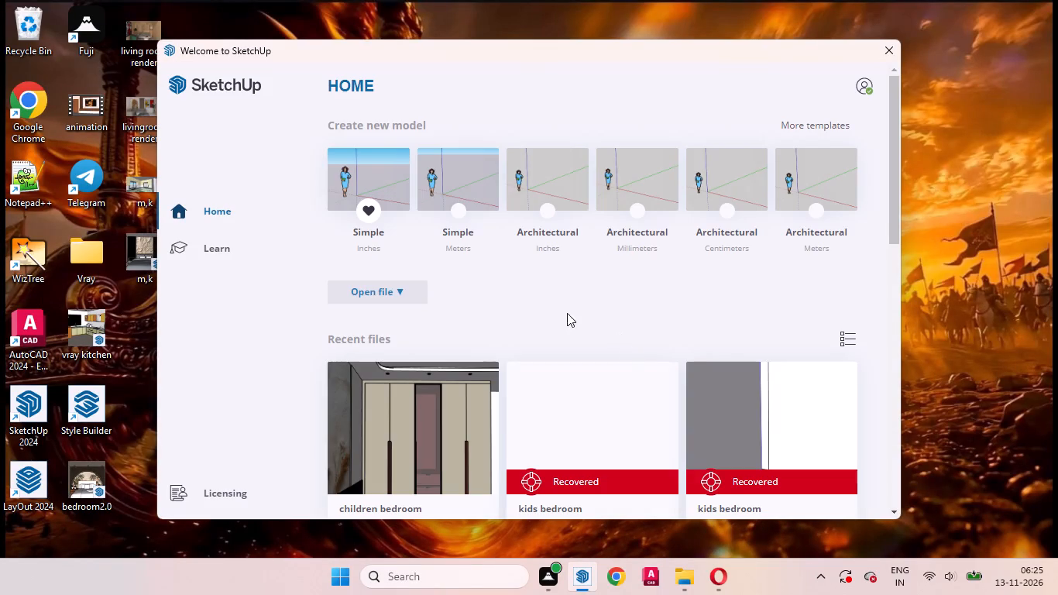
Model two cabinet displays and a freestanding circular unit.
Create a new model from the Simple template in inches.
click(394, 180)
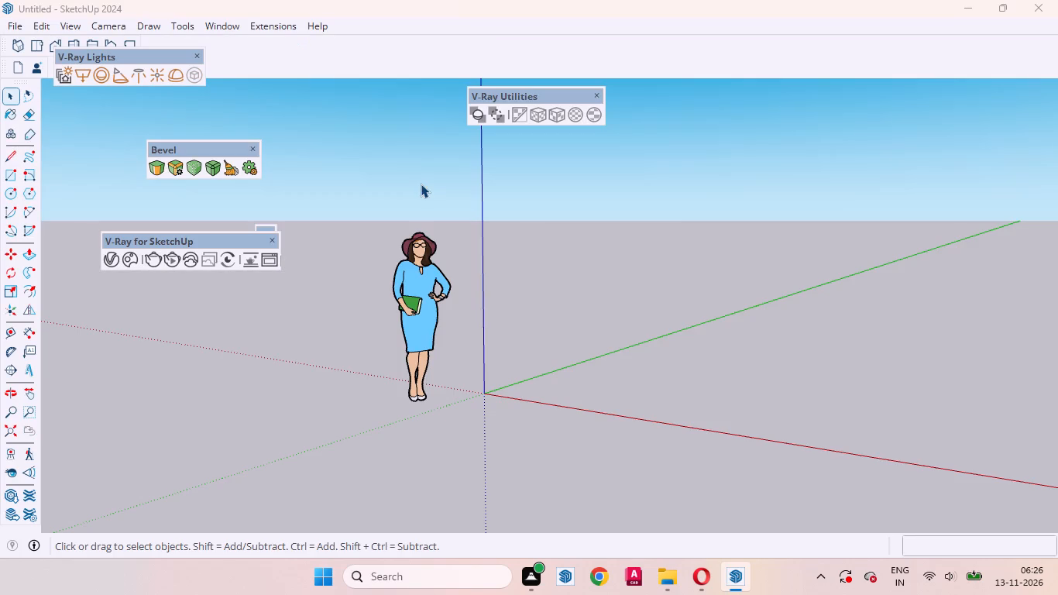
Erase the default scale figure standing near the origin.
click(438, 295)
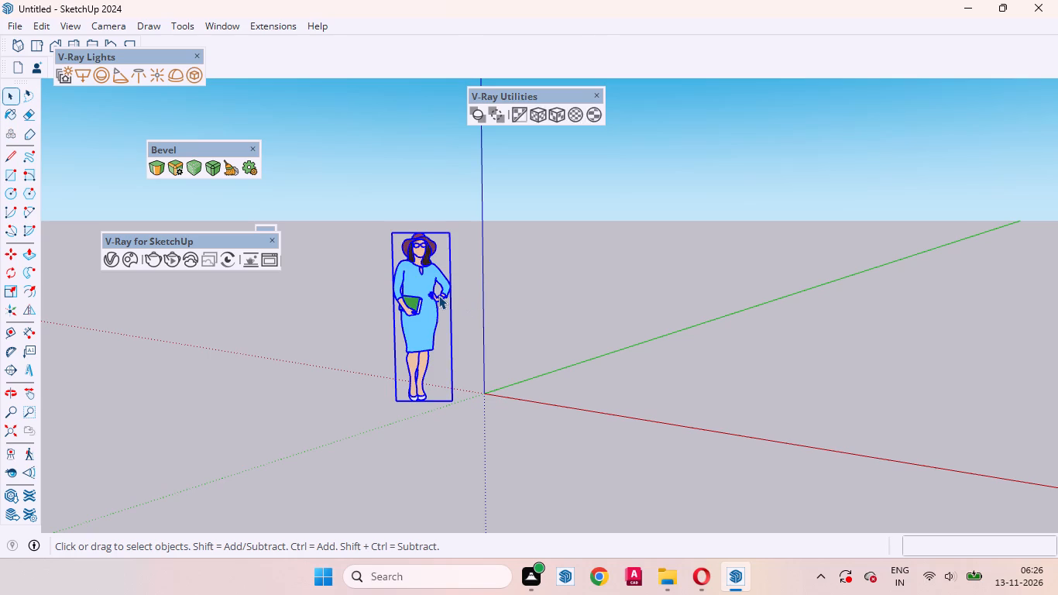
right_click(438, 295)
click(512, 36)
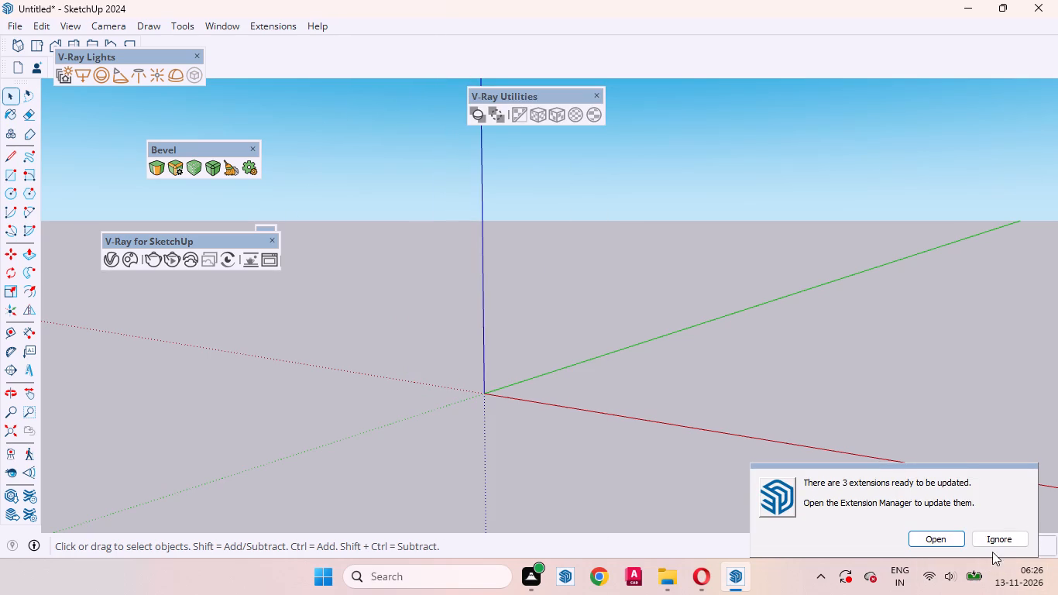
Dismiss the extension update notice and close the floating V-Ray for SketchUp, V-Ray Utilities and V-Ray Lights toolbars.
click(1000, 540)
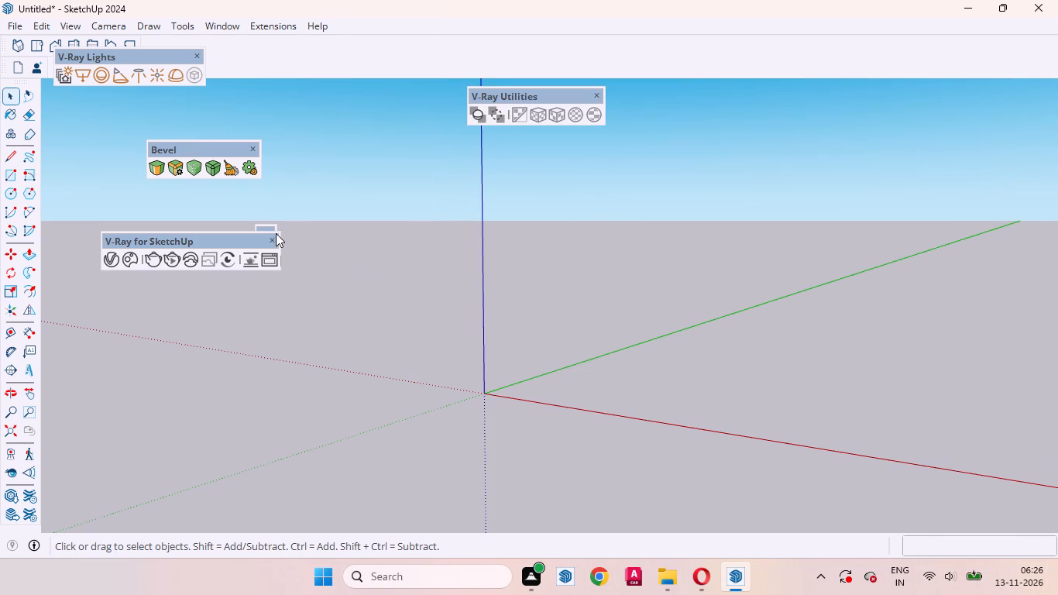
click(272, 236)
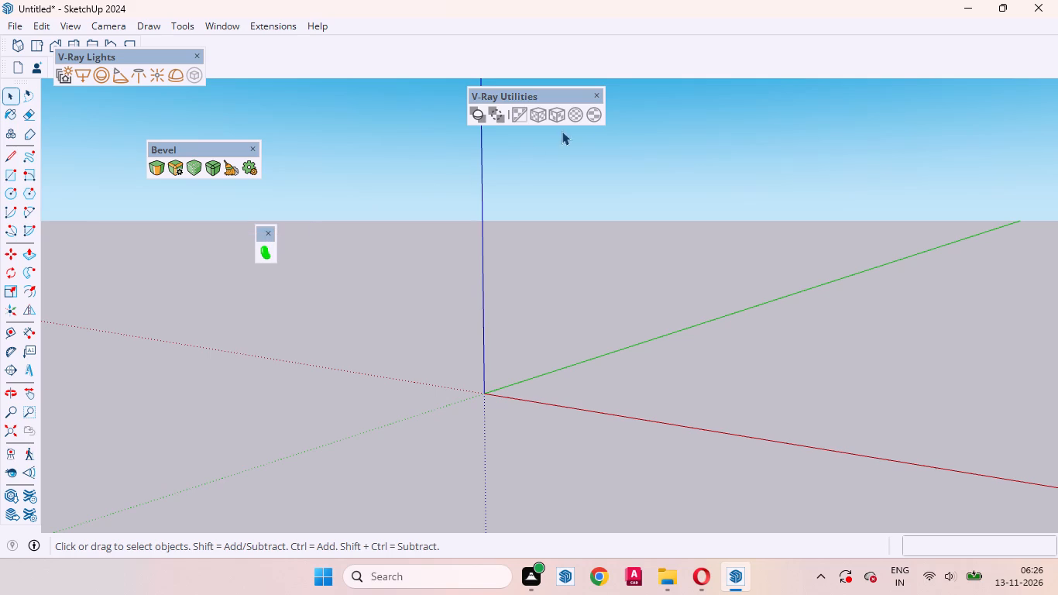
click(597, 98)
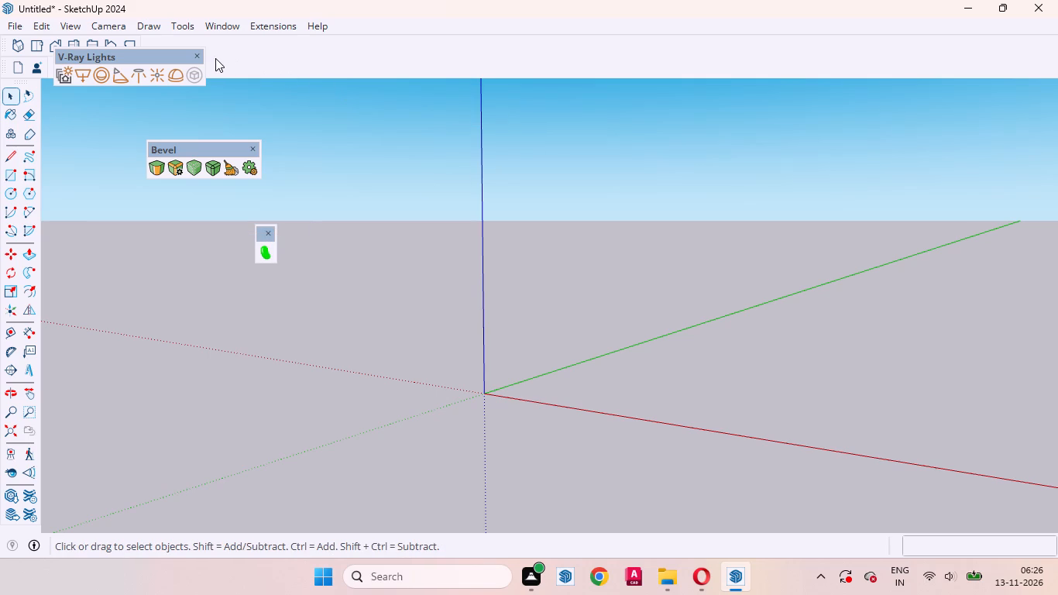
click(198, 55)
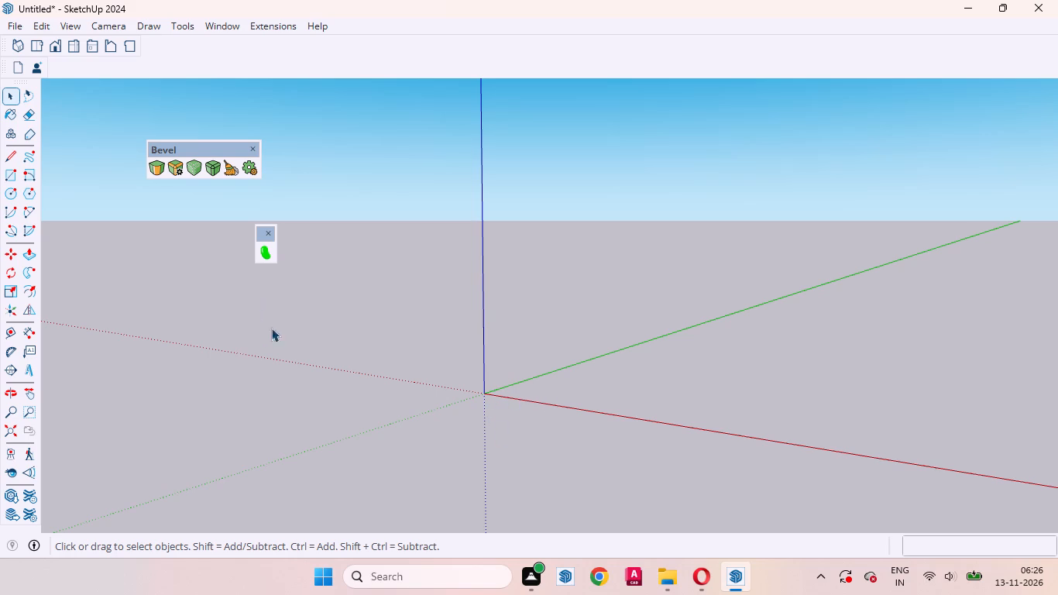
Draw a 10' by 10' rectangle on the ground plane with its first corner at the origin.
scroll(146, 418, down, 2)
scroll(307, 439, down, 7)
middle_drag(410, 451, 437, 449)
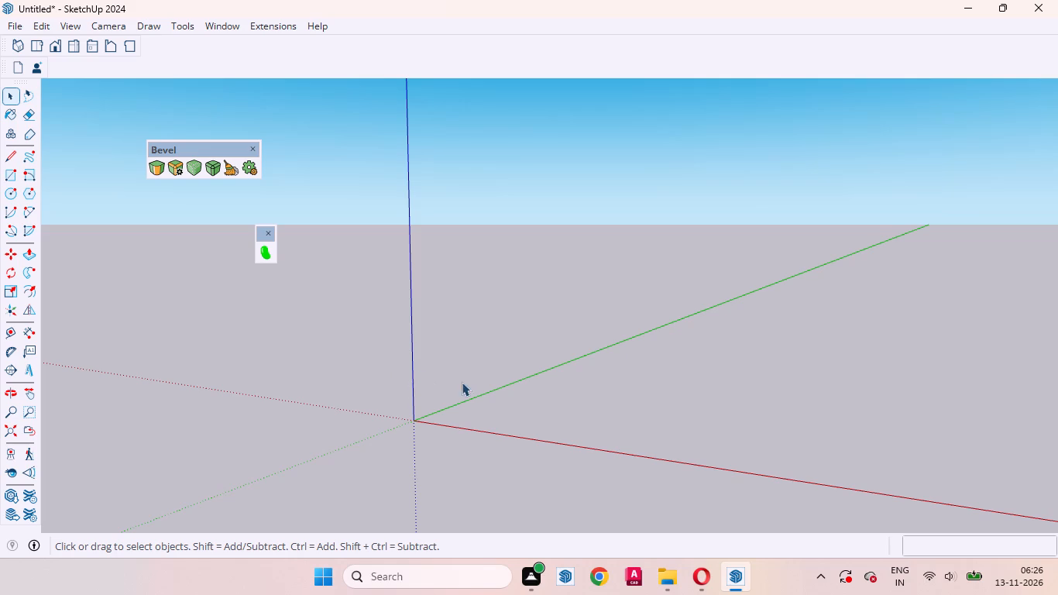
scroll(469, 376, up, 1)
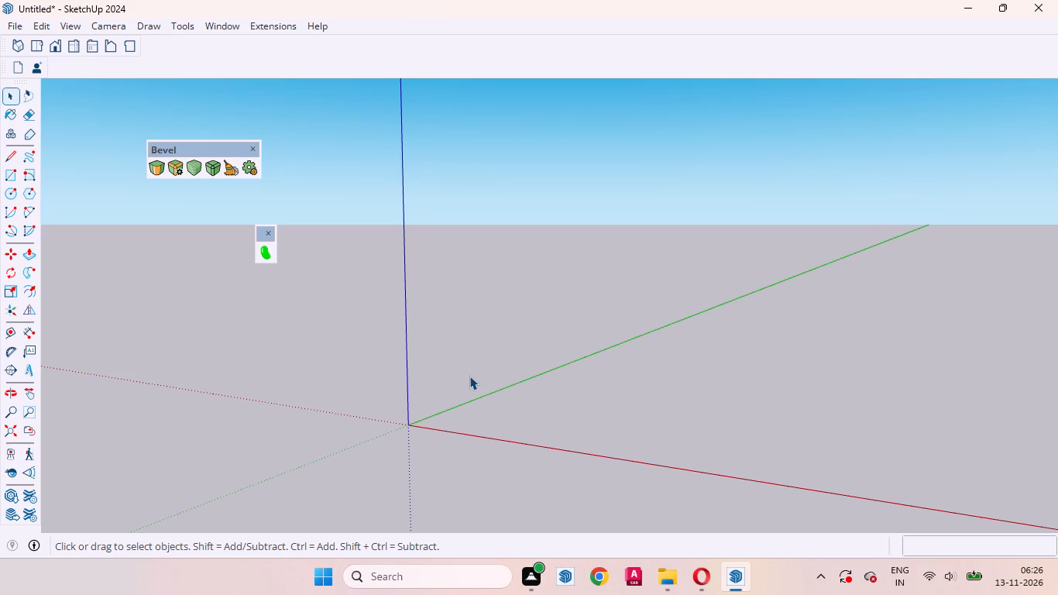
scroll(469, 376, down, 1)
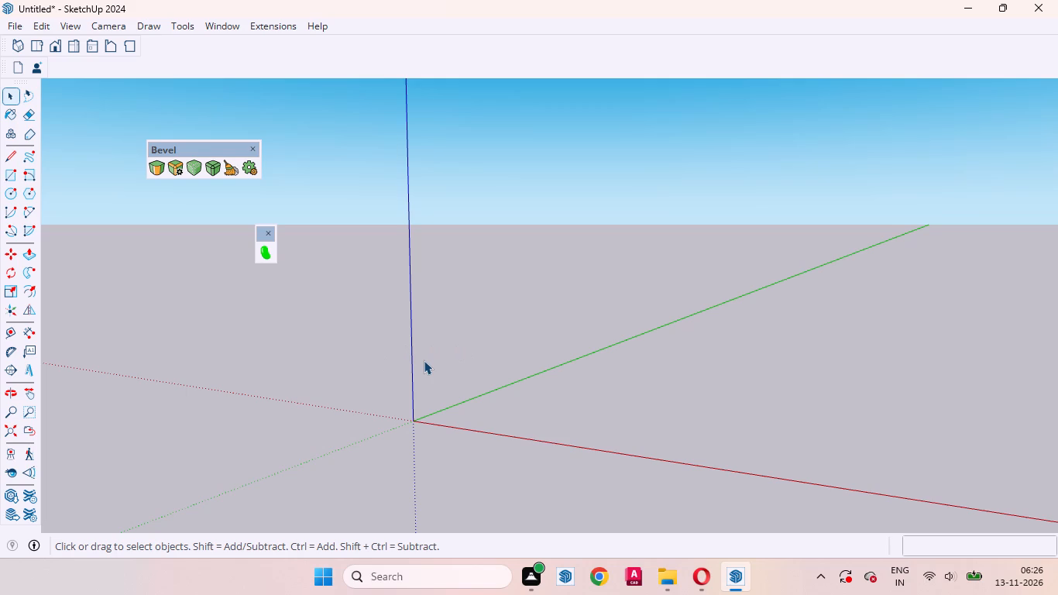
click(12, 171)
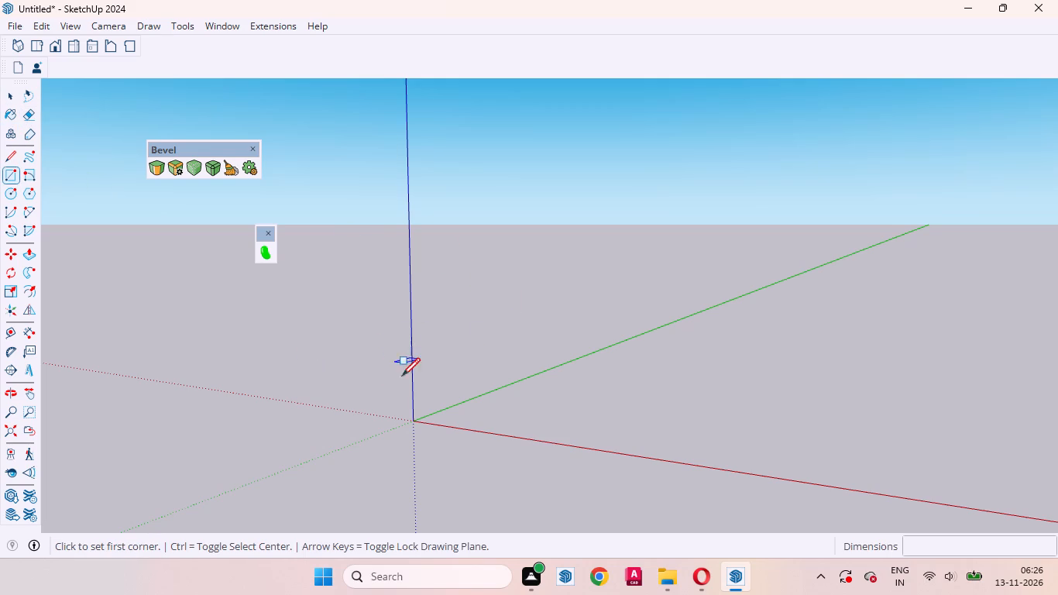
click(417, 419)
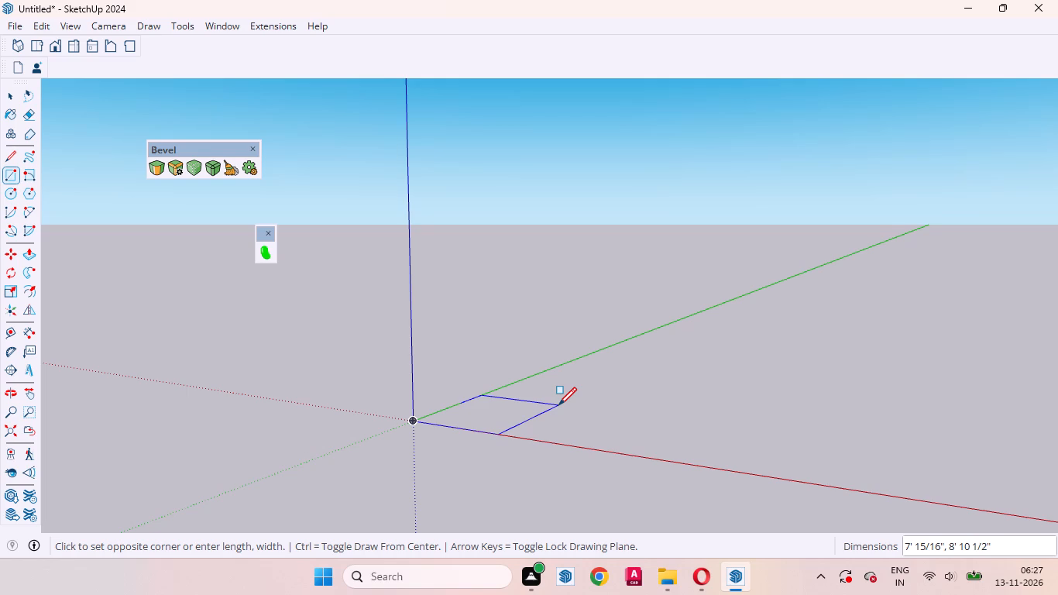
text(10')
text(,1)
text(0')
key(Return)
key(space)
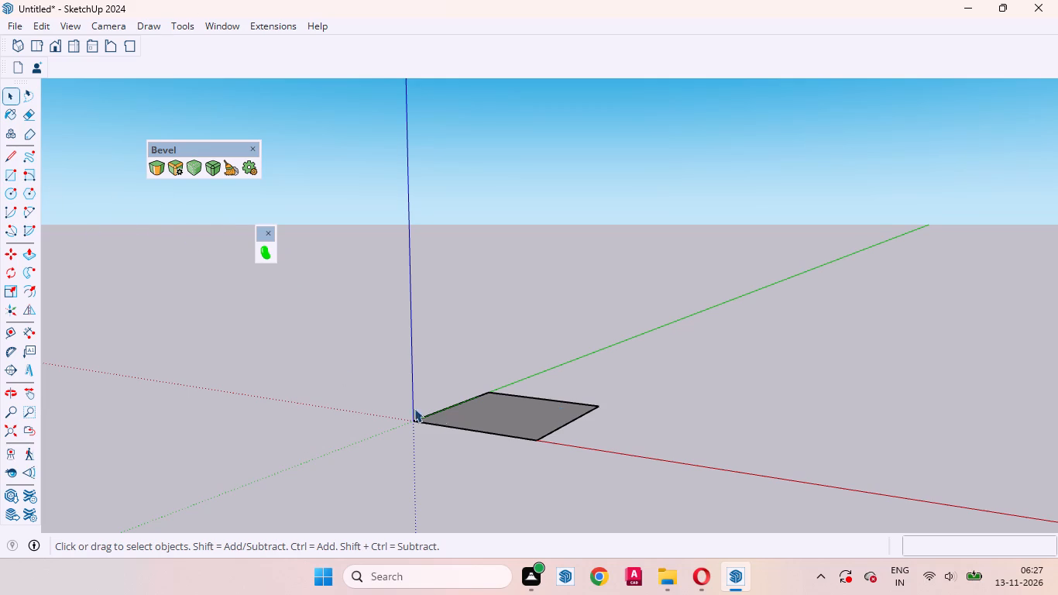
Push/Pull the square face upward 6" to form a floor slab.
scroll(453, 414, up, 4)
middle_drag(499, 416, 525, 499)
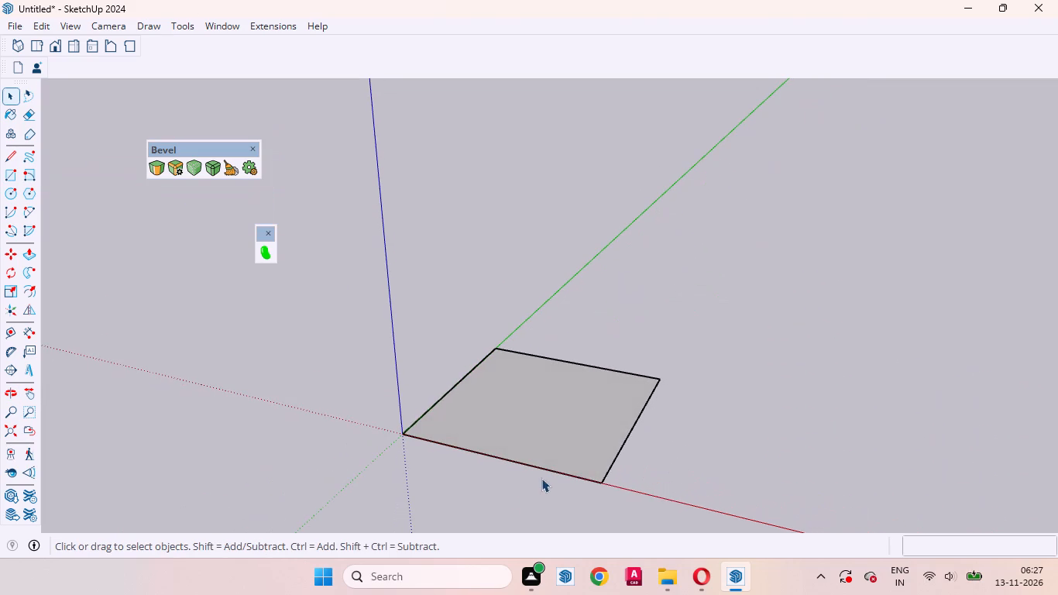
scroll(572, 468, up, 2)
click(542, 428)
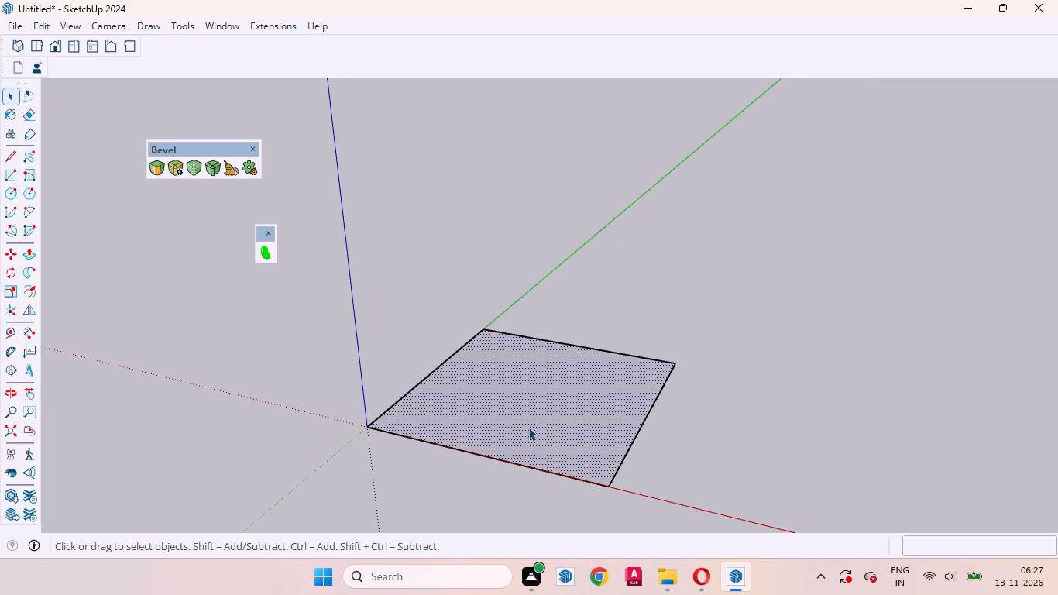
click(21, 262)
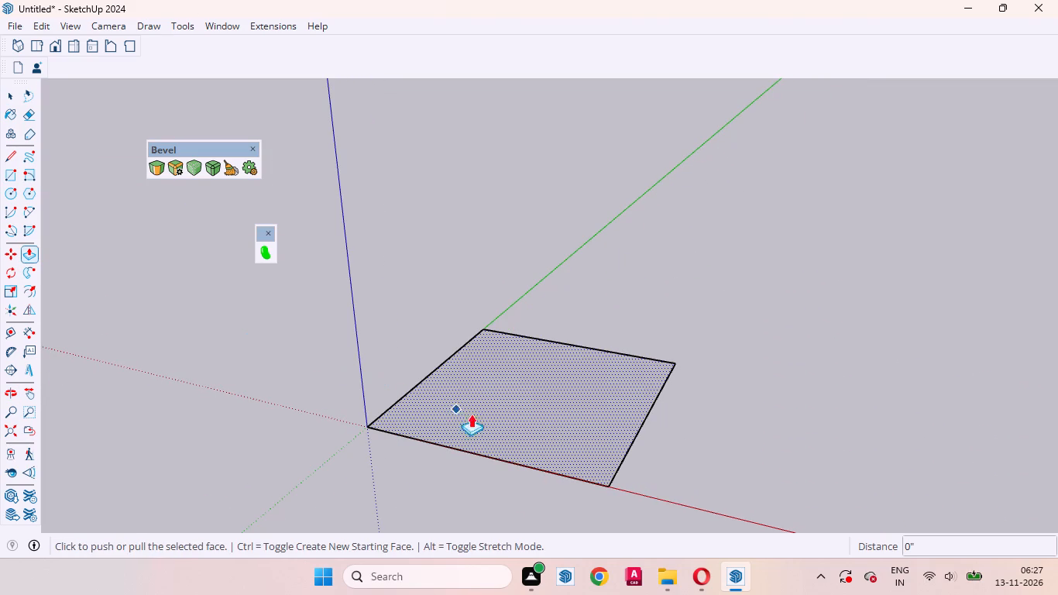
click(493, 419)
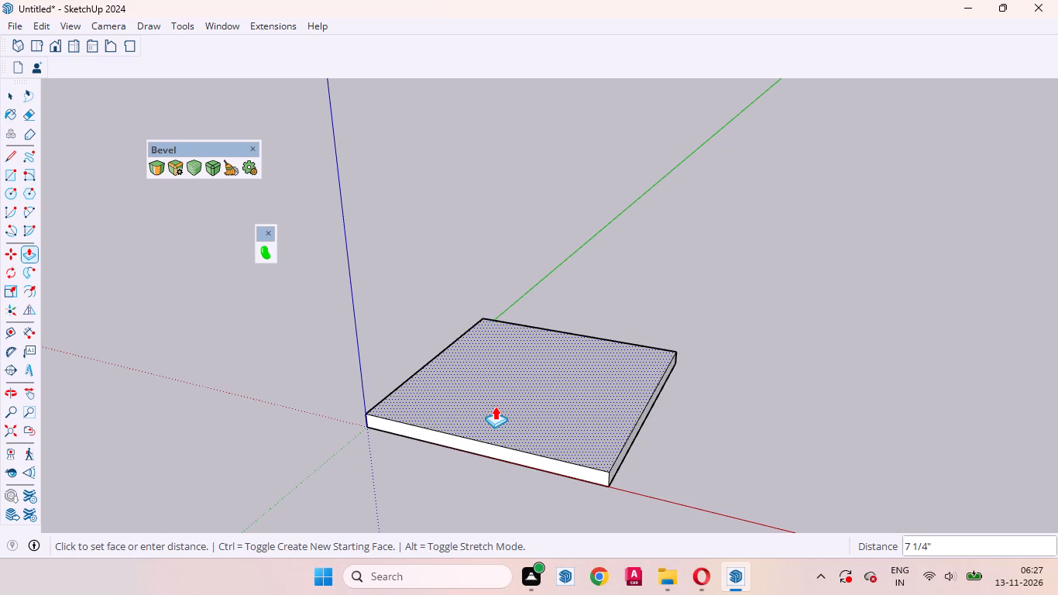
key(6)
key(Return)
key(space)
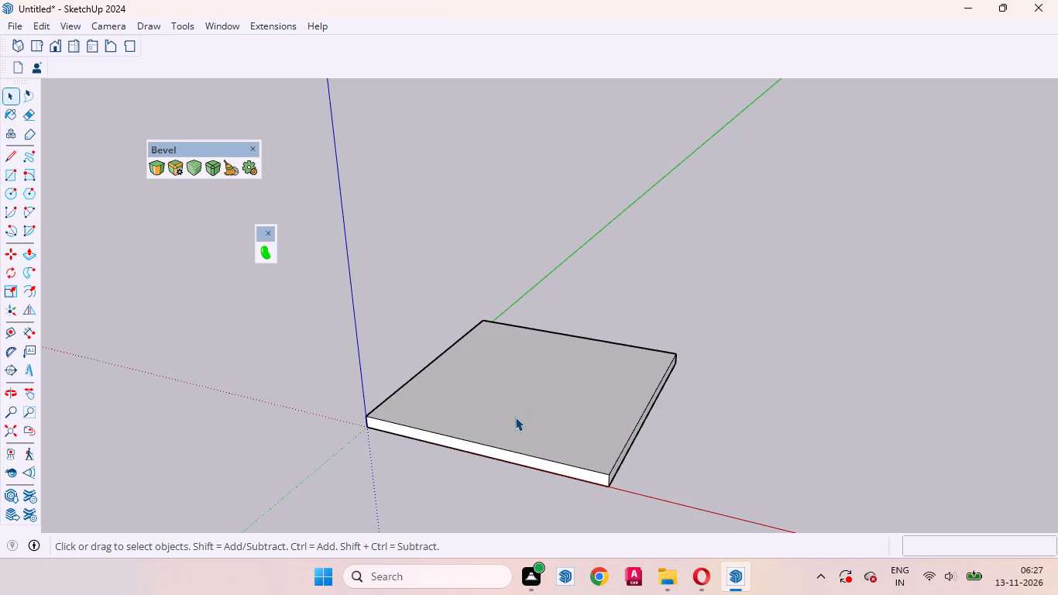
Make the entire slab, with all its faces and edges, into a group.
click(515, 417)
double_click(515, 417)
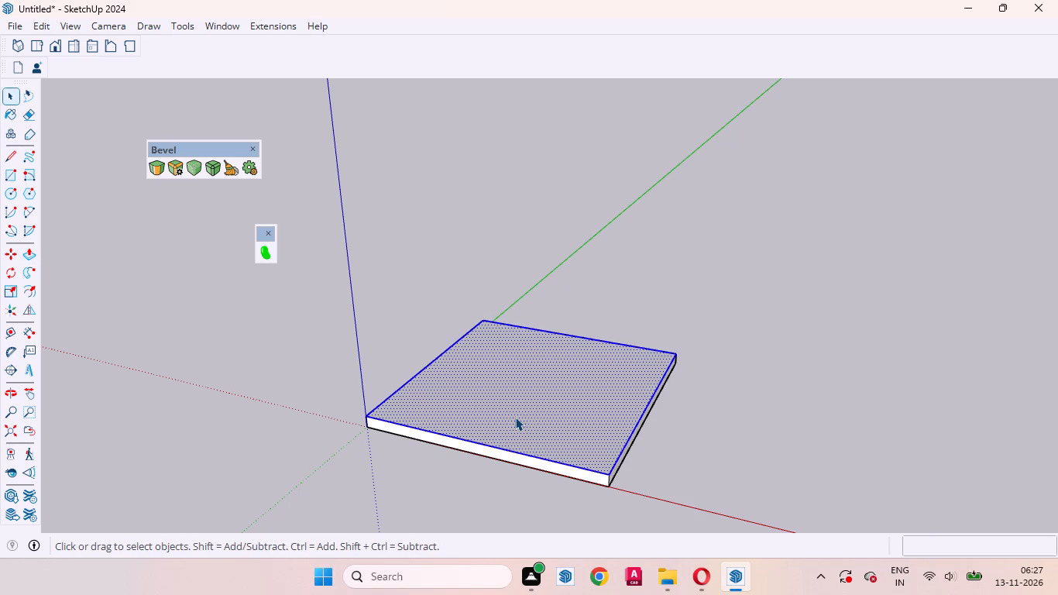
scroll(515, 417, up, 1)
right_click(515, 417)
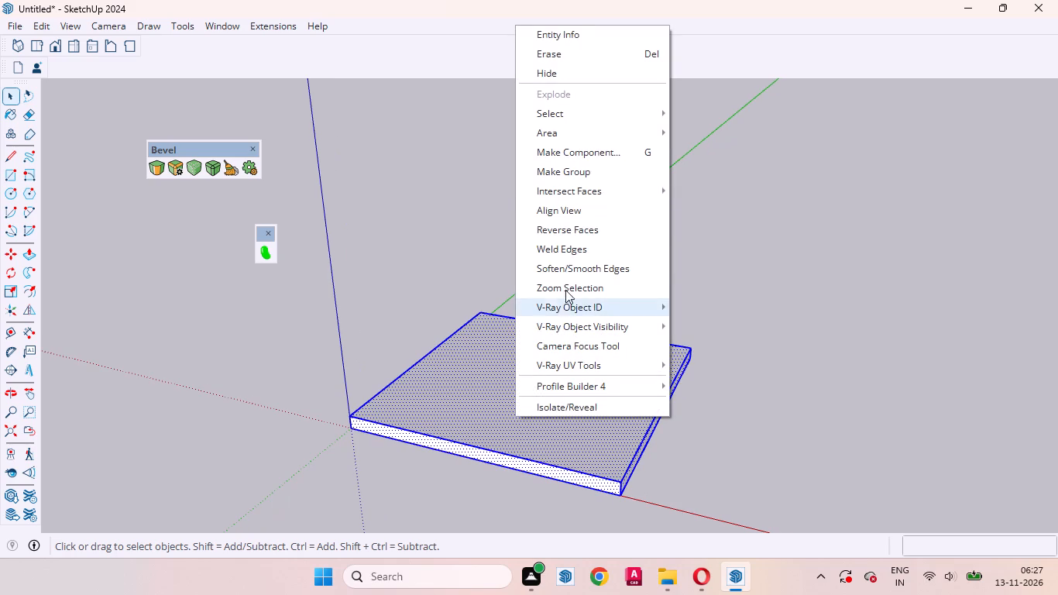
click(570, 167)
click(706, 411)
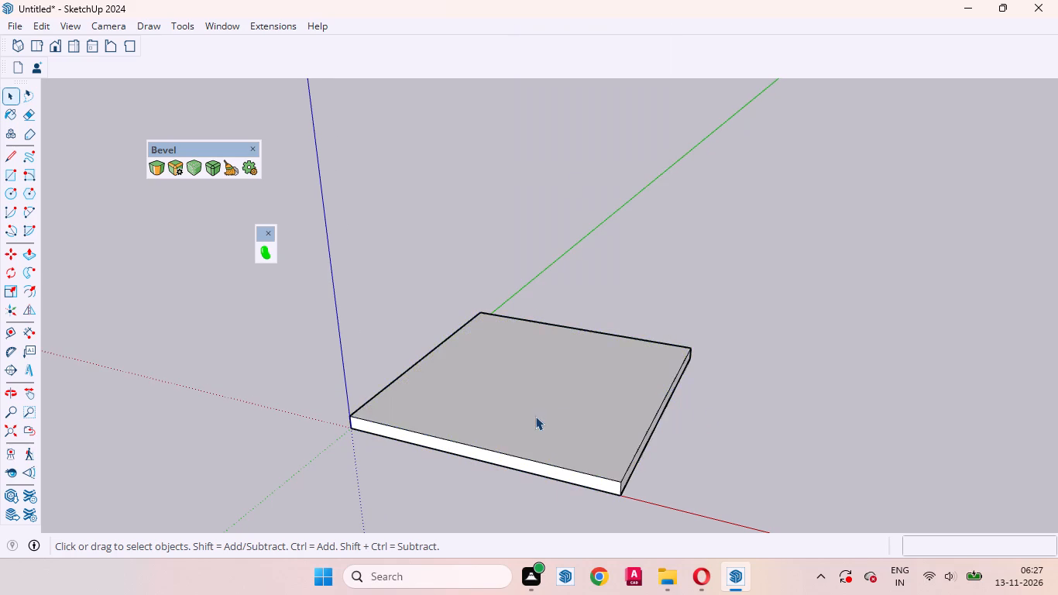
Place a guide 4.5" inward from the slab's top edge opposite the red axis, parallel to that edge.
middle_drag(551, 444, 594, 573)
click(582, 448)
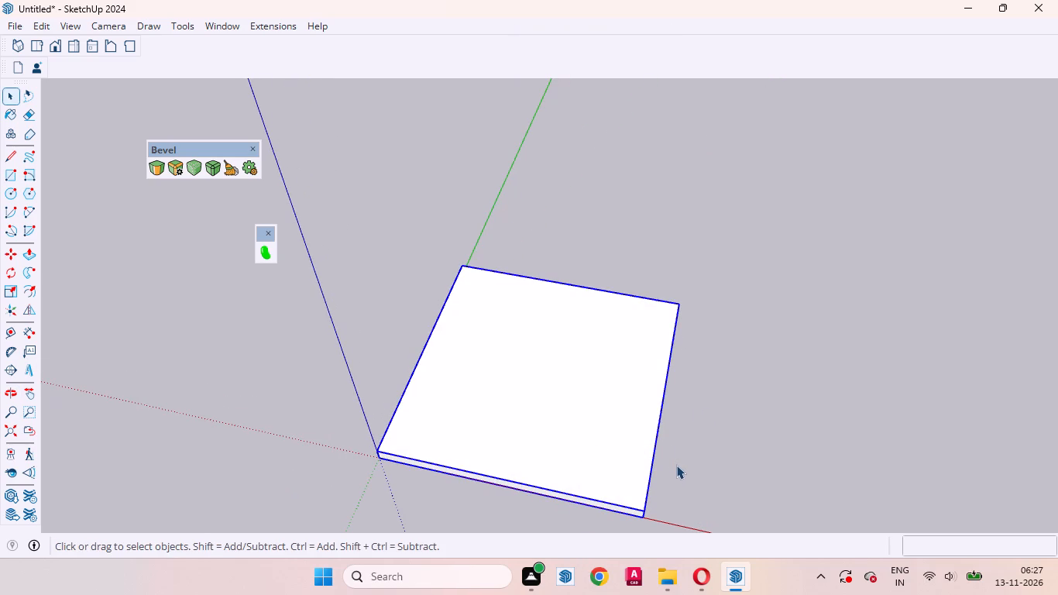
scroll(676, 465, up, 1)
scroll(654, 470, down, 2)
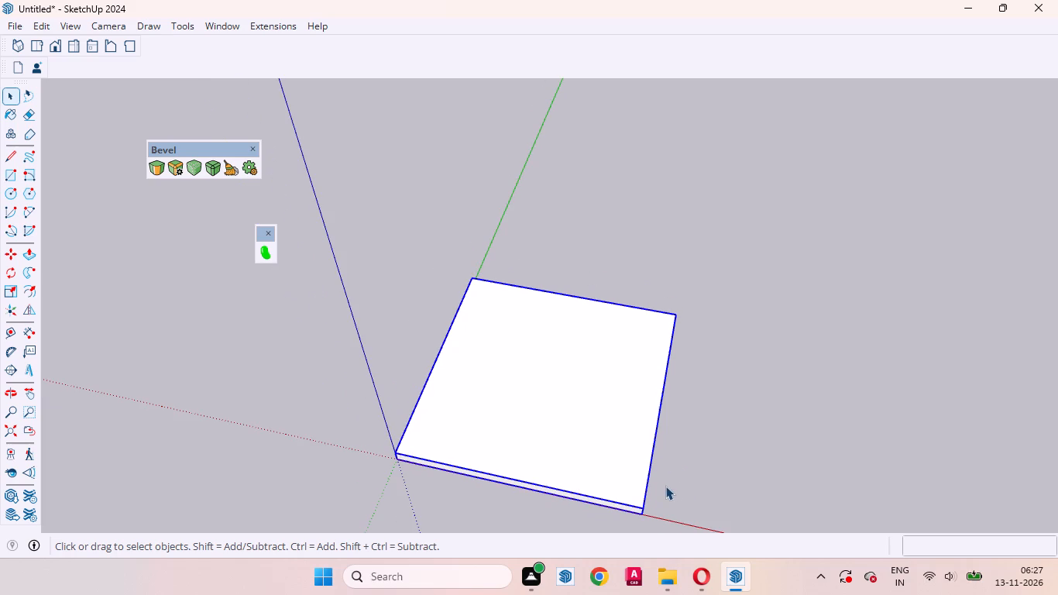
click(611, 472)
click(720, 477)
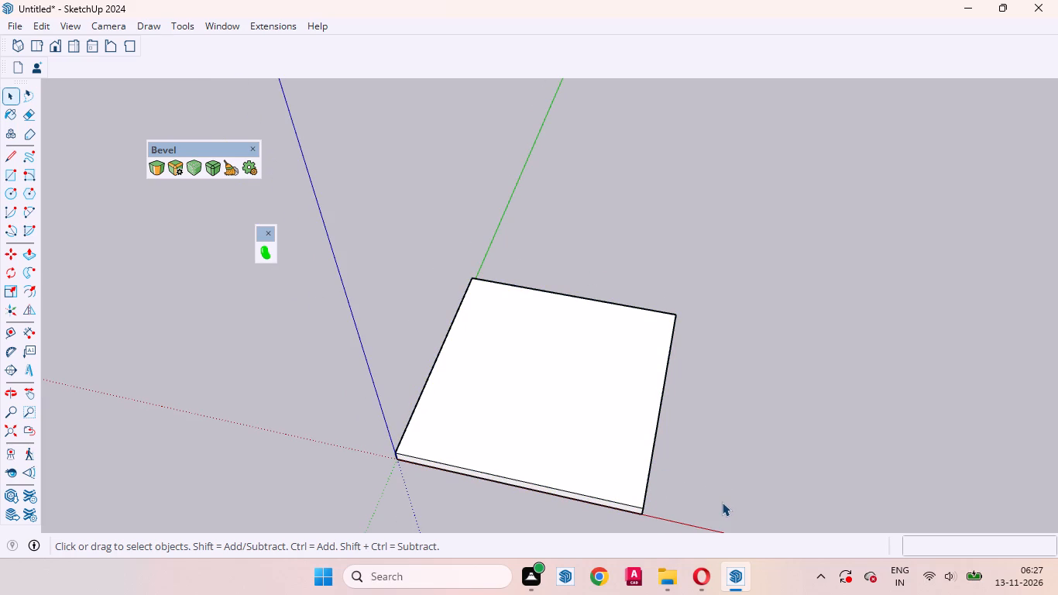
middle_drag(720, 503, 294, 528)
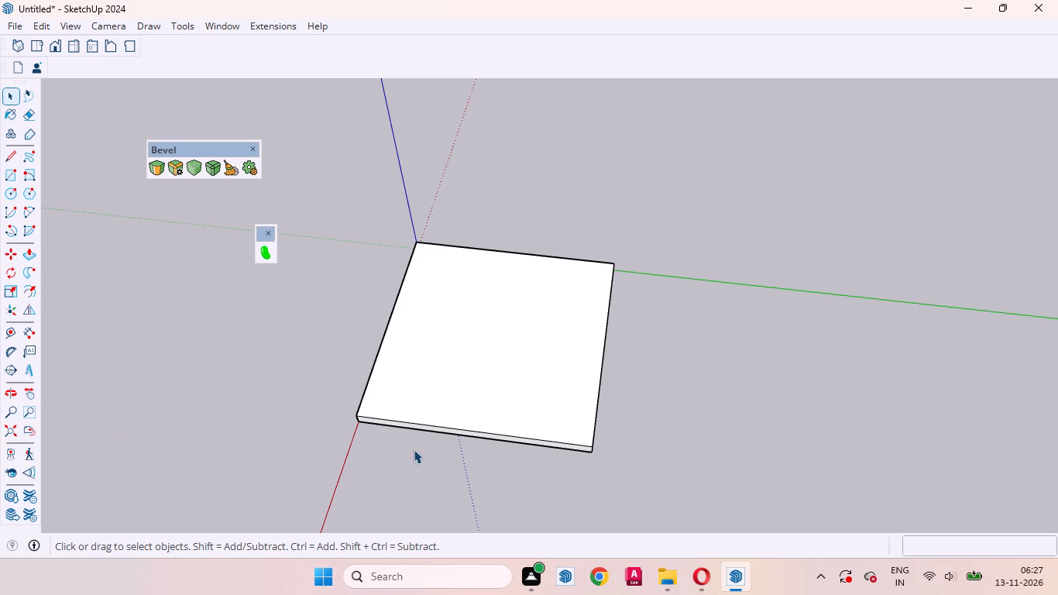
key(t)
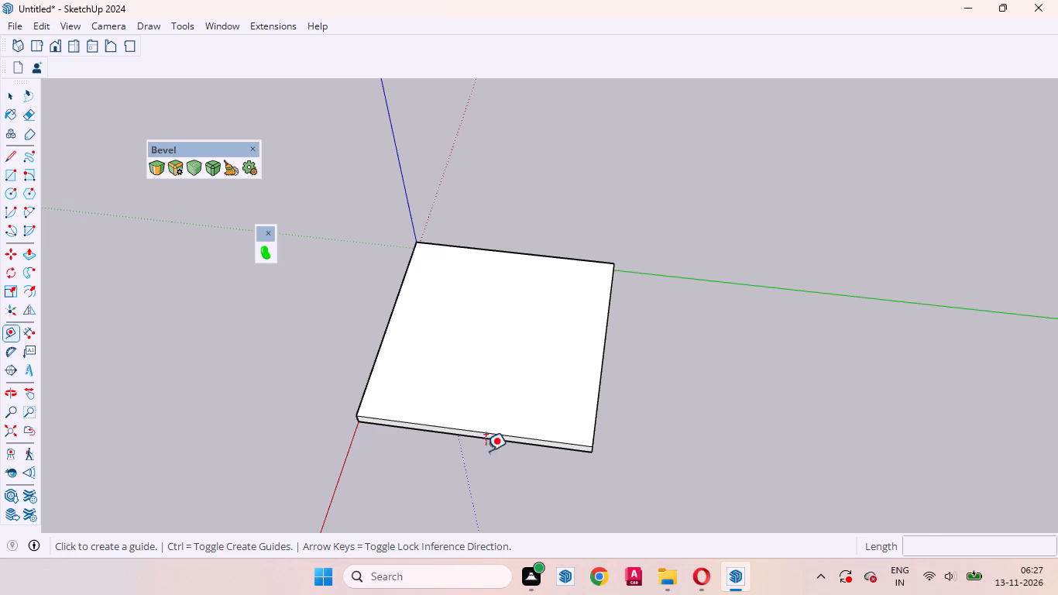
click(603, 353)
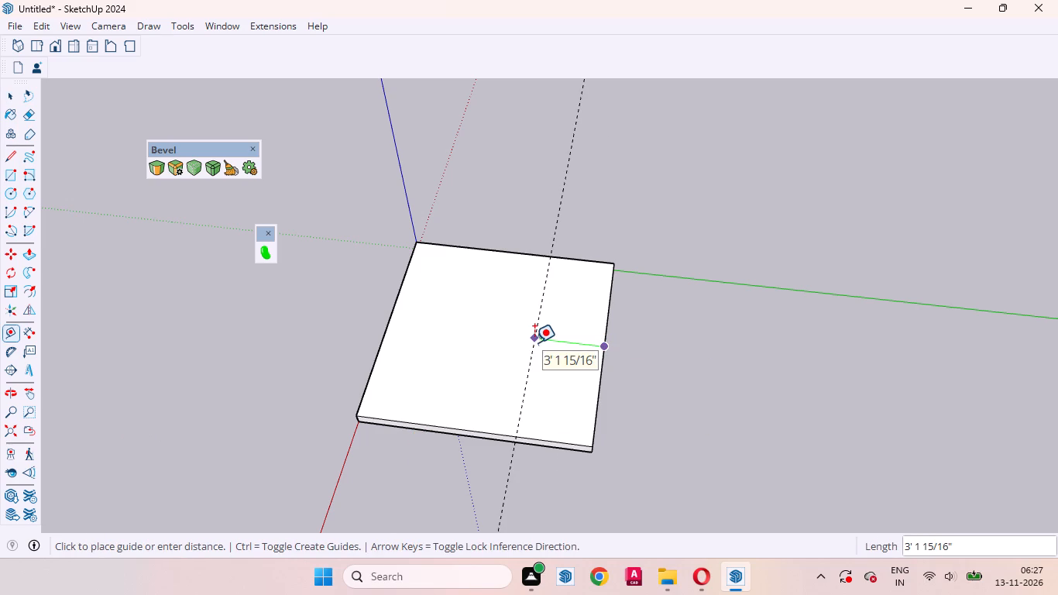
key(4)
text(.5)
key(Return)
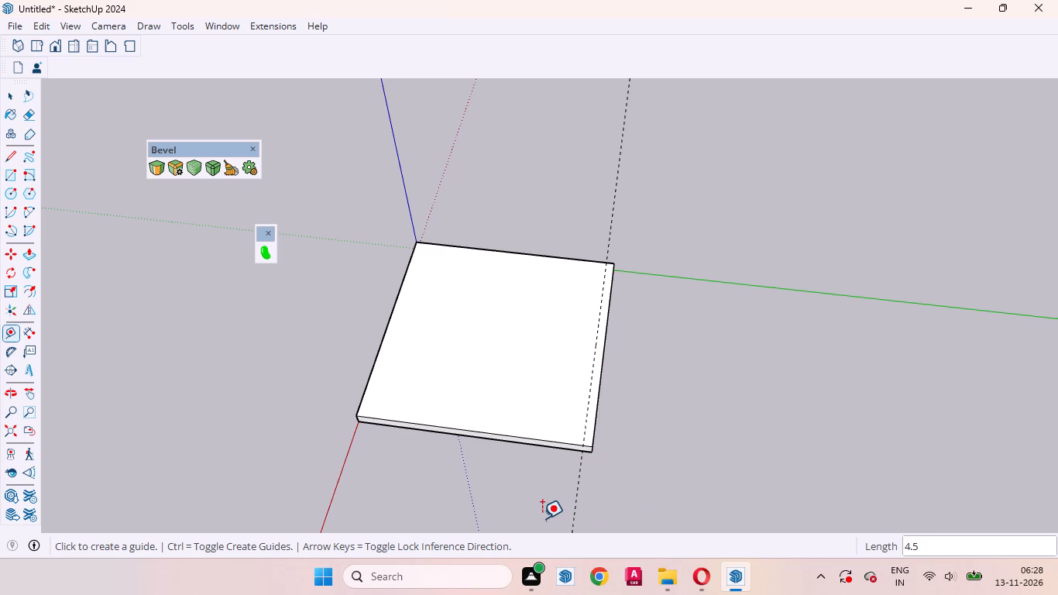
Place a guide 4.5" inward from the slab's top edge along the green axis, parallel to that edge.
middle_drag(542, 518, 757, 522)
middle_click(757, 521)
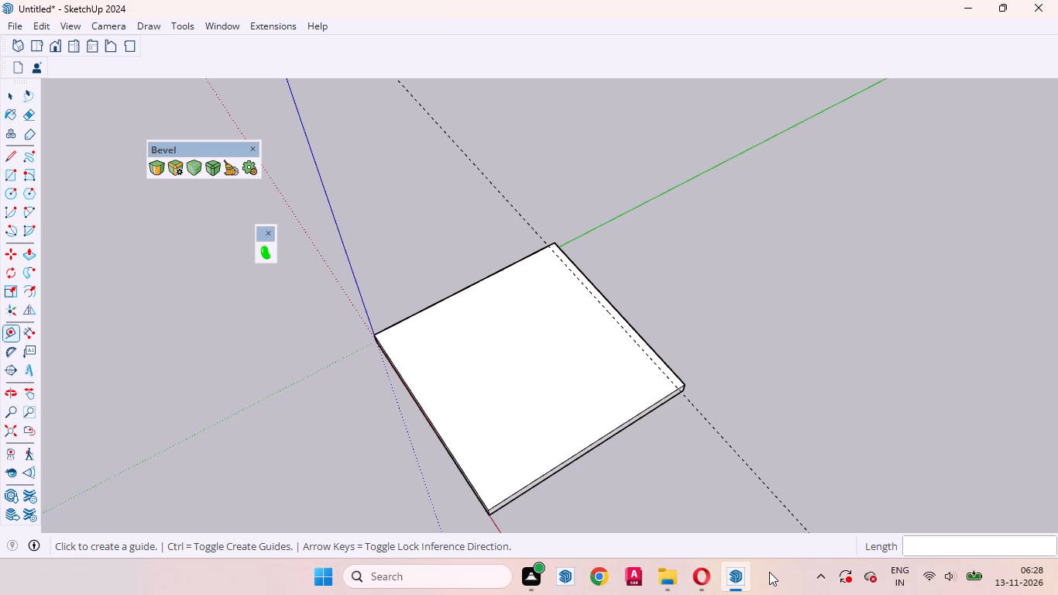
middle_drag(716, 586, 766, 575)
middle_drag(693, 481, 786, 451)
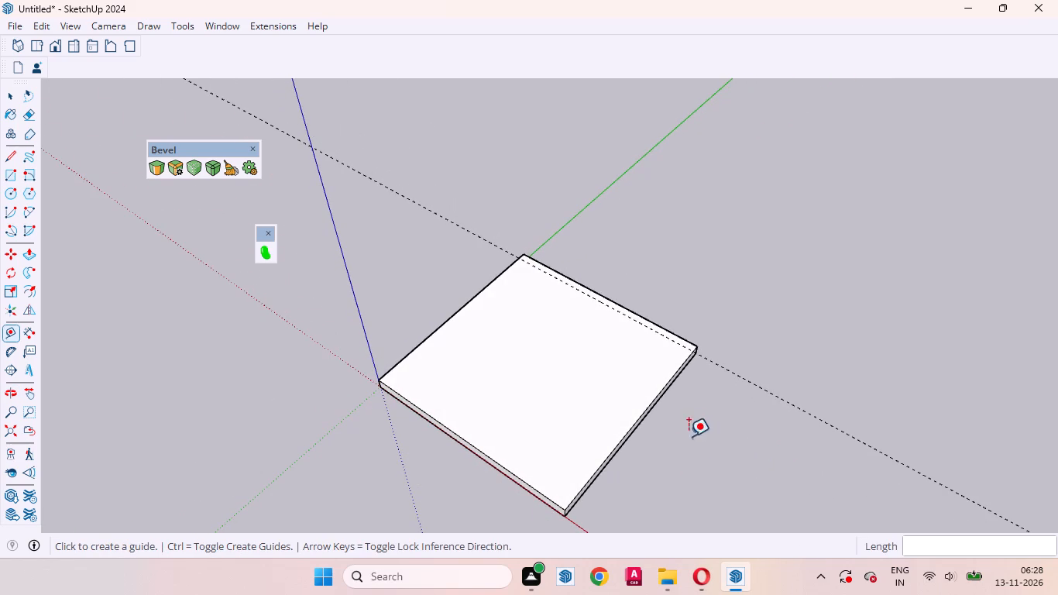
click(471, 301)
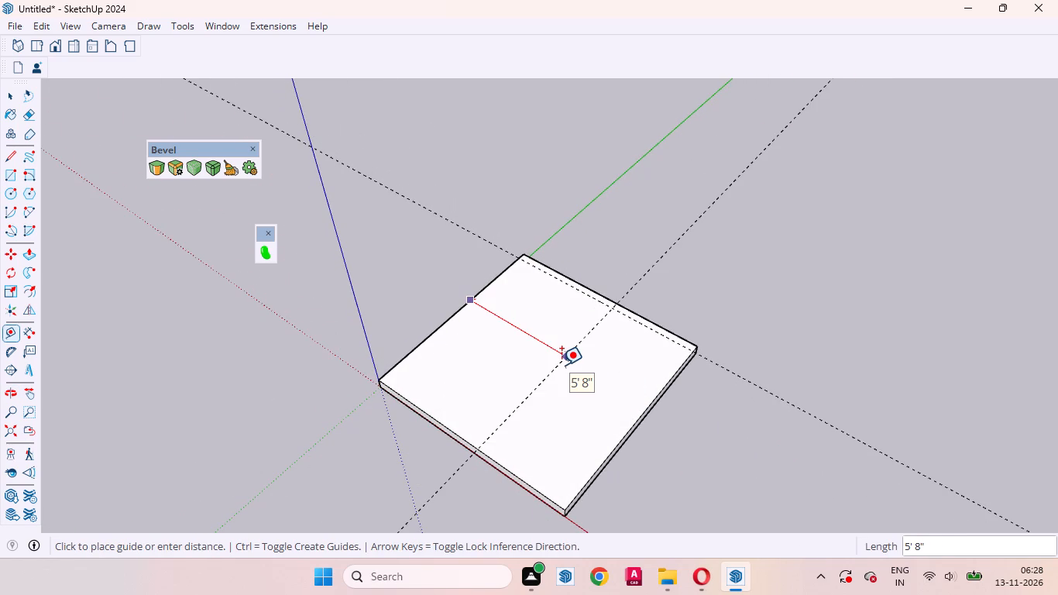
key(4)
text(.5)
key(Return)
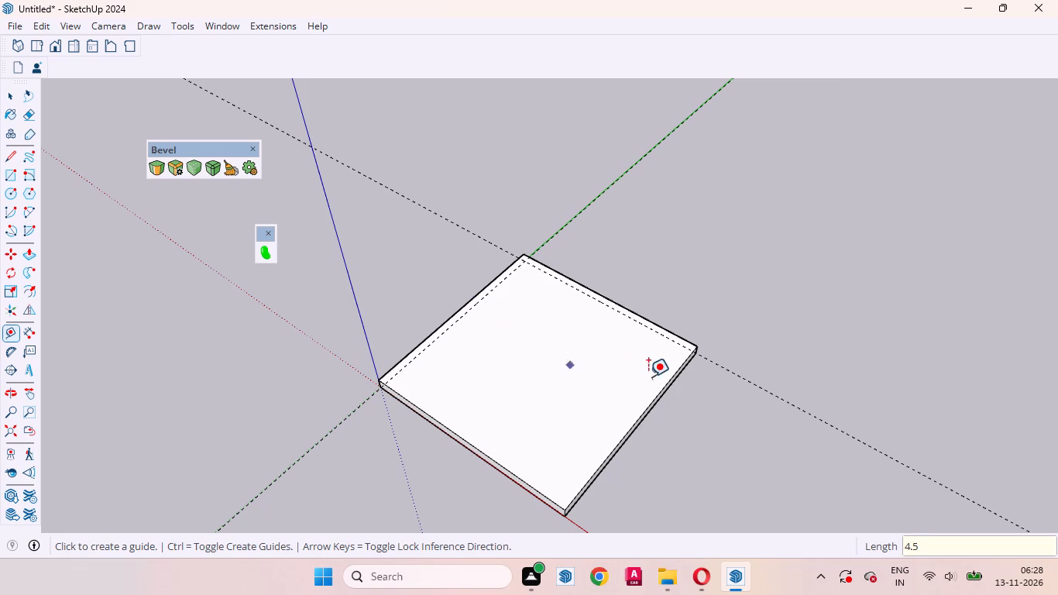
Place a guide 4.5" inward from the slab's top edge opposite the green axis, parallel to that edge.
click(641, 410)
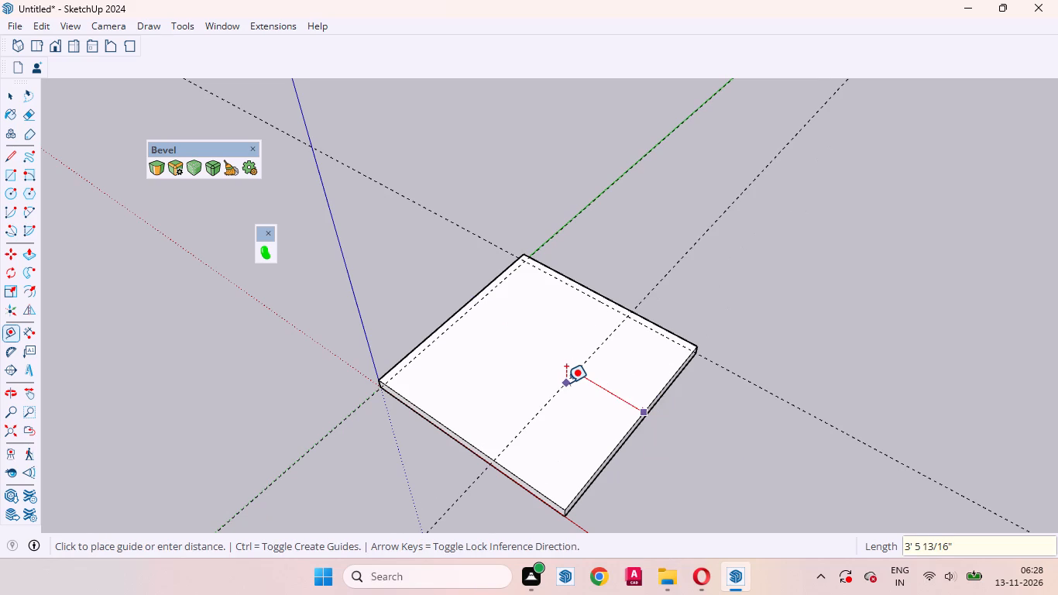
key(5)
key(BackSpace)
key(4)
text(.5)
key(Return)
key(space)
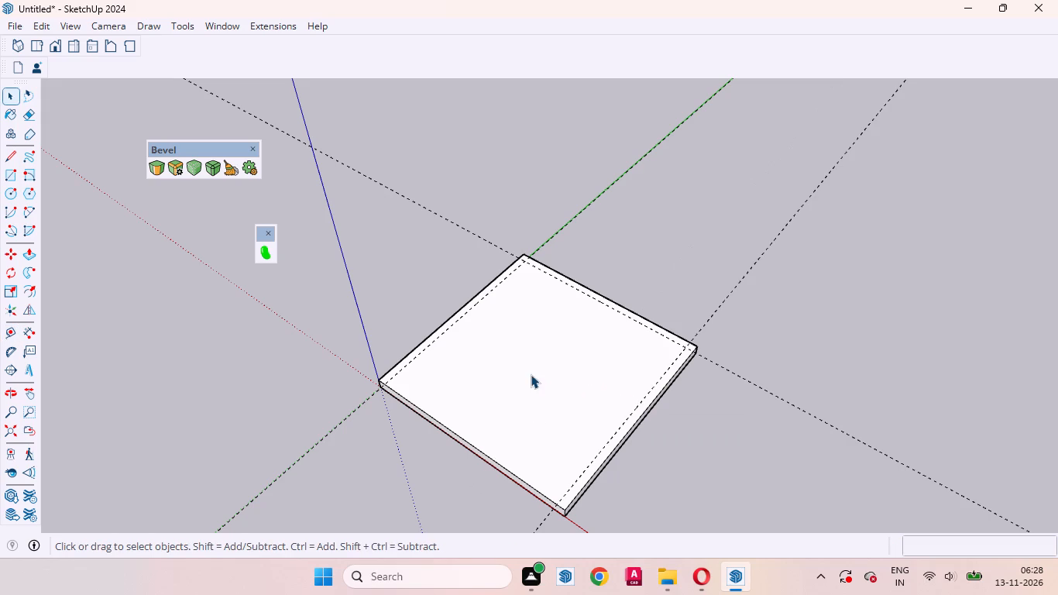
Create a new empty group and draw inside it a 4.5" by 10' rectangle along the slab's edge opposite the red axis.
right_click(676, 272)
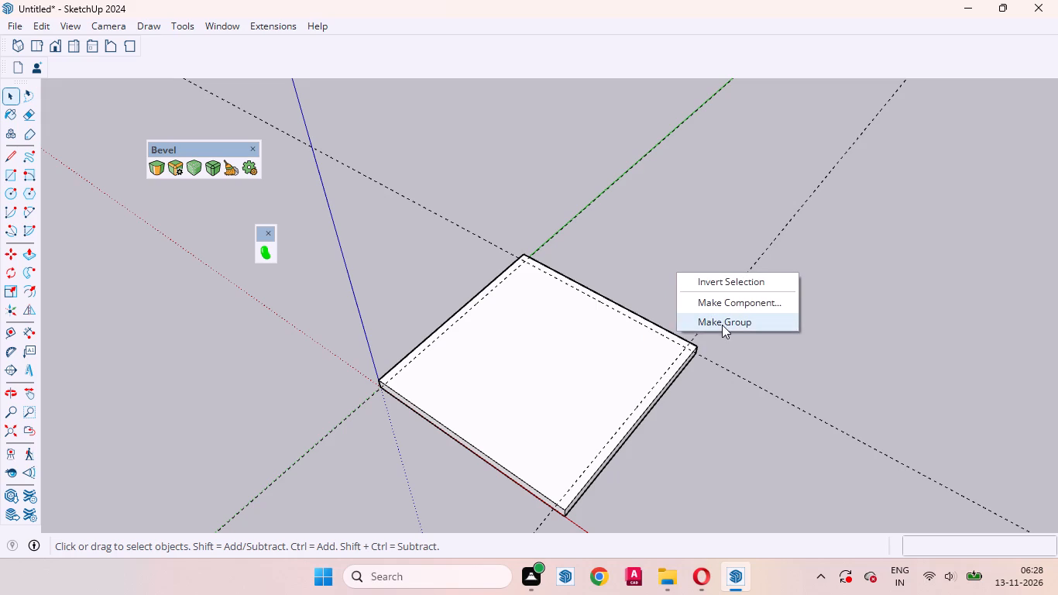
click(722, 325)
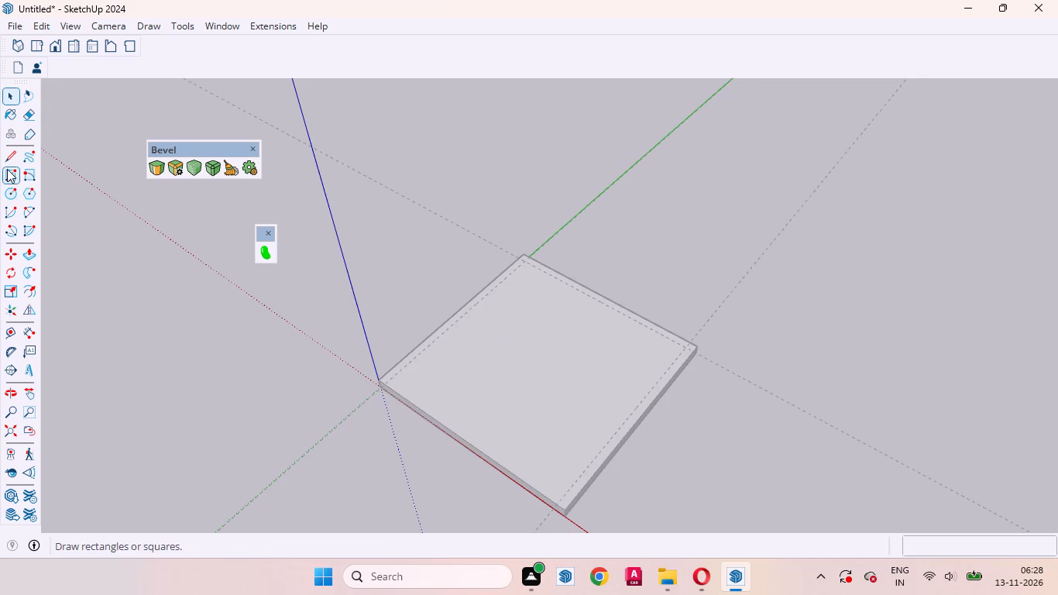
click(7, 169)
click(527, 251)
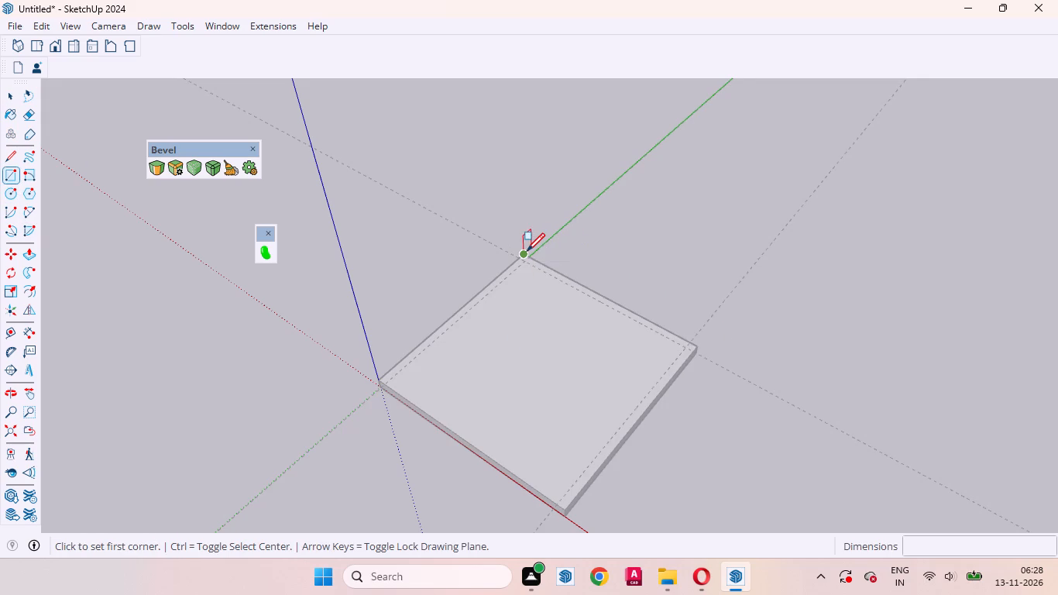
scroll(689, 353, up, 6)
click(692, 352)
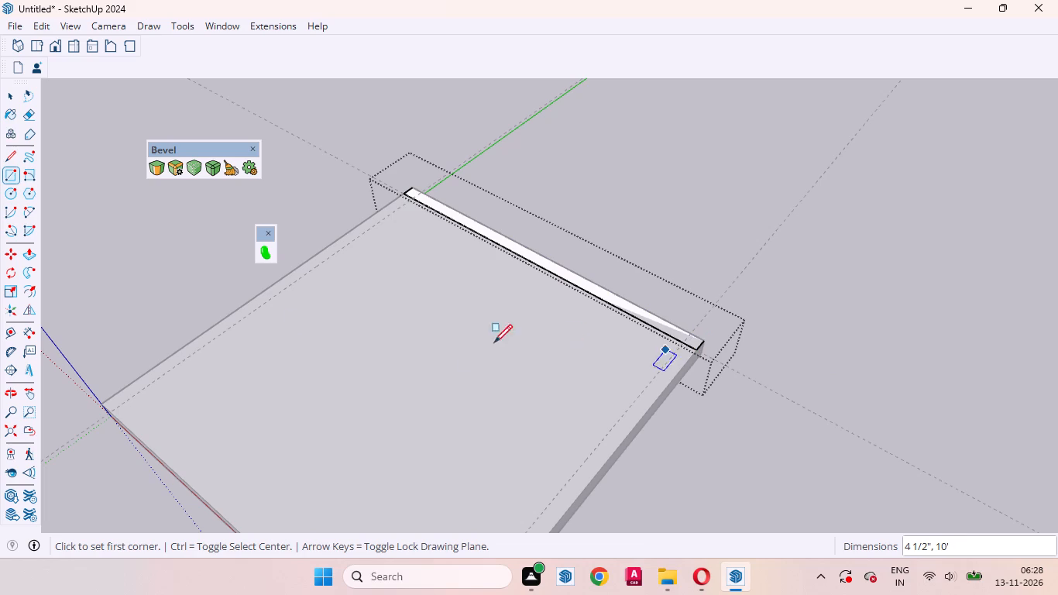
Push/Pull the narrow strip upward 9' to form a wall, and leave the group.
click(34, 256)
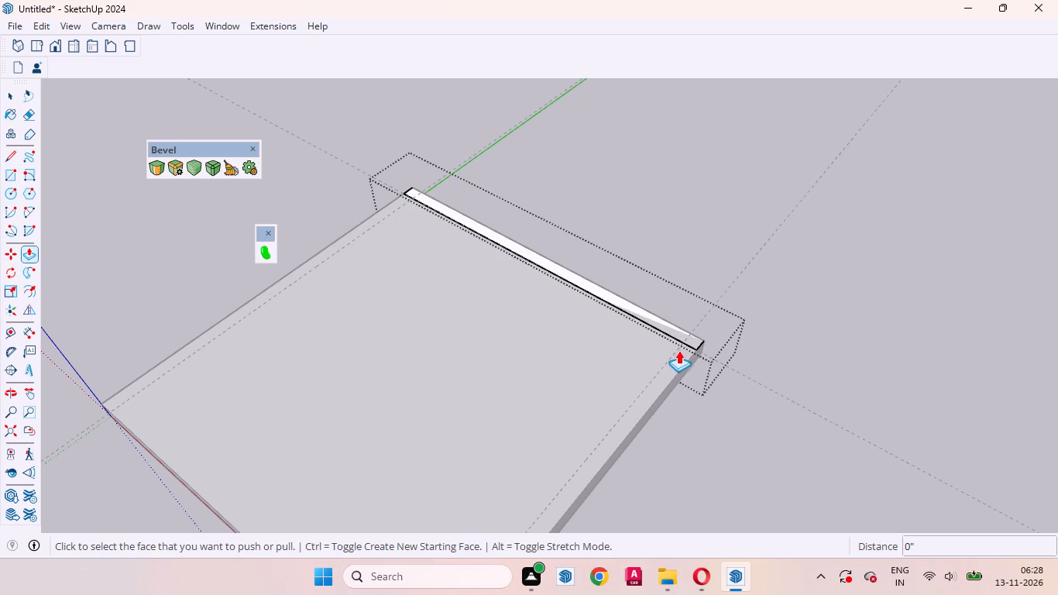
click(664, 324)
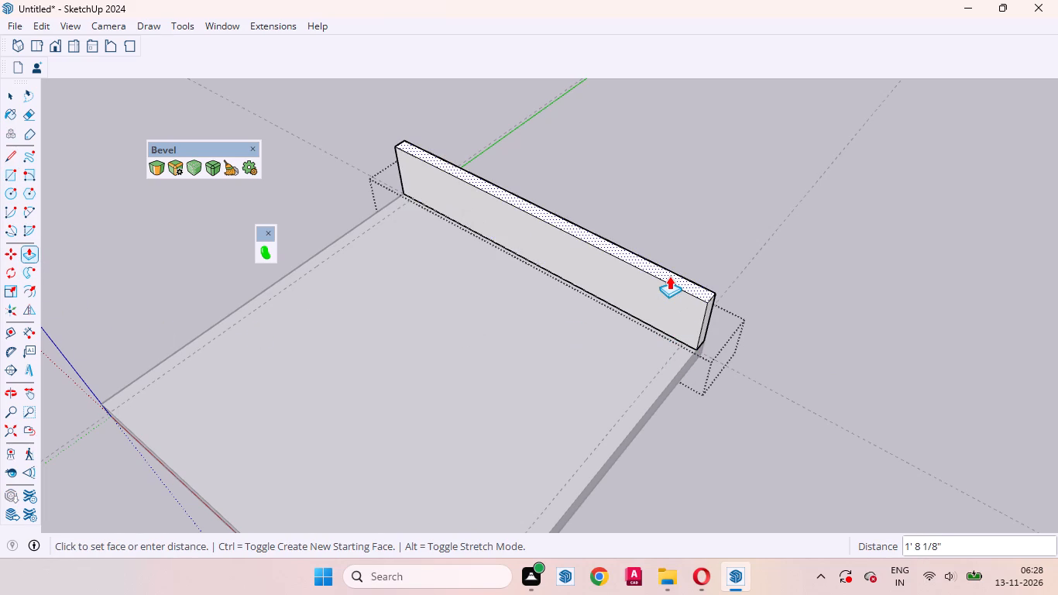
text(9')
key(Return)
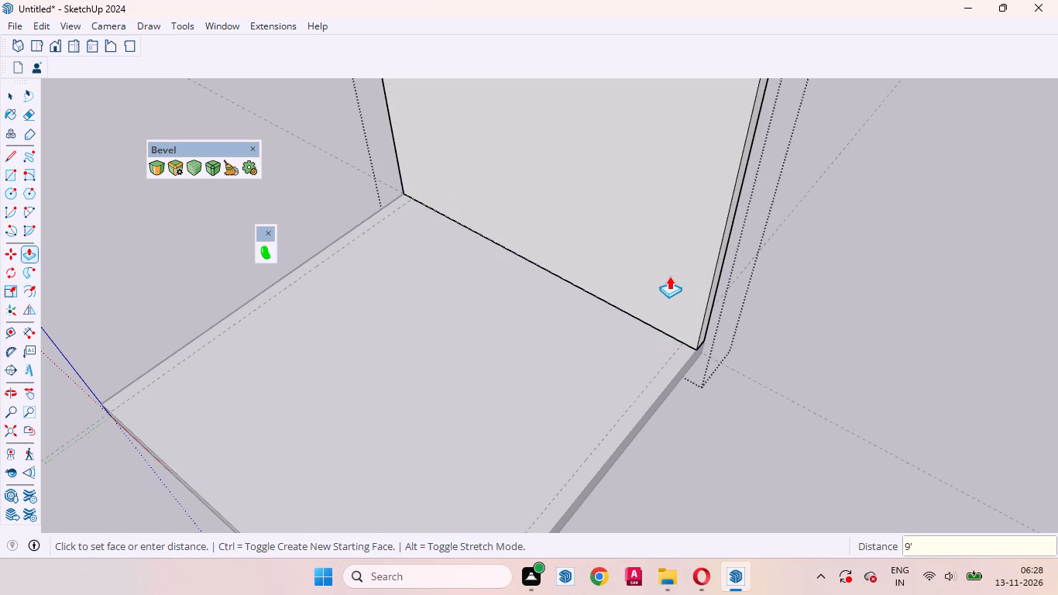
key(space)
click(846, 518)
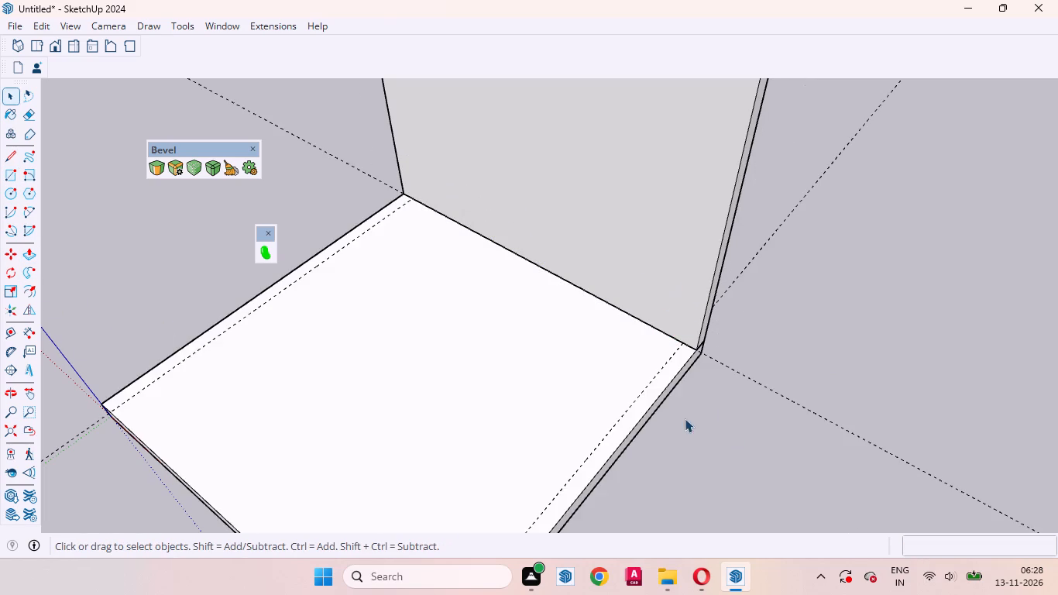
Examine the wall and floor slab from the front, selecting each in turn to check that they are separate groups.
scroll(697, 445, down, 3)
middle_drag(696, 445, 771, 445)
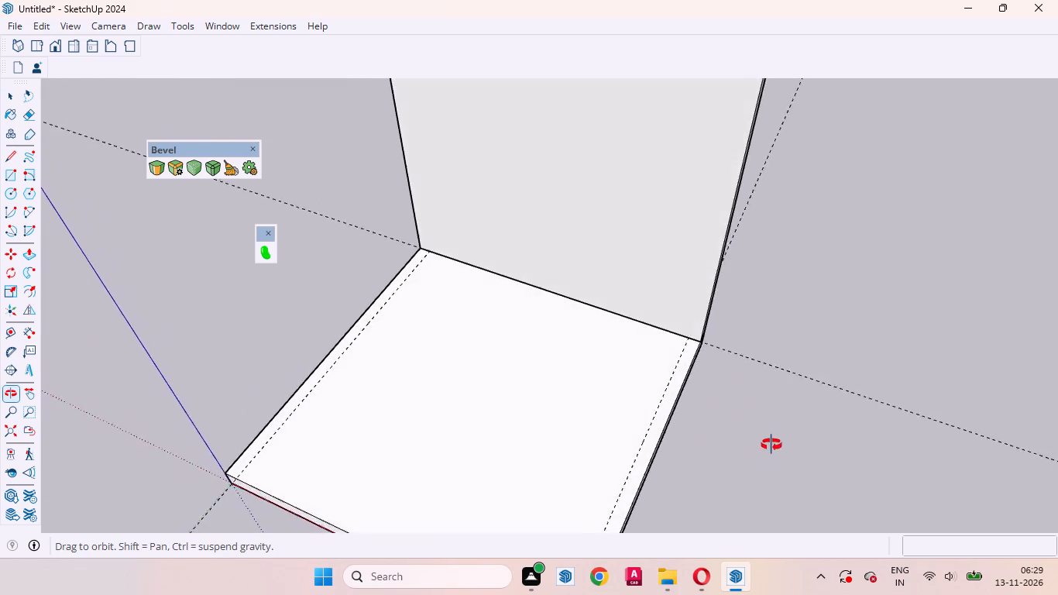
middle_drag(771, 445, 823, 302)
scroll(797, 401, down, 7)
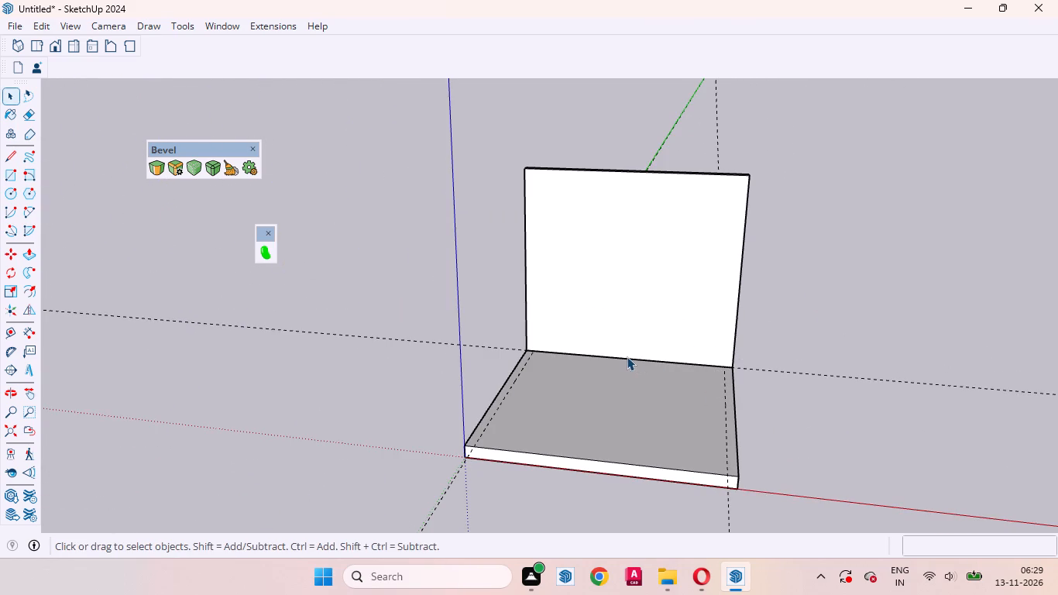
click(678, 315)
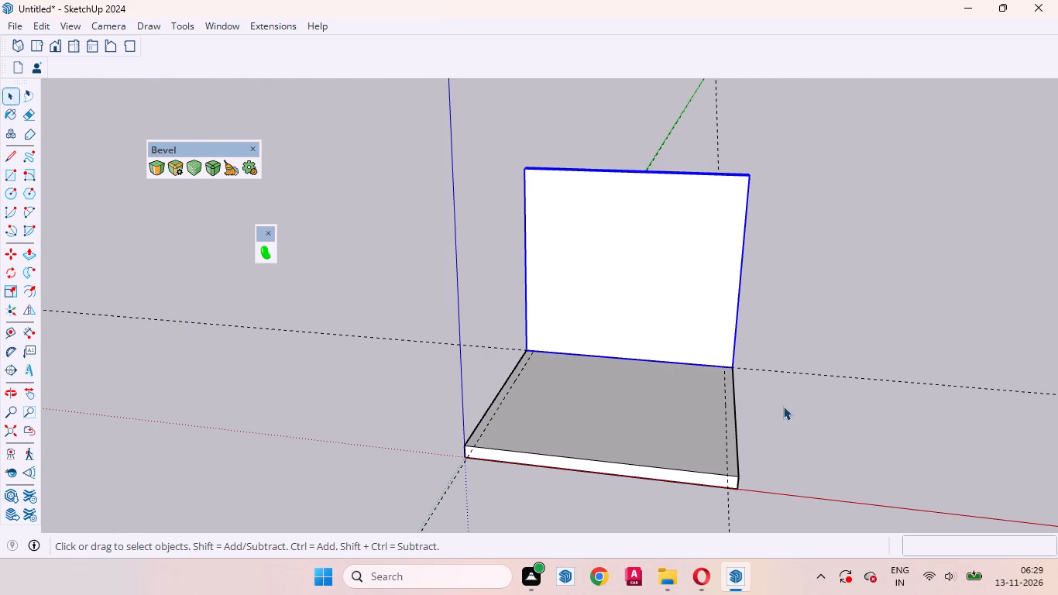
click(783, 406)
scroll(613, 404, down, 3)
middle_drag(622, 364, 637, 289)
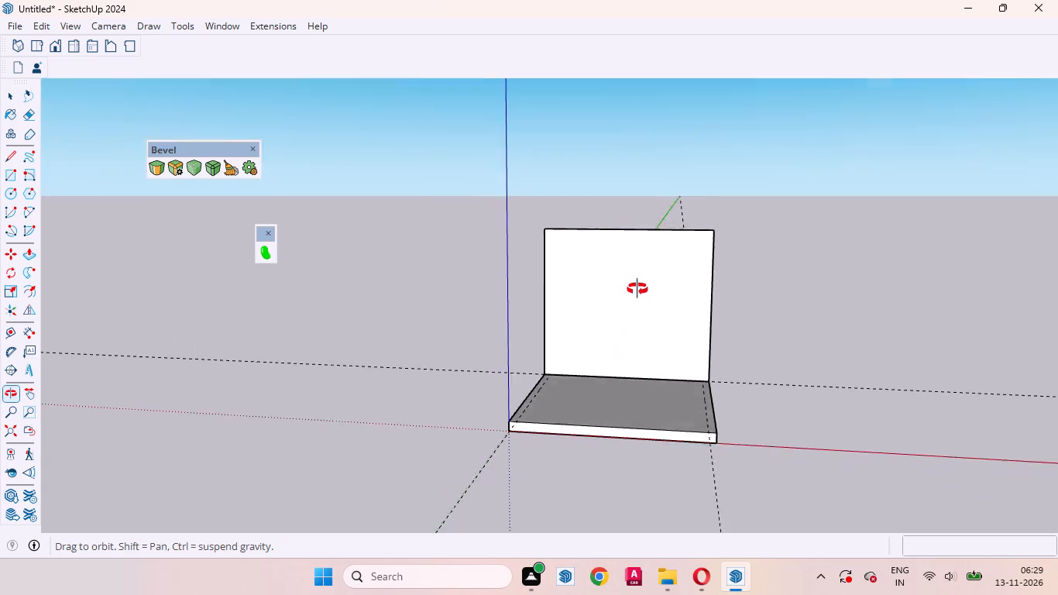
middle_drag(637, 289, 637, 287)
scroll(657, 284, up, 2)
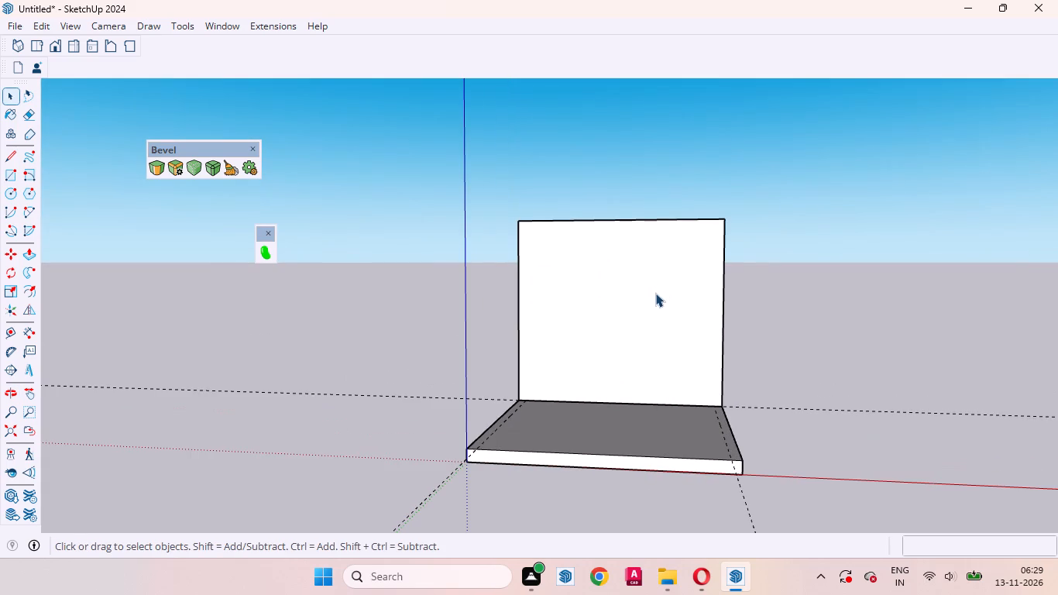
scroll(637, 321, down, 2)
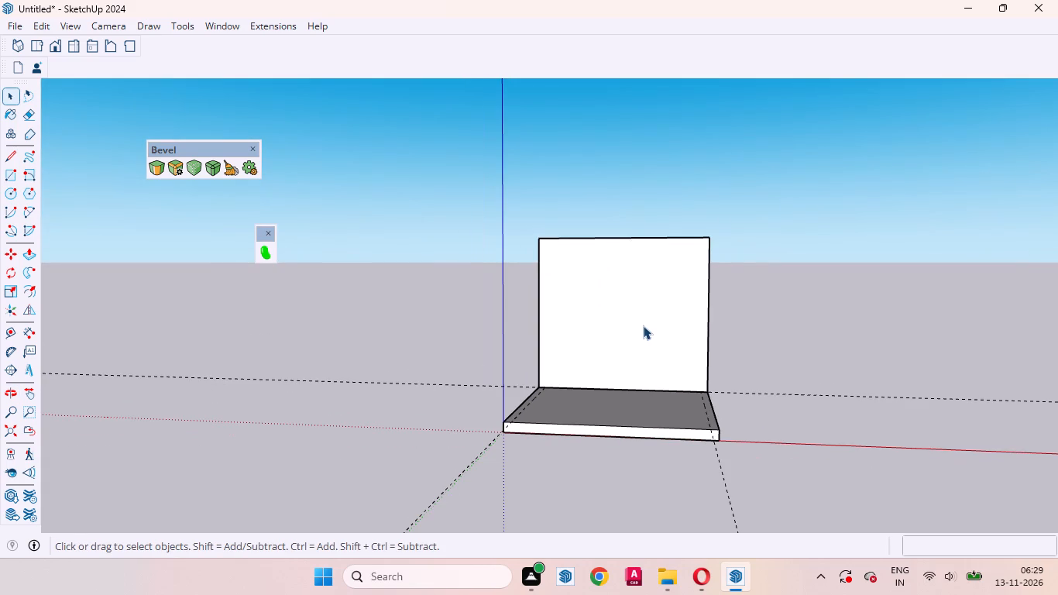
scroll(651, 315, up, 2)
click(651, 315)
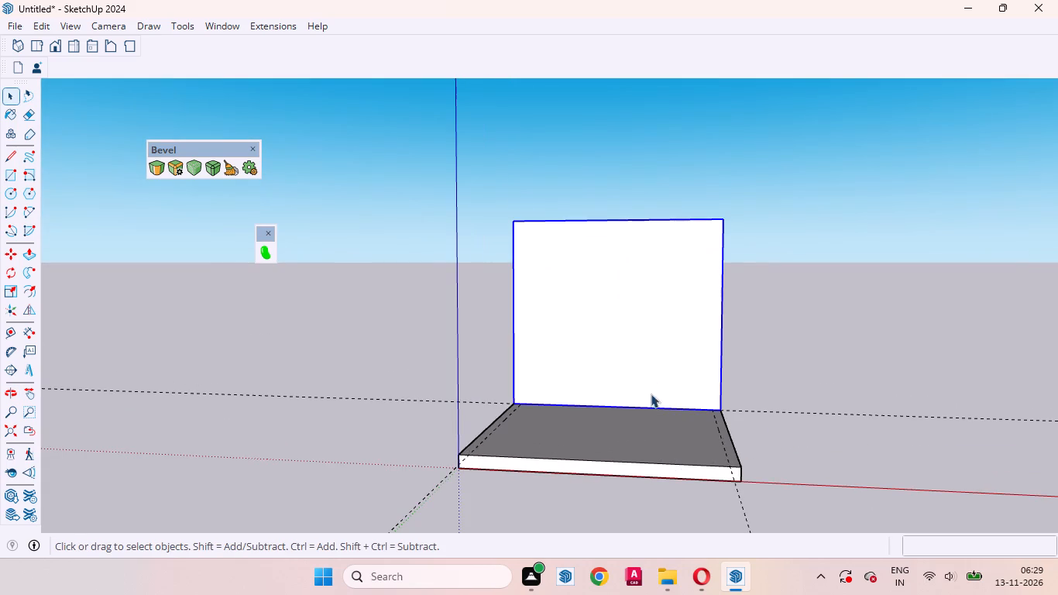
click(651, 427)
click(795, 434)
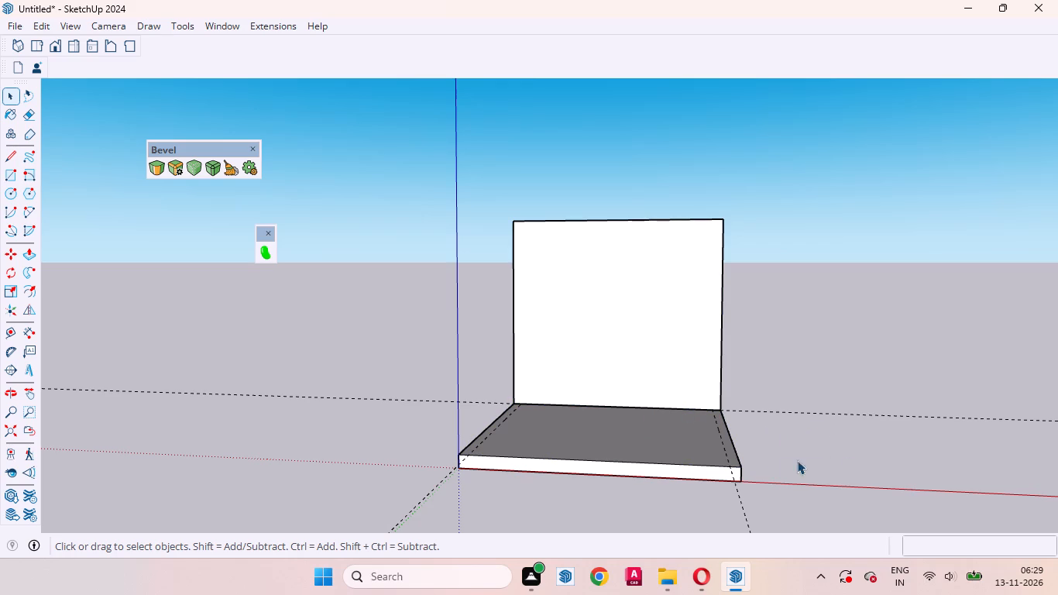
click(849, 485)
click(665, 436)
click(681, 346)
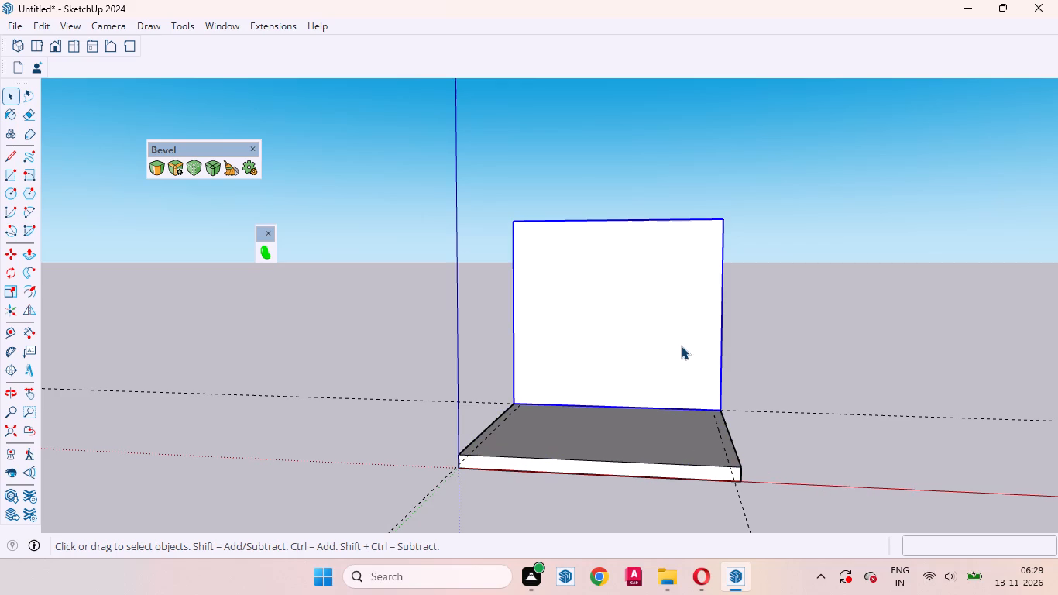
click(826, 452)
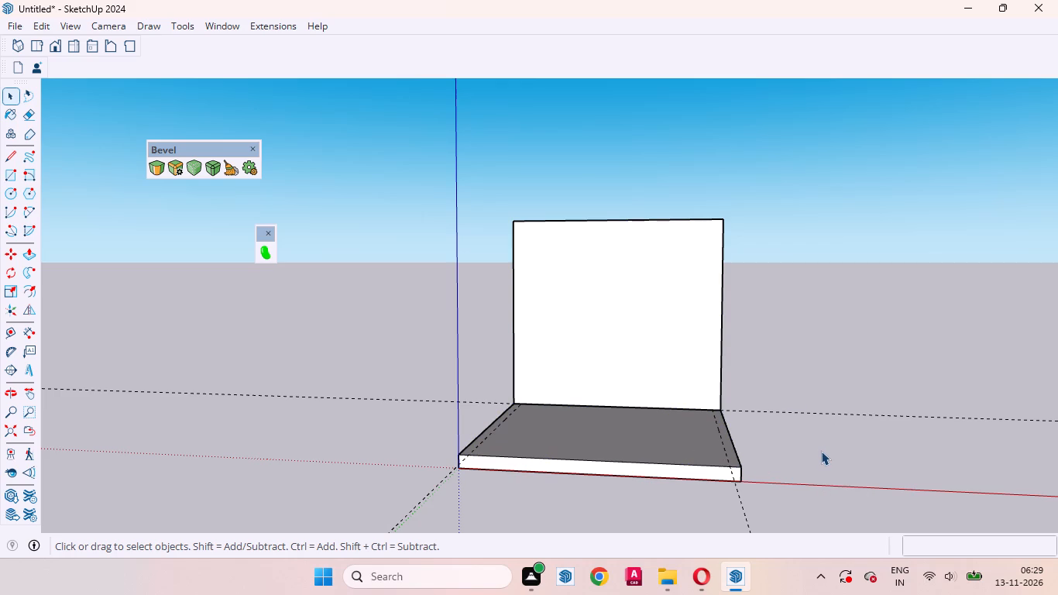
click(602, 445)
click(658, 327)
click(657, 432)
drag(679, 319, 680, 339)
click(676, 429)
drag(663, 322, 665, 335)
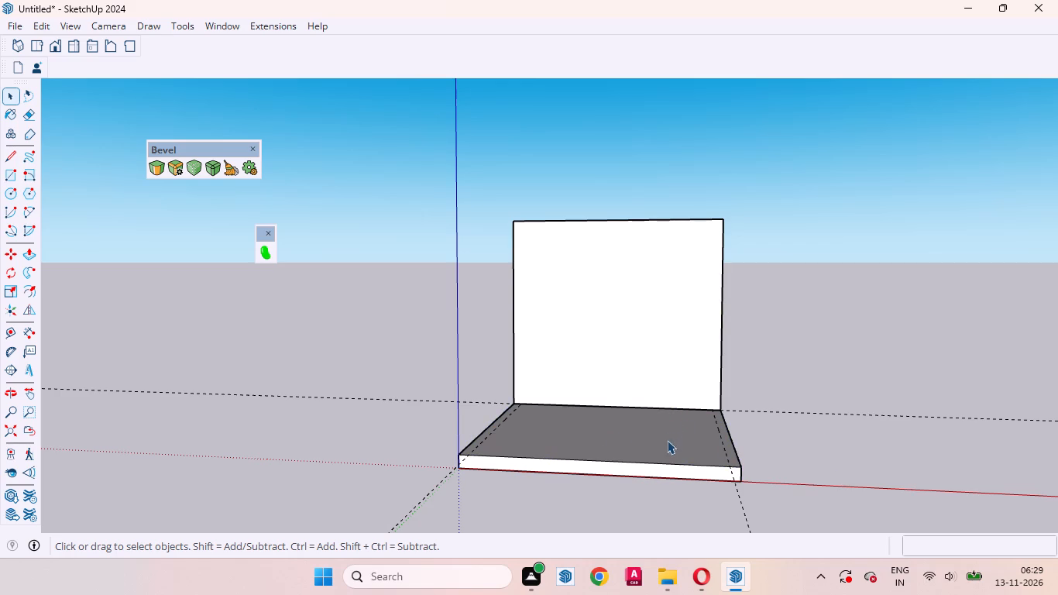
click(667, 440)
Place two vertical guides on the wall's inner face, each 4.5" inward from one of its side edges.
scroll(748, 393, up, 2)
middle_drag(761, 419, 765, 425)
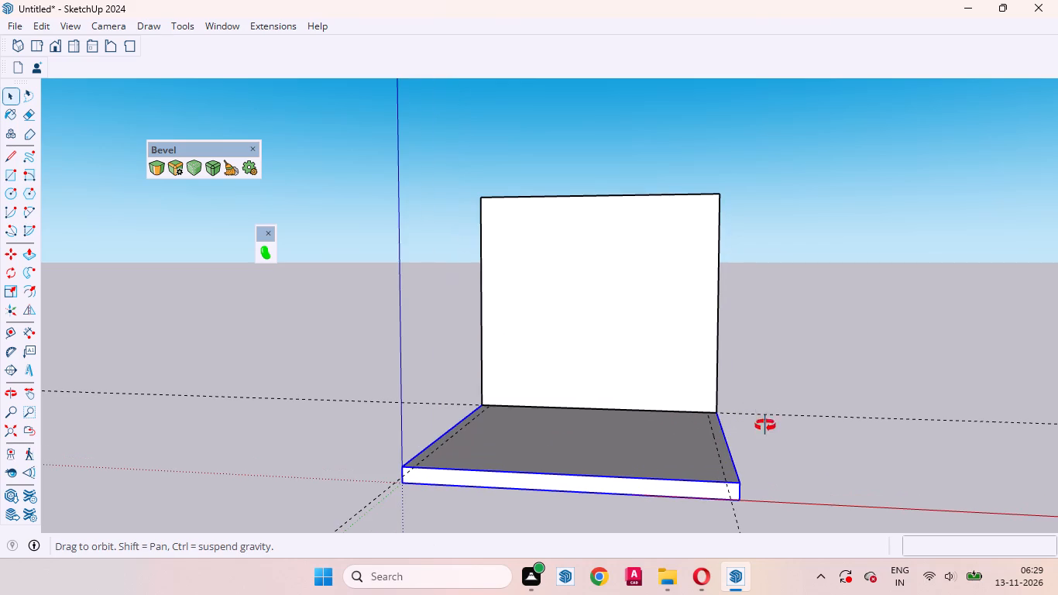
middle_drag(765, 425, 771, 544)
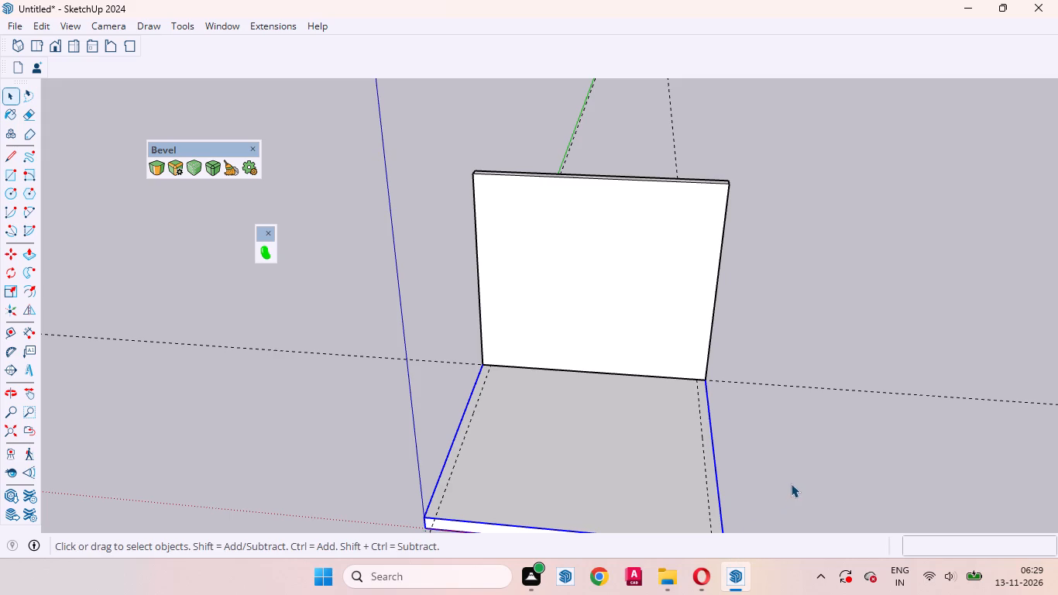
scroll(668, 432, up, 3)
scroll(668, 433, down, 3)
middle_drag(596, 408, 606, 366)
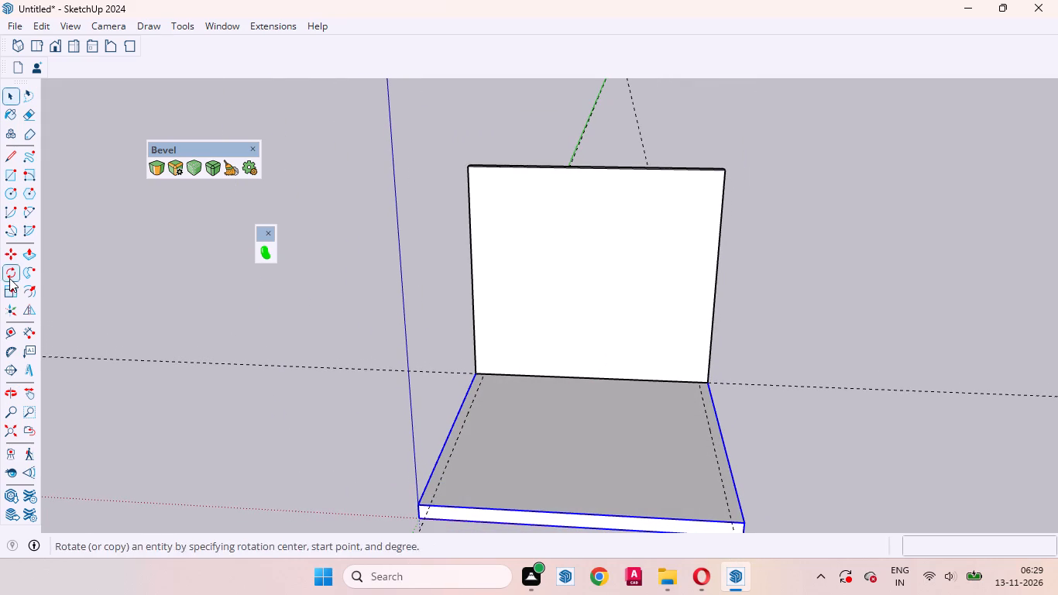
key(t)
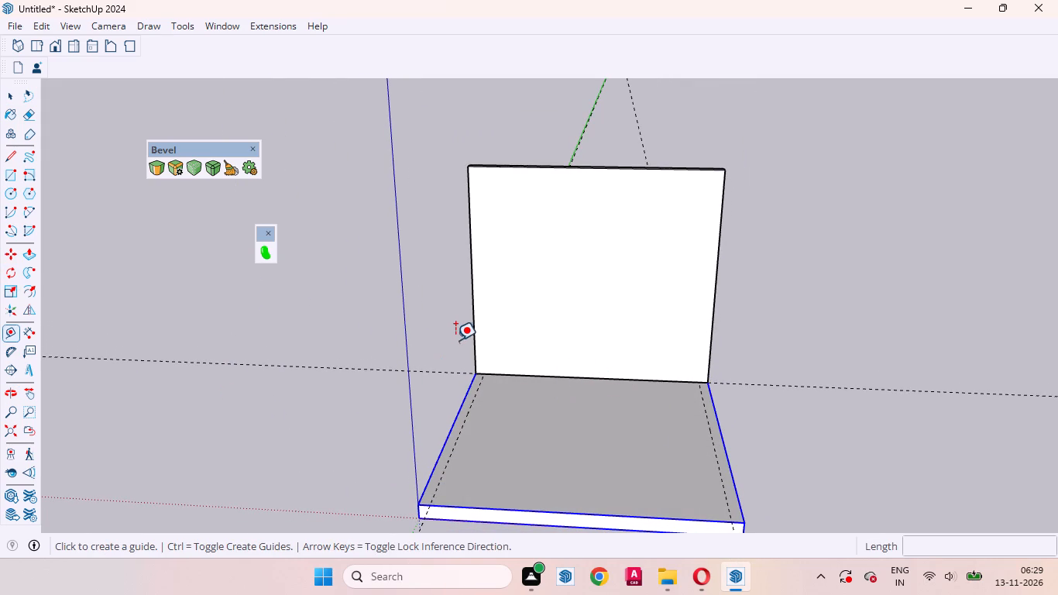
click(472, 295)
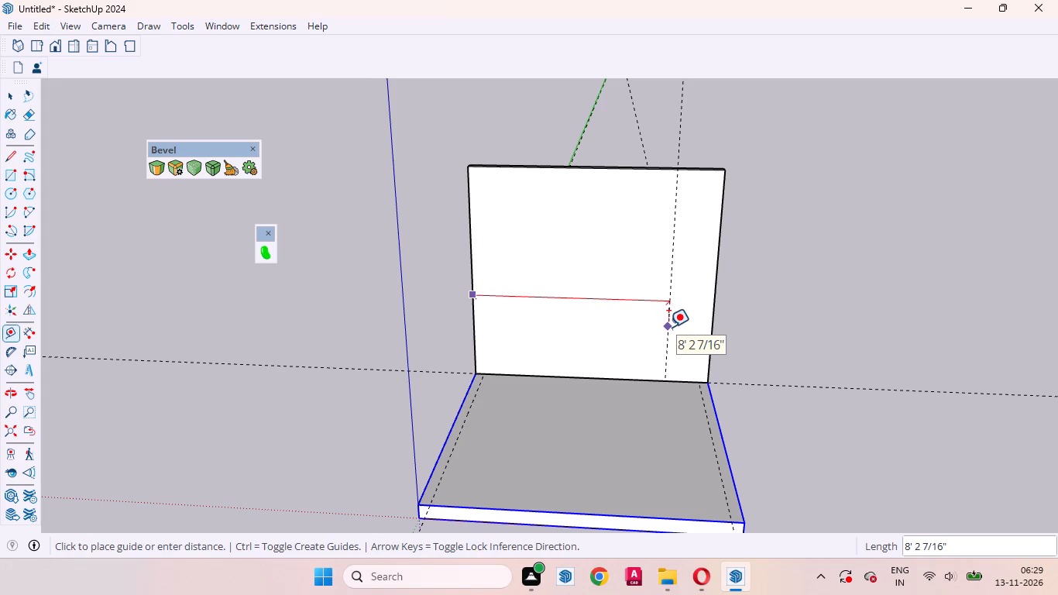
key(4)
text(.5)
key(Return)
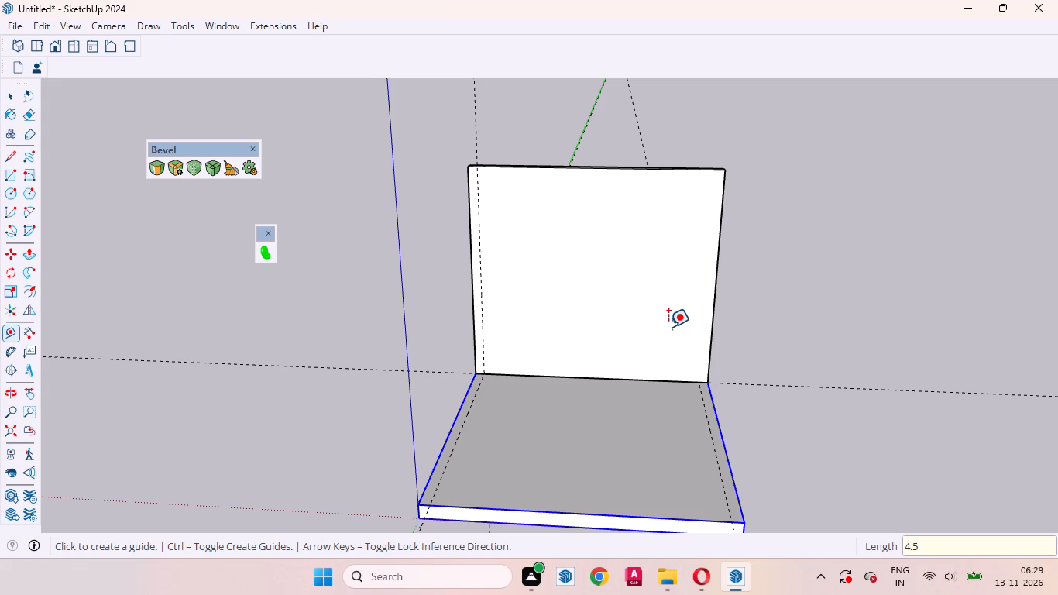
click(716, 309)
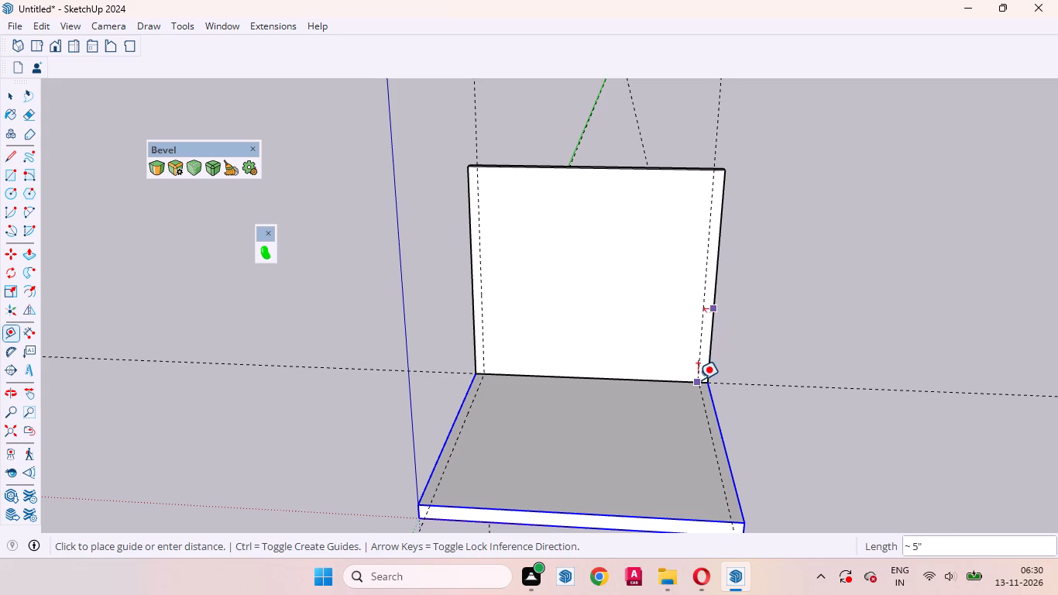
click(698, 383)
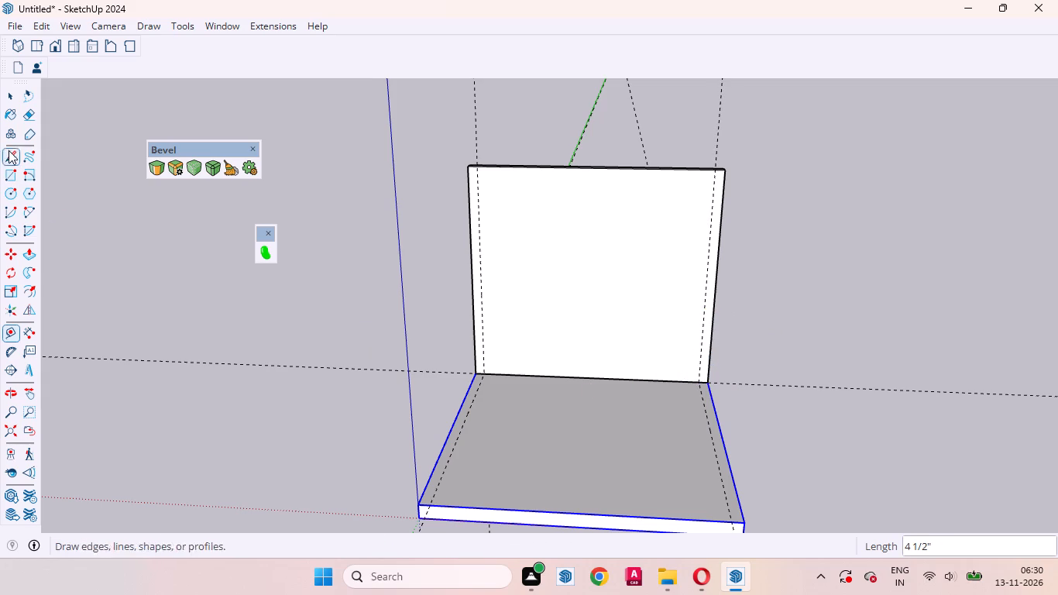
click(13, 100)
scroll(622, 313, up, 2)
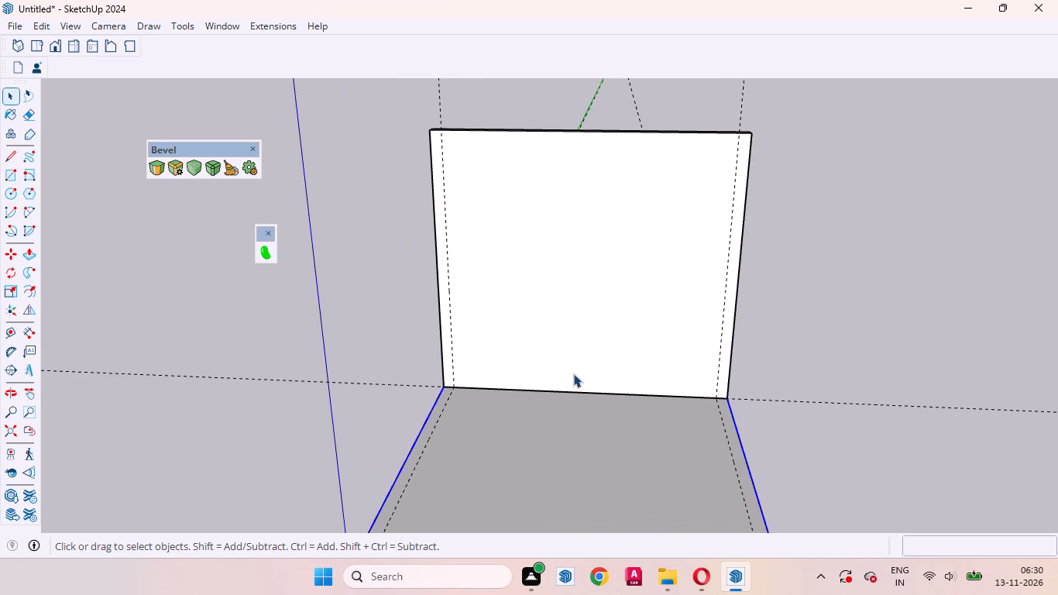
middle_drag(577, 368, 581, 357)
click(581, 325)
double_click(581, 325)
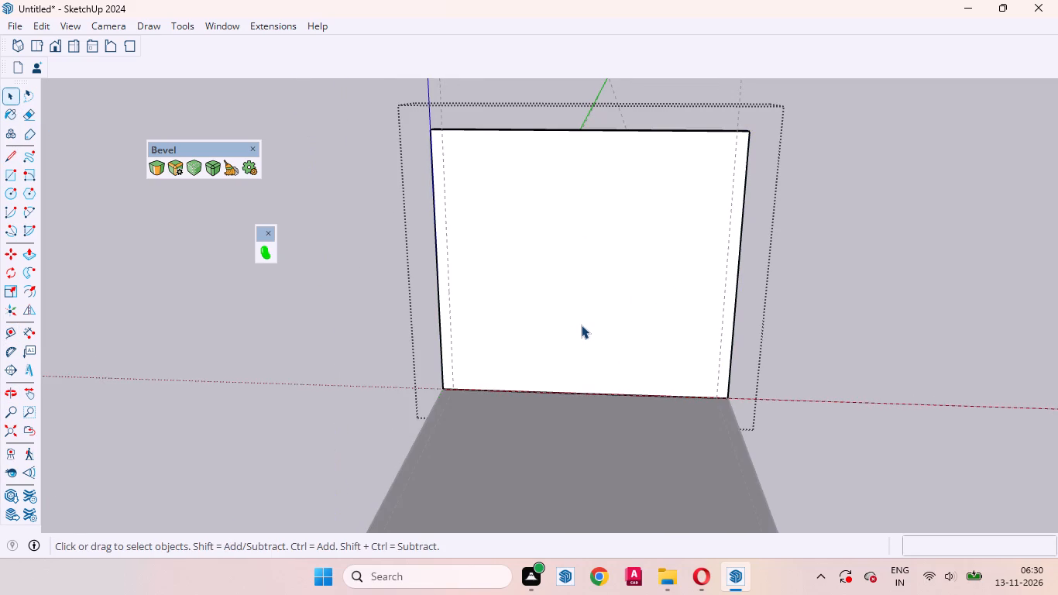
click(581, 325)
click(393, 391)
Inside the wall group, draw a 9' 3" by 9' rectangle on the inner face between the two vertical guides, and leave the group.
scroll(430, 416, up, 1)
scroll(430, 418, down, 3)
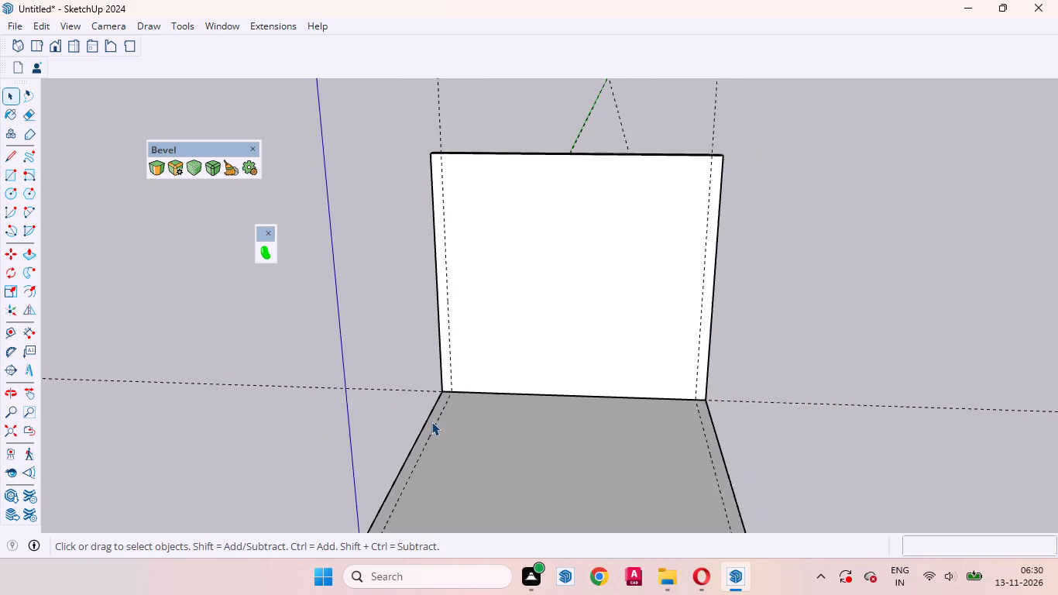
scroll(431, 421, down, 3)
middle_drag(433, 425, 434, 396)
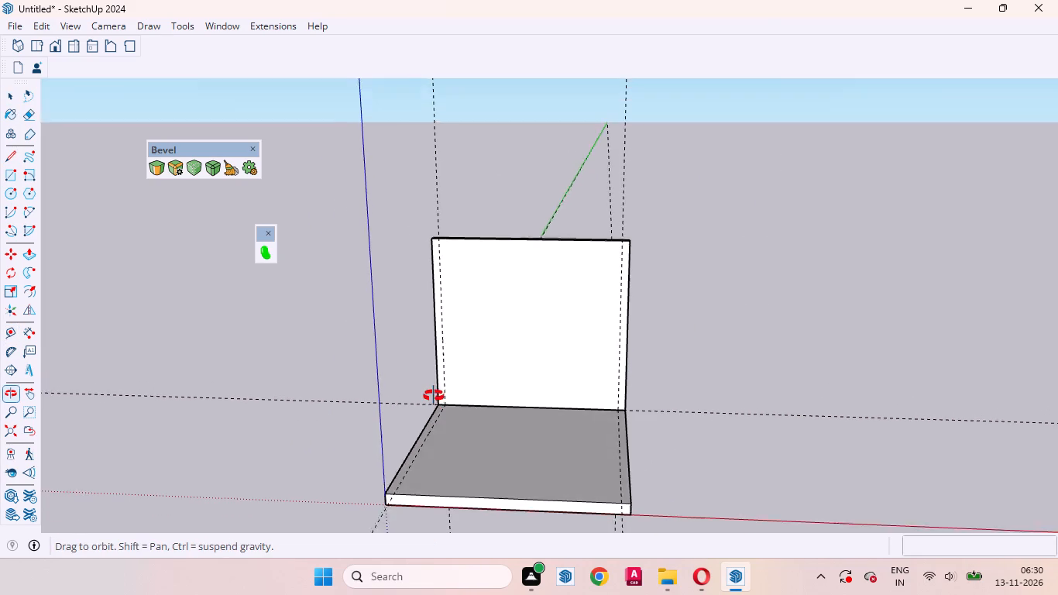
middle_drag(434, 396, 436, 384)
scroll(458, 343, up, 2)
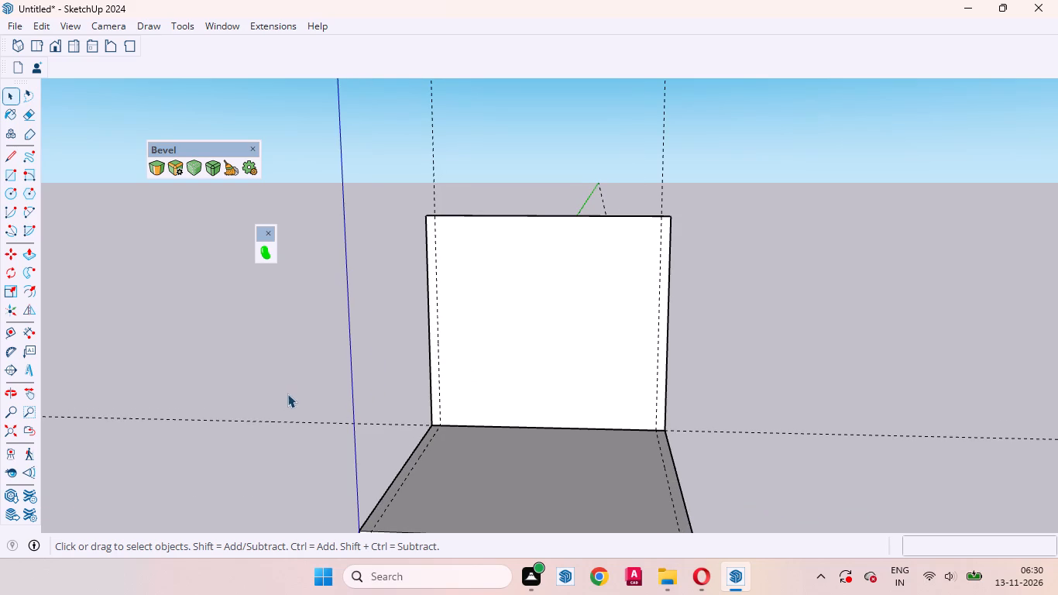
double_click(484, 358)
click(487, 356)
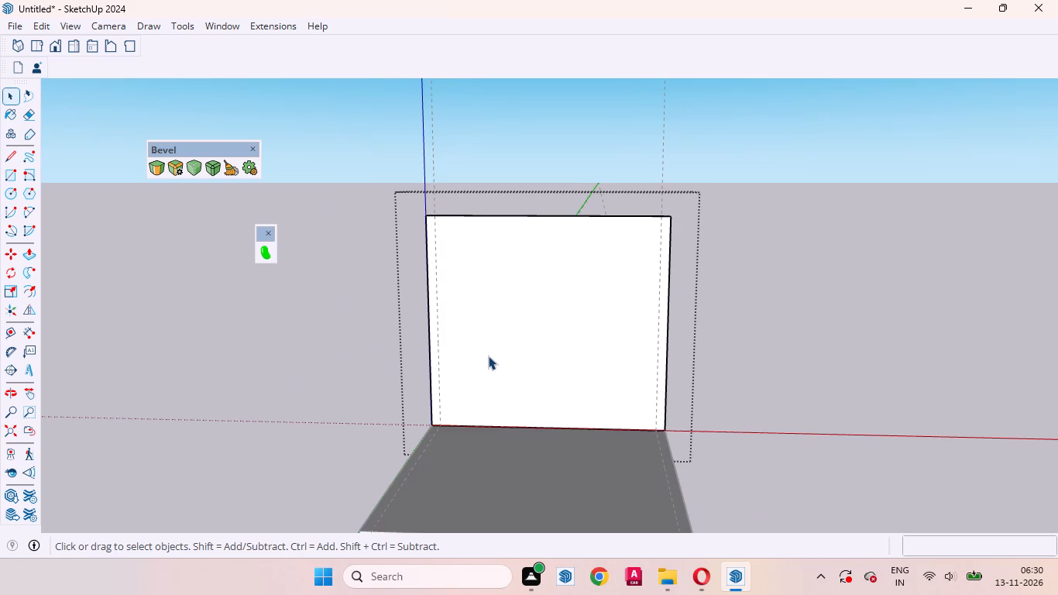
click(14, 174)
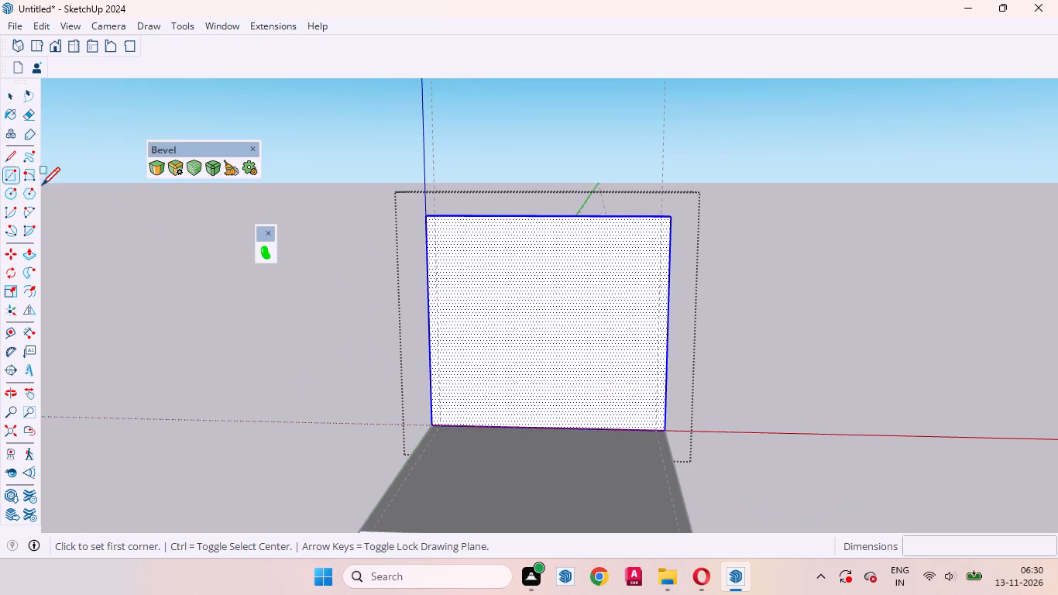
click(443, 425)
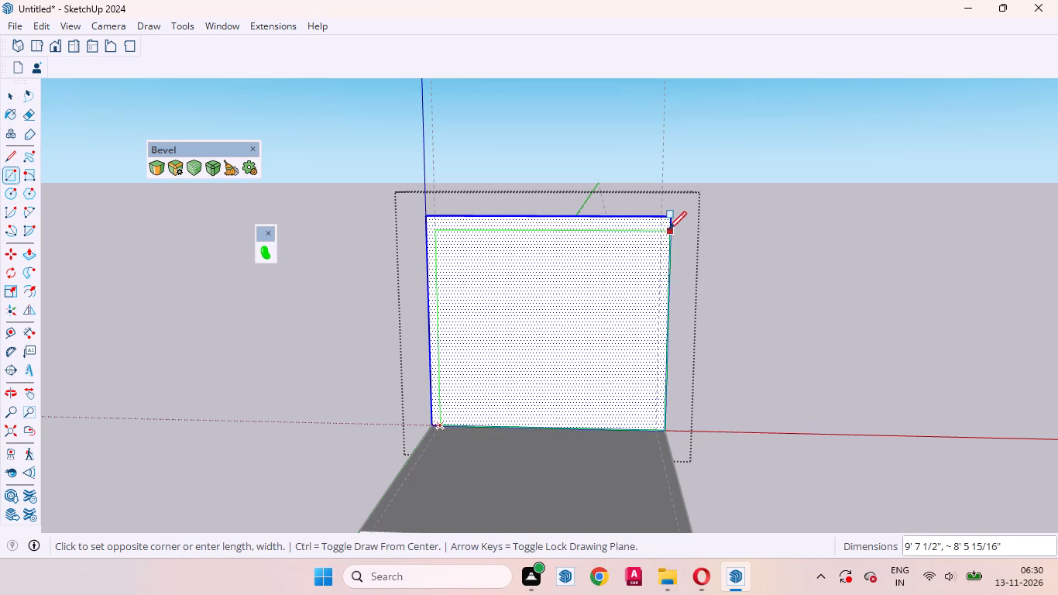
click(661, 219)
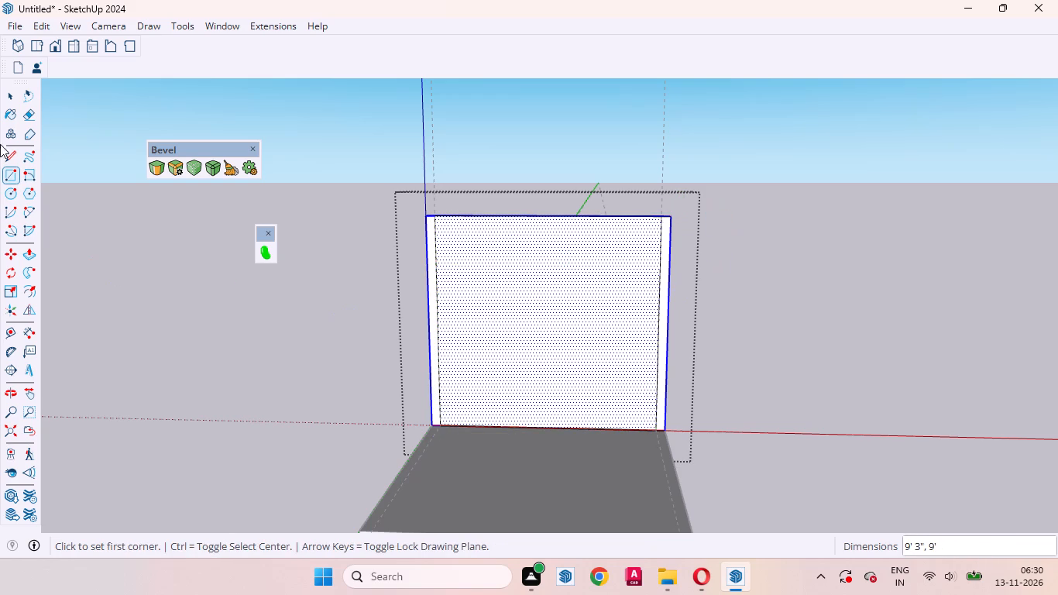
click(9, 91)
click(496, 343)
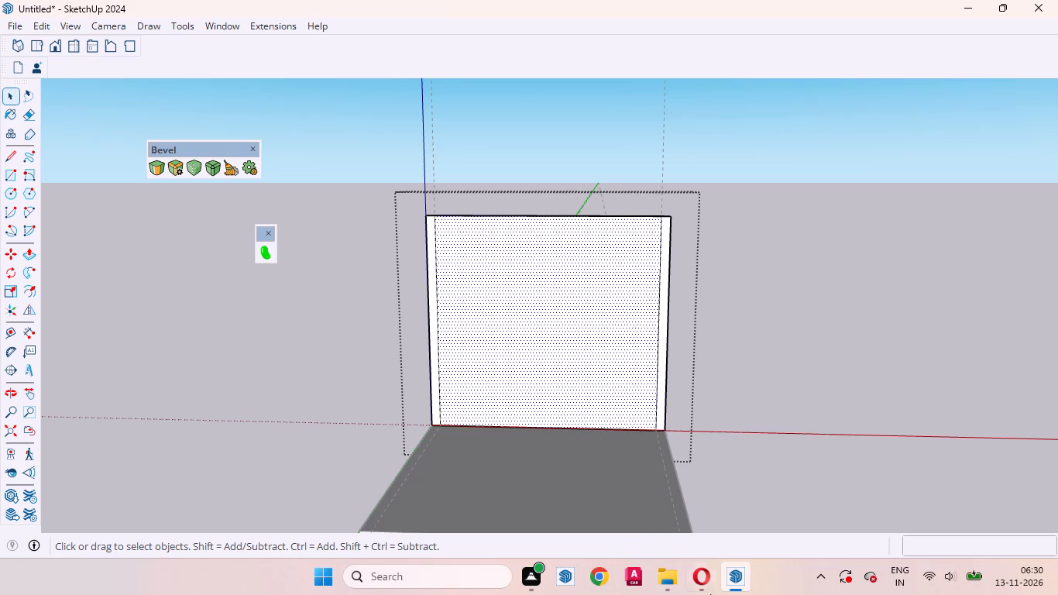
click(803, 352)
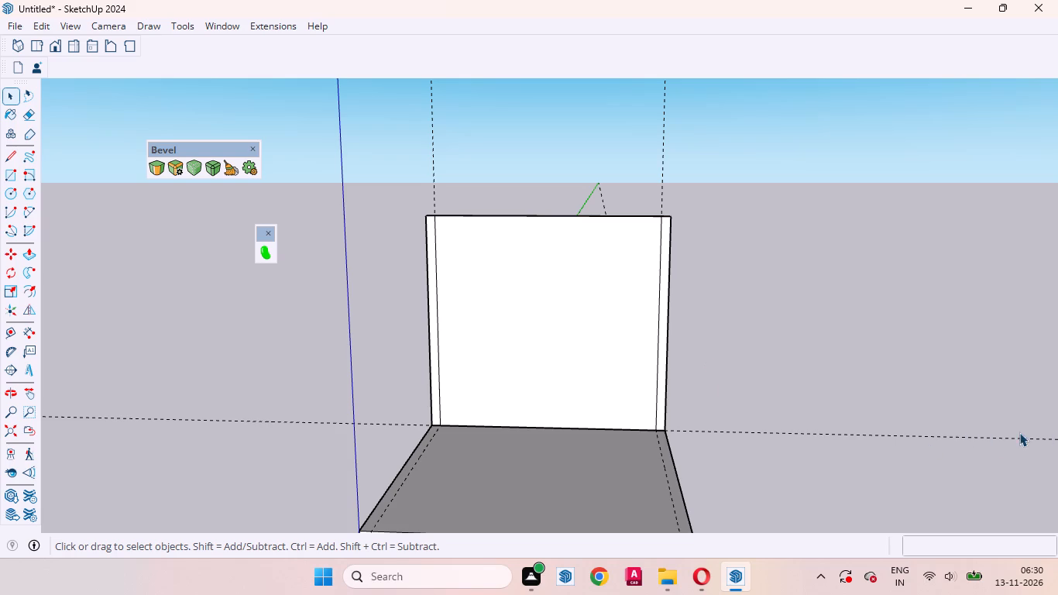
Place a guide on the floor slab 20" from the wall's inner base edge, parallel to it.
middle_drag(608, 418, 600, 424)
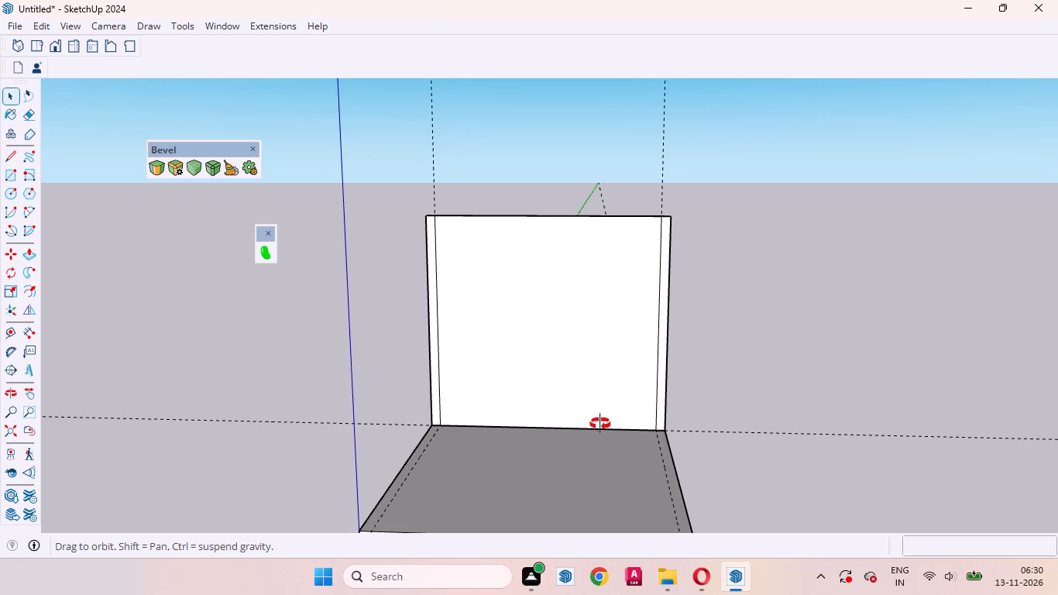
middle_drag(600, 424, 402, 436)
scroll(525, 417, up, 3)
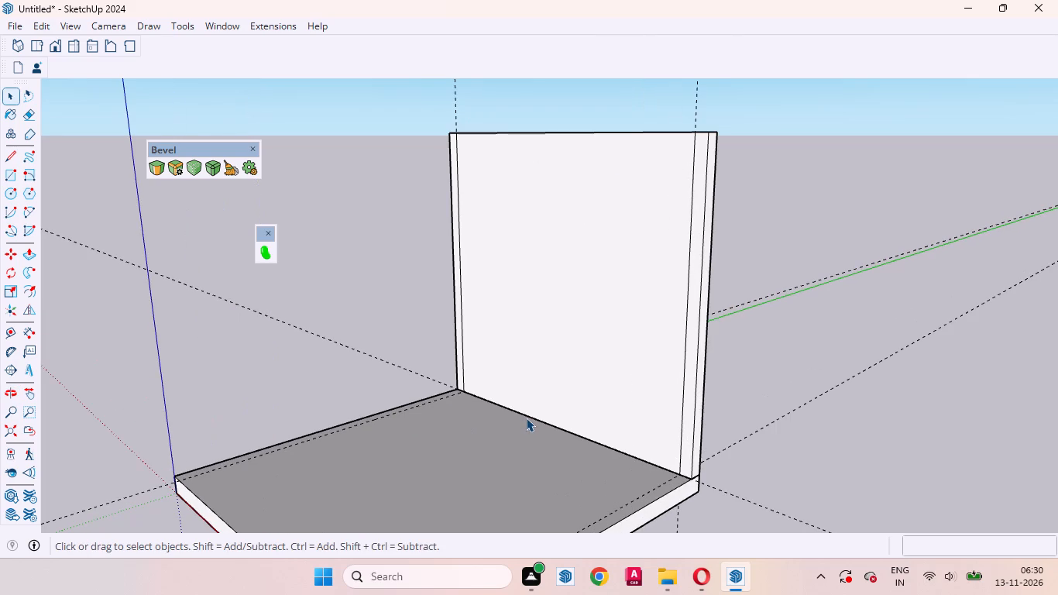
key(t)
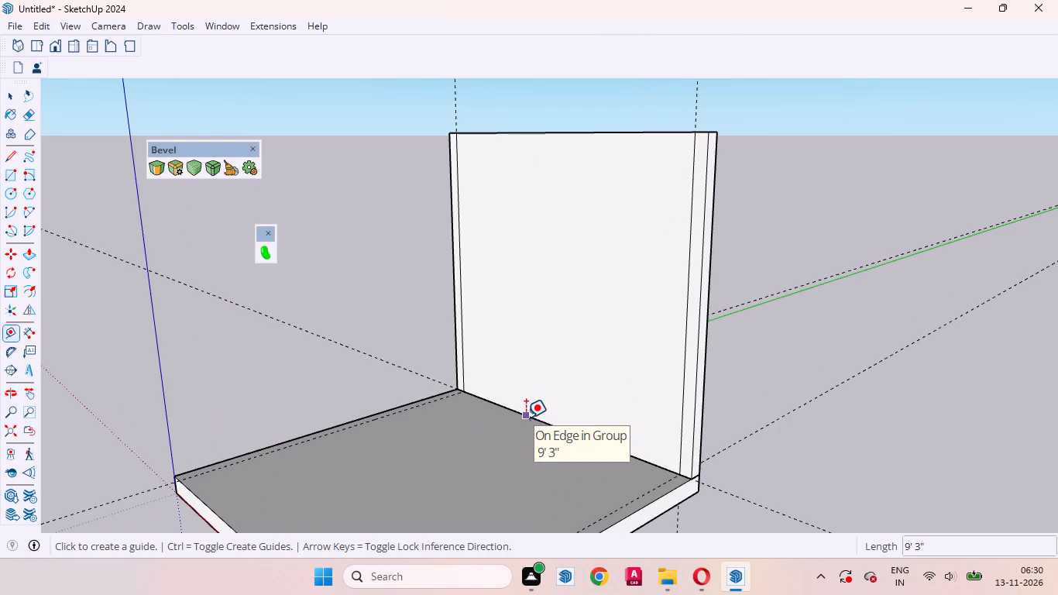
click(544, 418)
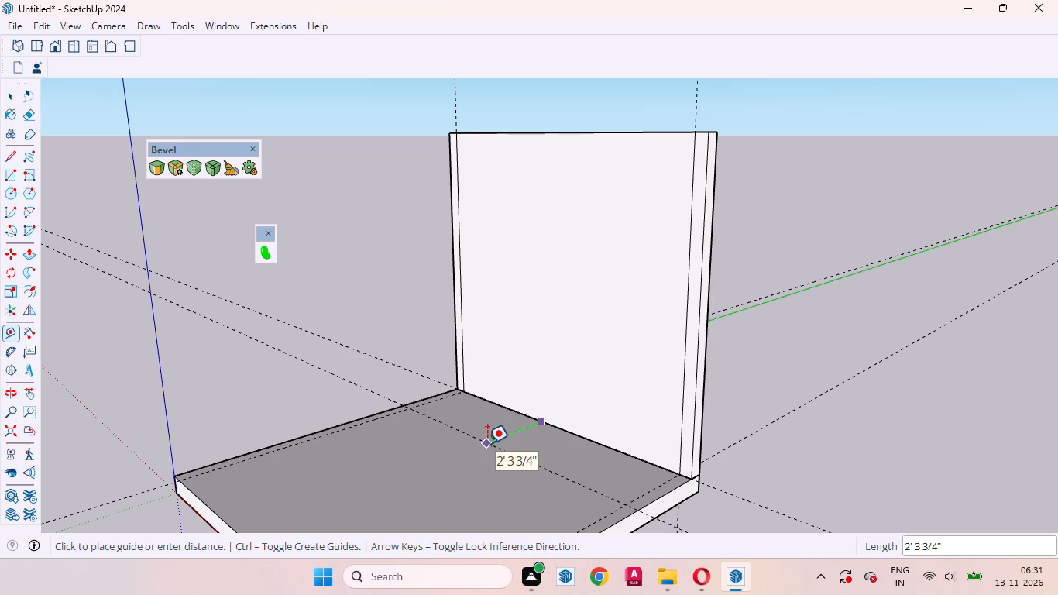
text(20)
key(Return)
key(space)
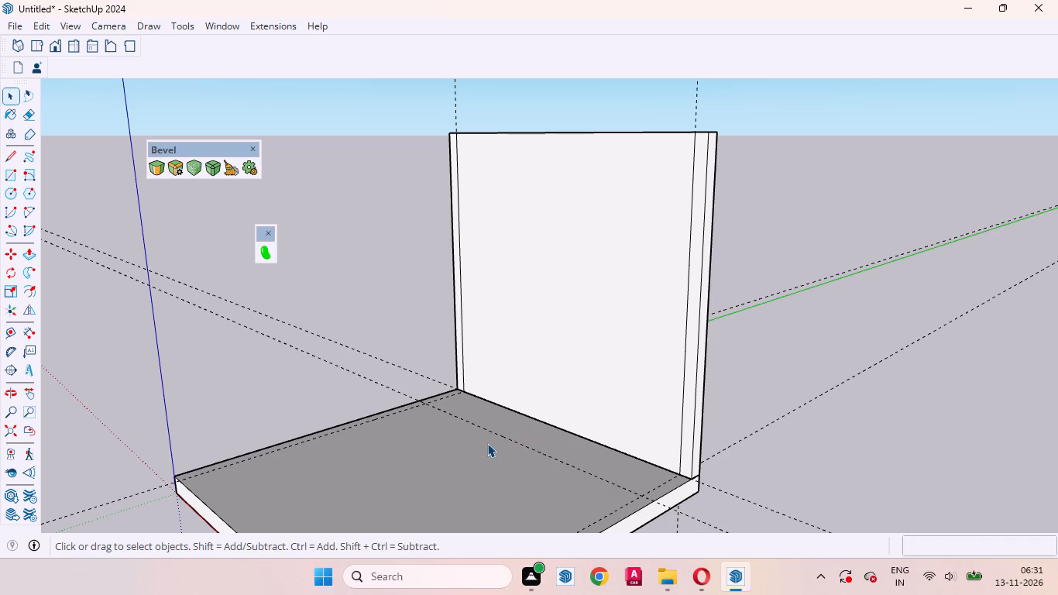
Move the new floor guide 4" farther away from the wall.
scroll(493, 453, up, 4)
middle_drag(515, 450, 353, 518)
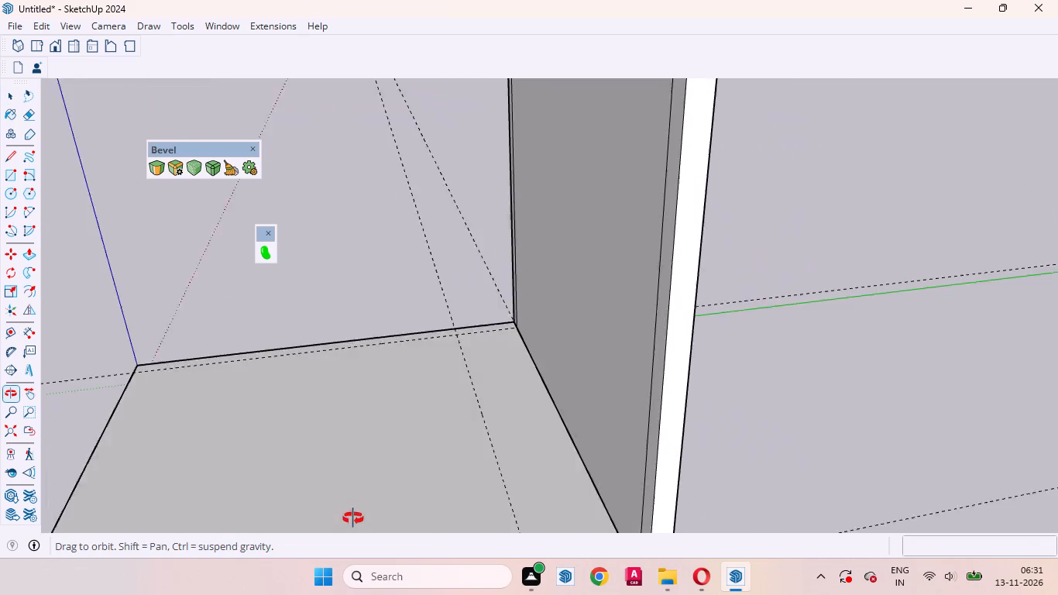
middle_drag(353, 518, 352, 534)
scroll(533, 340, down, 8)
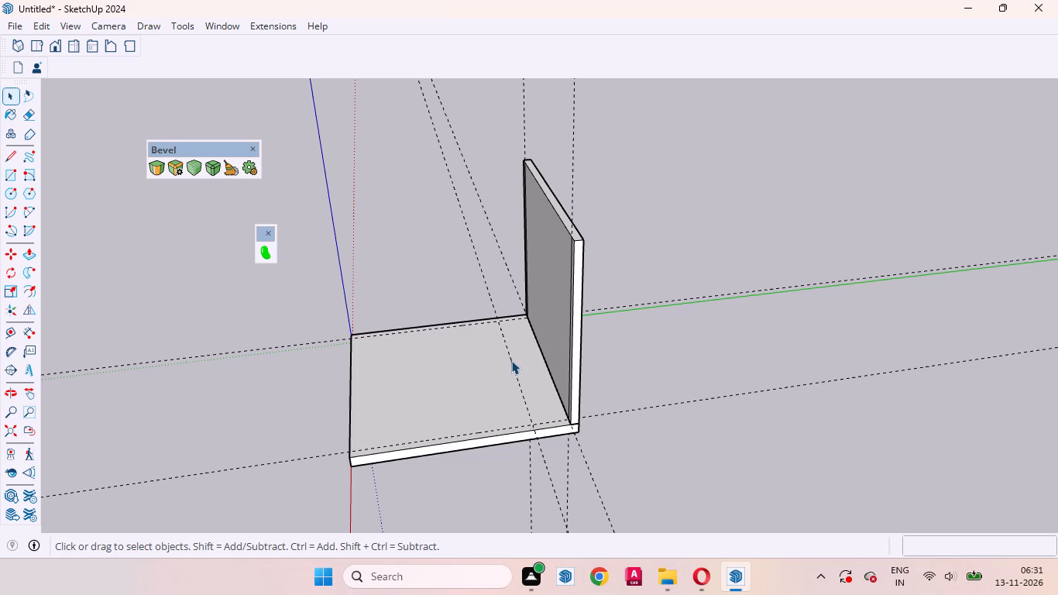
click(511, 363)
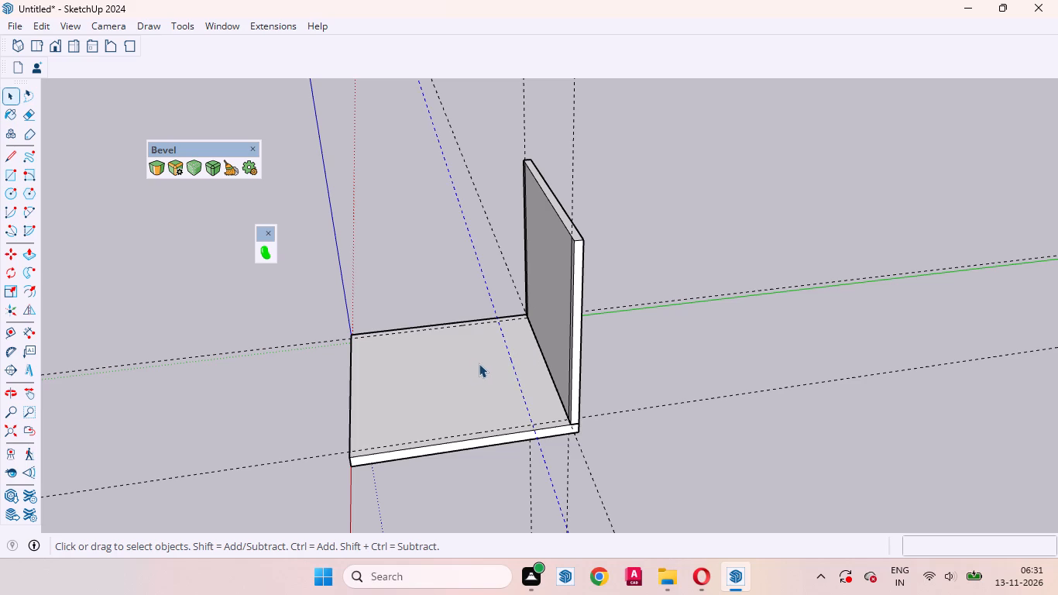
key(m)
click(489, 370)
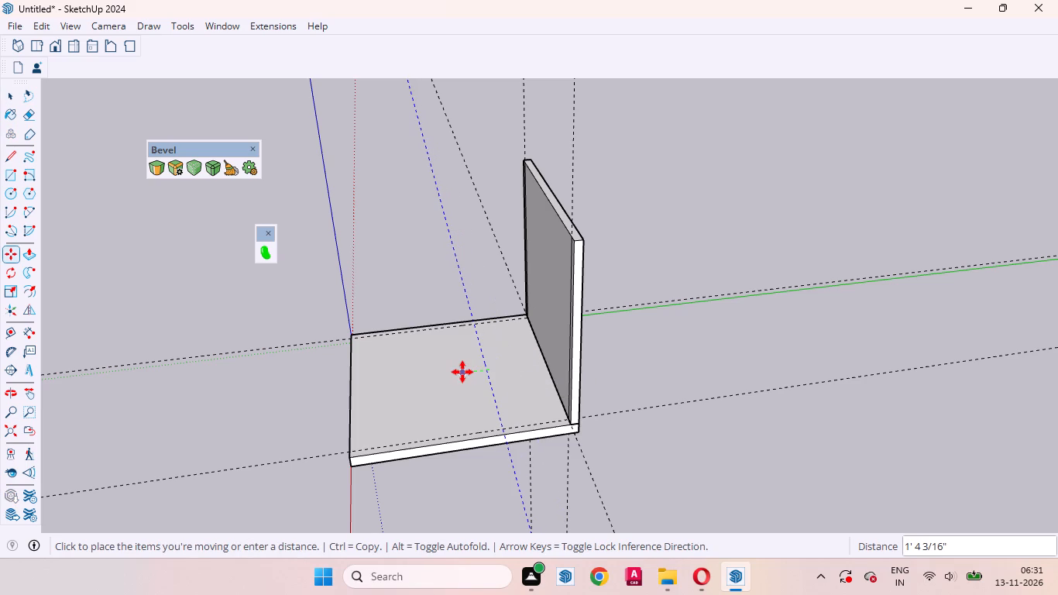
key(4)
key(Return)
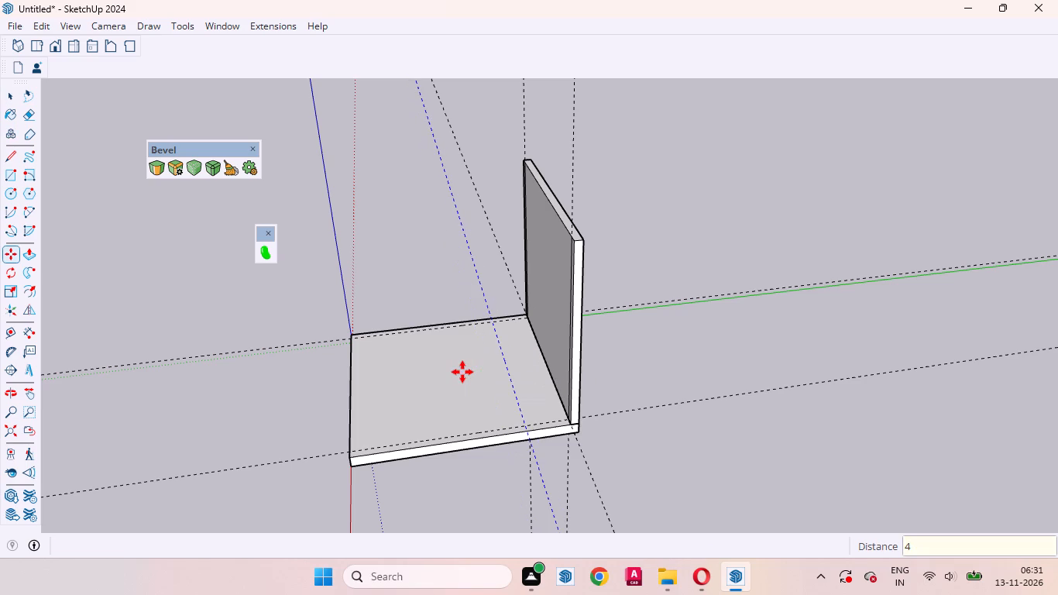
key(space)
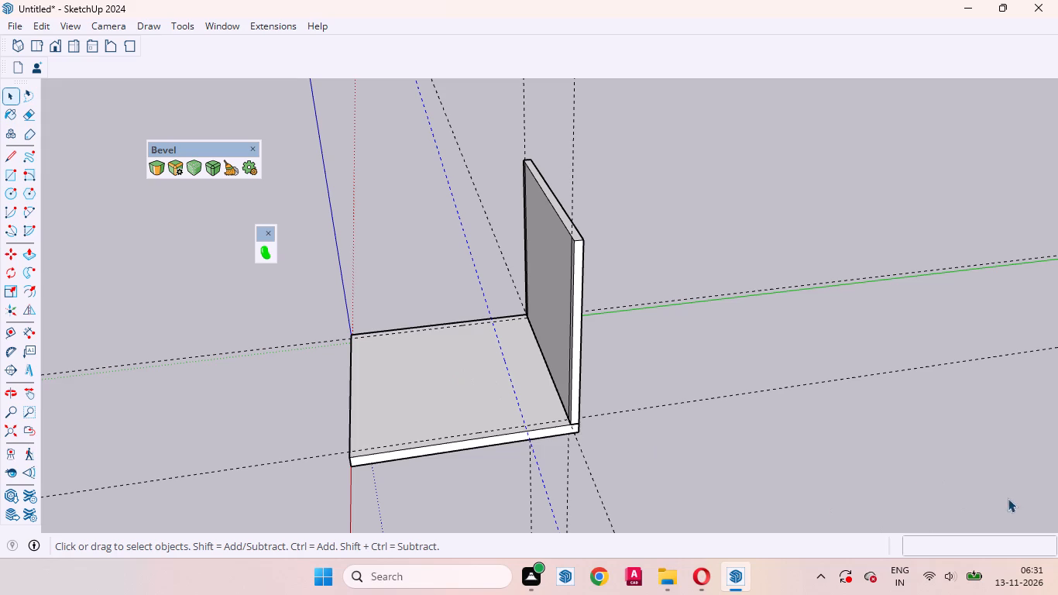
Start a new group and draw a 9' 3" by 2' rectangle in it on the slab, between the wall base and the parallel floor guide.
right_click(637, 332)
click(672, 385)
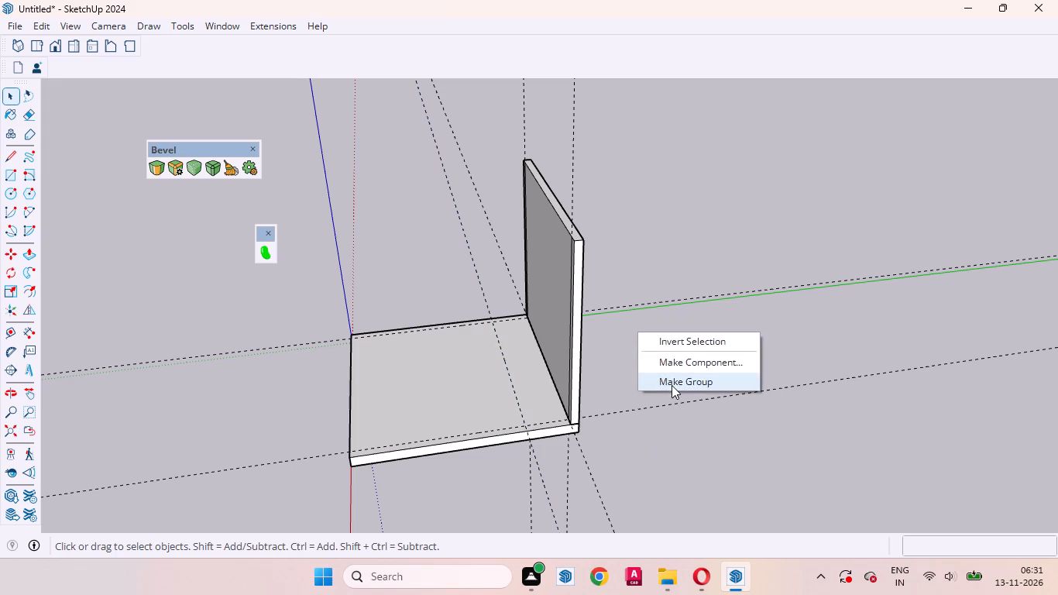
click(11, 171)
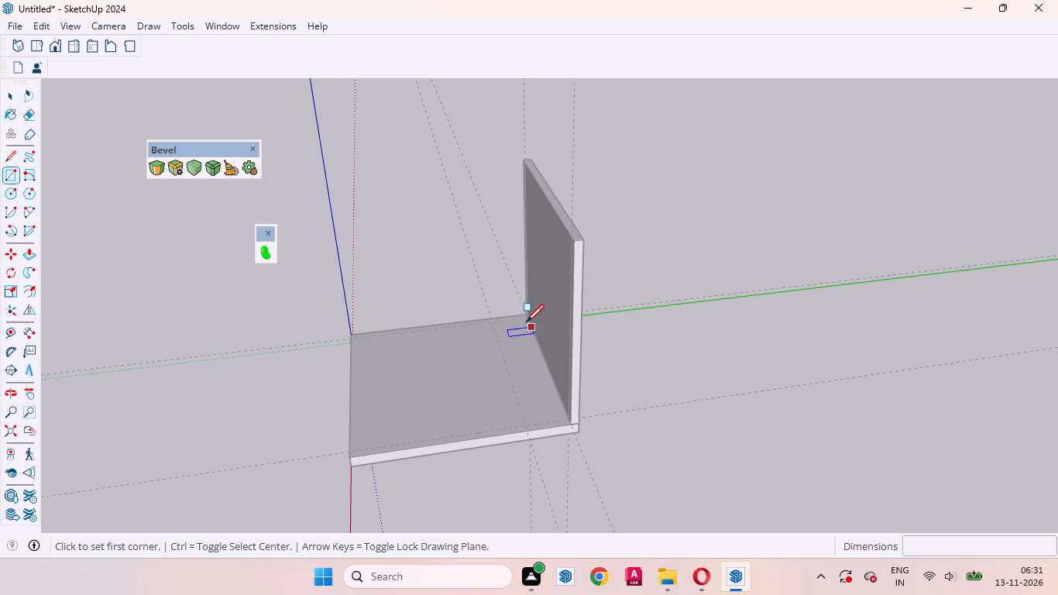
scroll(526, 318, up, 10)
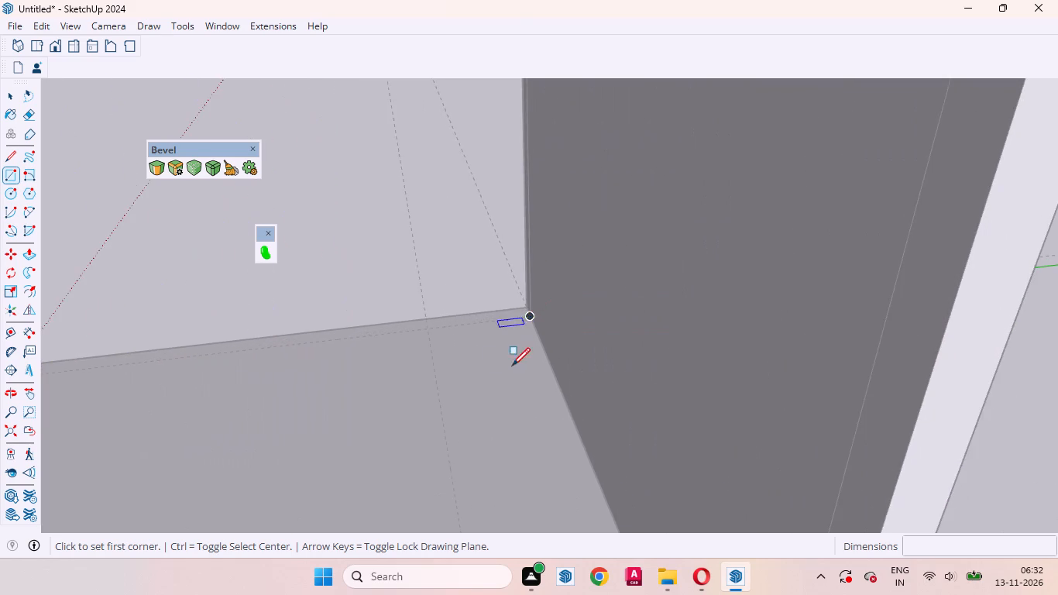
middle_drag(544, 390, 692, 465)
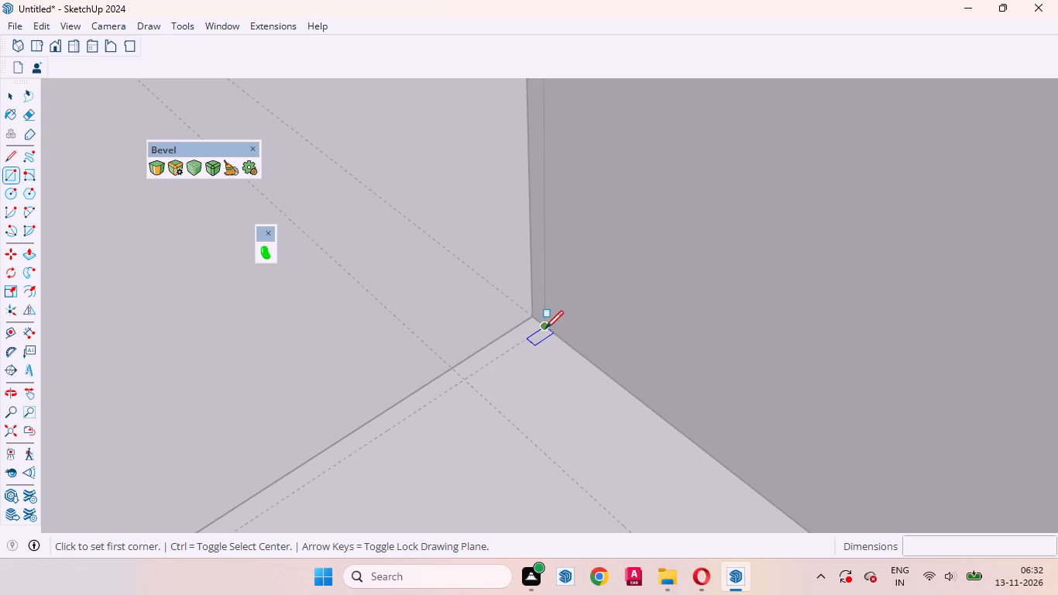
click(545, 328)
scroll(597, 426, down, 13)
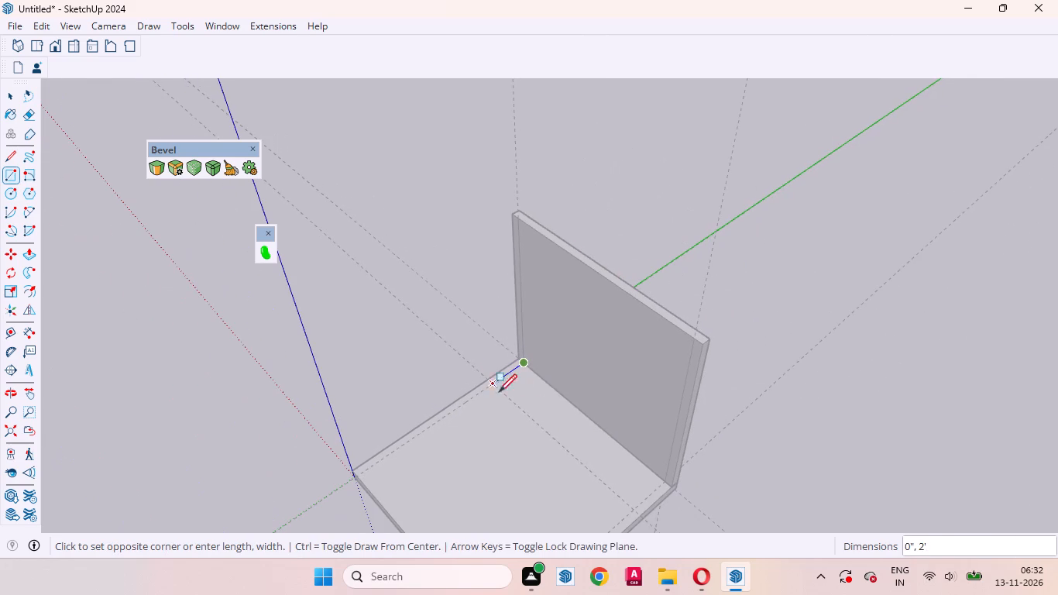
click(630, 510)
Push/Pull the floor rectangle up 34" into a box and leave the group.
click(26, 257)
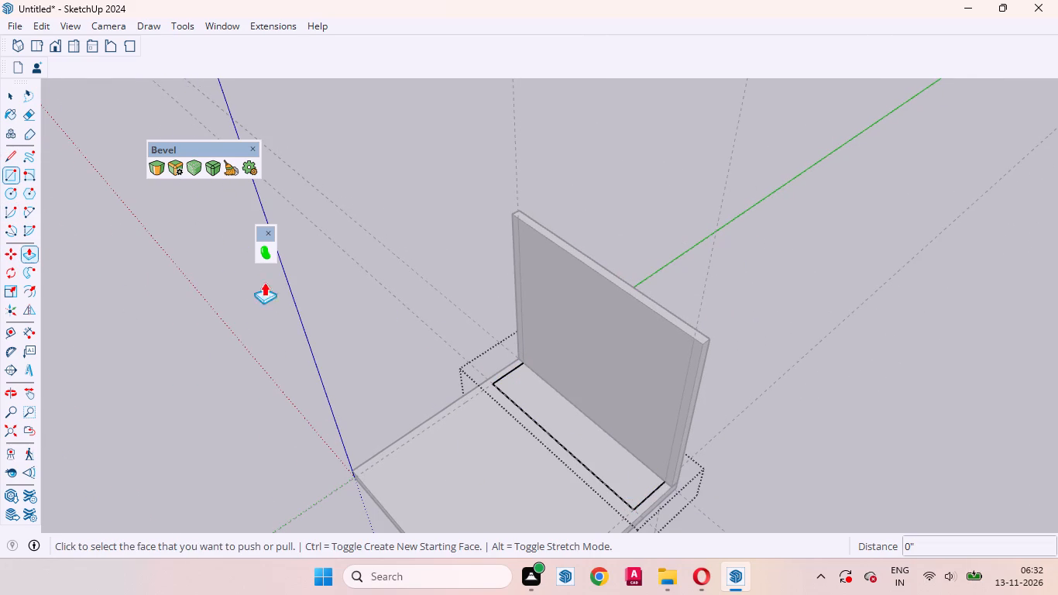
click(586, 442)
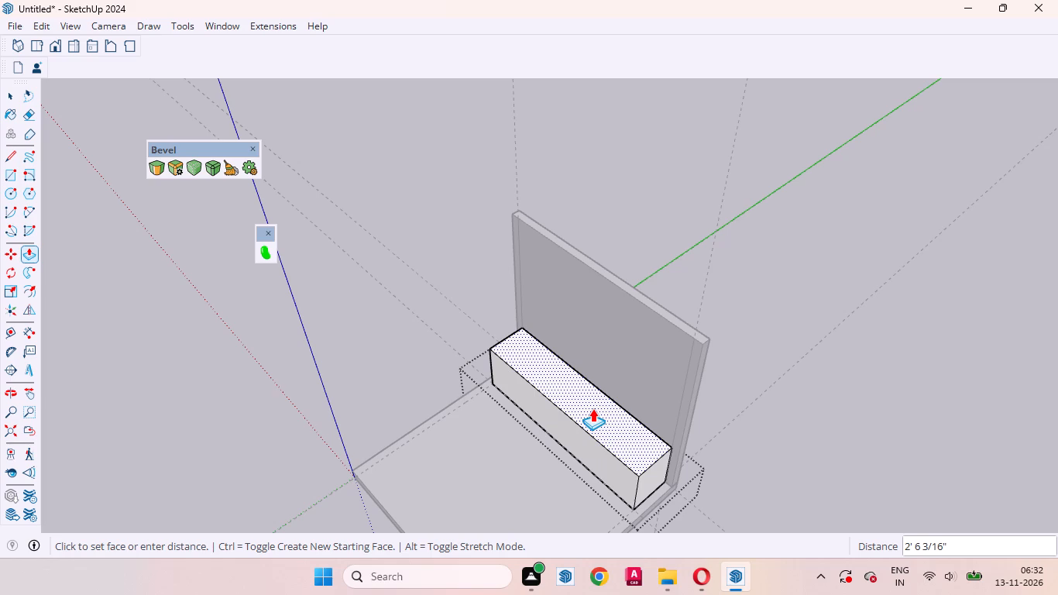
key(3)
key(4)
key(Return)
key(space)
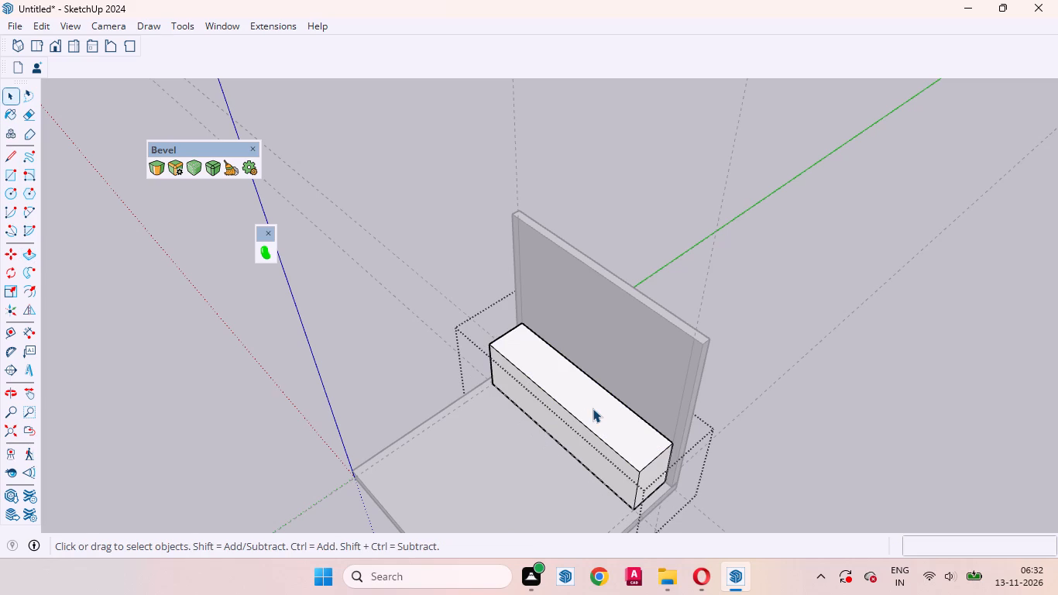
scroll(606, 442, down, 1)
middle_drag(590, 463, 783, 331)
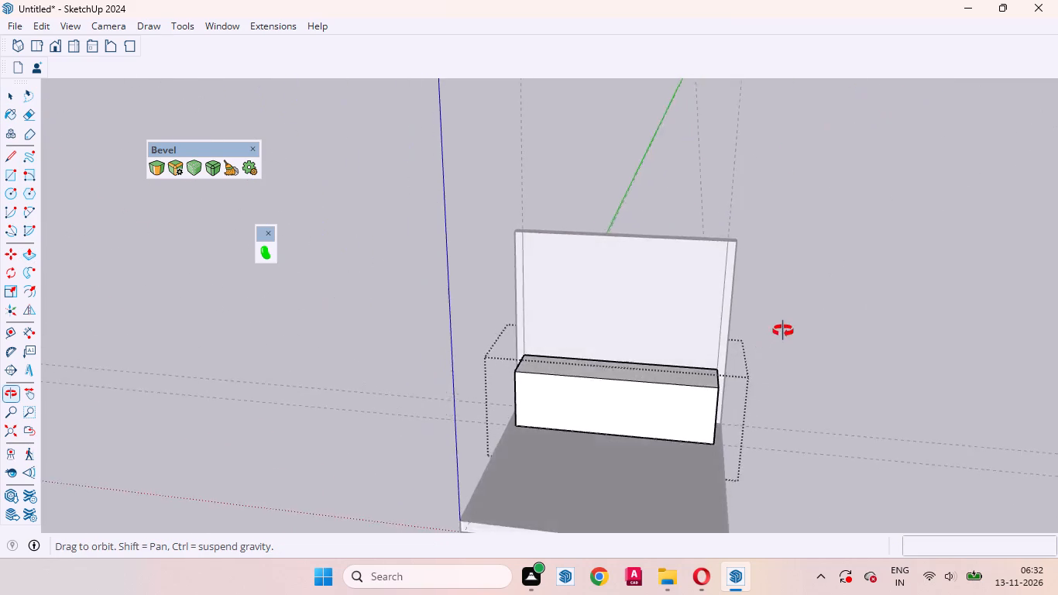
middle_drag(783, 331, 534, 362)
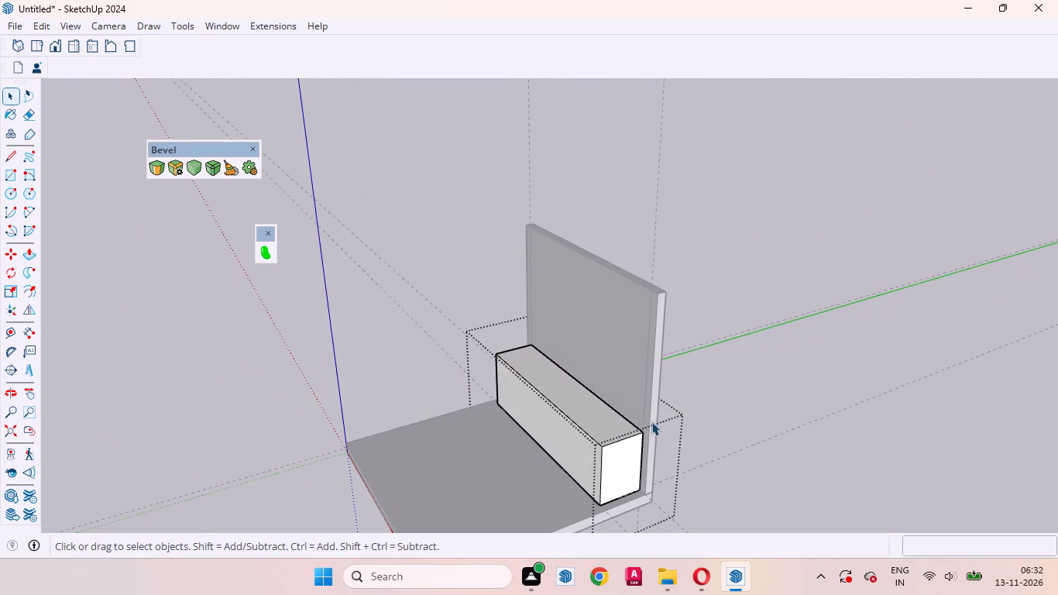
click(696, 425)
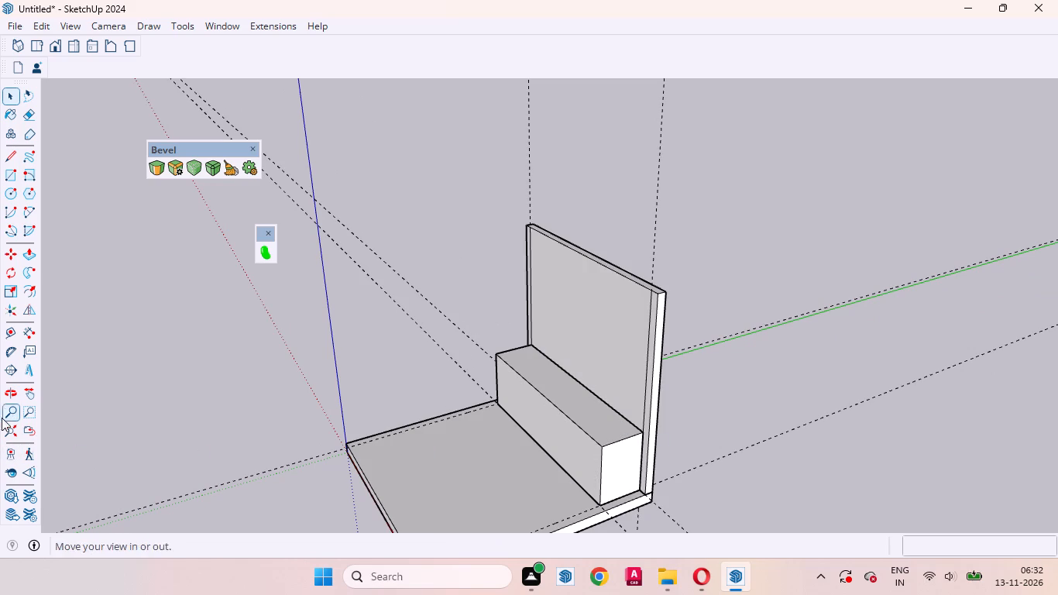
Place a horizontal guide on the wall 24" above the box's top rear edge.
key(t)
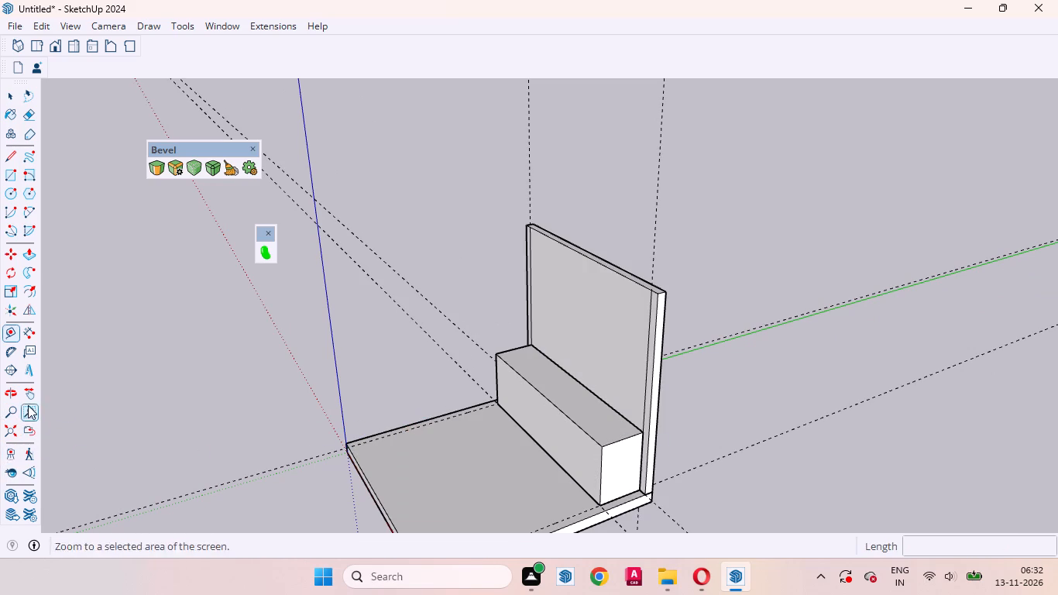
click(593, 394)
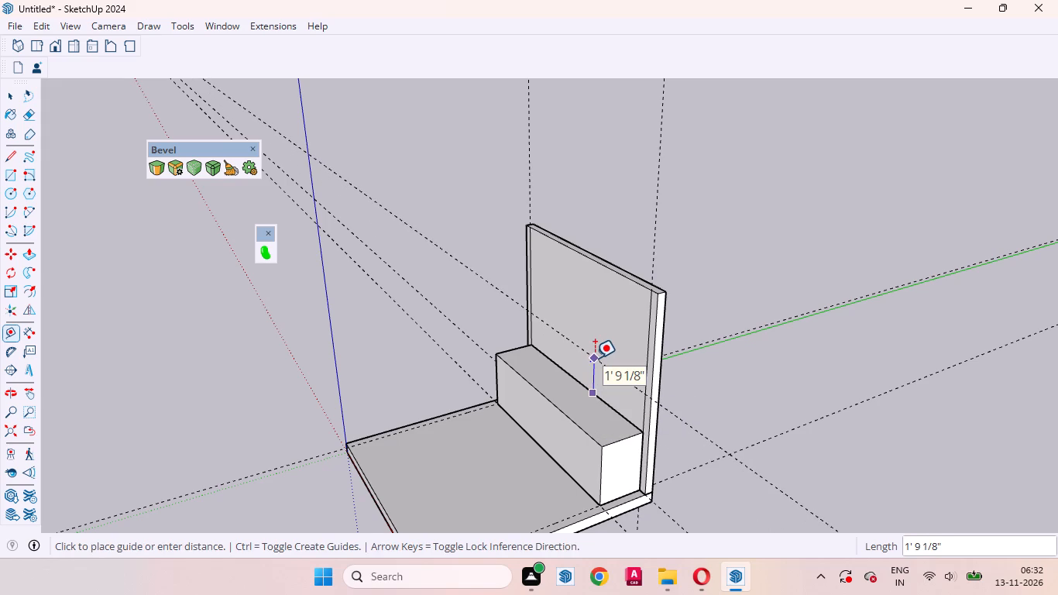
text(24)
key(Return)
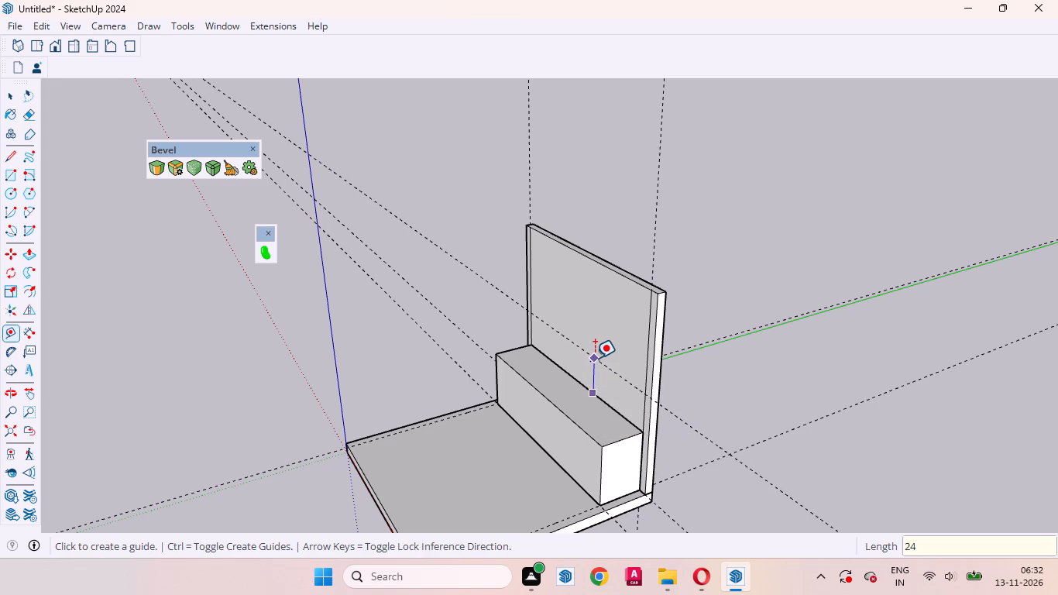
key(space)
Place a vertical guide on the wall 24" inward from the inner rectangle's right-hand edge, as seen facing the wall.
scroll(587, 353, down, 3)
middle_drag(526, 364, 612, 294)
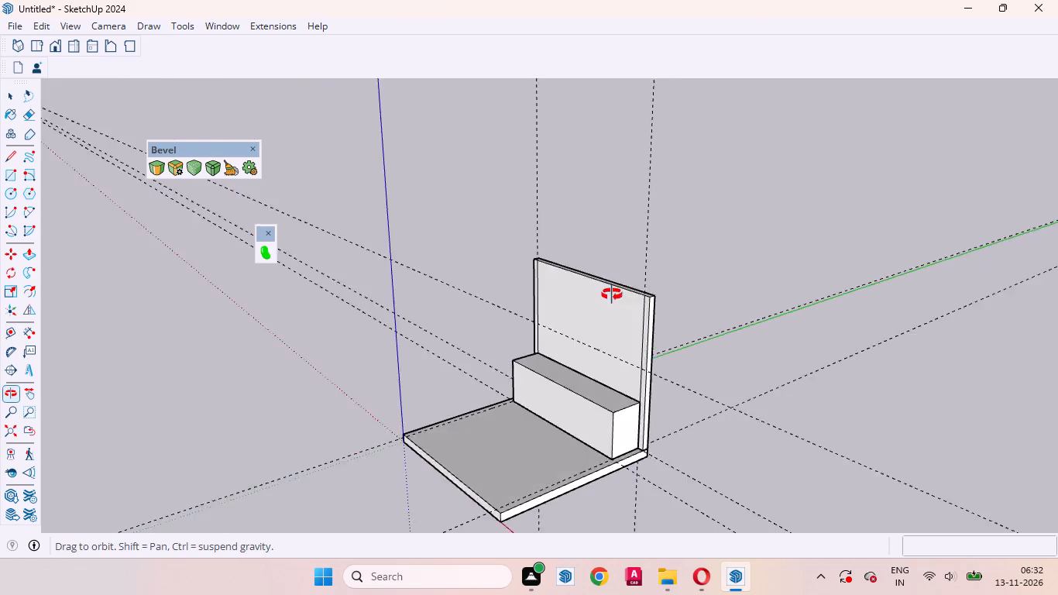
middle_drag(612, 294, 833, 303)
scroll(576, 309, up, 3)
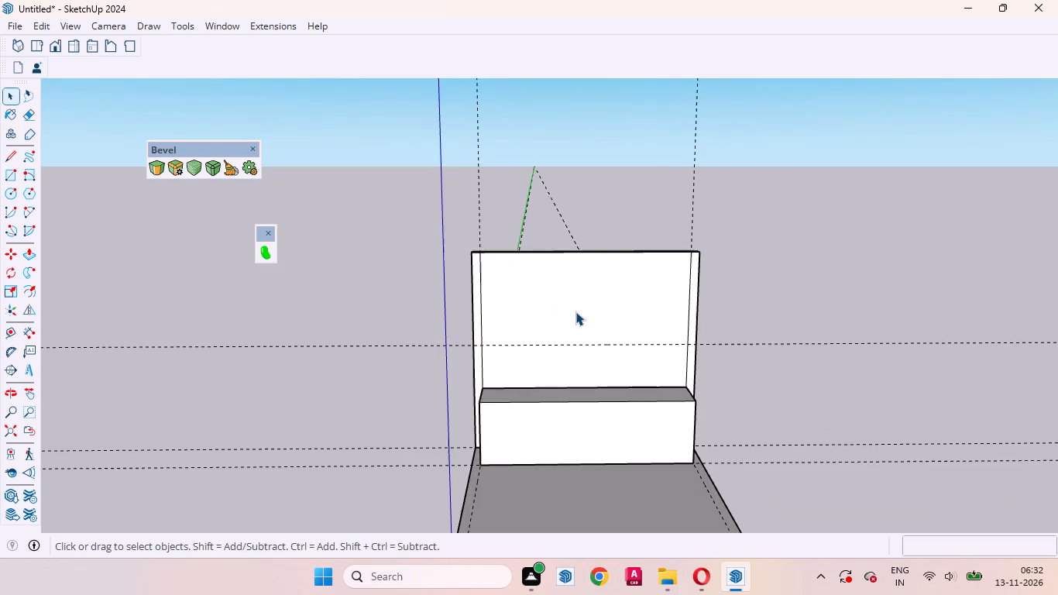
middle_drag(565, 350, 574, 236)
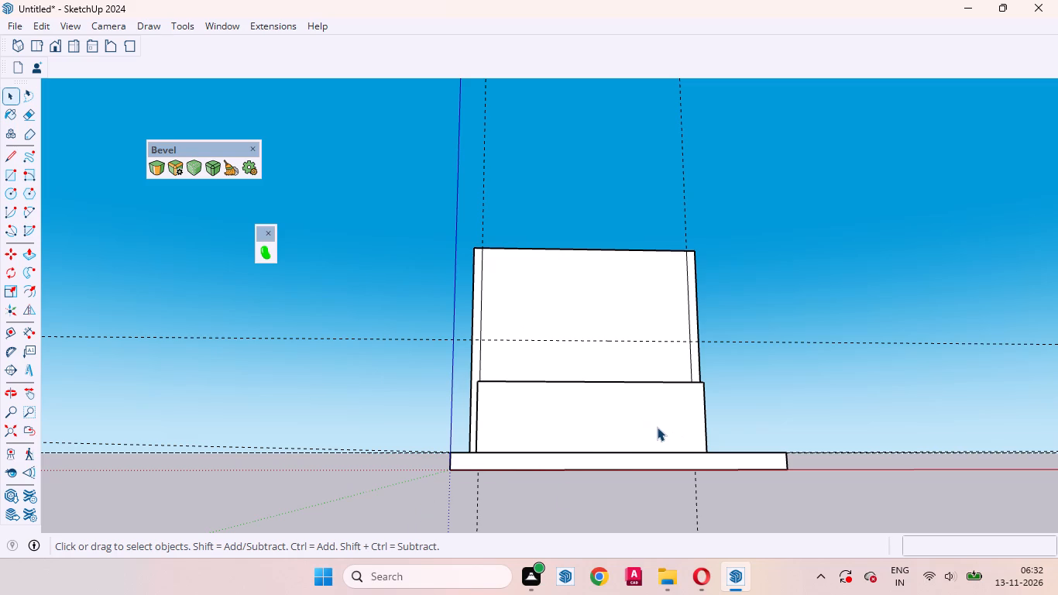
scroll(579, 415, up, 2)
middle_drag(531, 418, 541, 591)
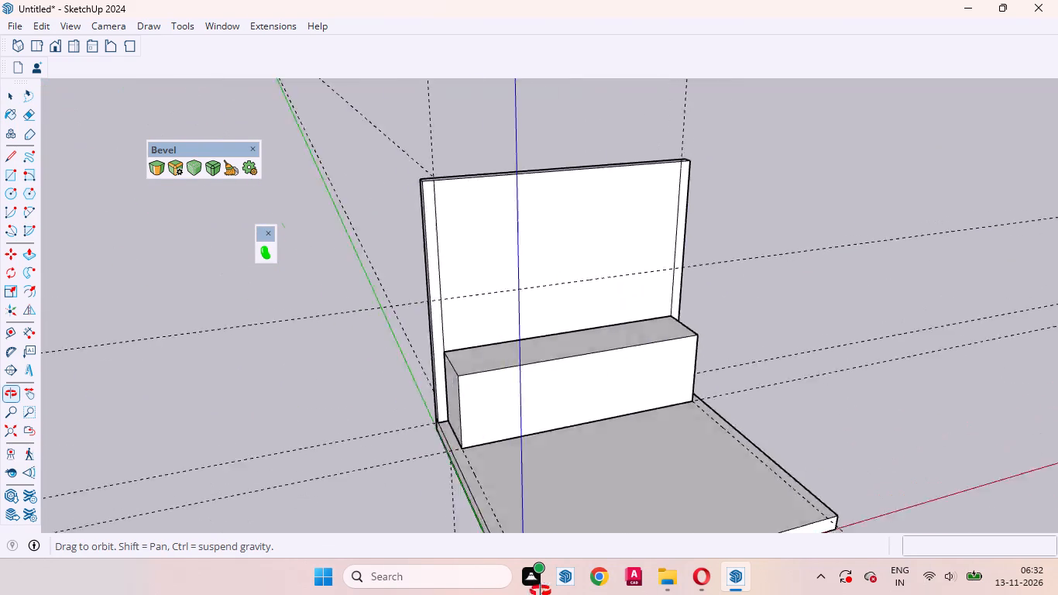
middle_drag(541, 591, 517, 552)
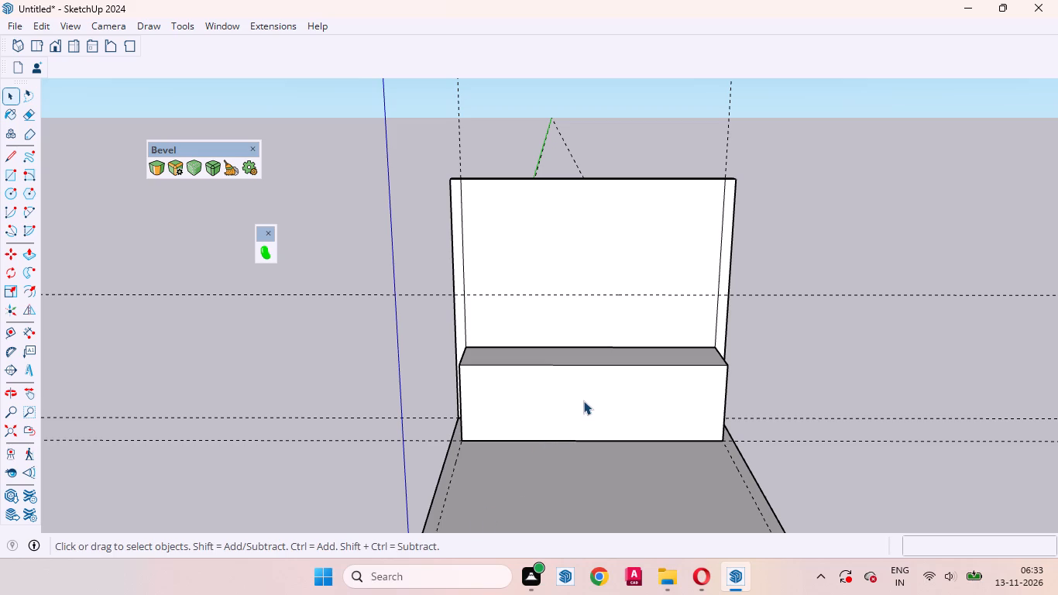
scroll(542, 396, up, 2)
middle_drag(558, 414, 559, 390)
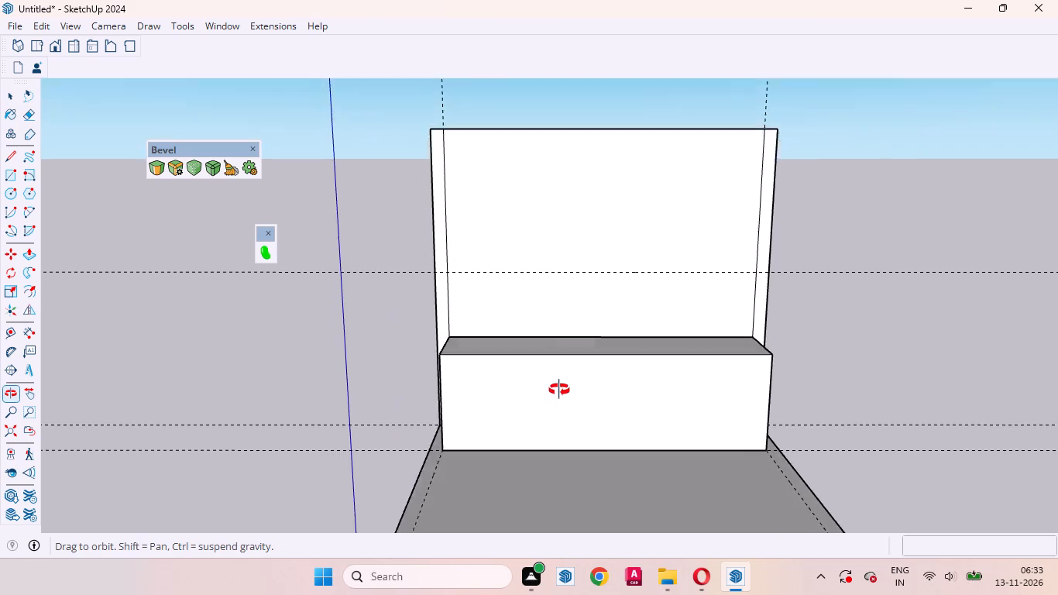
middle_drag(559, 390, 558, 365)
scroll(558, 365, up, 1)
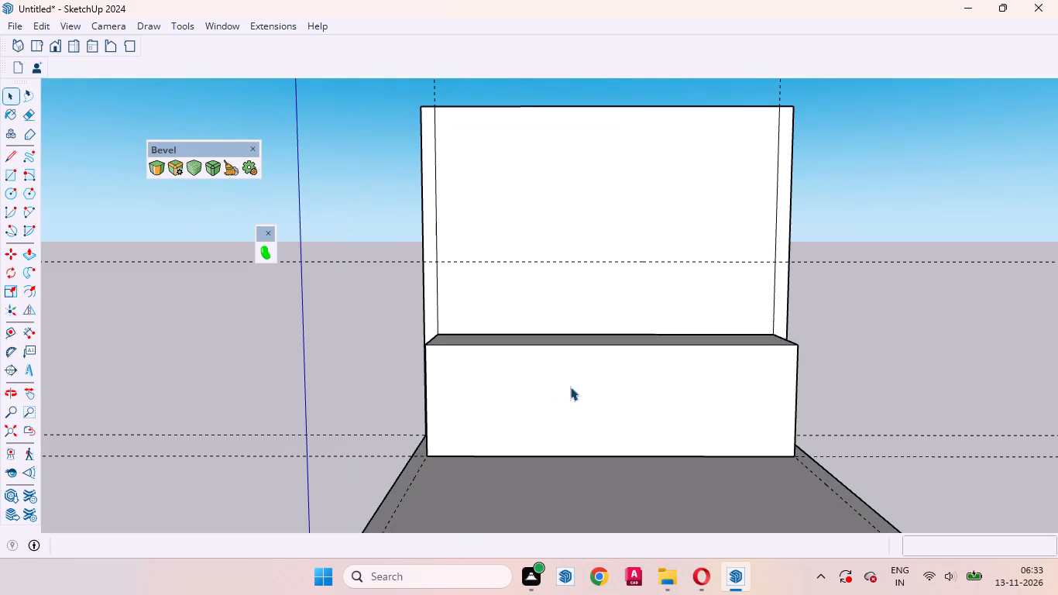
scroll(573, 418, down, 1)
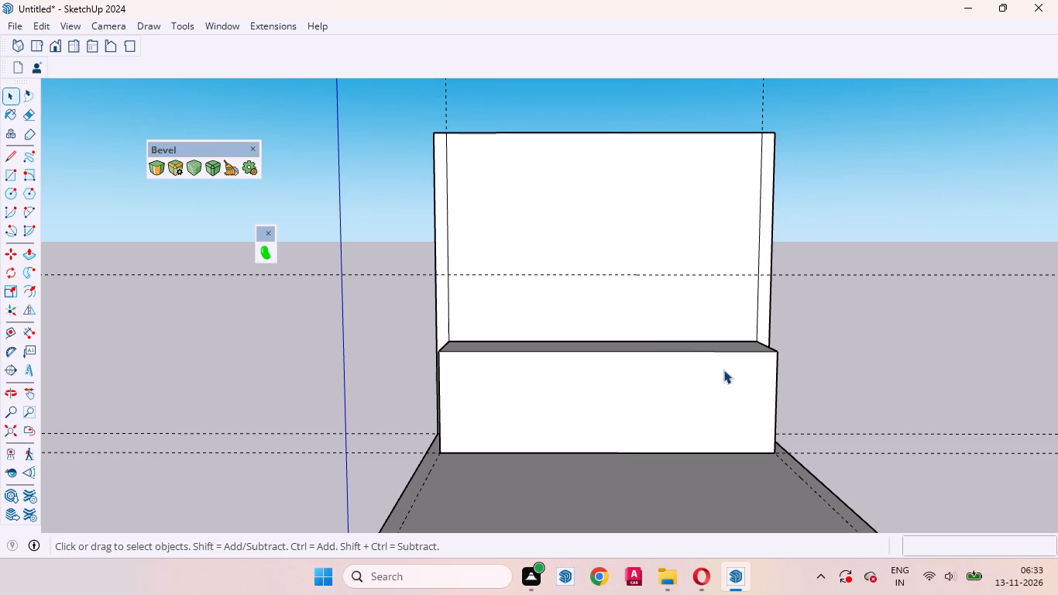
key(t)
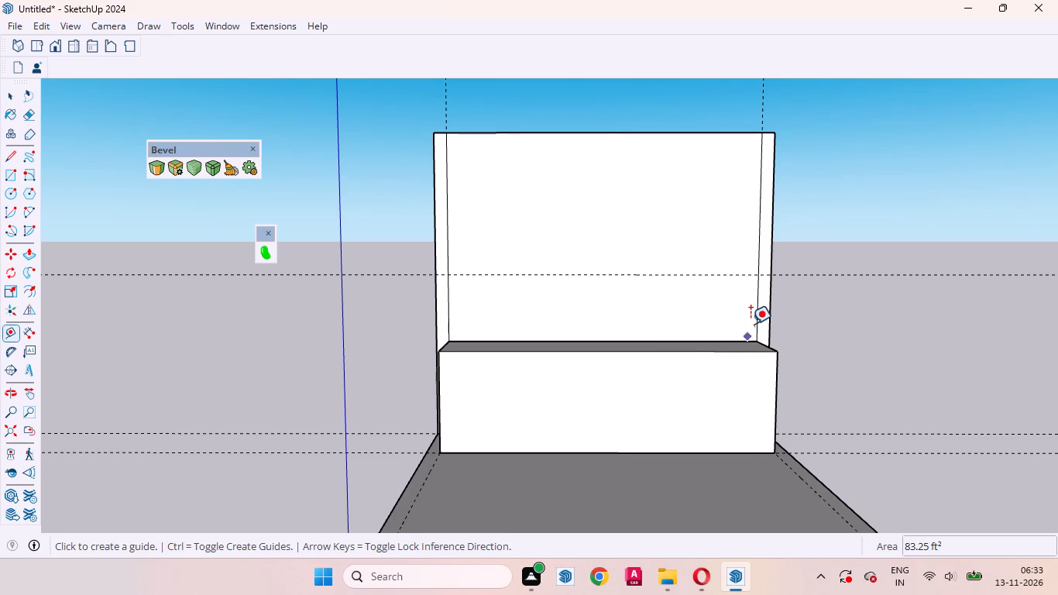
click(755, 298)
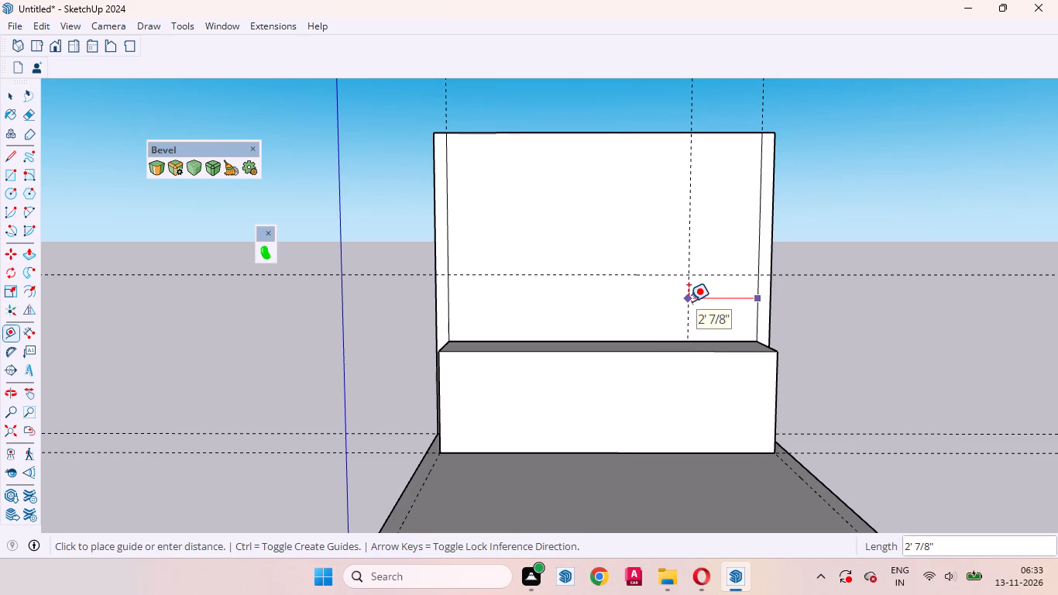
text(24)
key(Return)
key(space)
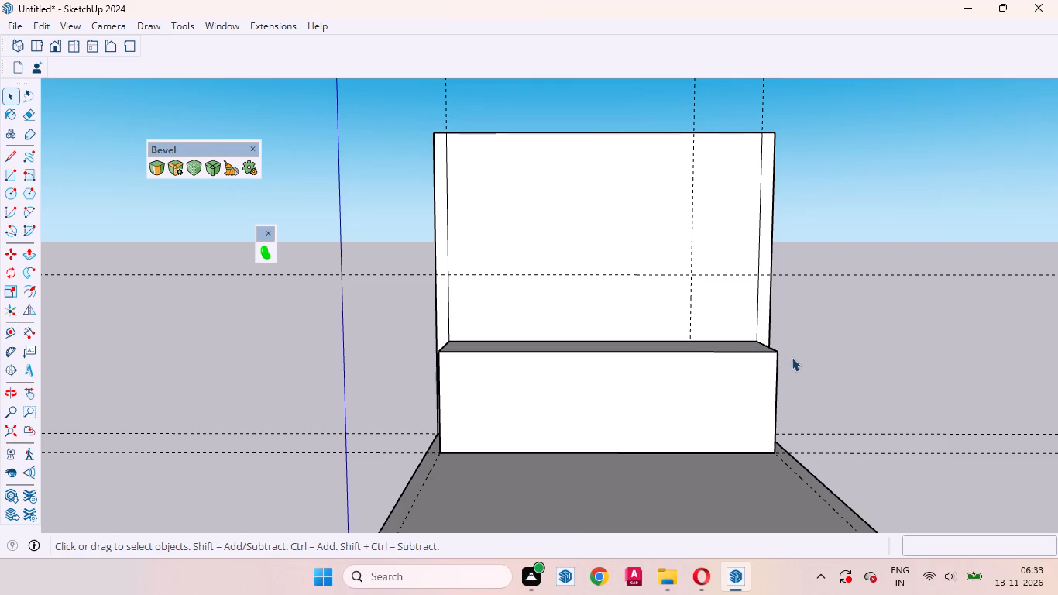
Inside the box group, push the end face nearest the new vertical guide inward 24", and leave the group.
middle_drag(792, 361, 768, 462)
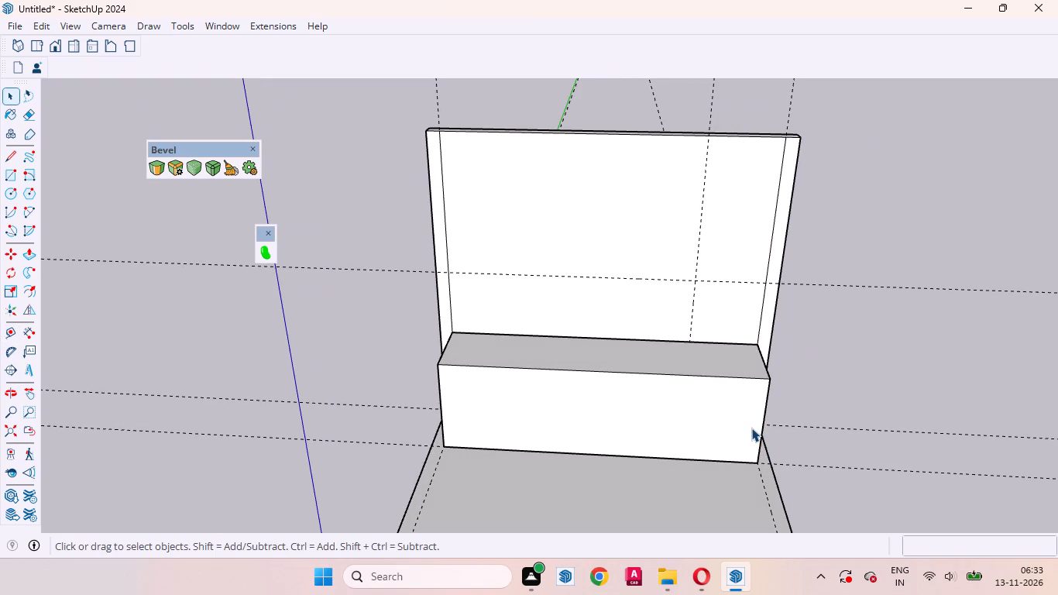
middle_drag(759, 427, 772, 387)
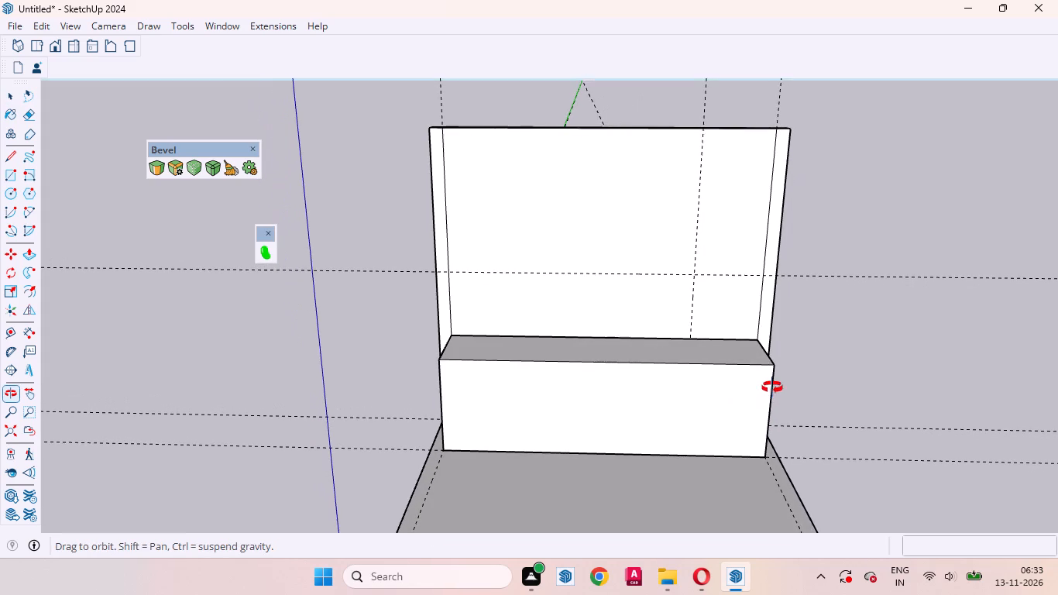
middle_drag(772, 387, 772, 387)
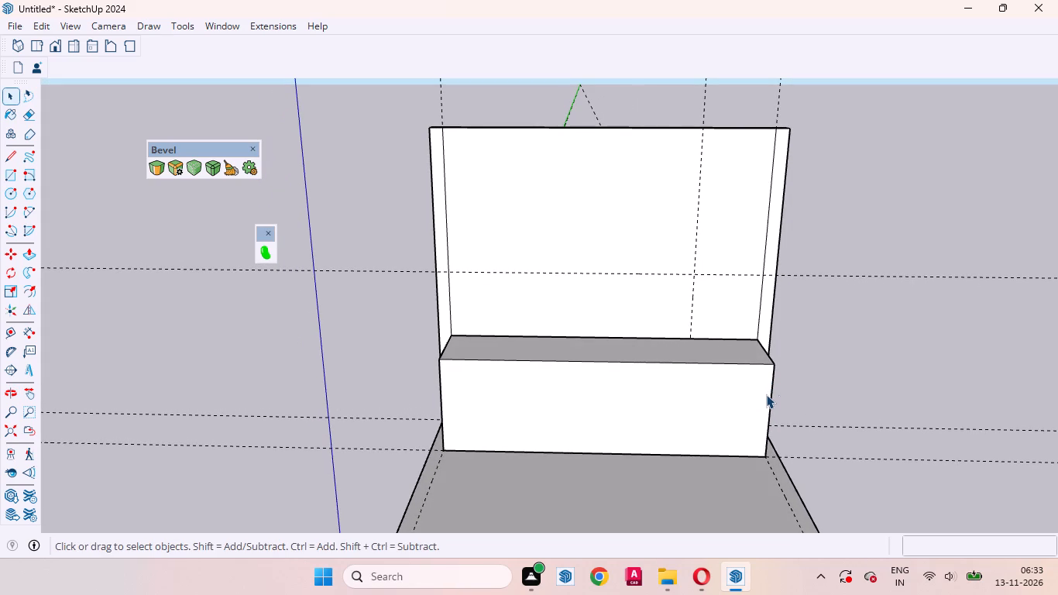
middle_drag(781, 397, 510, 362)
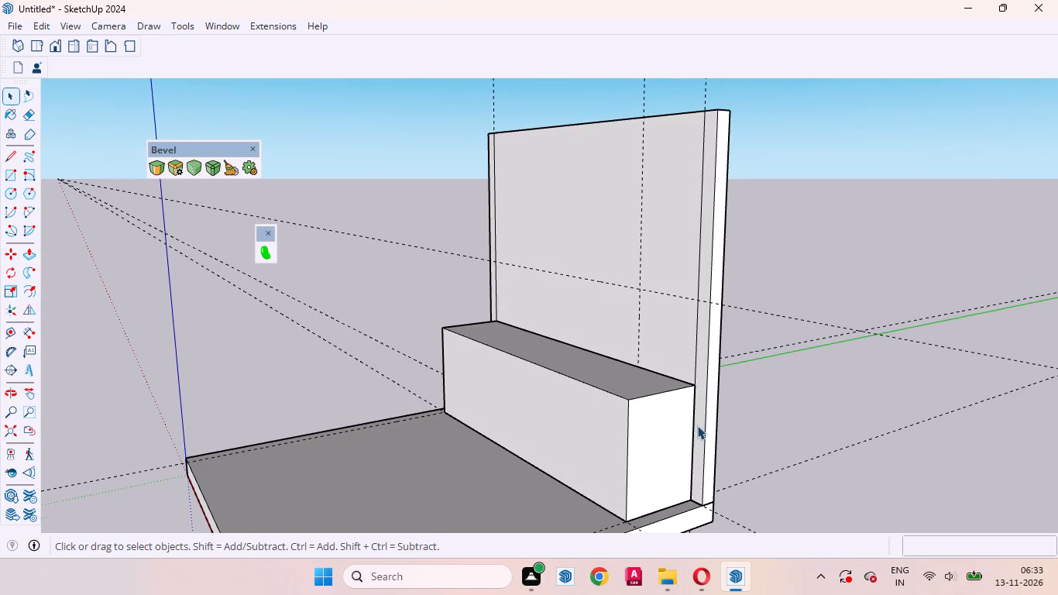
click(664, 430)
double_click(663, 431)
click(659, 433)
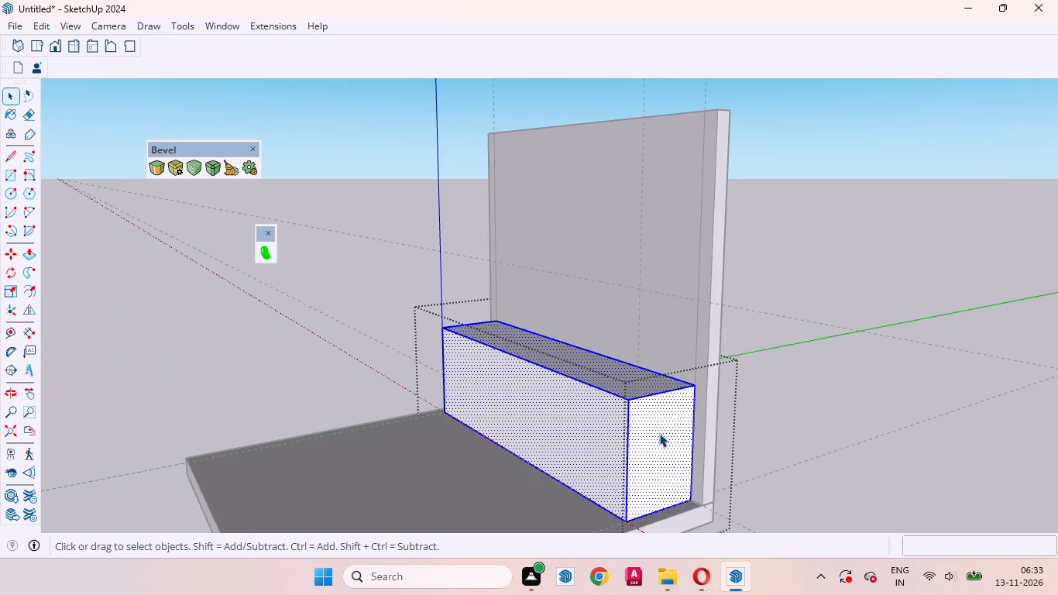
key(p)
click(670, 437)
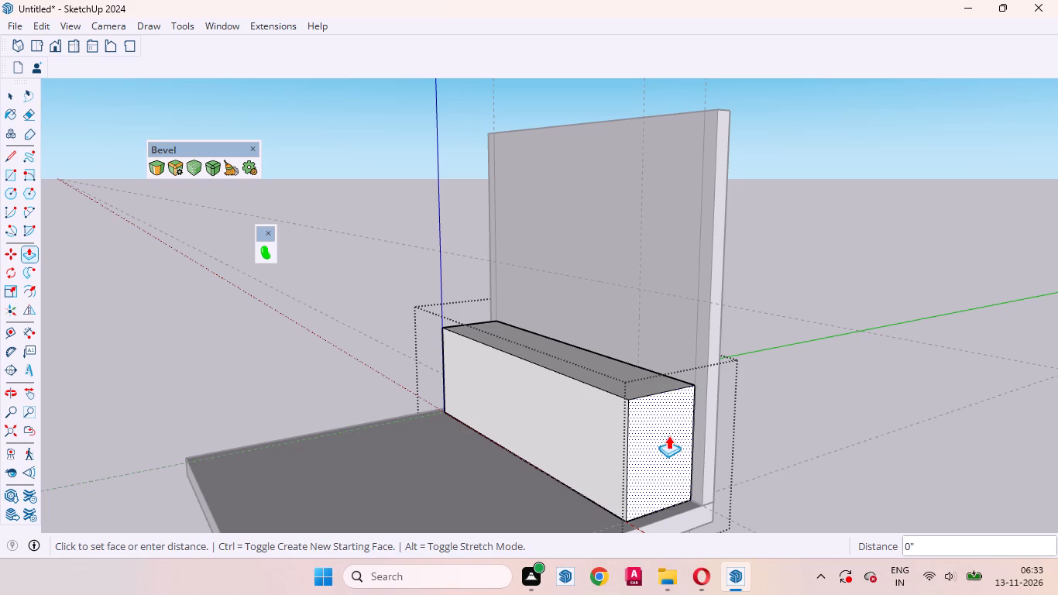
text(24)
key(Return)
key(space)
click(858, 465)
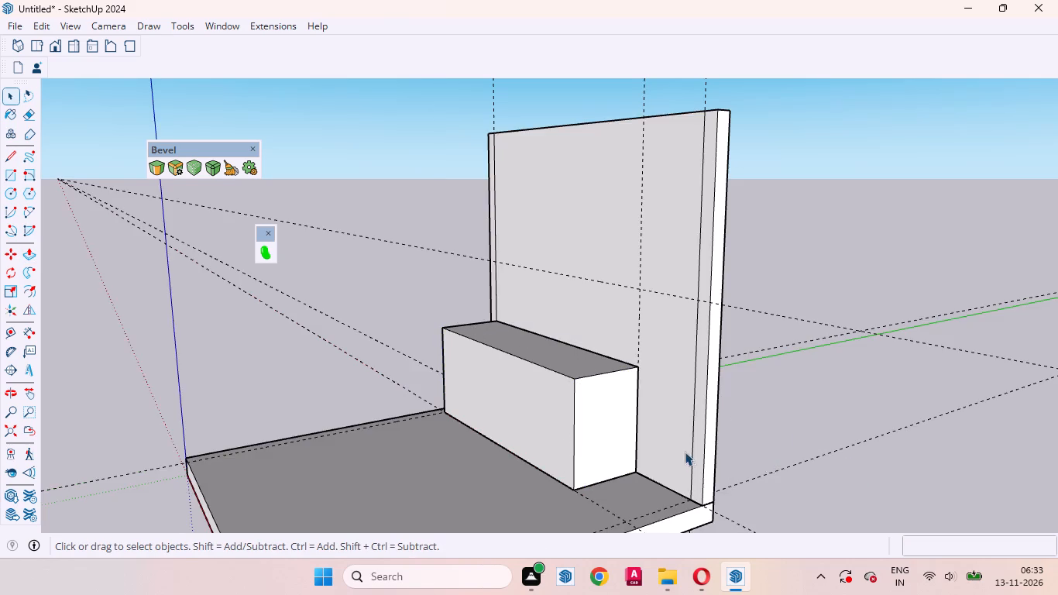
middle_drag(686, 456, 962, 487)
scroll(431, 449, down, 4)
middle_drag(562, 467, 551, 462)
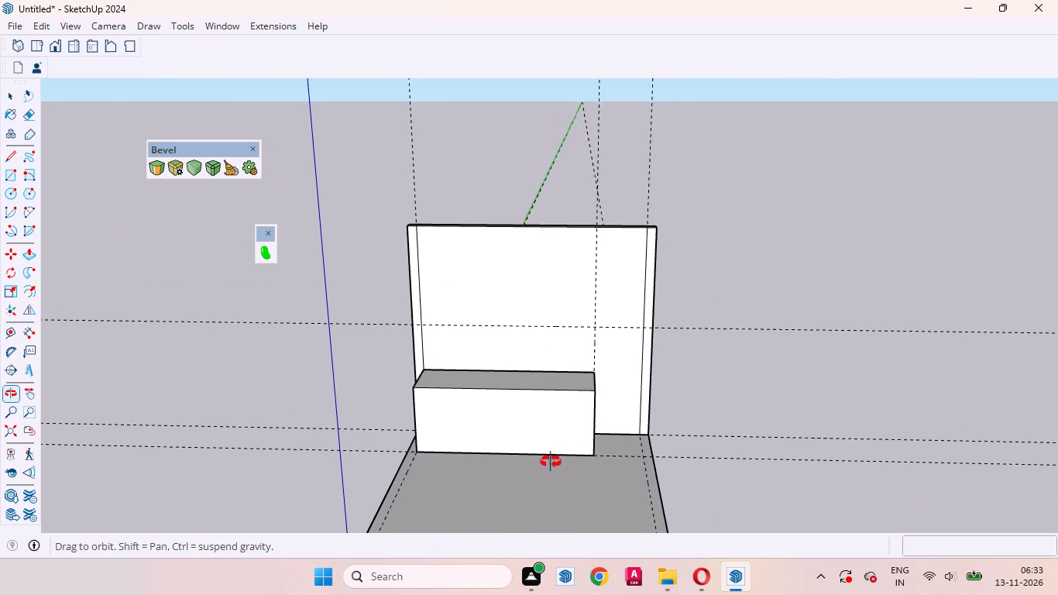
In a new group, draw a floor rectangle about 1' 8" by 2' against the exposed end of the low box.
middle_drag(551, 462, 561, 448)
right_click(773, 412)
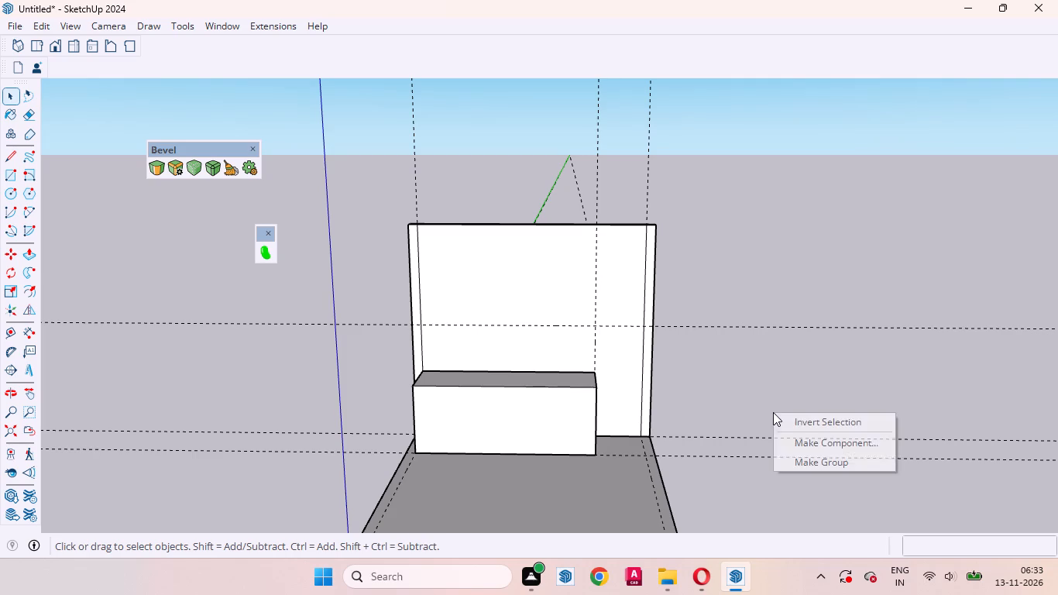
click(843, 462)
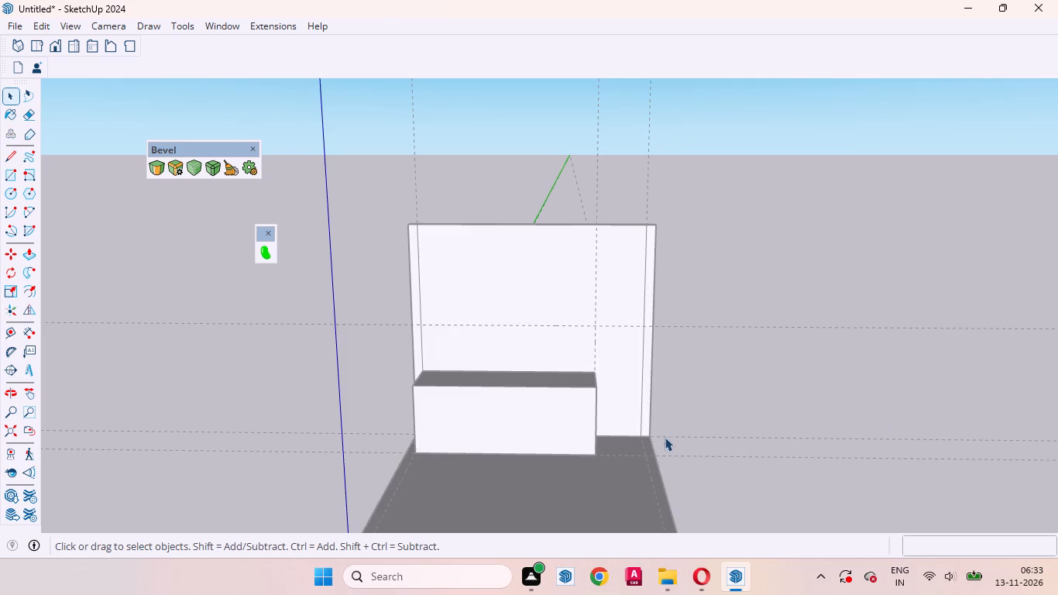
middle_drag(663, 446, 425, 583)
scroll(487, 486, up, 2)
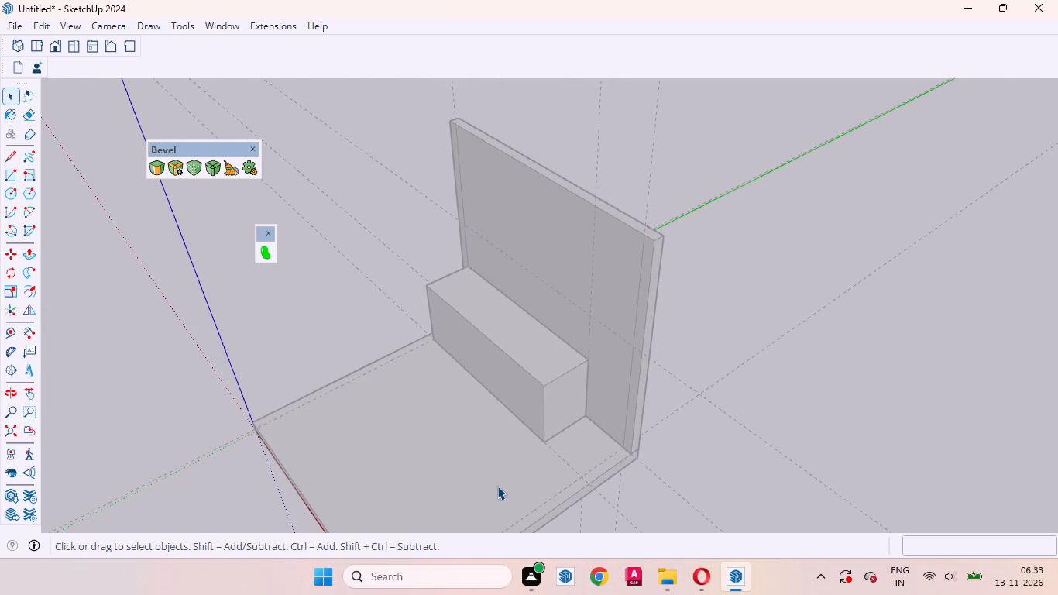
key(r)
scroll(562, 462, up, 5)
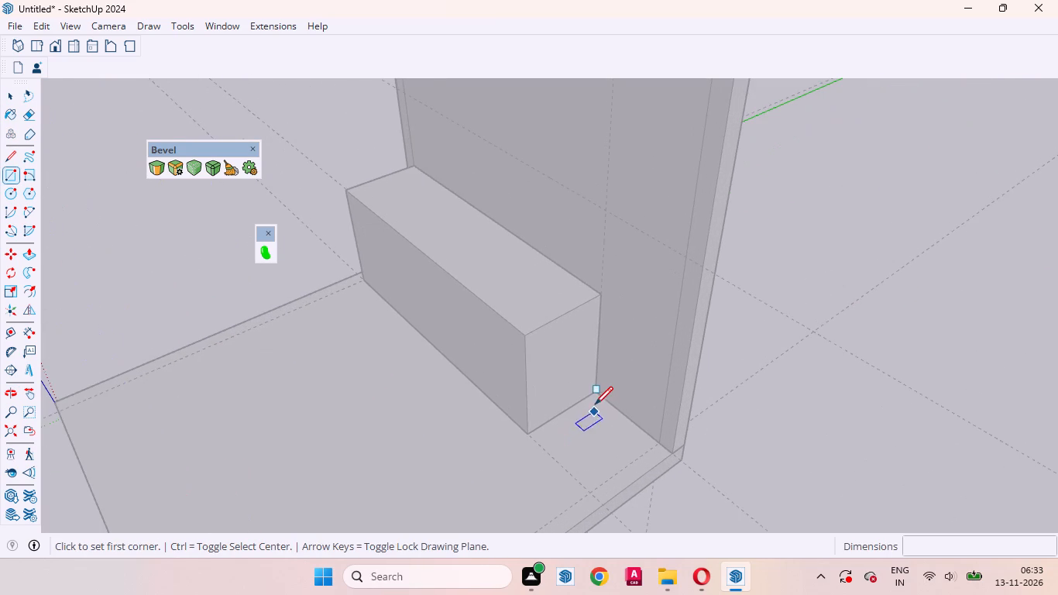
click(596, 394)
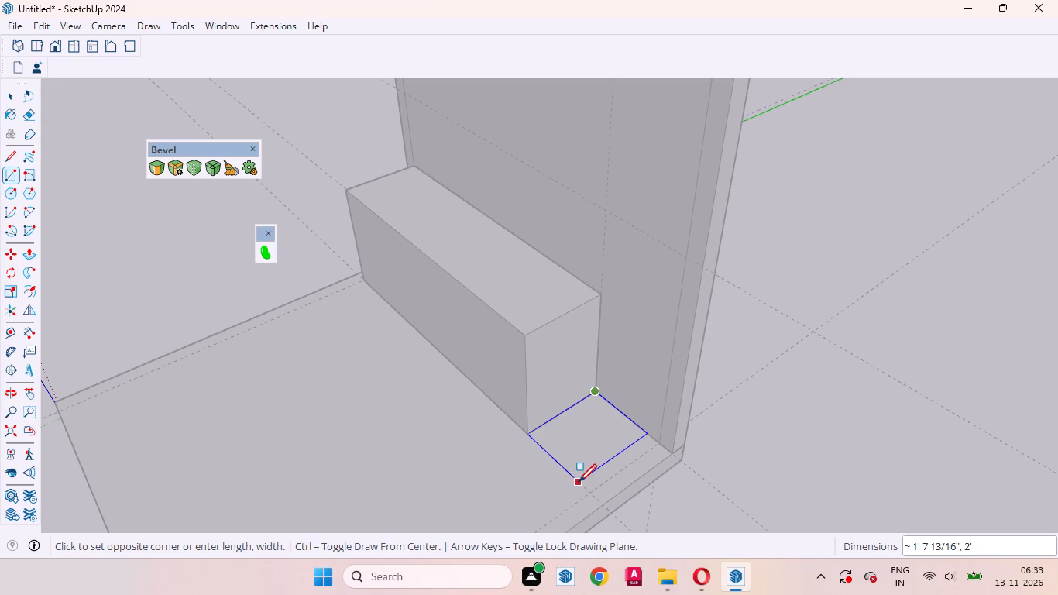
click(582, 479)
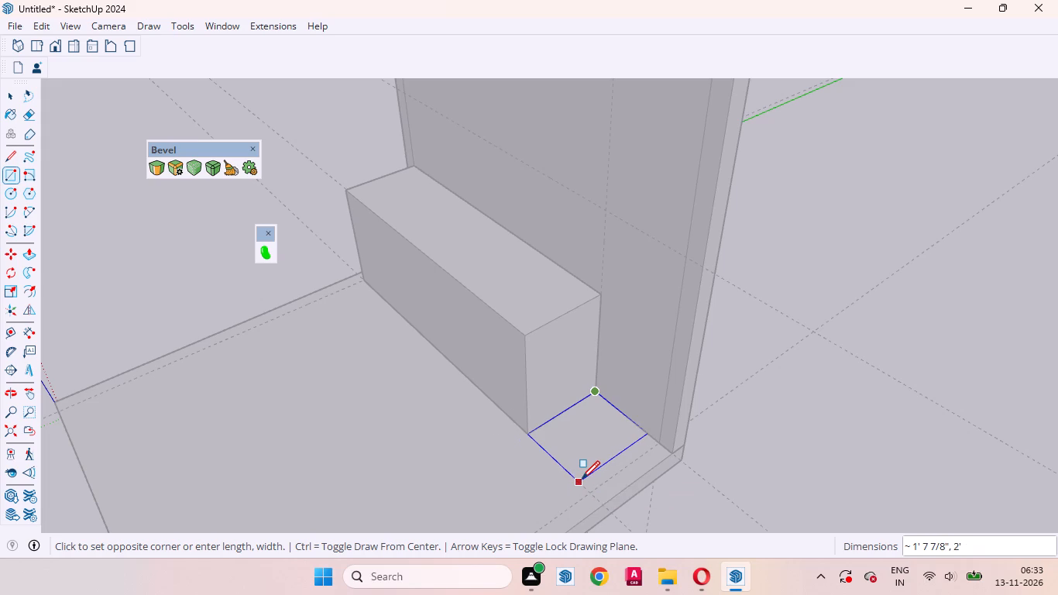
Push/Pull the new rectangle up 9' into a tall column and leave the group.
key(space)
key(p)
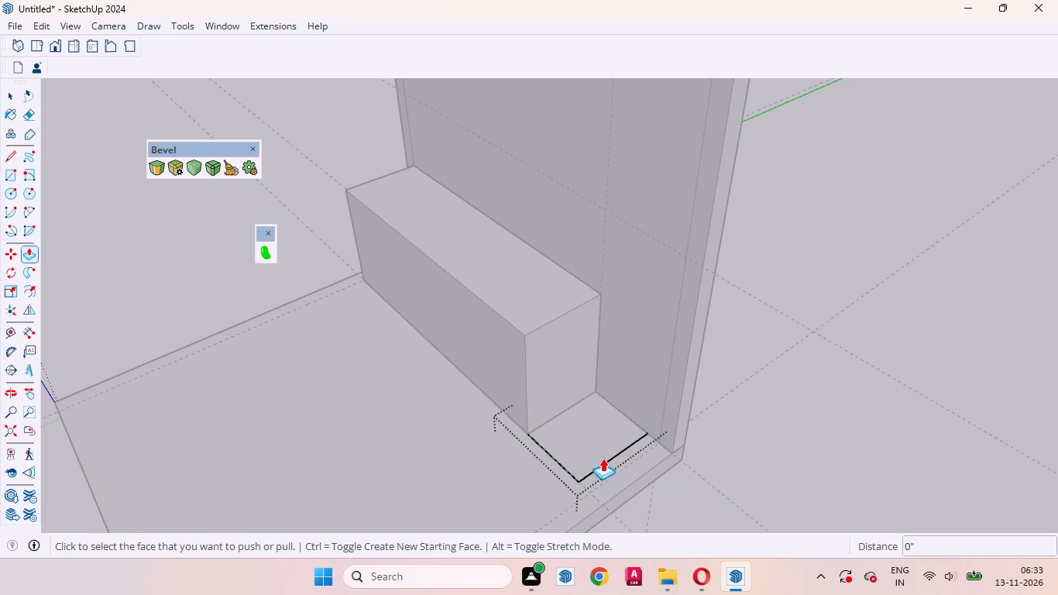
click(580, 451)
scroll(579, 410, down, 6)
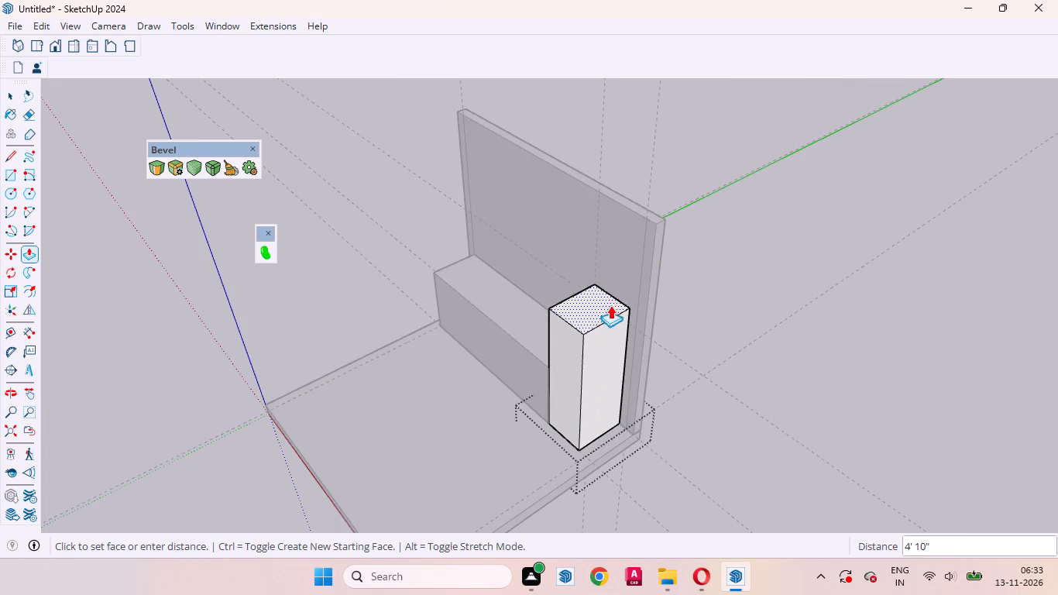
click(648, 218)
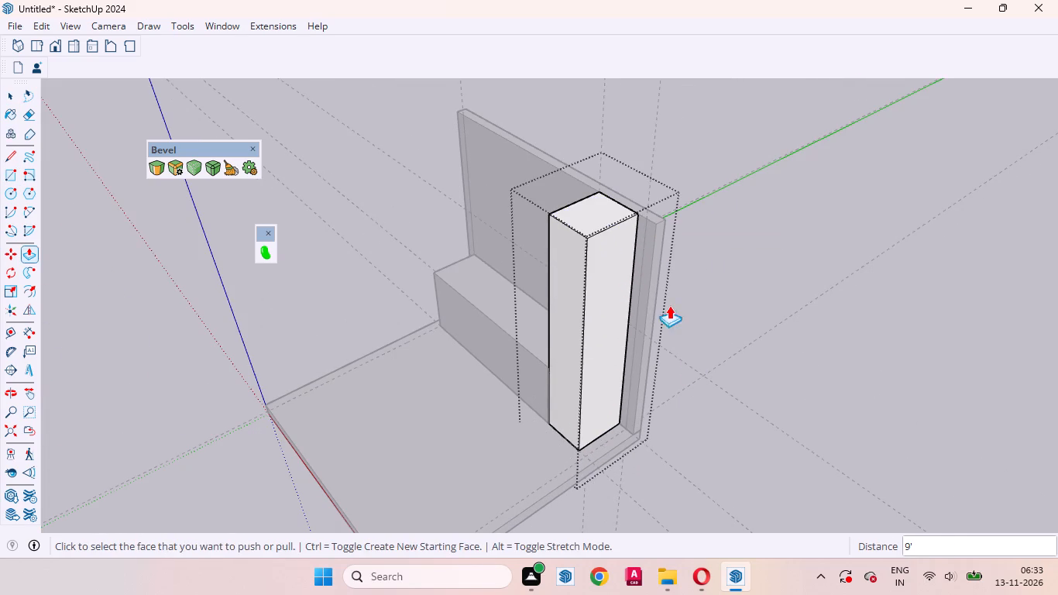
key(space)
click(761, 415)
Measure the length of the low box's front top edge.
middle_drag(500, 376, 762, 287)
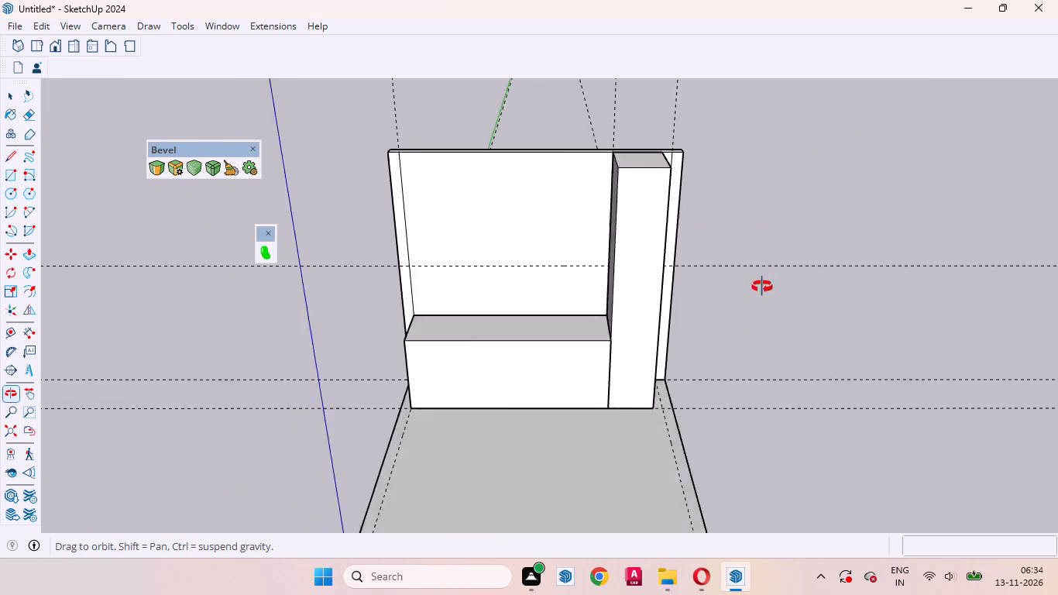
middle_drag(762, 287, 757, 260)
middle_drag(747, 249, 733, 194)
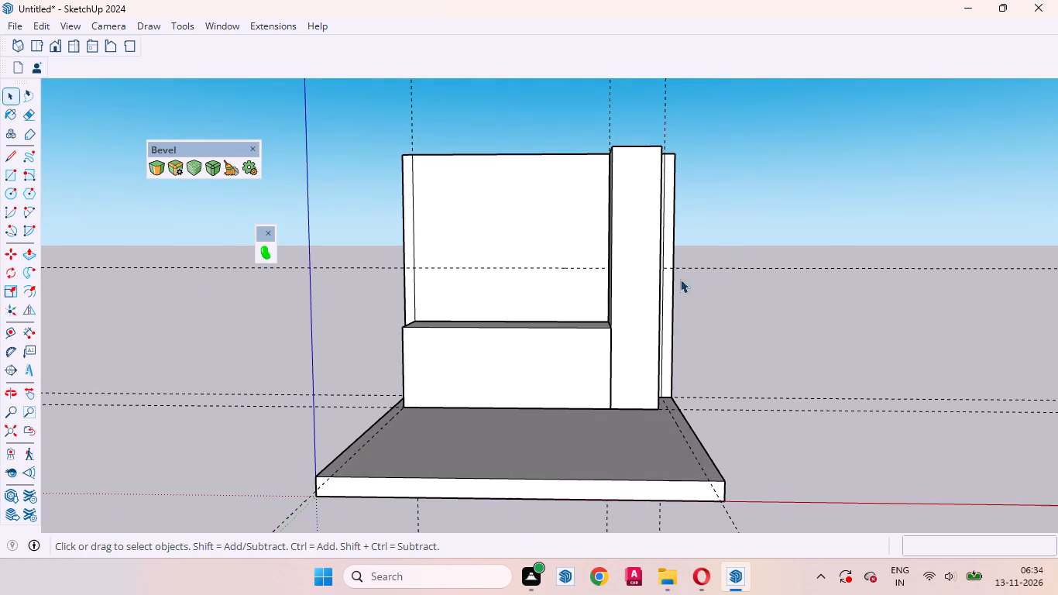
scroll(664, 277, up, 3)
middle_drag(661, 280, 706, 317)
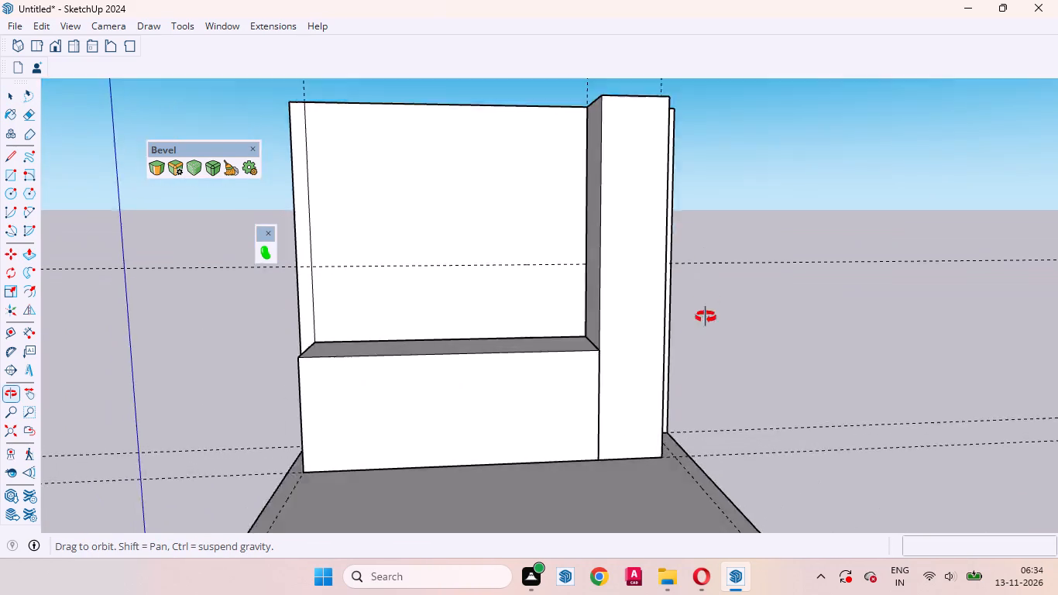
middle_drag(706, 317, 779, 339)
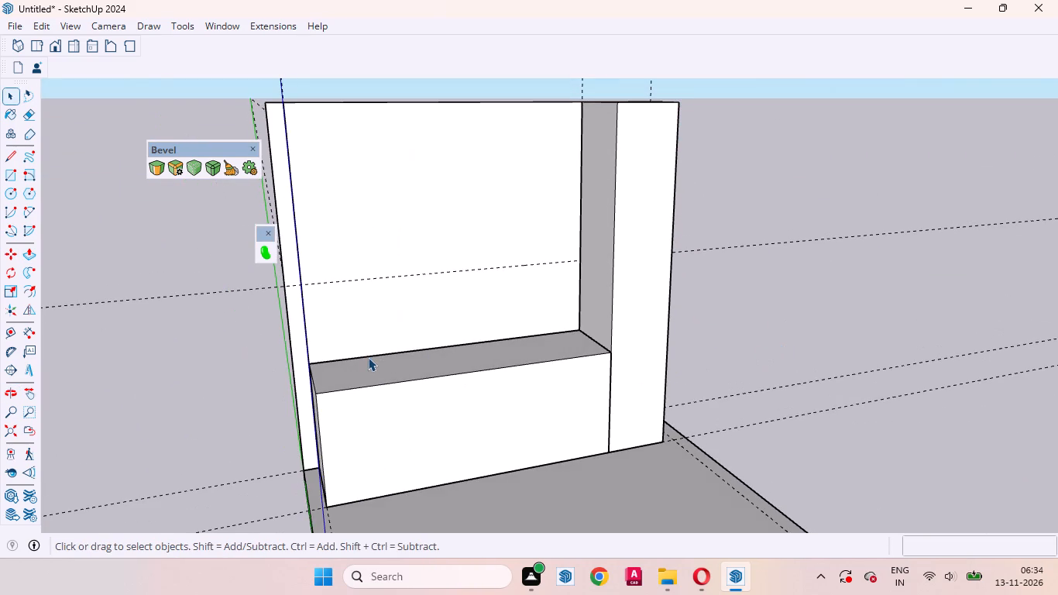
key(d)
click(318, 394)
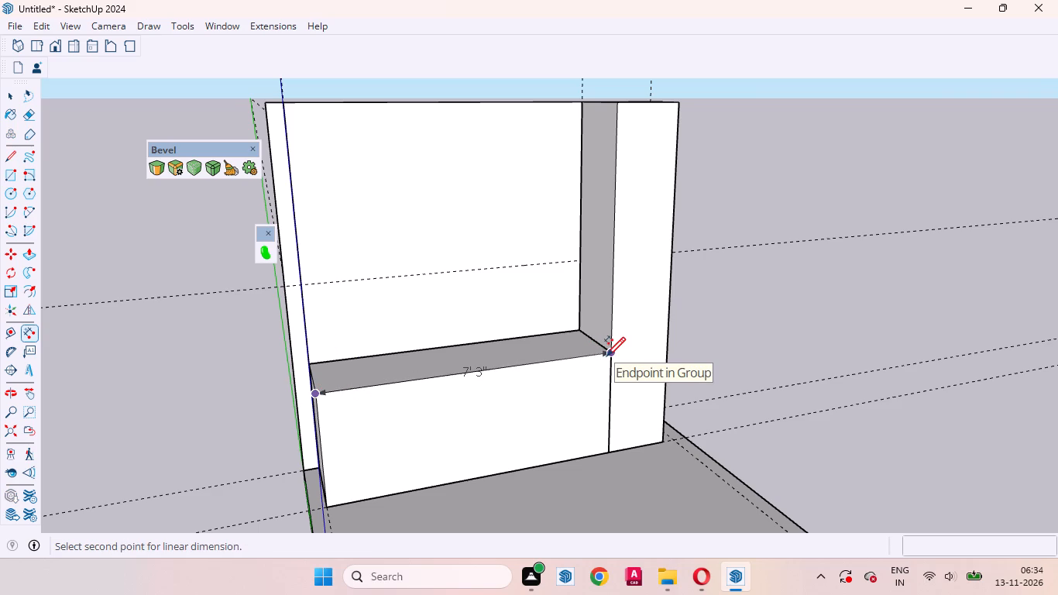
key(space)
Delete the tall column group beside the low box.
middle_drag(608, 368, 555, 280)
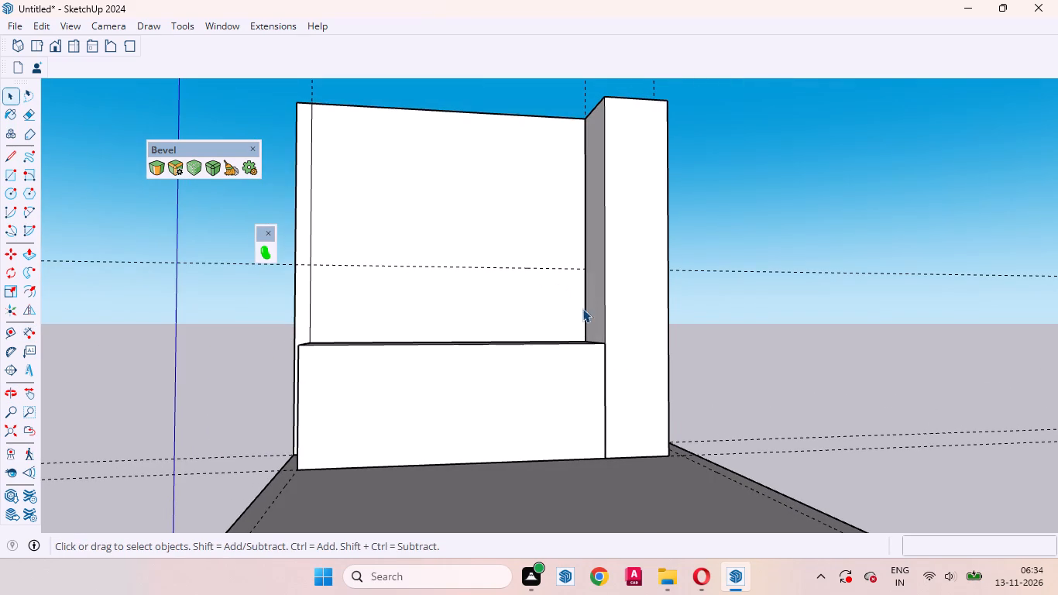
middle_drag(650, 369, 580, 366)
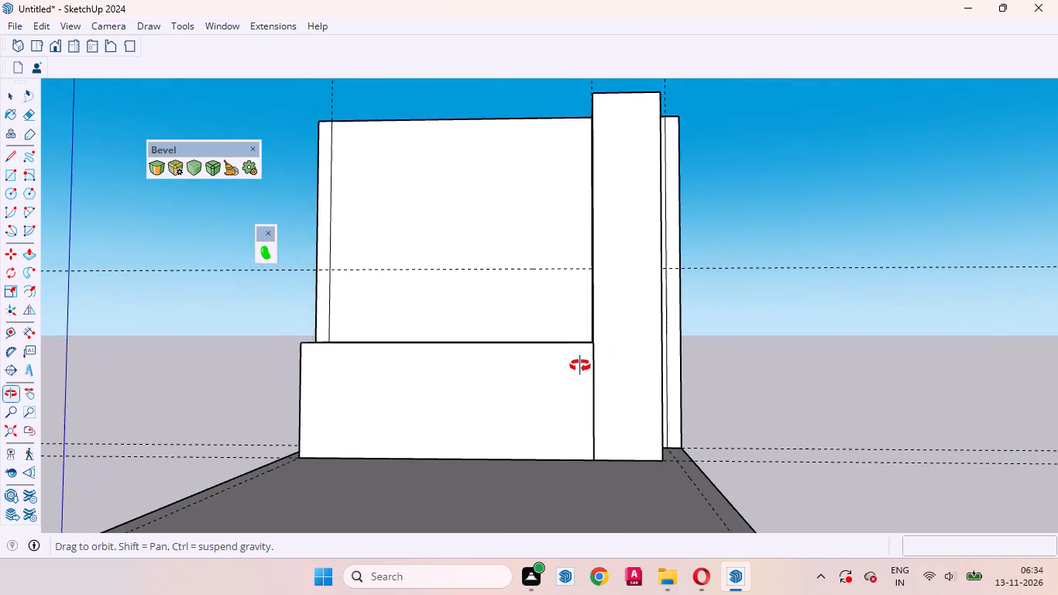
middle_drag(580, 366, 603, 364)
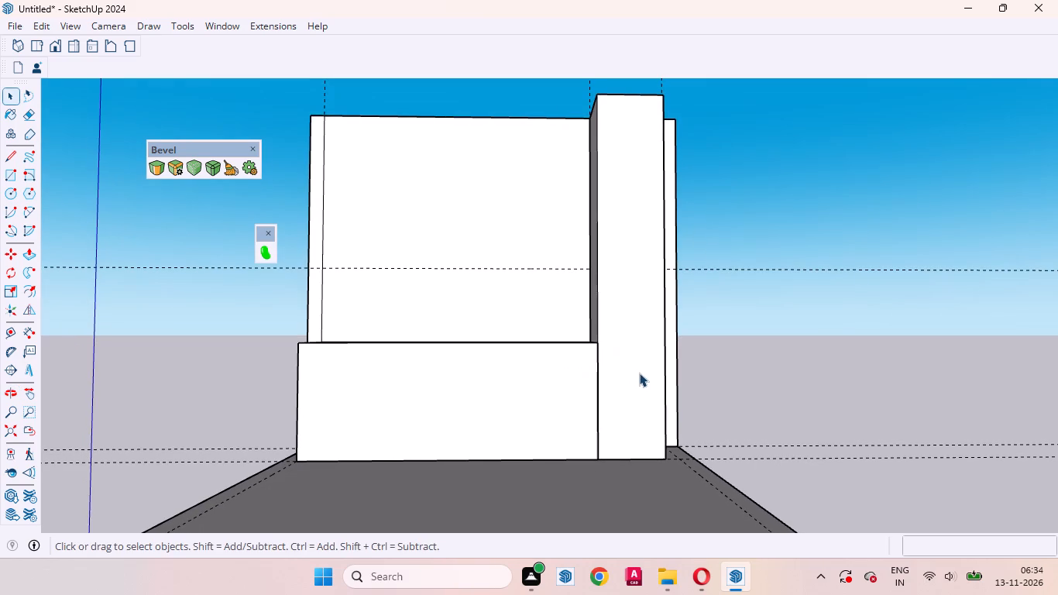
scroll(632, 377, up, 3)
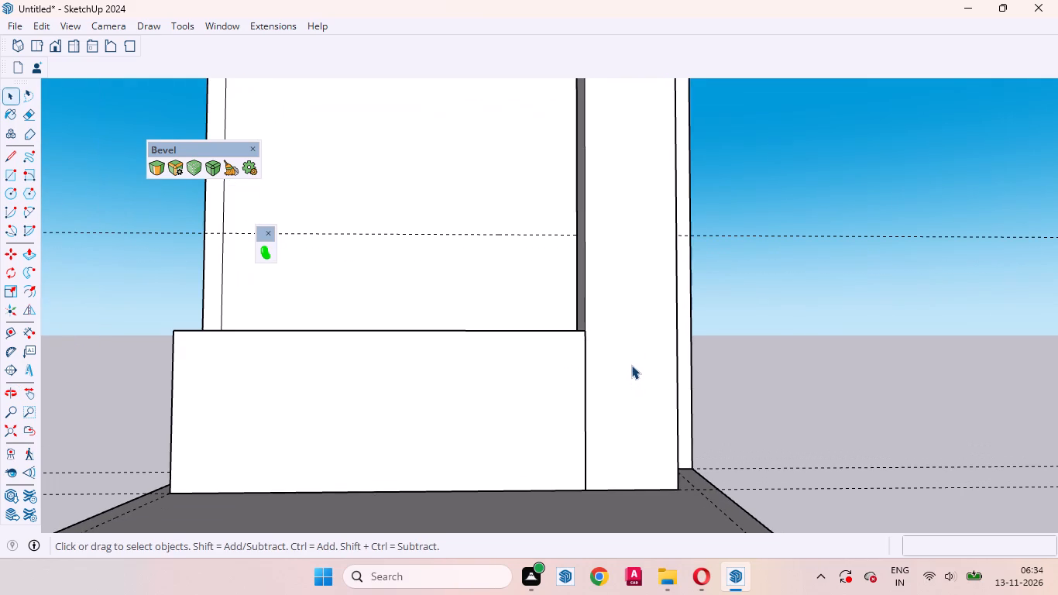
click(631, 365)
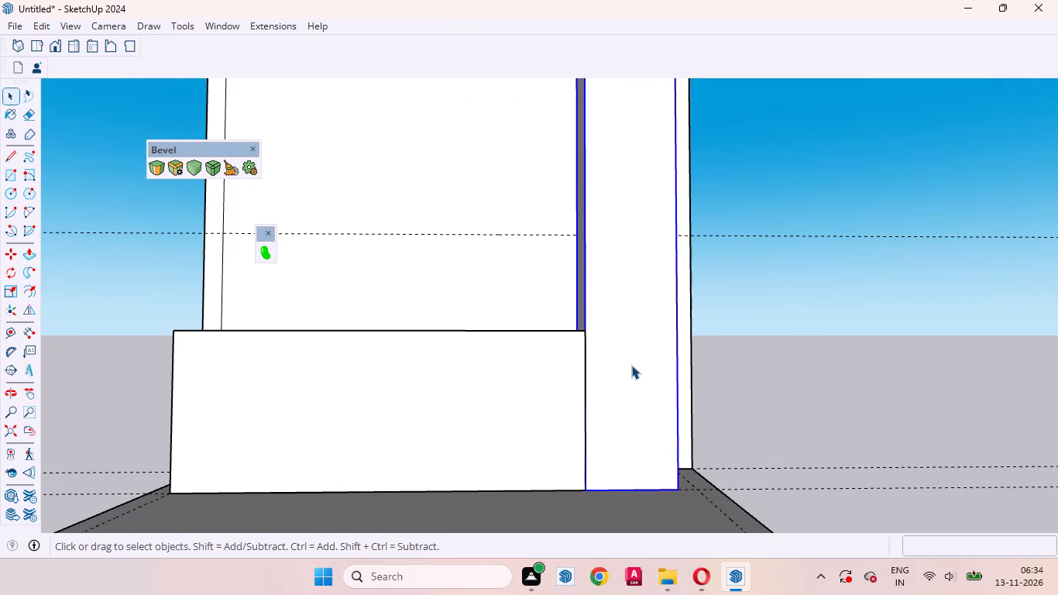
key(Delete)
Inside the box group, extend the exposed end face outward 1' 6" as a separate section with a new starting face.
middle_drag(589, 476, 339, 594)
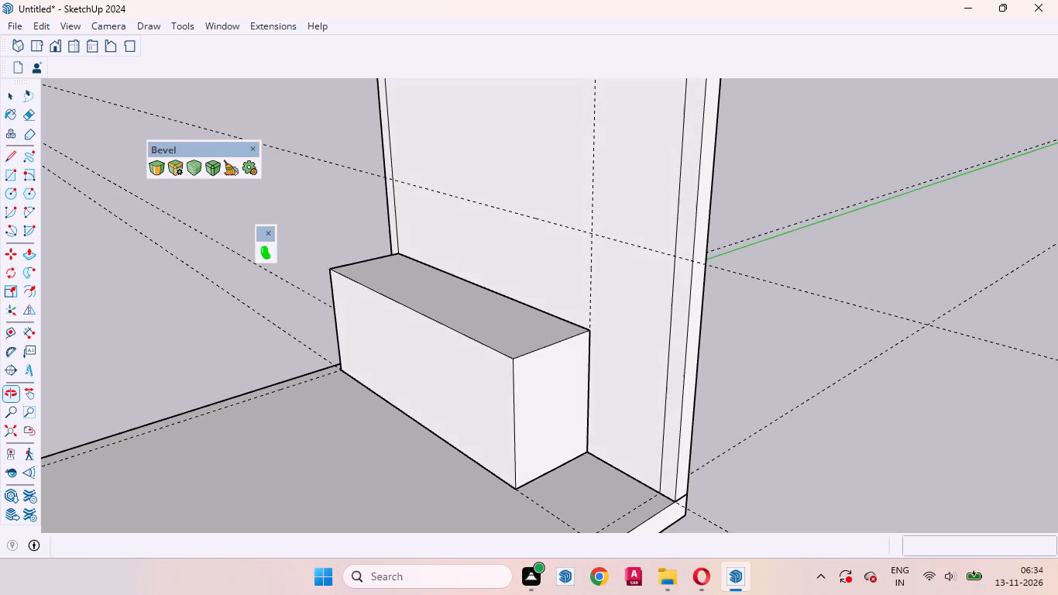
triple_click(547, 380)
click(550, 394)
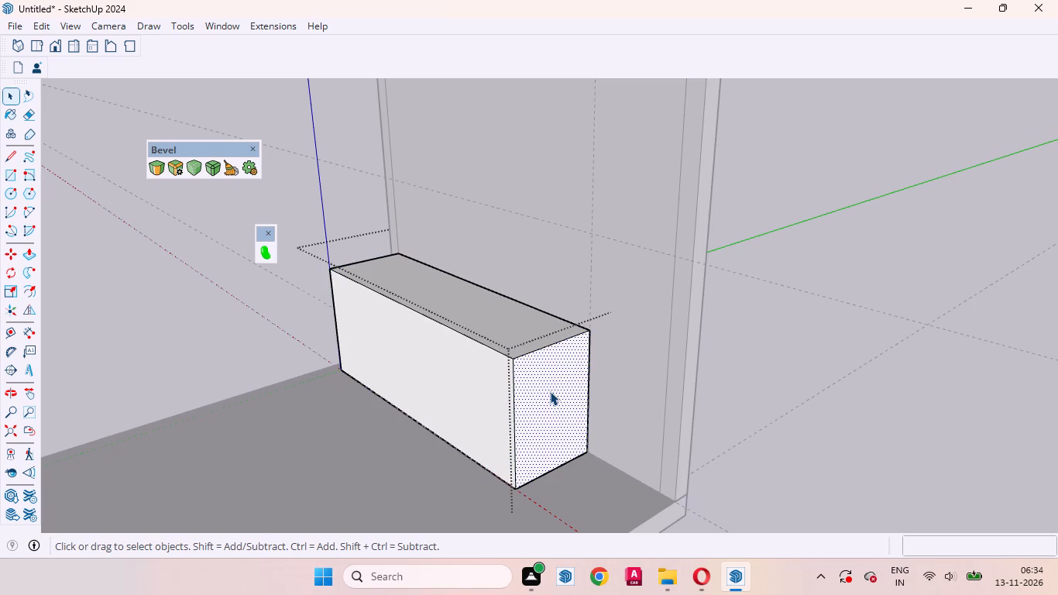
key(p)
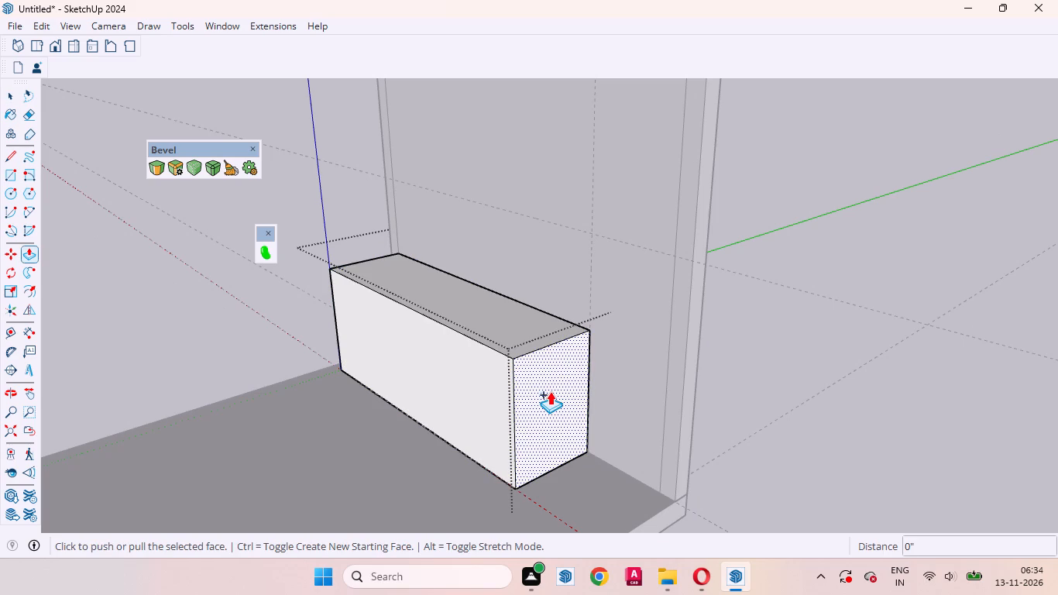
text(1')
key(6)
key(Return)
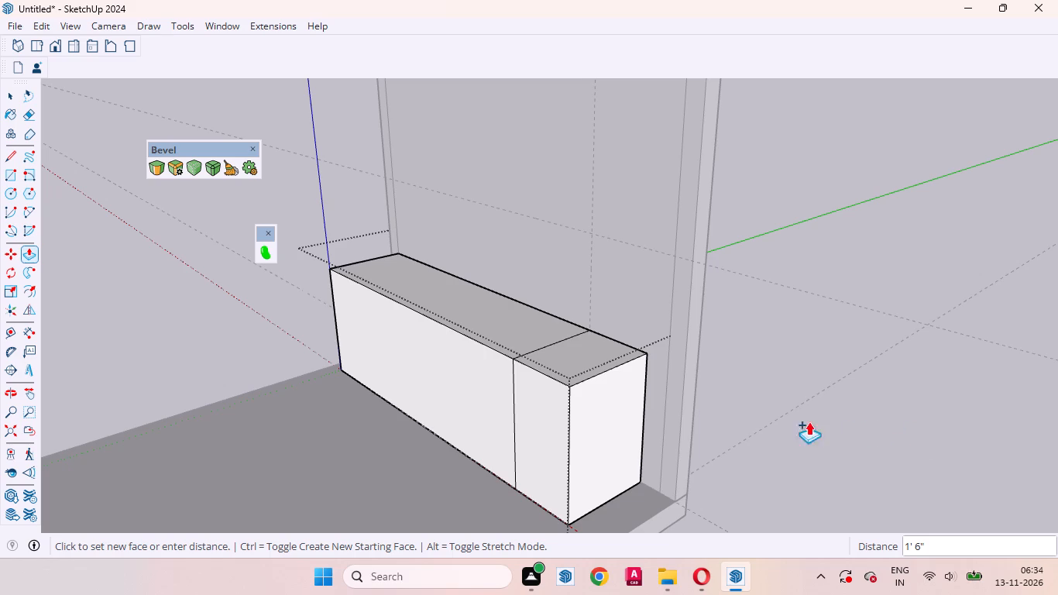
Push/Pull the top face of the new end section up 6' 2" to match the wall's height.
middle_drag(812, 454, 874, 475)
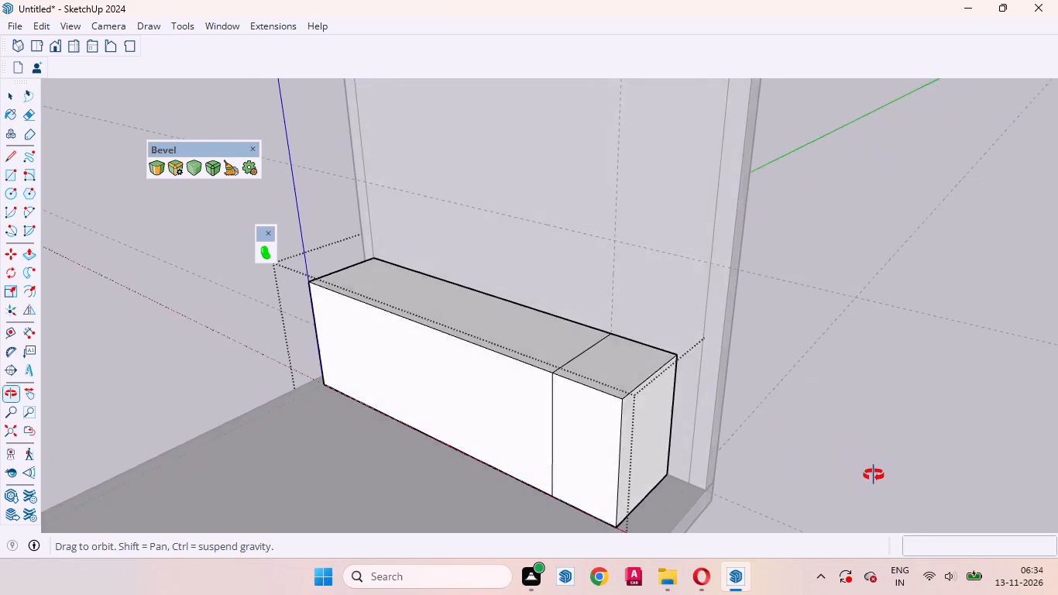
middle_drag(874, 475, 889, 476)
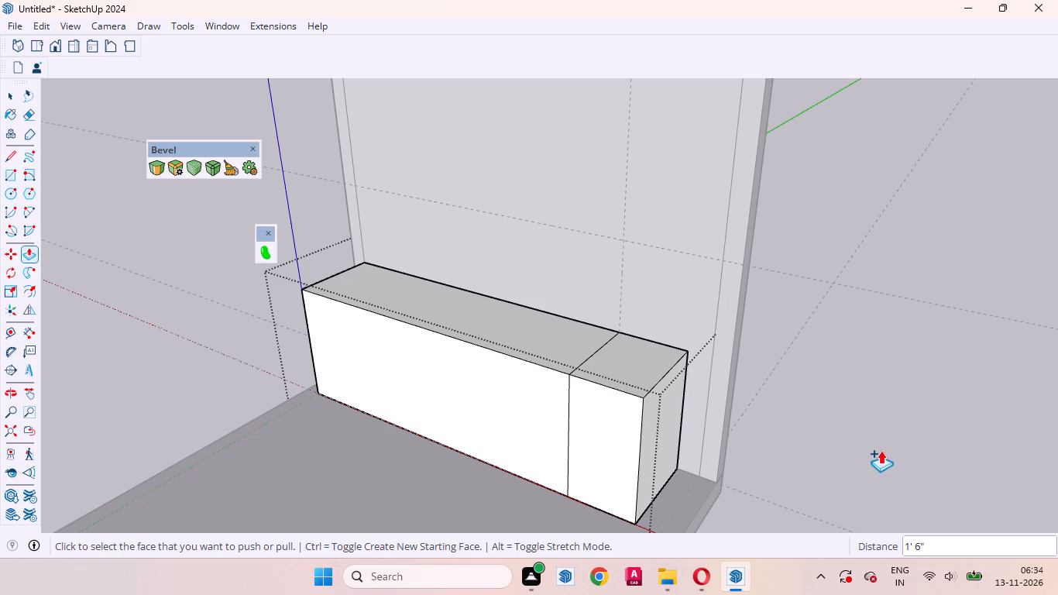
middle_drag(845, 475, 851, 476)
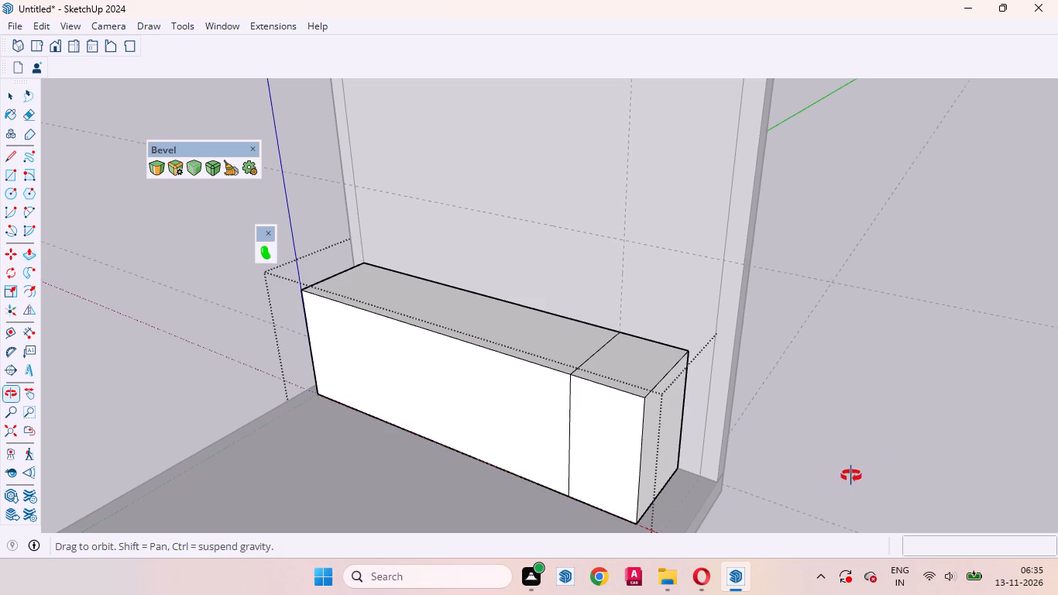
middle_drag(851, 476, 891, 491)
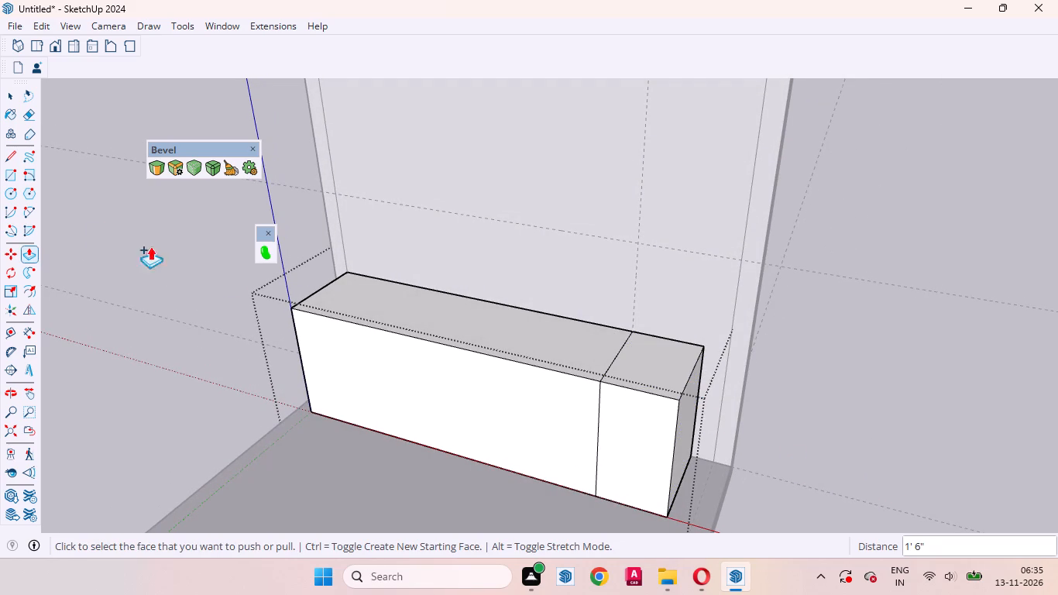
click(30, 256)
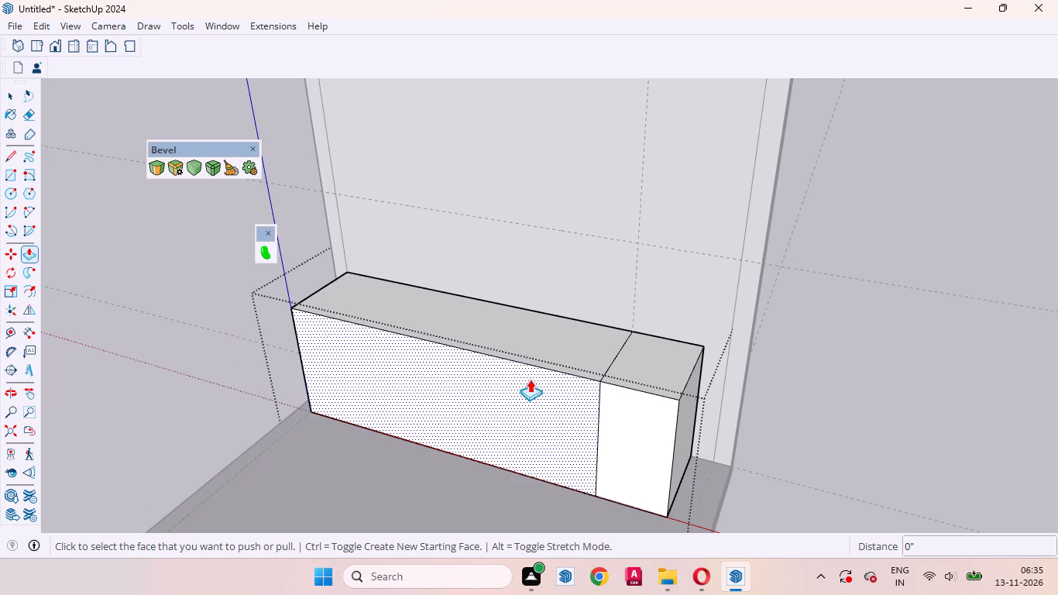
click(651, 364)
scroll(648, 315, down, 6)
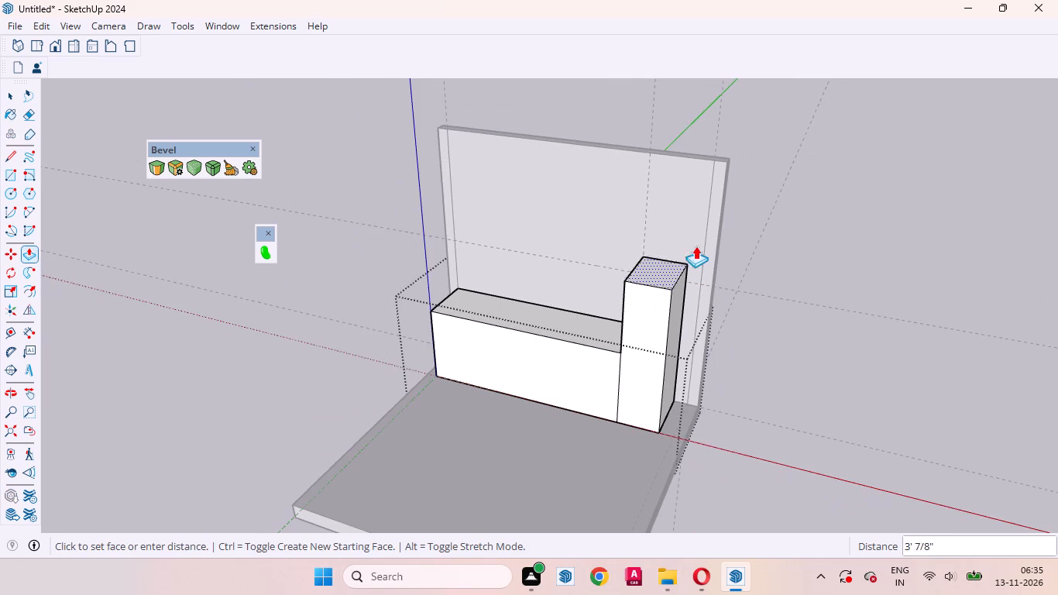
click(713, 160)
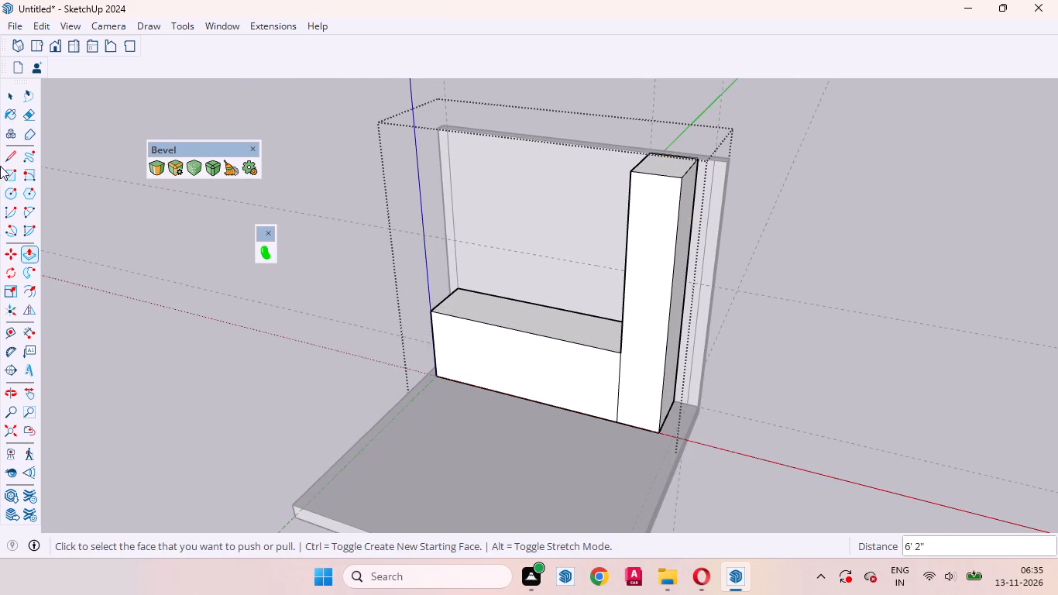
click(12, 92)
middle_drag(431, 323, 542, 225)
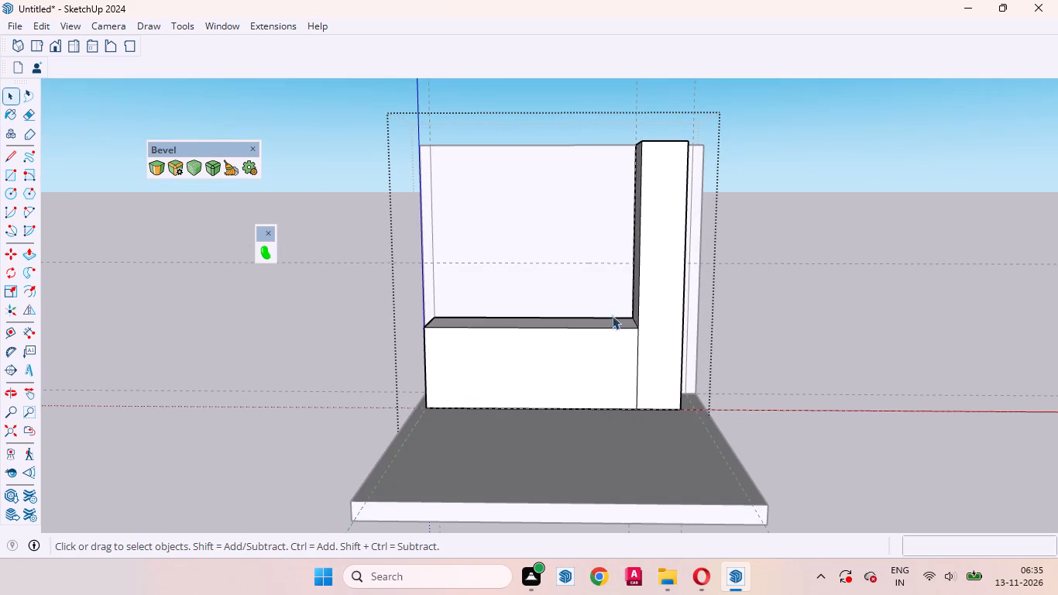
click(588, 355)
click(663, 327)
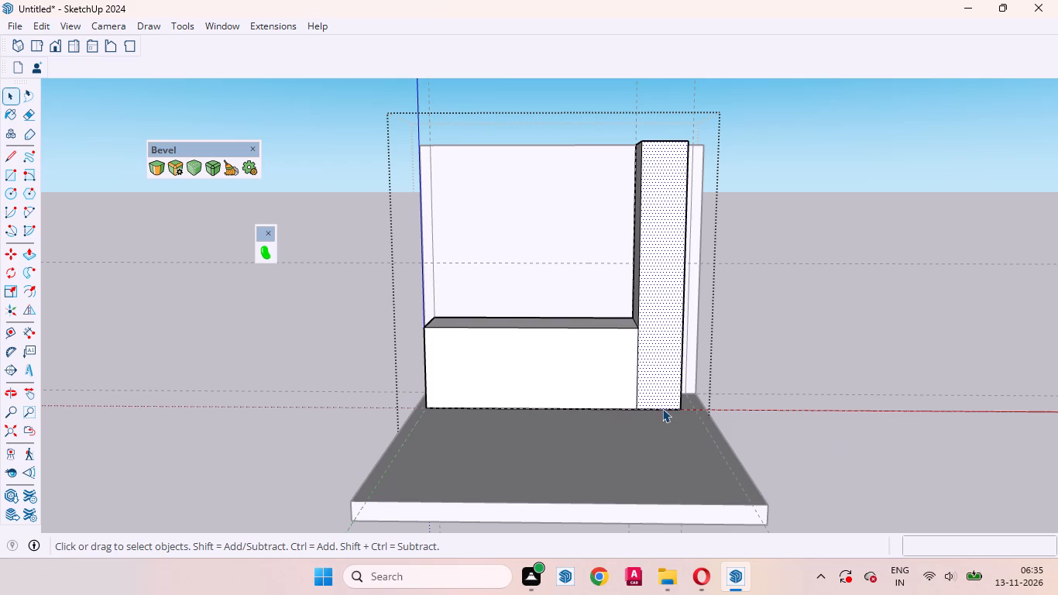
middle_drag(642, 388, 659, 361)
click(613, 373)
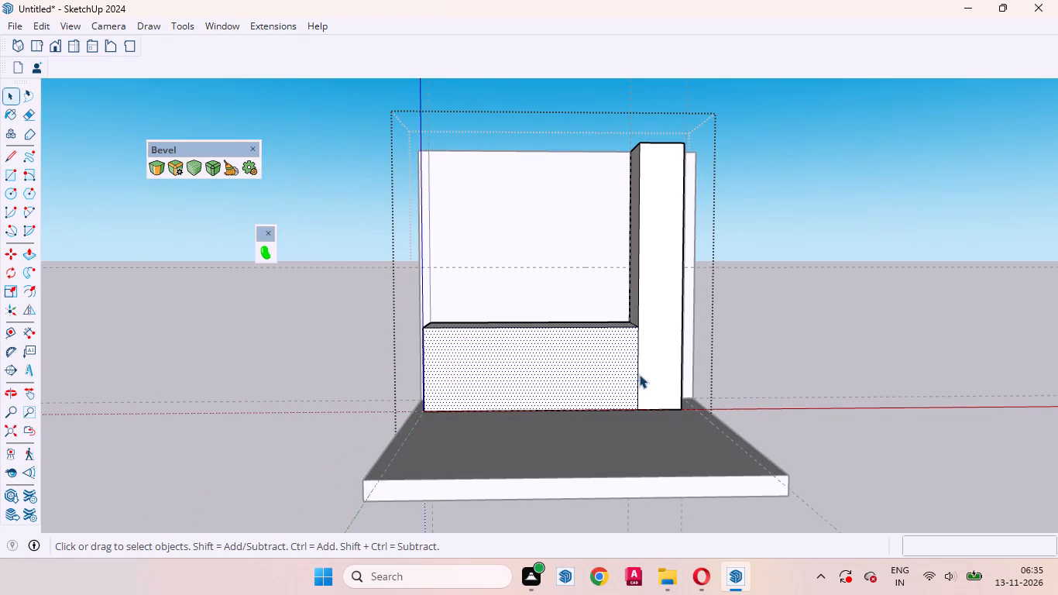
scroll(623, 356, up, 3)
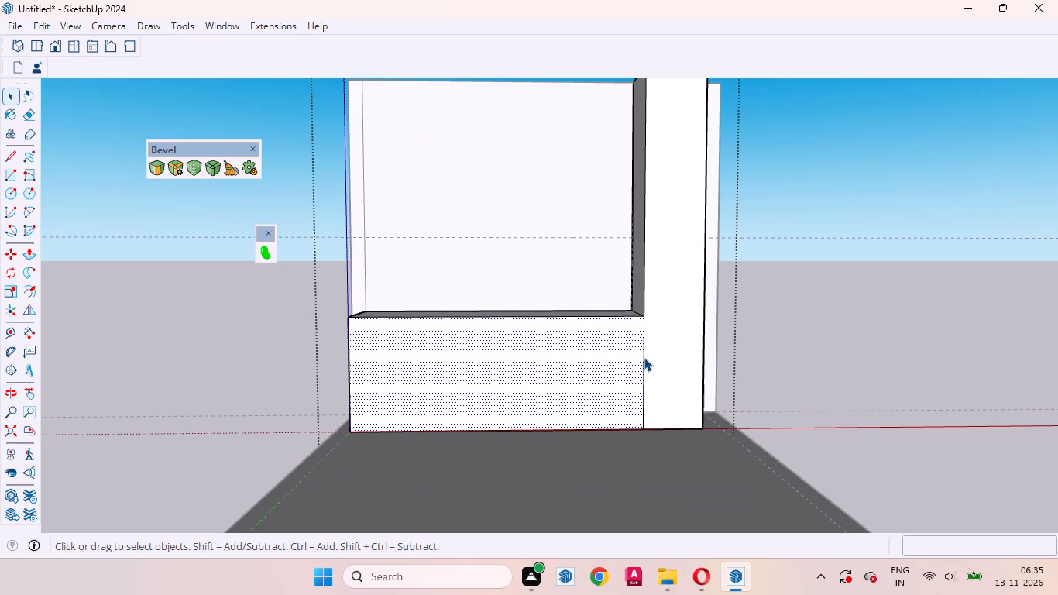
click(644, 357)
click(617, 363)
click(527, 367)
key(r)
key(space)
Place a vertical guide on the low box's front face 24" from its free end, and another 6" beyond it.
click(14, 450)
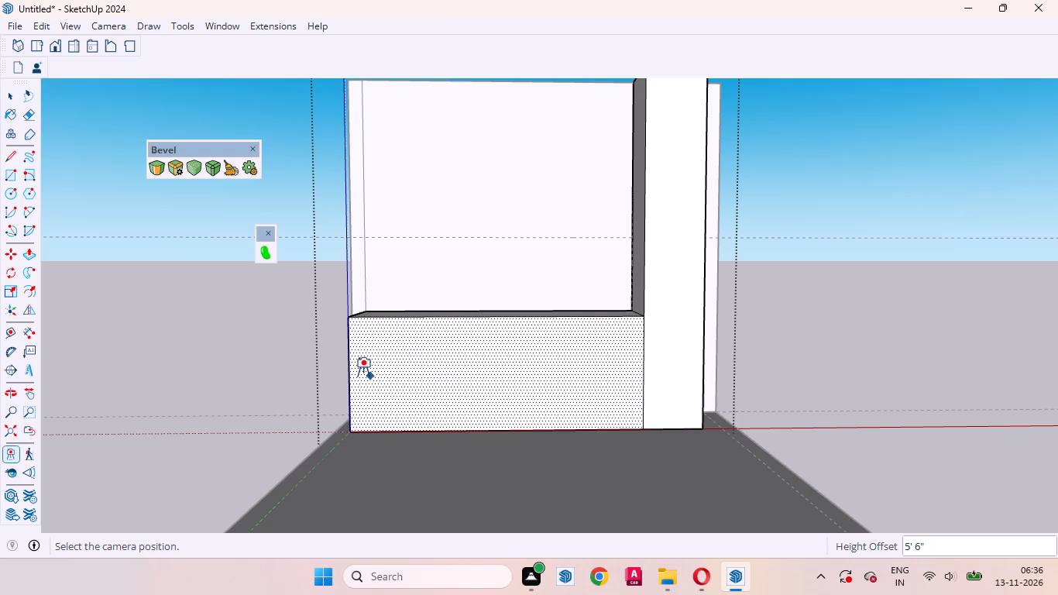
click(15, 332)
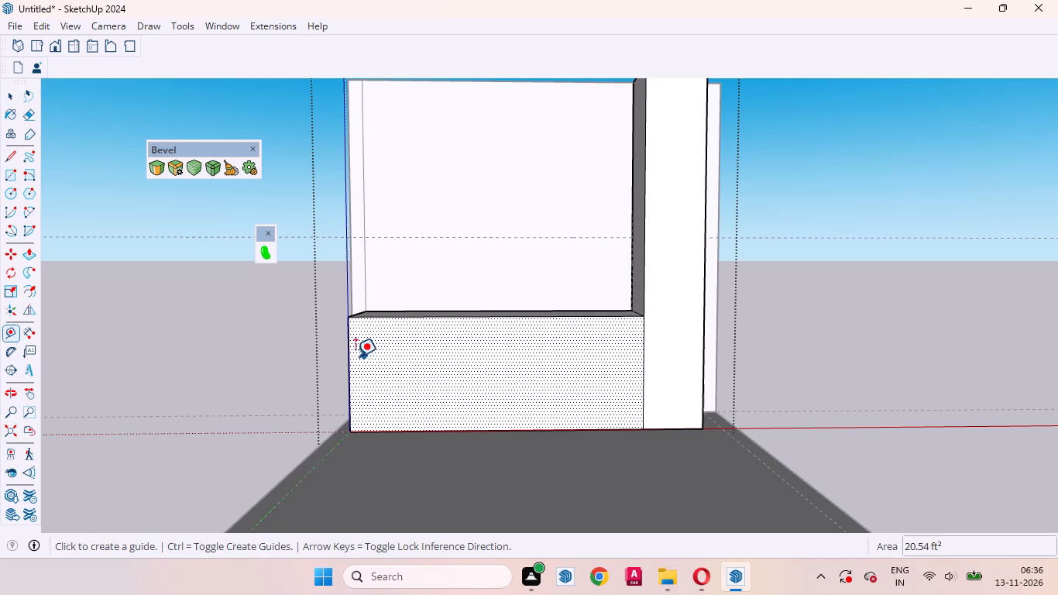
click(349, 355)
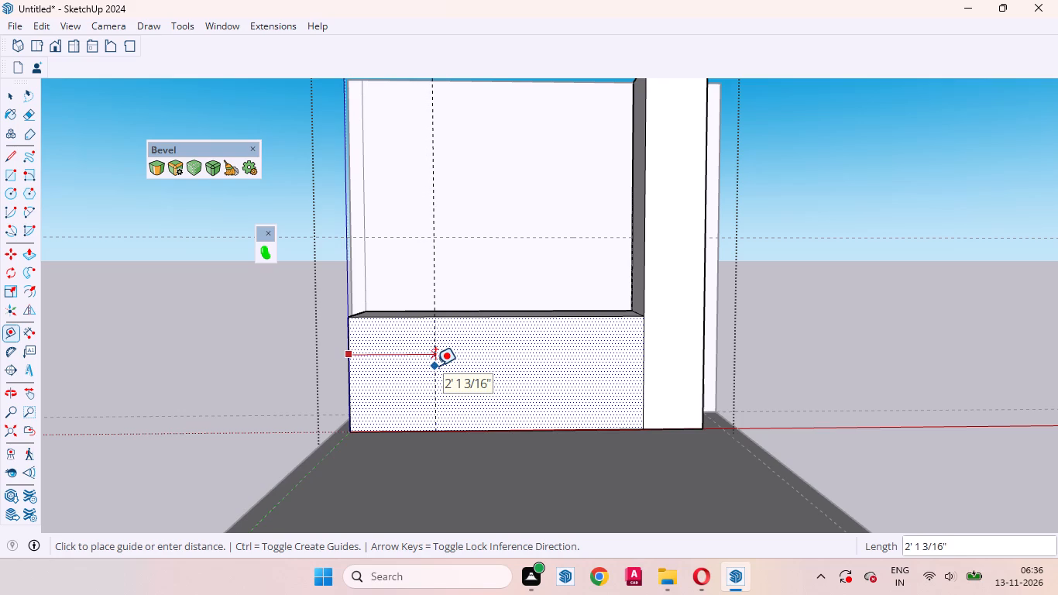
key(2)
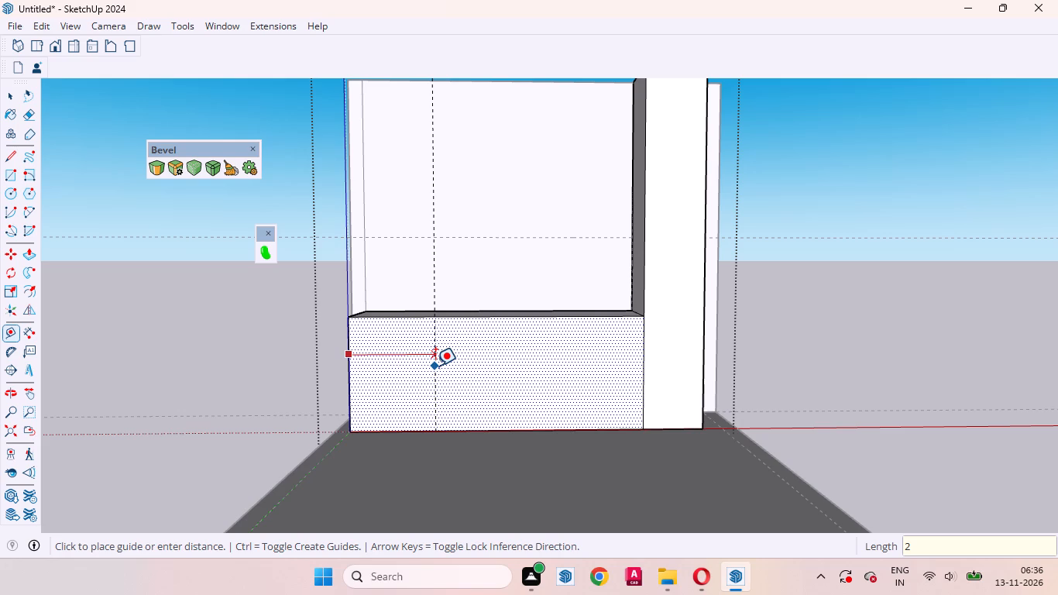
key(4)
key(Return)
click(431, 362)
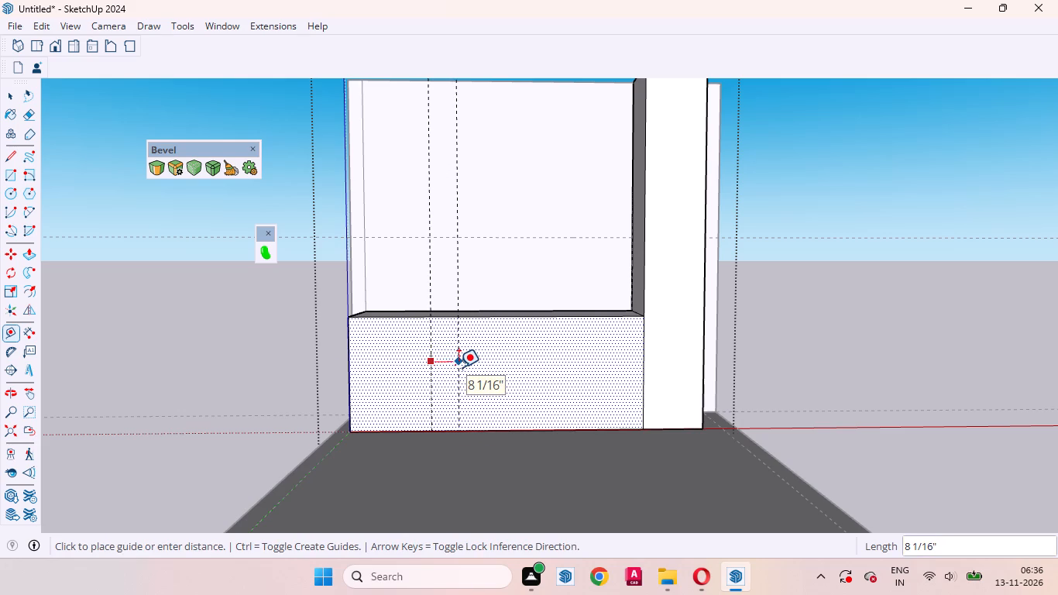
key(6)
key(Return)
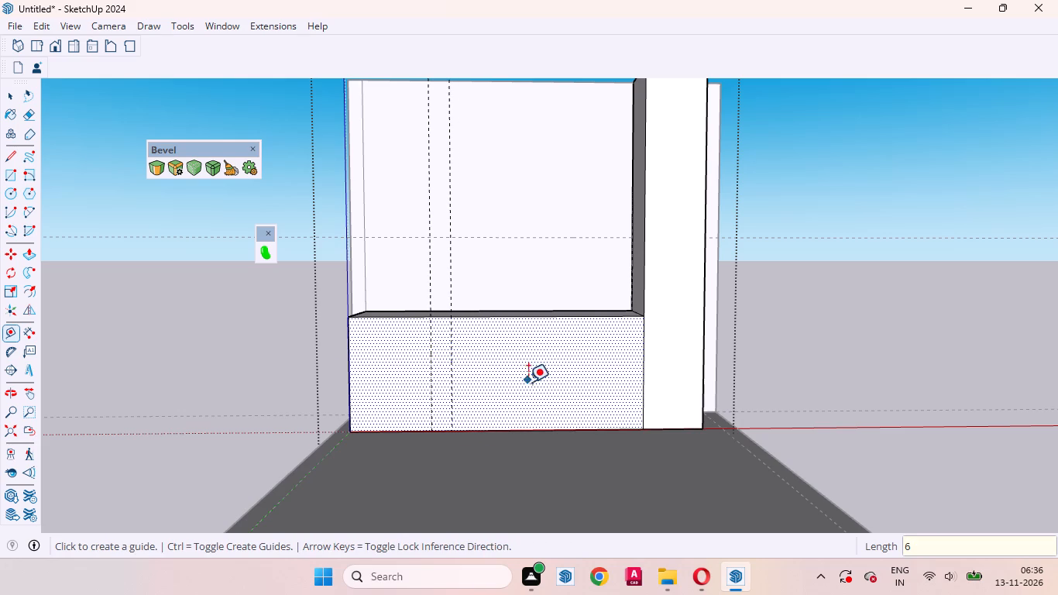
key(space)
Draw a rectangle on the low box's front face from the second guide's base to the free end's top corner.
middle_drag(494, 380, 487, 471)
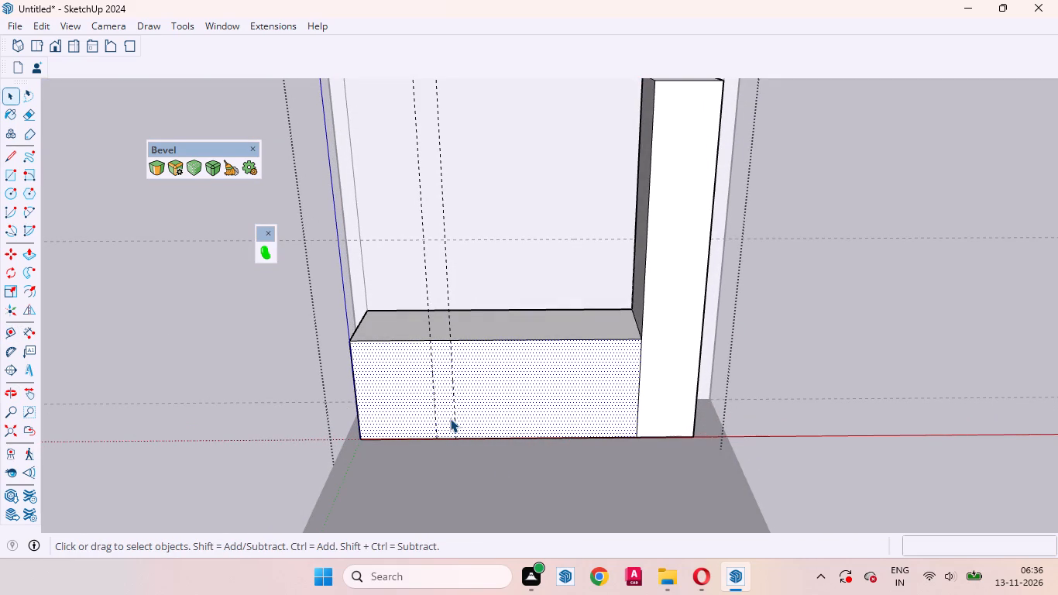
key(r)
click(458, 439)
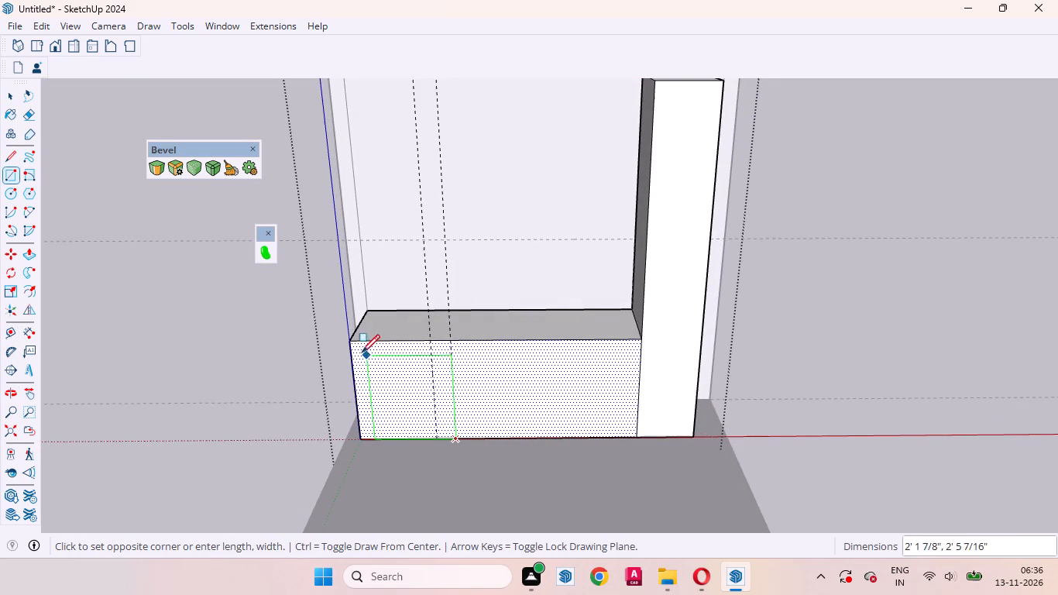
click(352, 346)
middle_drag(485, 452, 500, 355)
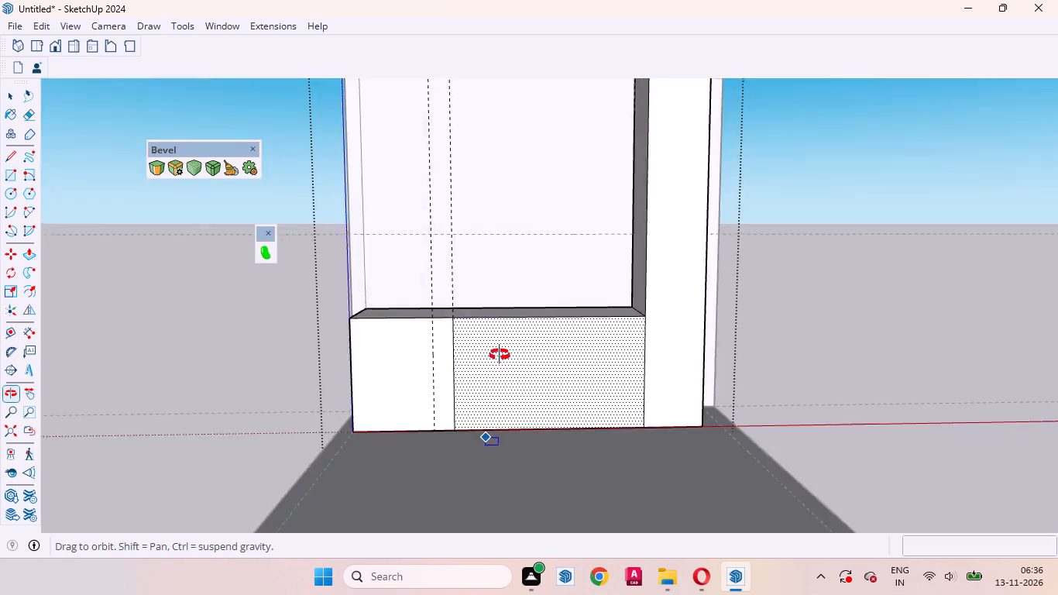
middle_drag(500, 355, 500, 349)
key(space)
middle_drag(512, 350, 504, 404)
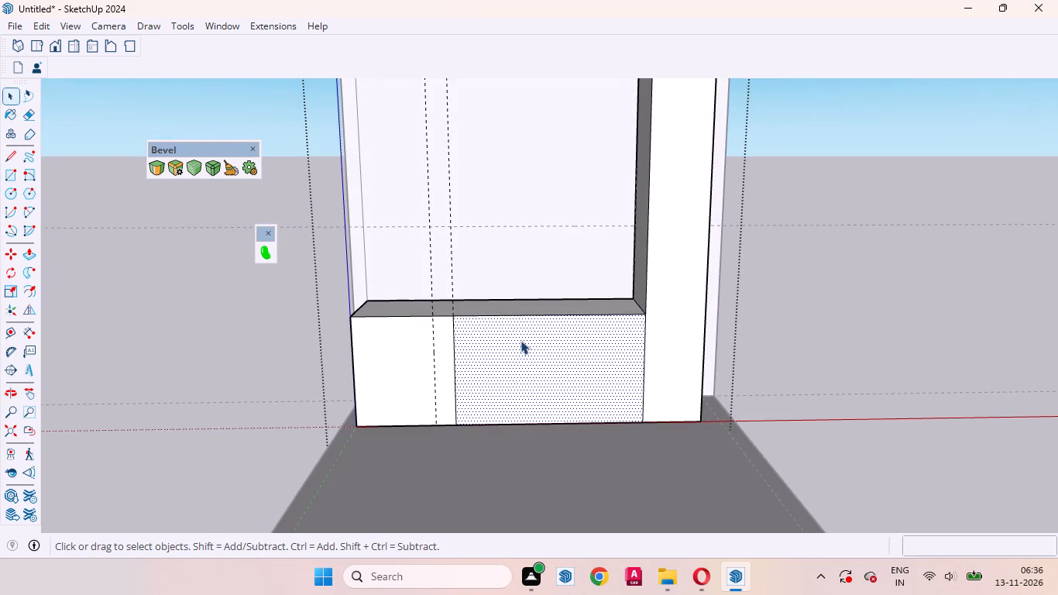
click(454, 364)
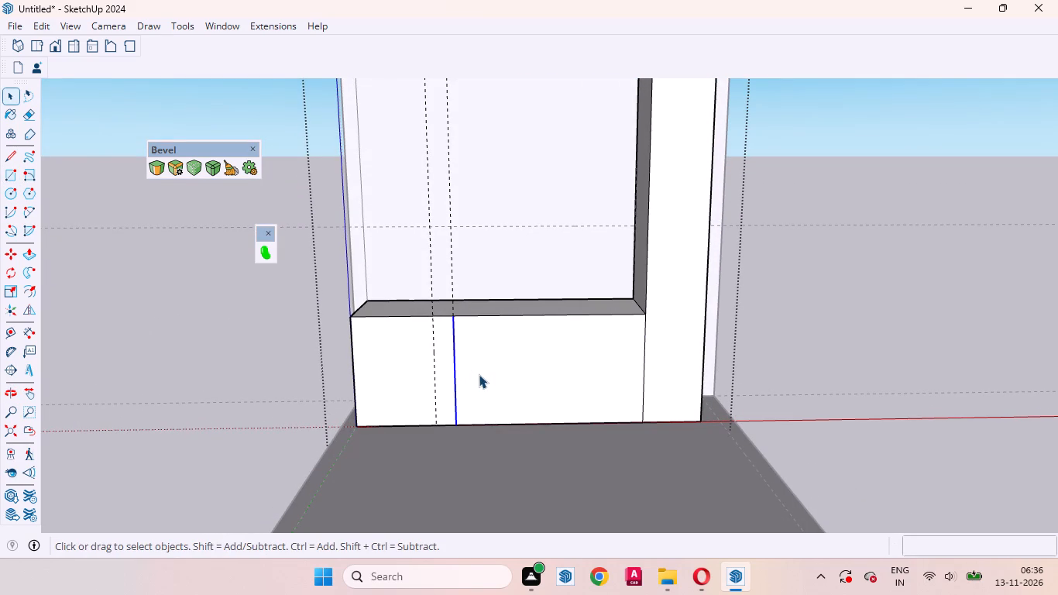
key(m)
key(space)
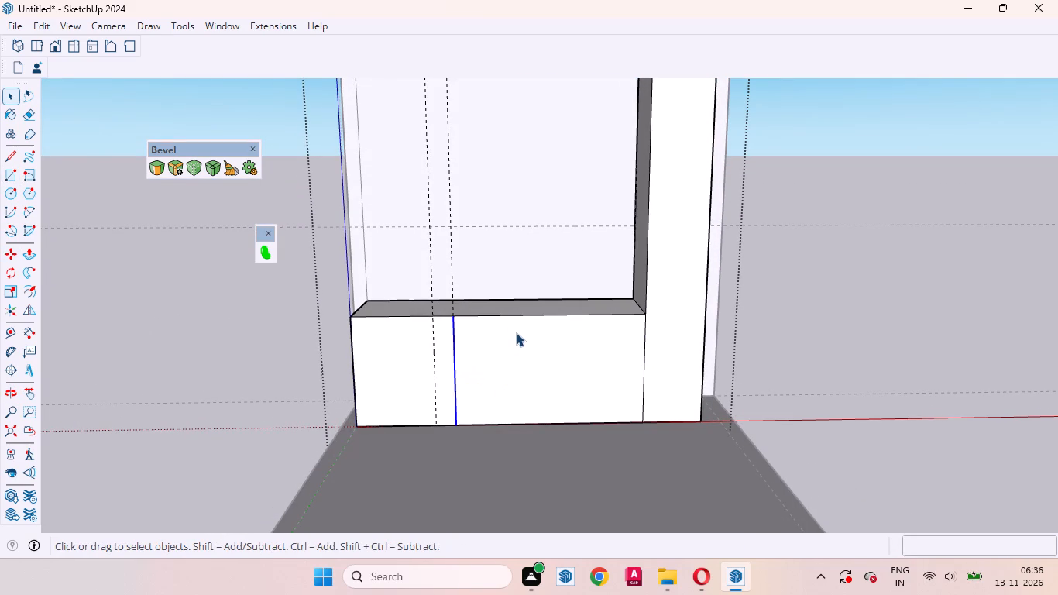
Divide the low box's top front edge between the new divider and the tall unit into 3 equal segments.
click(510, 317)
right_click(510, 315)
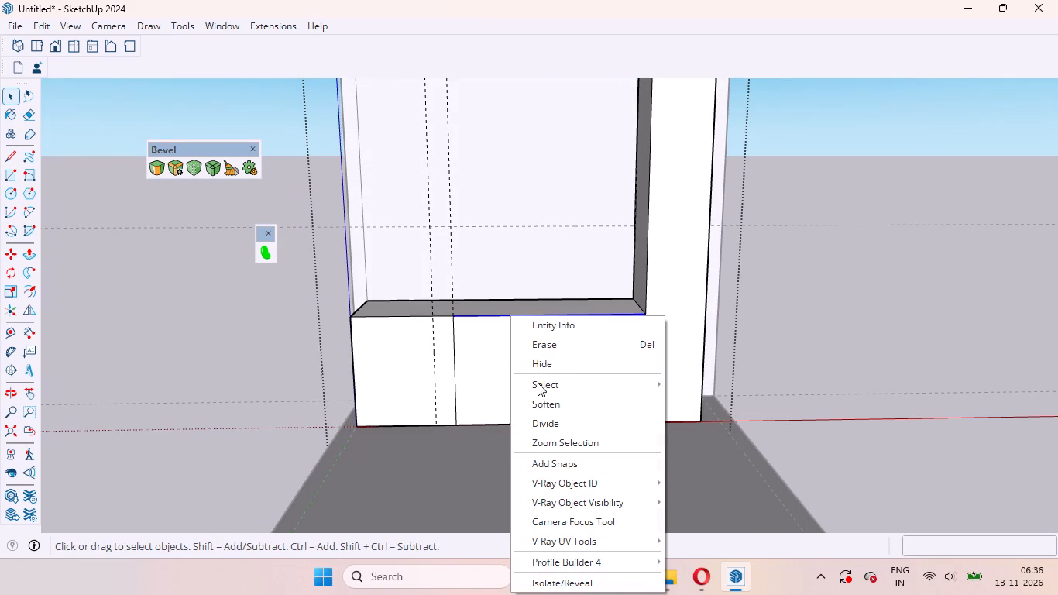
click(545, 421)
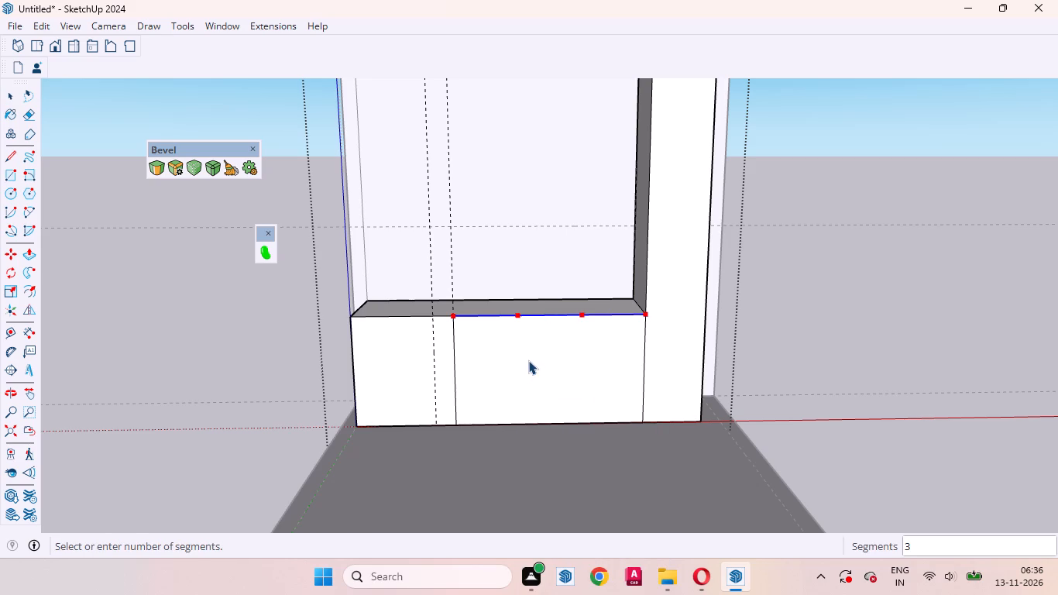
Draw two vertical lines from the edge's division points down to the low box's base, splitting the front into equal panels.
key(l)
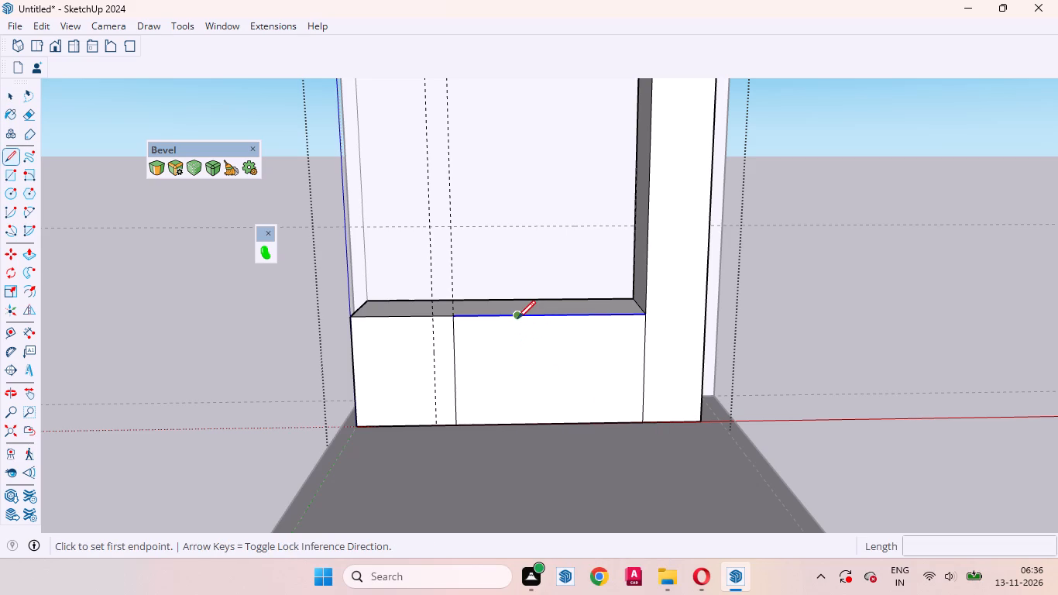
click(517, 318)
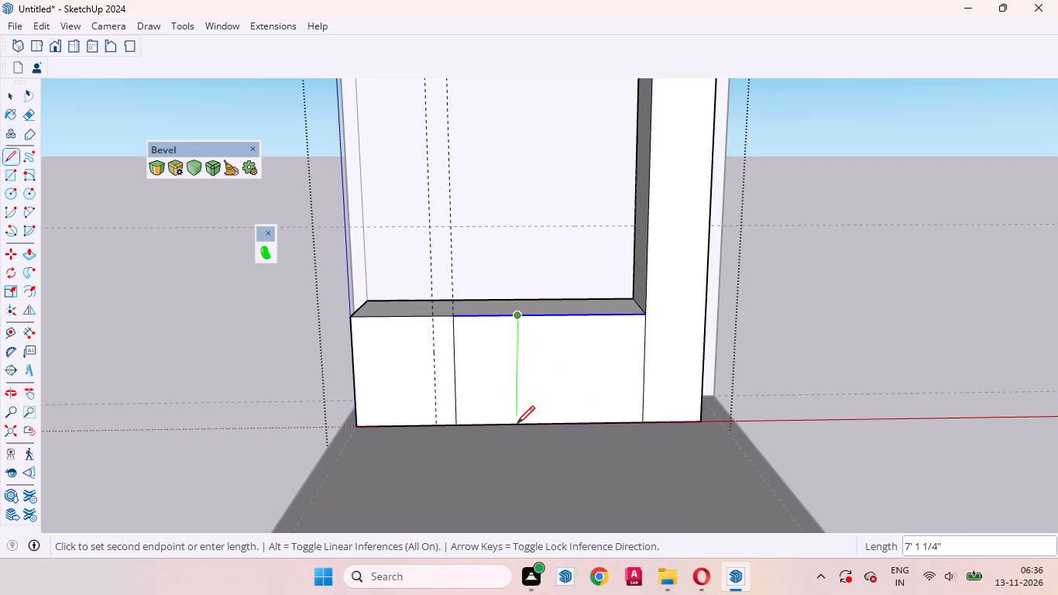
click(522, 430)
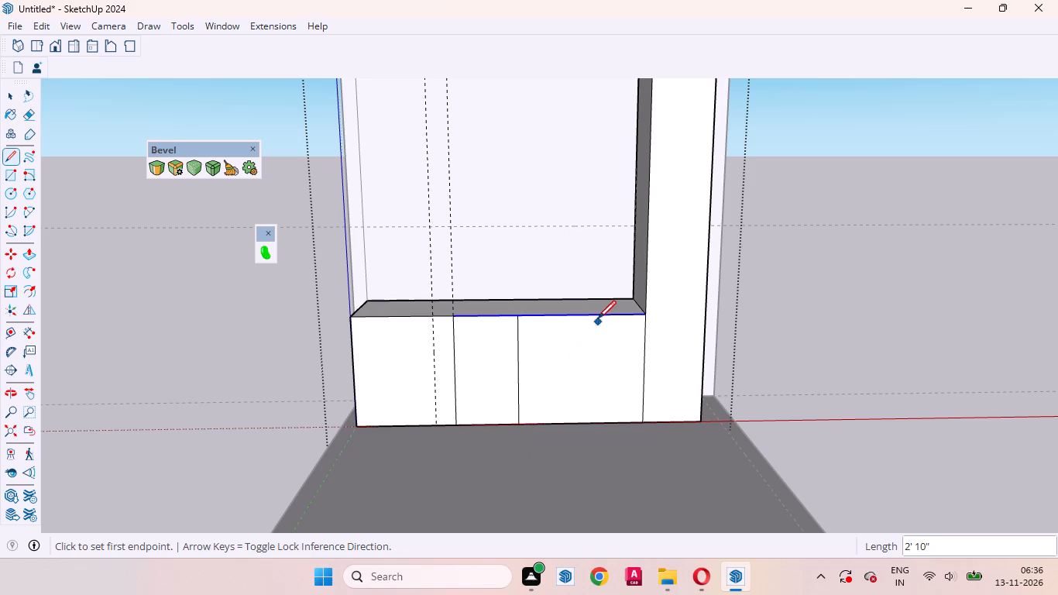
click(576, 317)
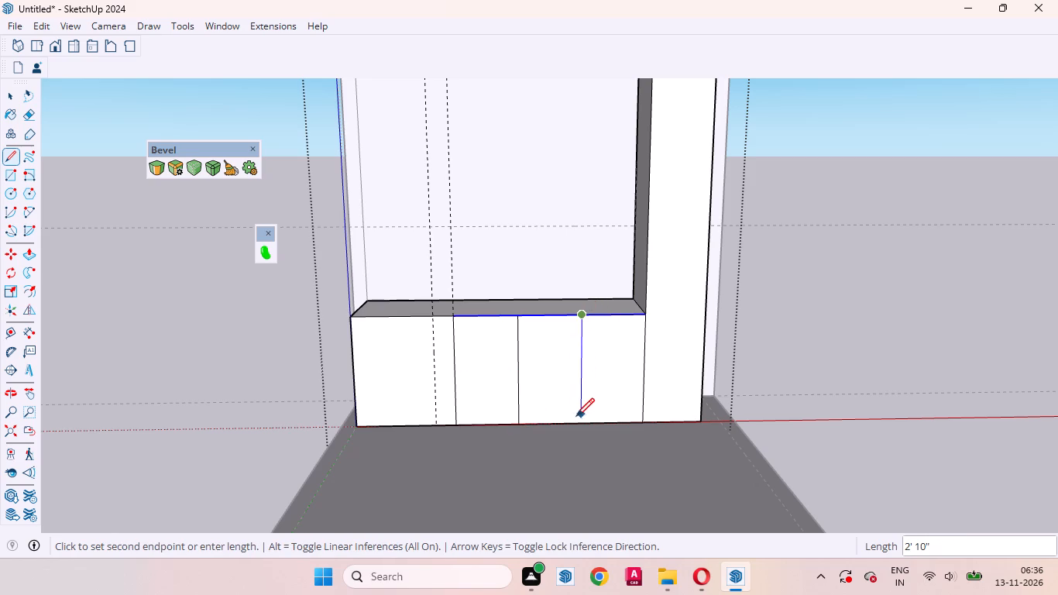
click(578, 421)
middle_drag(641, 398, 621, 299)
key(space)
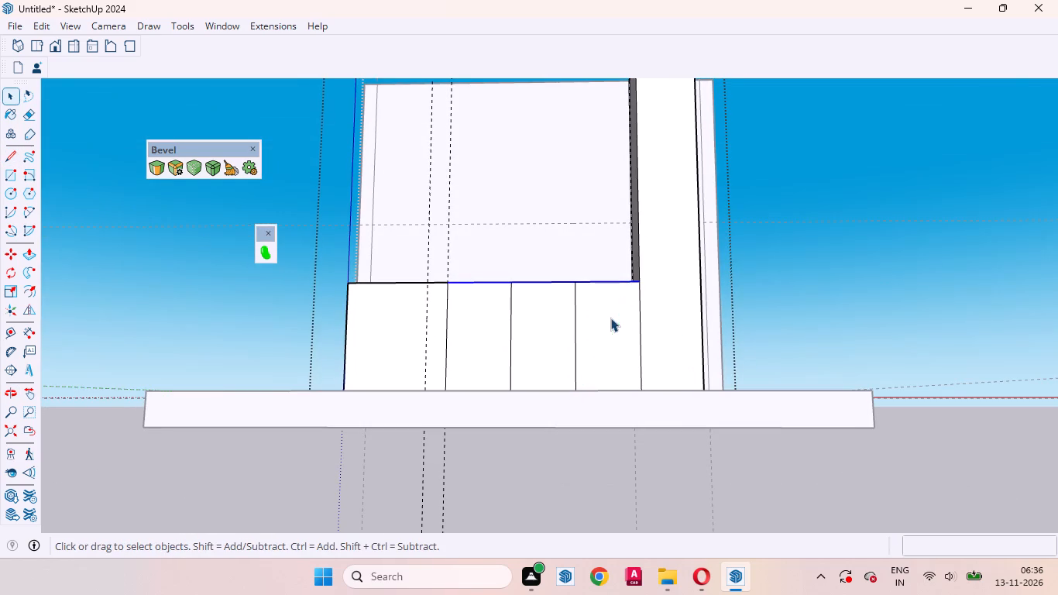
Check the separate panel faces along the low box's front one by one.
click(610, 318)
click(548, 318)
click(481, 318)
middle_drag(536, 327, 541, 453)
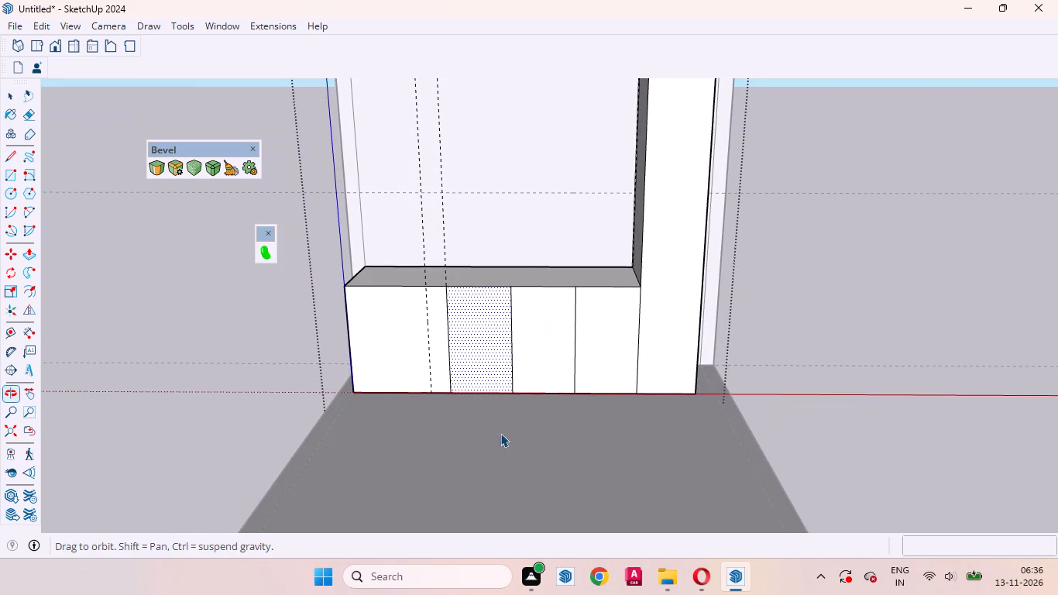
click(415, 337)
middle_drag(495, 349, 512, 343)
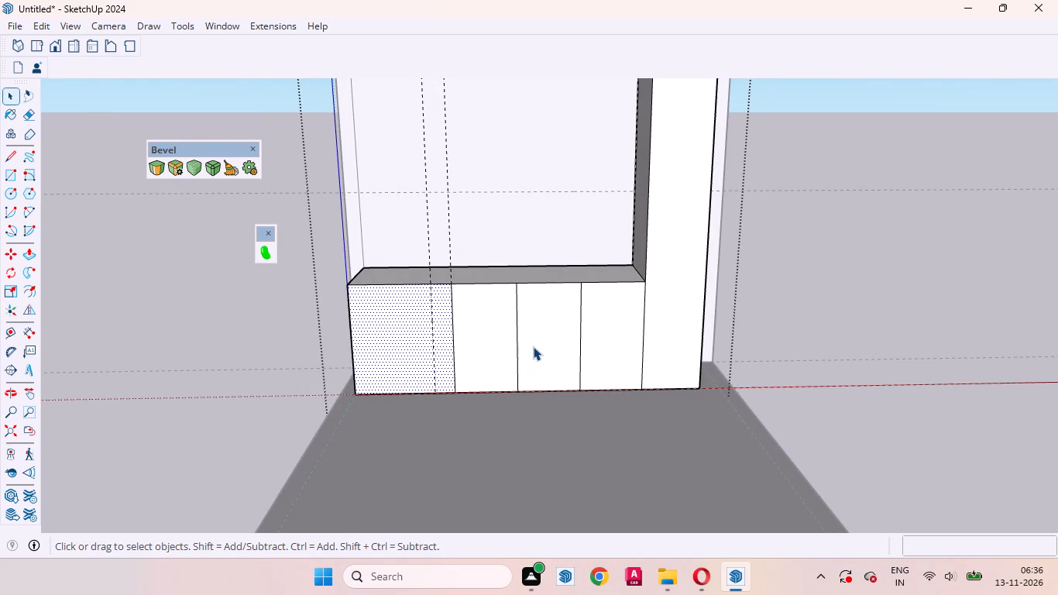
Copy all the bottom front edges of the low box and tall unit 4" upward along the front.
middle_drag(634, 362, 592, 378)
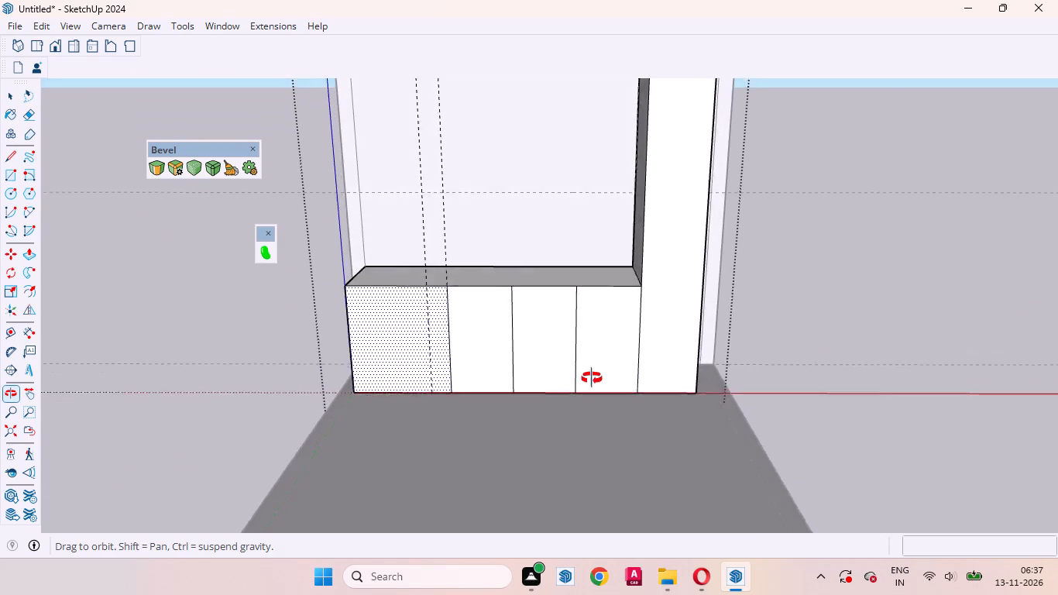
middle_drag(592, 378, 346, 385)
scroll(538, 363, up, 3)
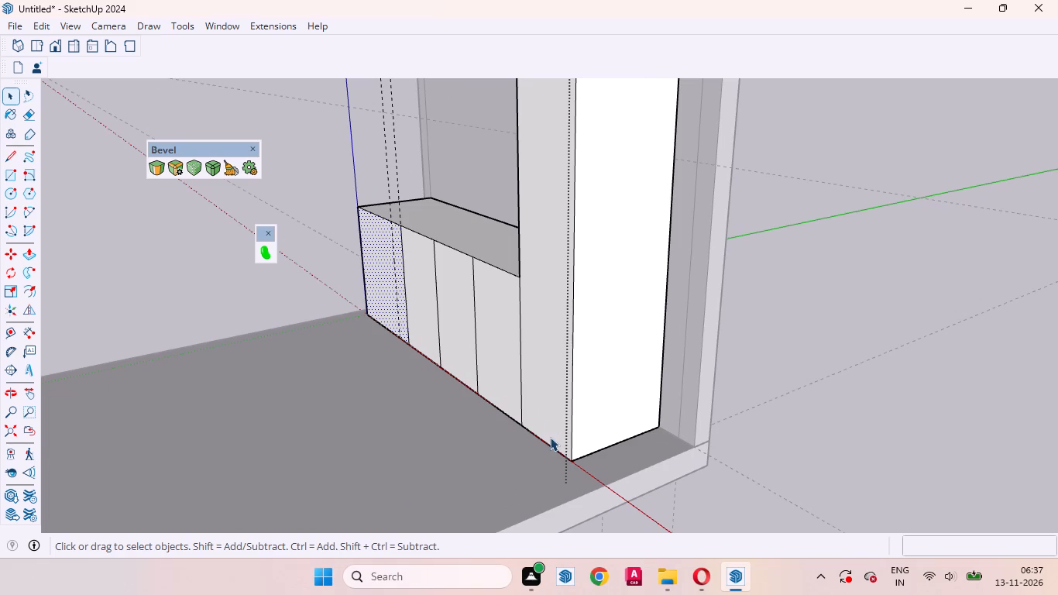
click(544, 439)
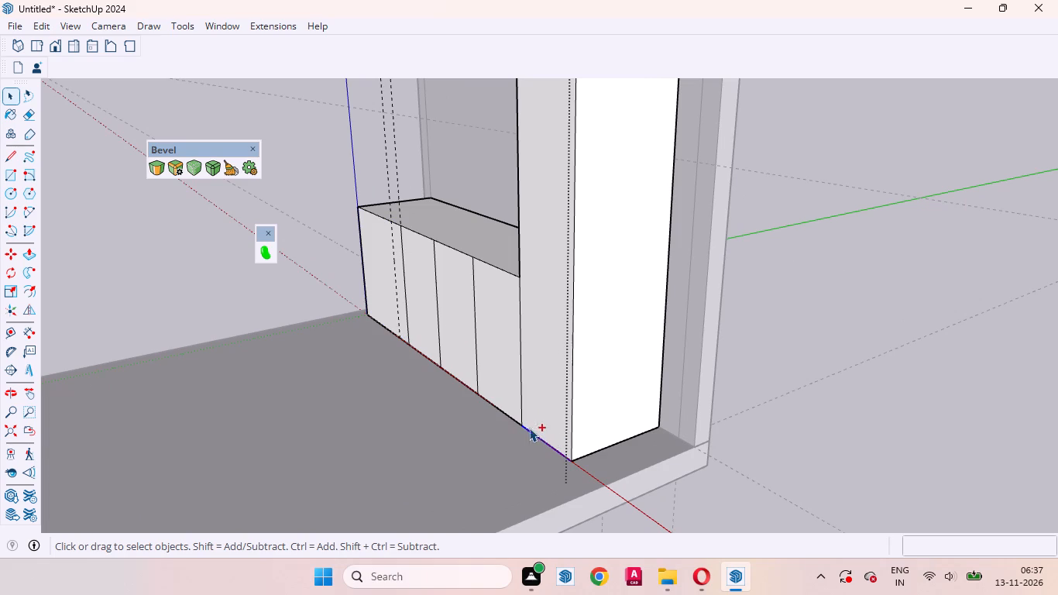
ctrl+click(510, 415)
ctrl+click(457, 379)
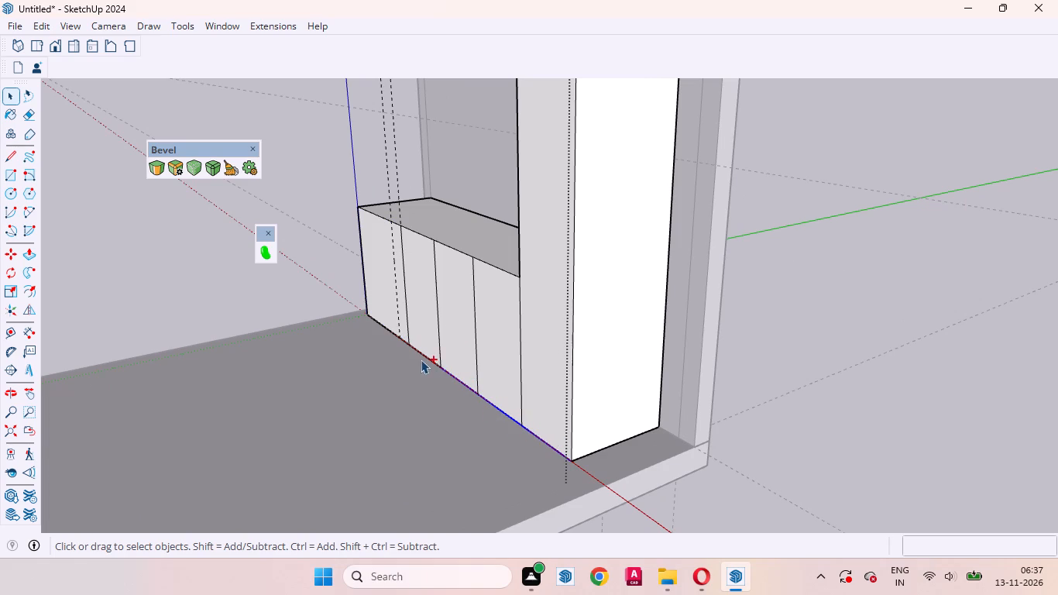
ctrl+click(420, 354)
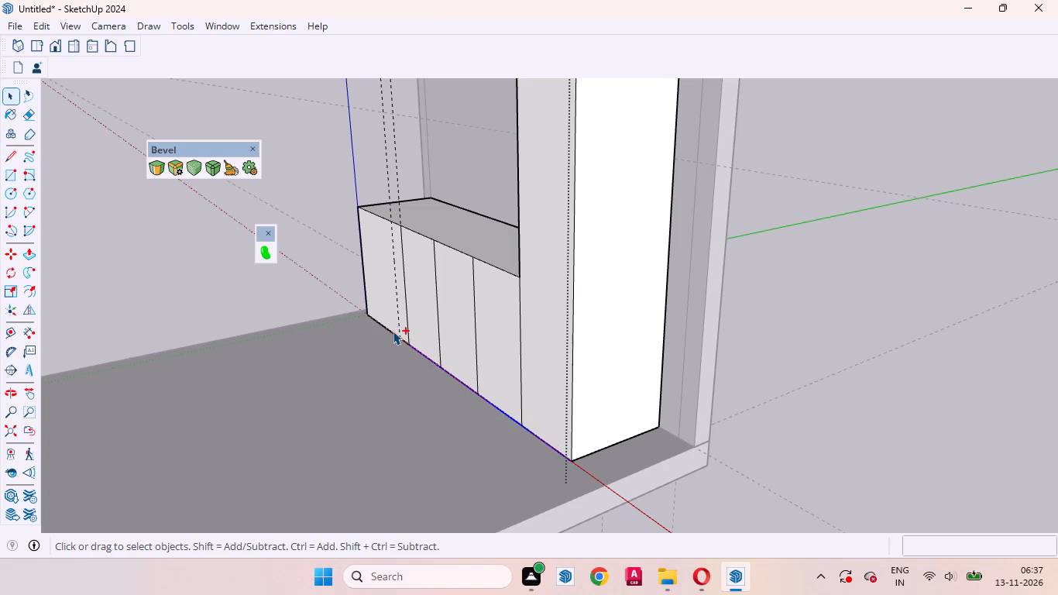
ctrl+click(392, 335)
key(m)
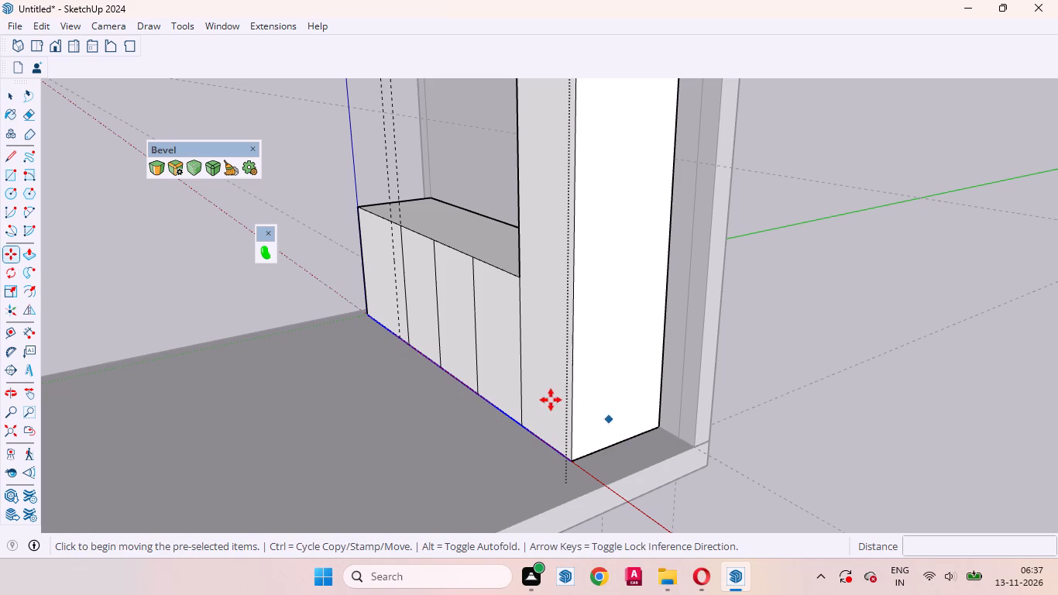
click(543, 392)
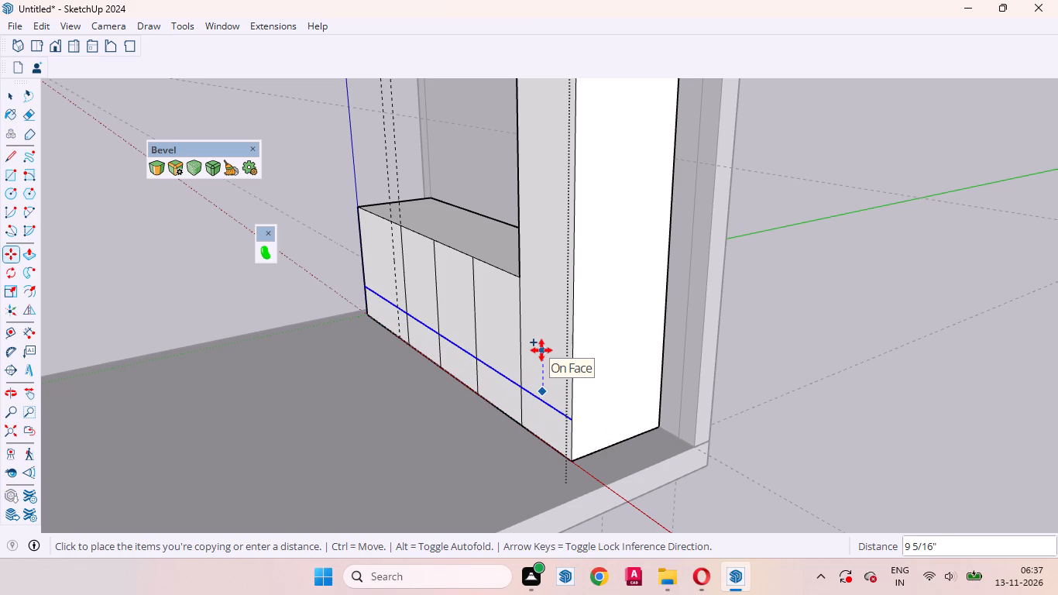
key(4)
key(Return)
key(space)
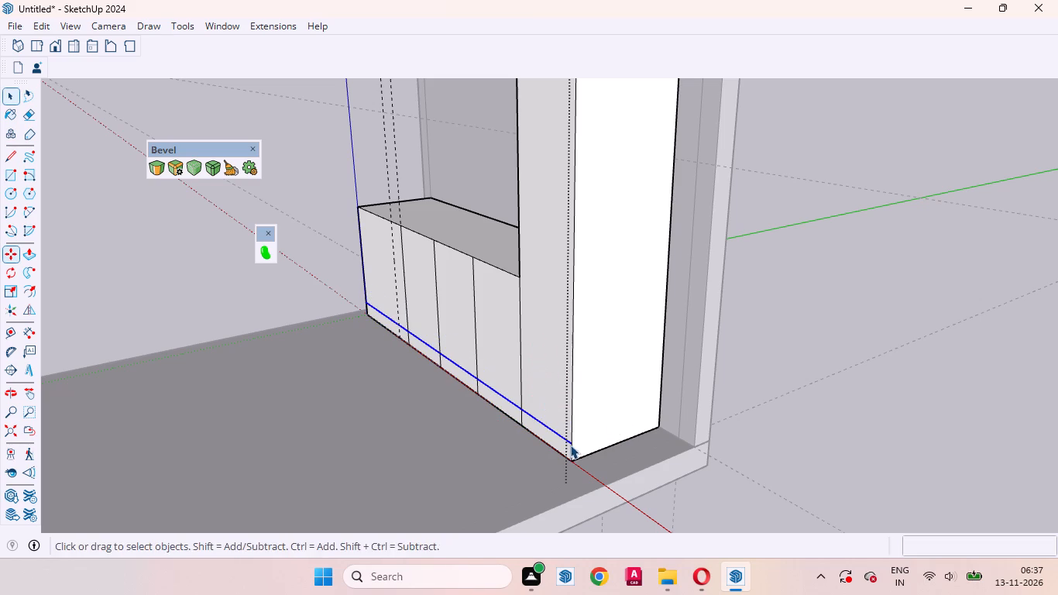
Erase the four short divider segments below the new horizontal line, along with the two vertical guides crossing the front.
middle_drag(559, 449, 811, 408)
scroll(811, 408, up, 1)
click(694, 374)
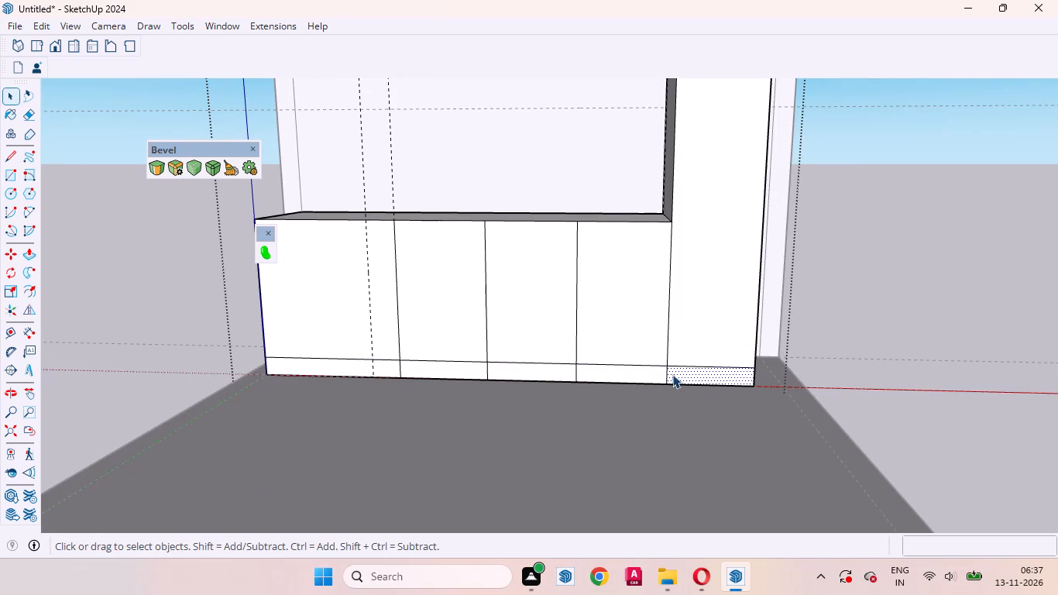
click(667, 373)
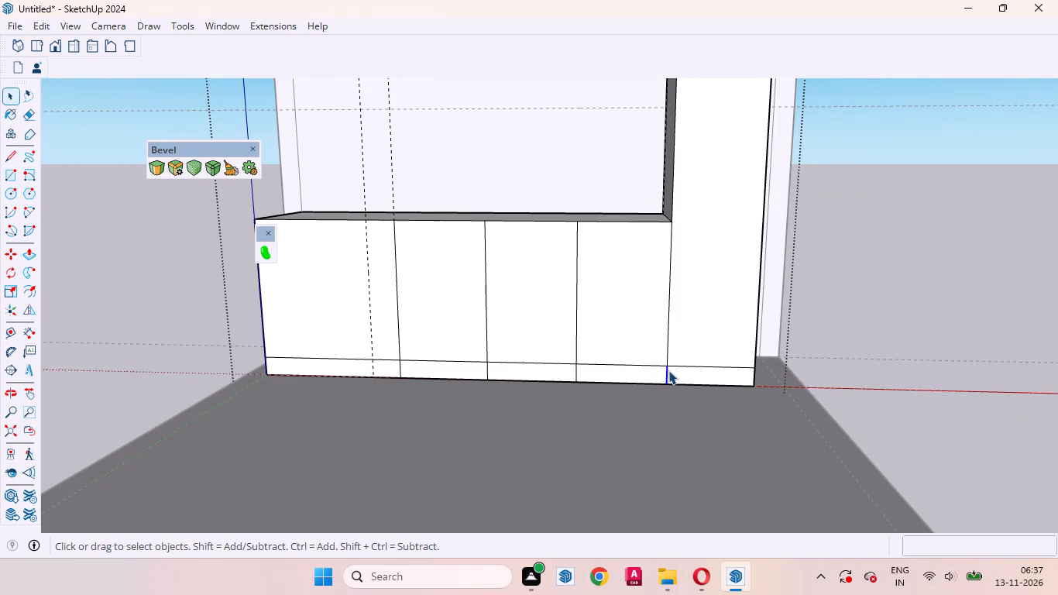
right_click(666, 370)
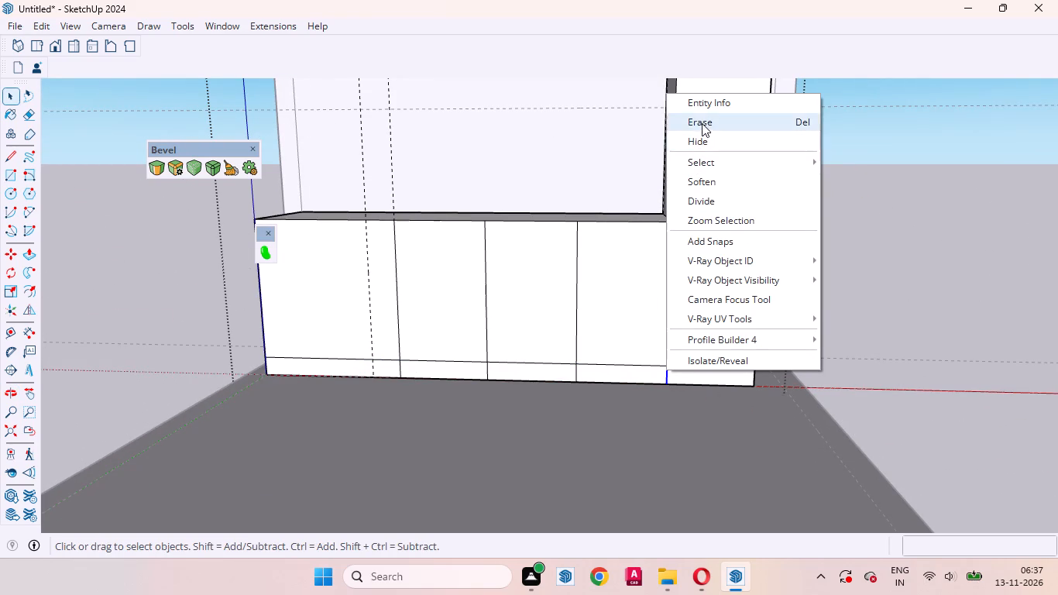
click(702, 123)
click(575, 369)
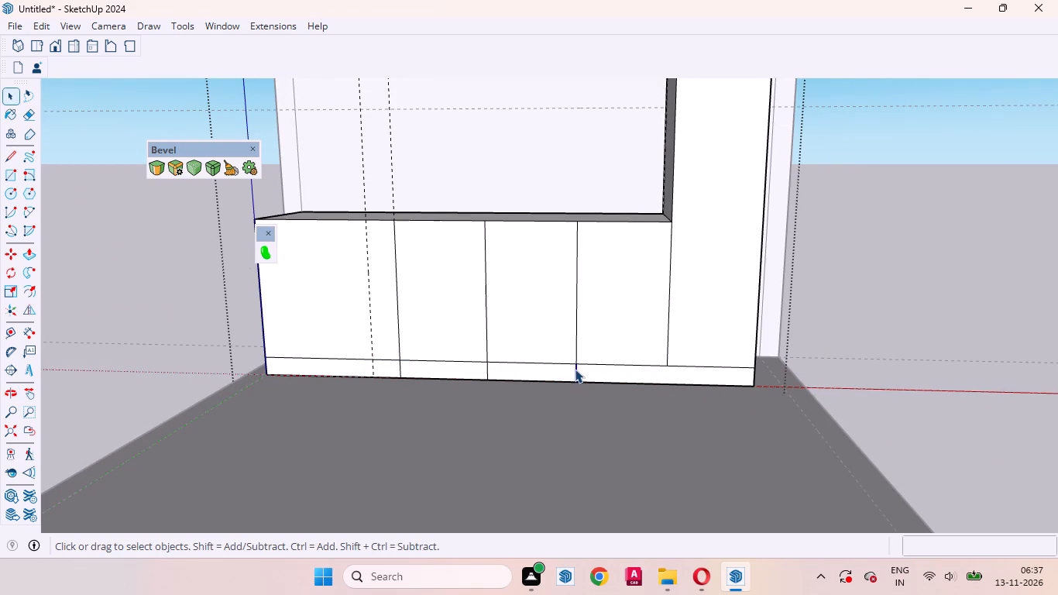
right_click(575, 369)
click(615, 109)
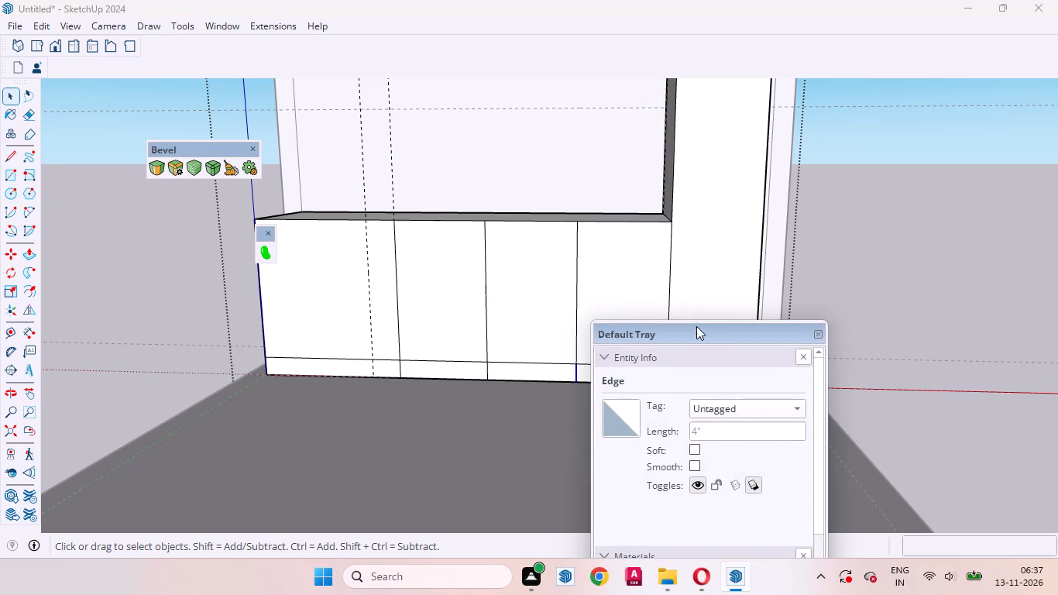
drag(702, 338, 884, 91)
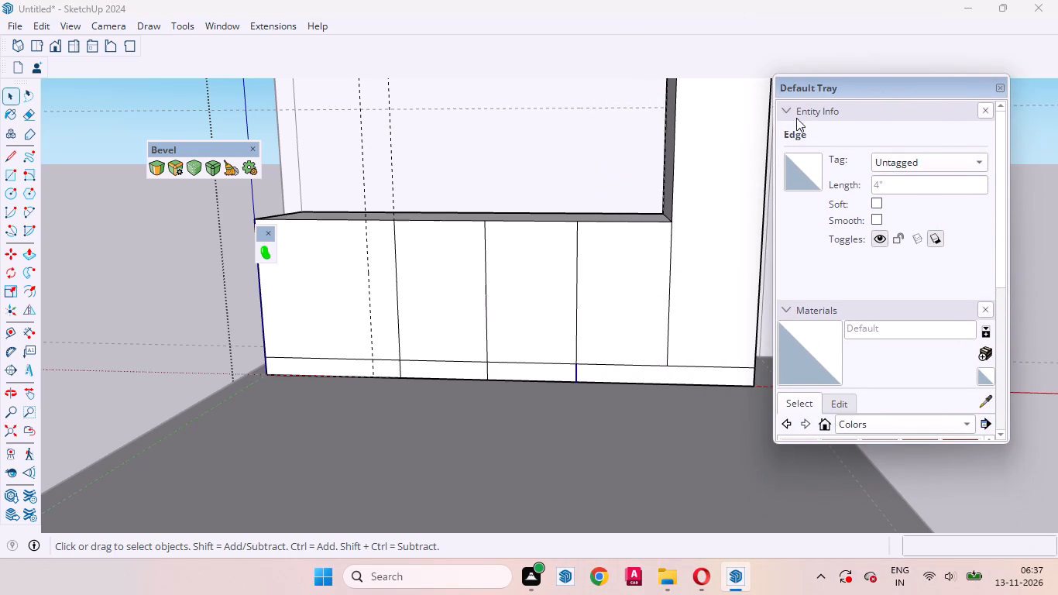
click(788, 111)
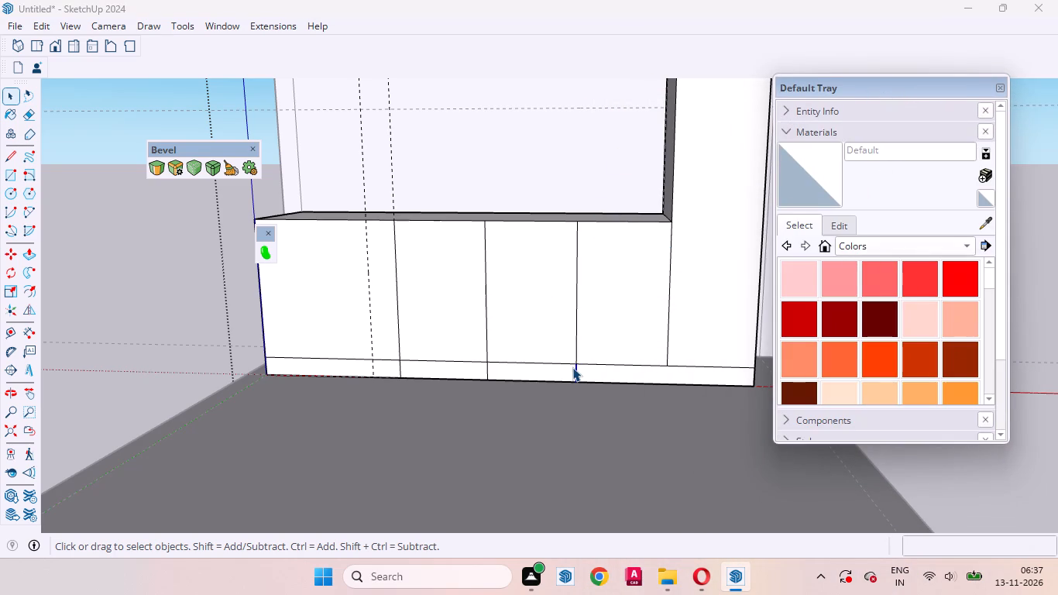
click(35, 113)
drag(594, 380, 556, 370)
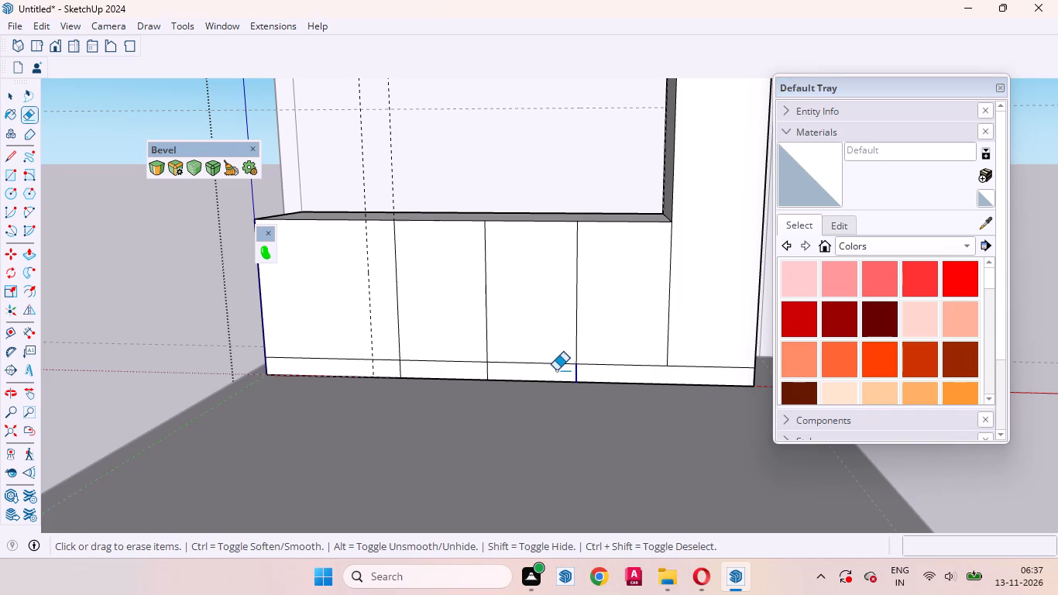
drag(556, 370, 363, 373)
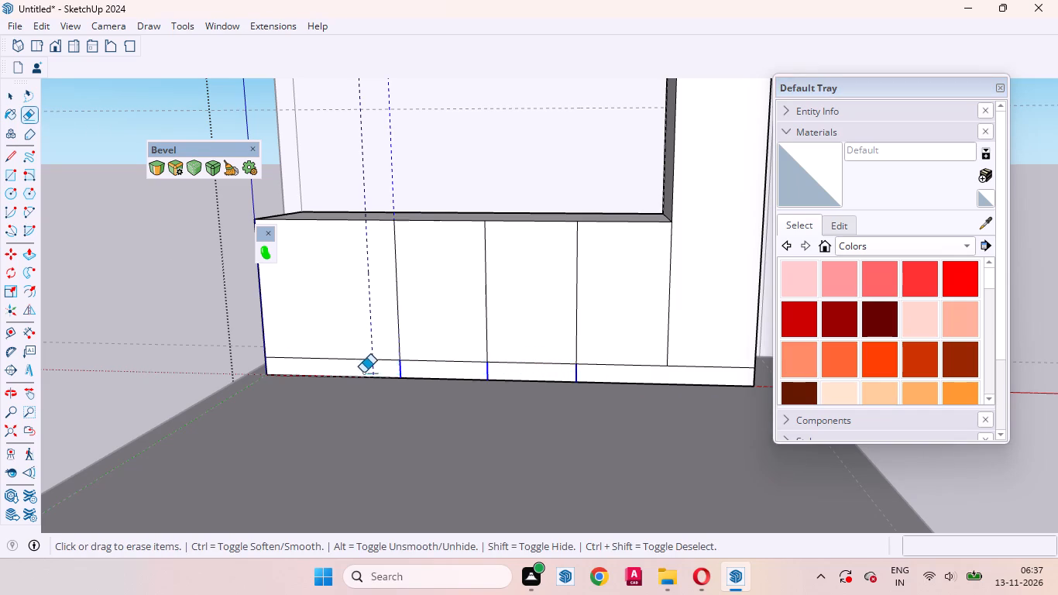
drag(363, 373, 349, 373)
key(space)
Push the continuous base strip under the cabinet fronts inward by 2" to form a toe kick.
scroll(569, 469, down, 1)
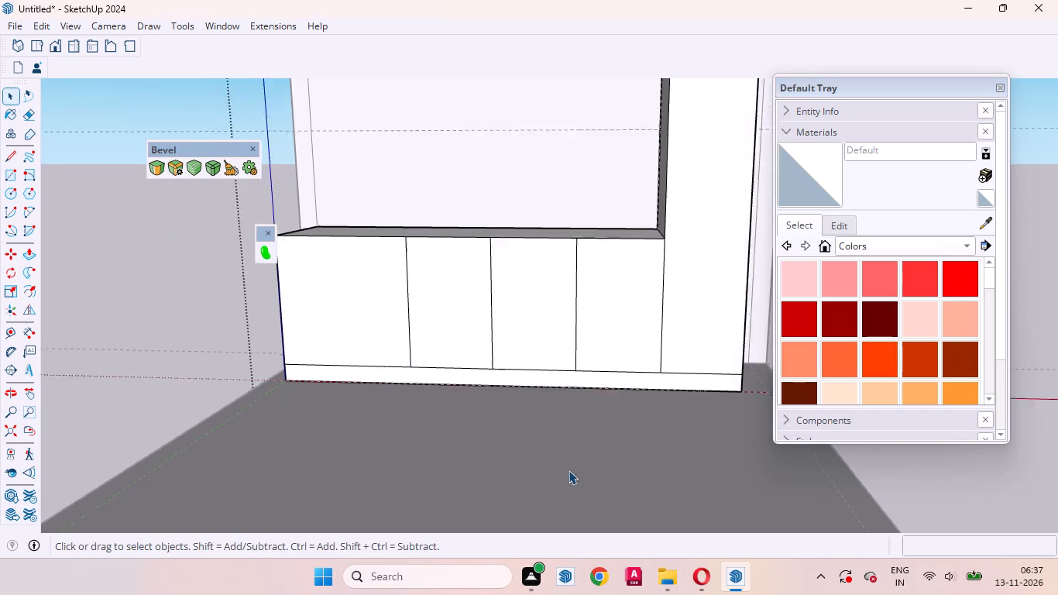
scroll(569, 470, down, 3)
middle_drag(551, 452, 414, 436)
scroll(545, 431, up, 5)
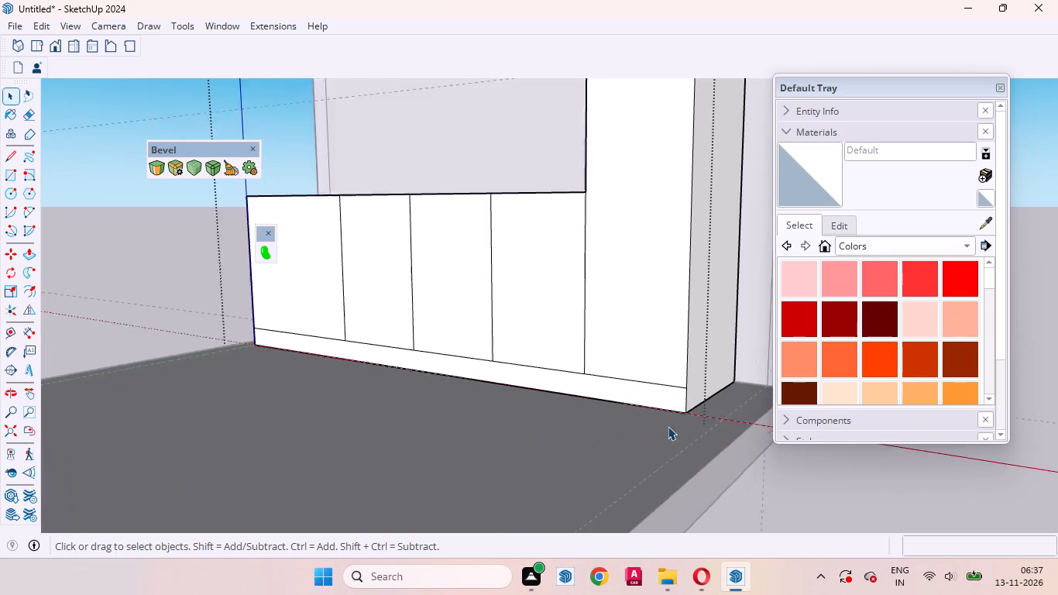
scroll(668, 426, up, 1)
middle_drag(650, 437, 534, 450)
scroll(589, 444, up, 1)
click(548, 404)
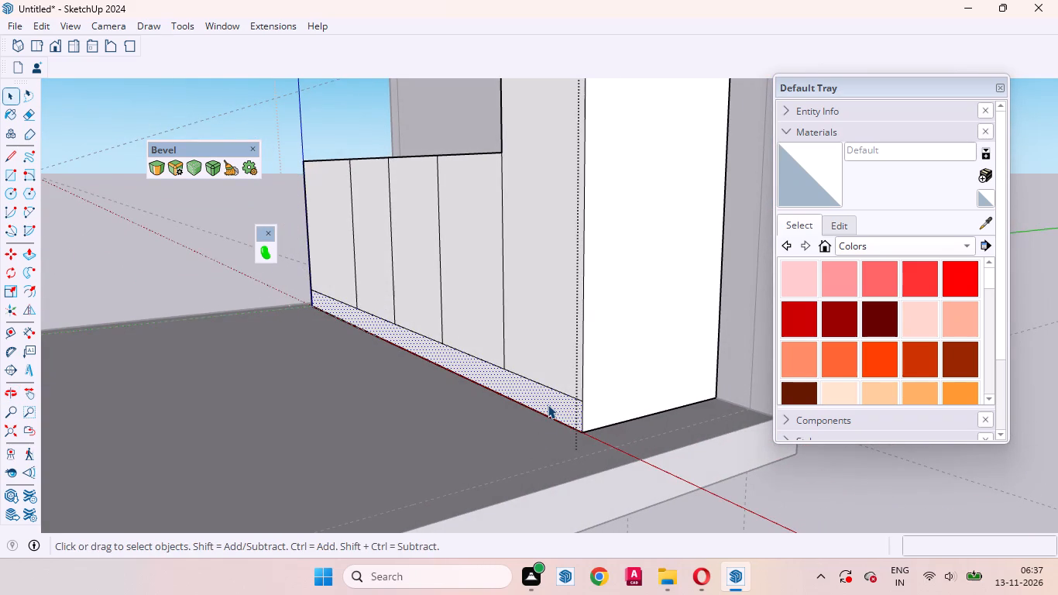
key(p)
click(548, 404)
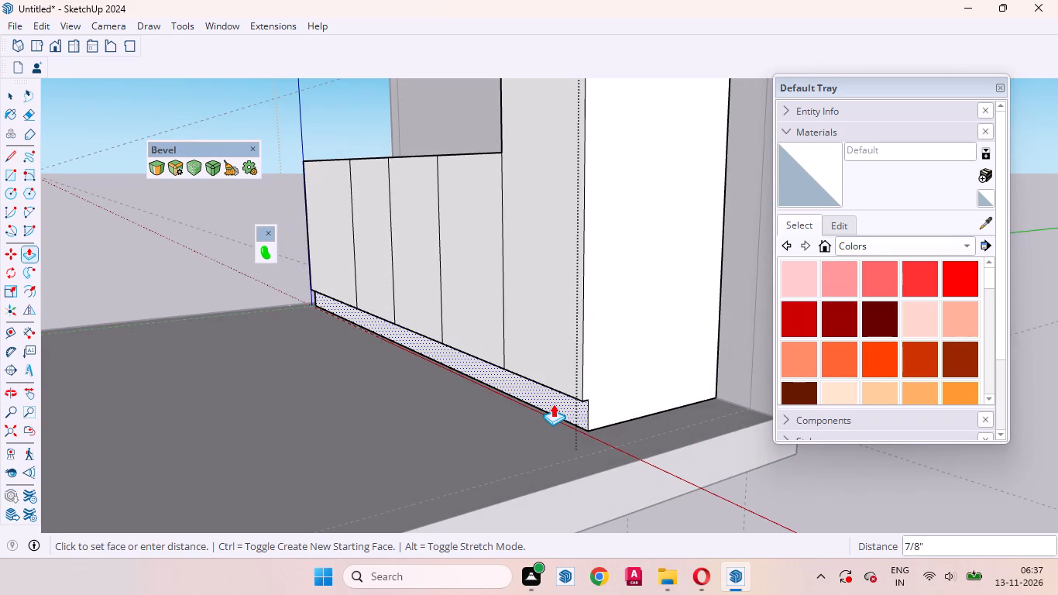
key(2)
key(Return)
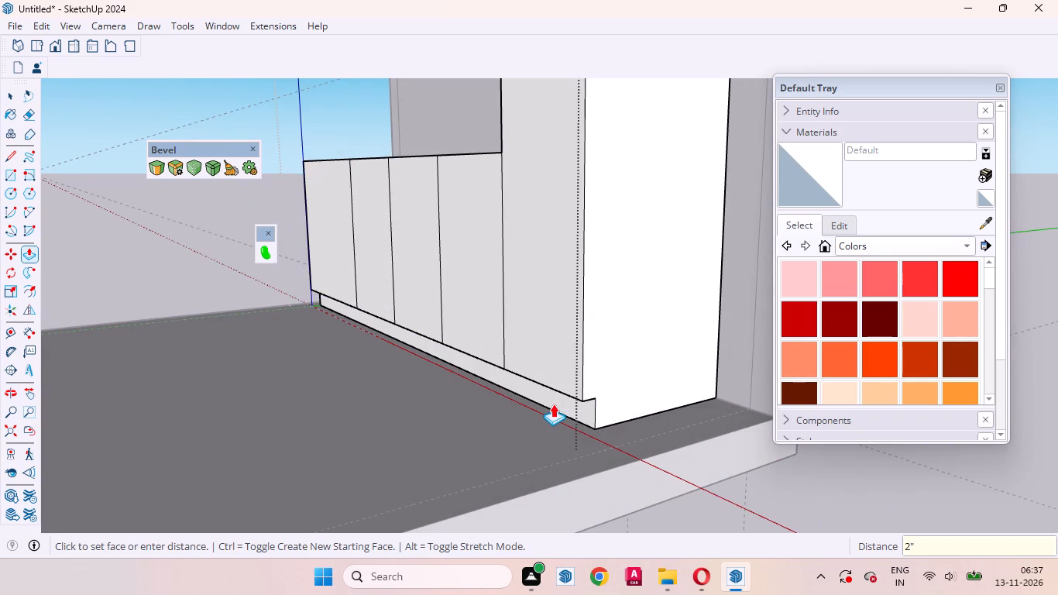
key(space)
Examine the recessed toe kick from the front and around the low box's free end.
middle_drag(477, 409, 749, 414)
scroll(685, 453, down, 1)
scroll(683, 458, up, 1)
scroll(681, 463, down, 5)
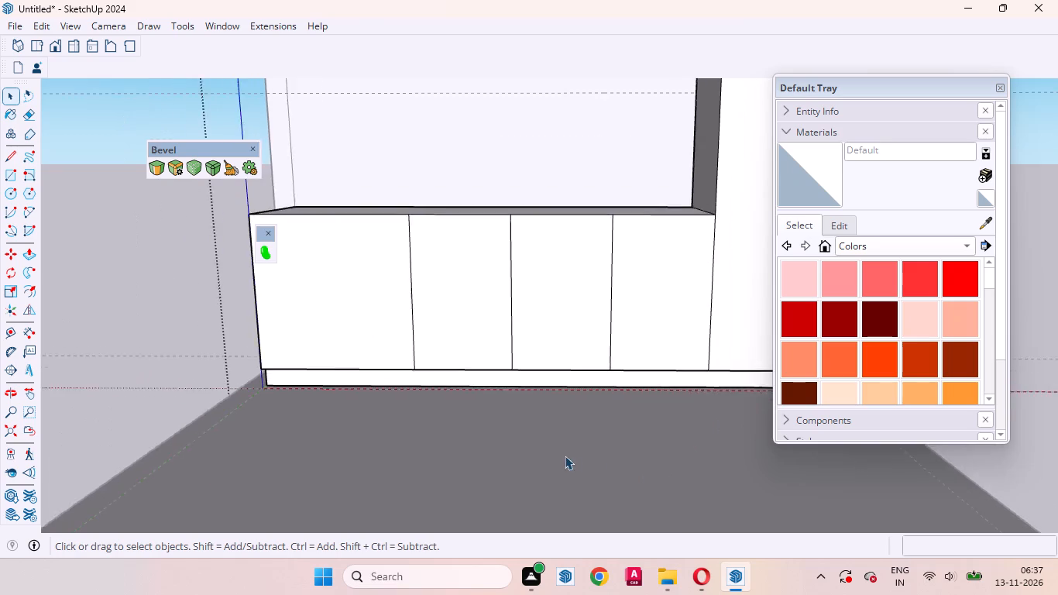
scroll(565, 456, down, 4)
middle_drag(524, 428, 764, 355)
scroll(496, 362, up, 5)
middle_click(475, 374)
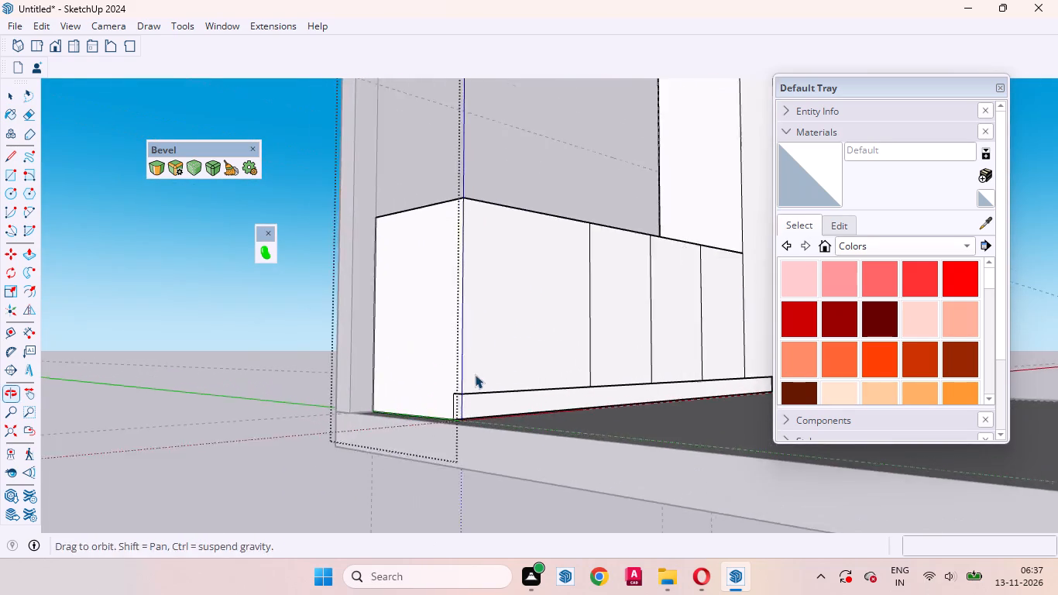
scroll(475, 374, up, 5)
middle_click(438, 385)
middle_drag(445, 397, 303, 473)
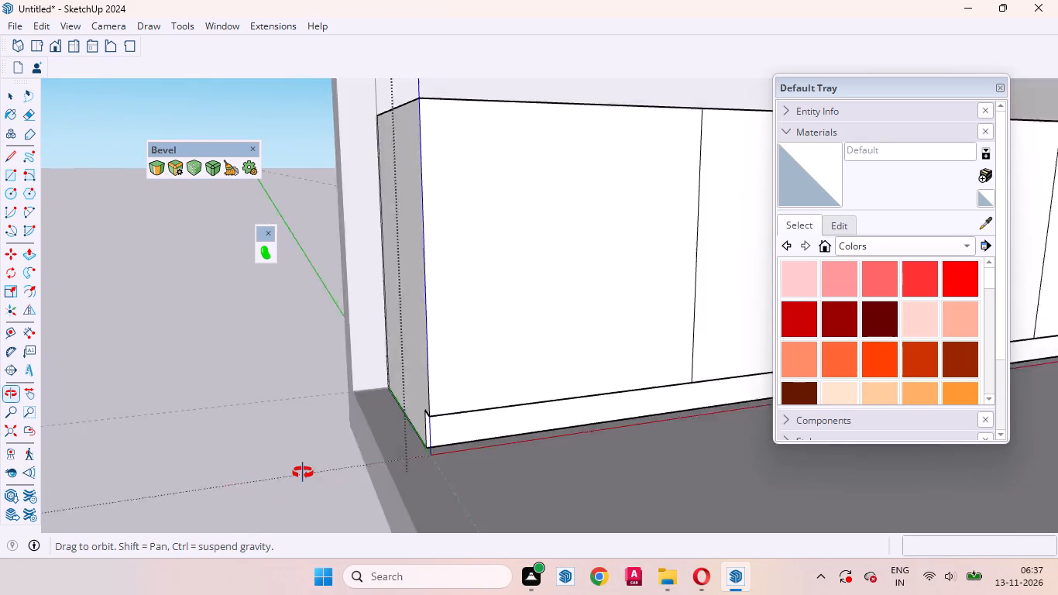
middle_drag(303, 473, 307, 506)
scroll(452, 538, up, 1)
scroll(443, 536, down, 9)
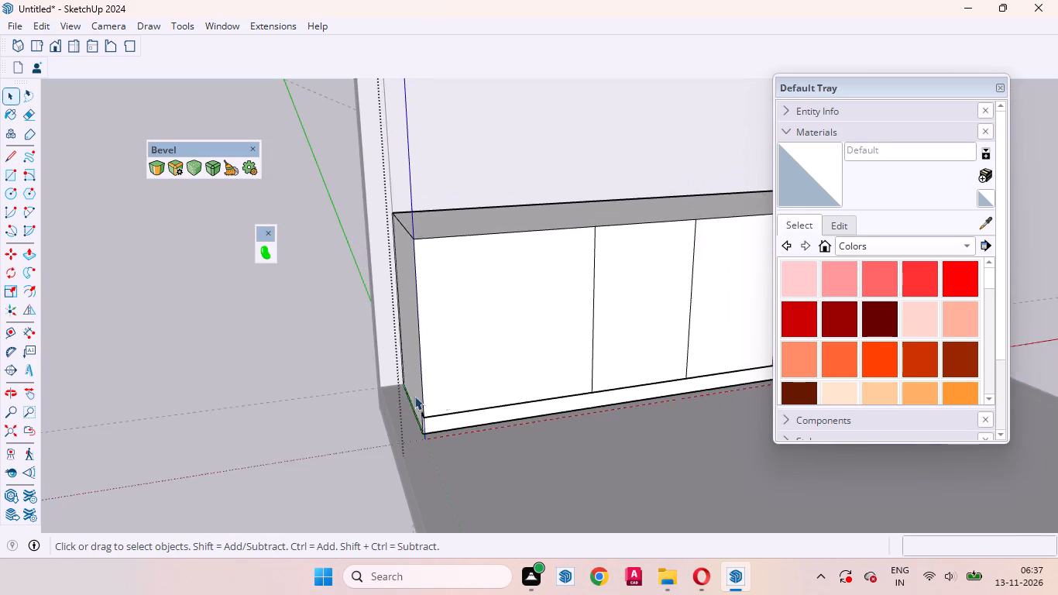
middle_drag(527, 414, 485, 400)
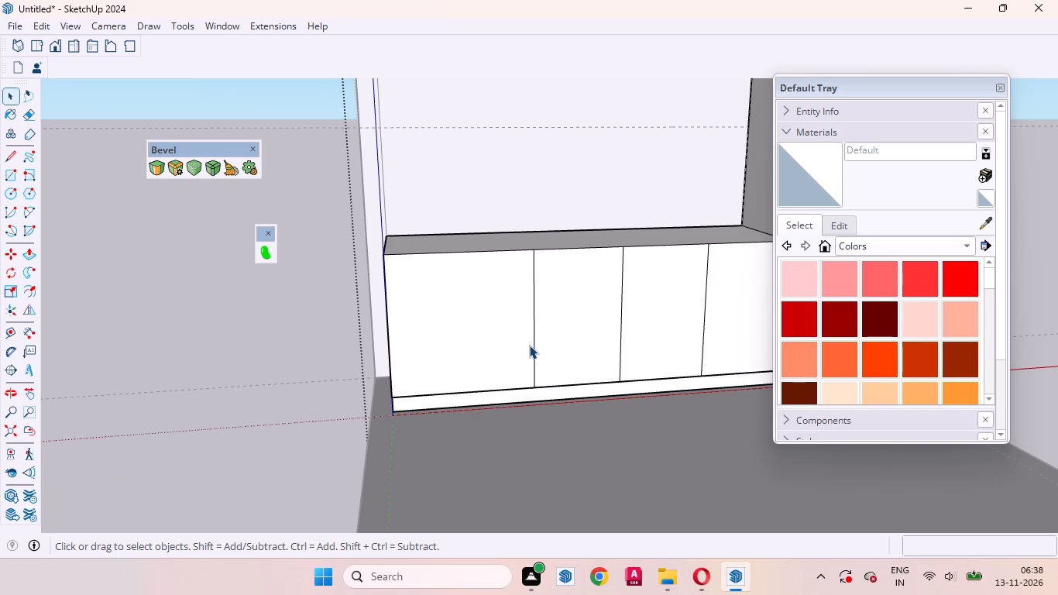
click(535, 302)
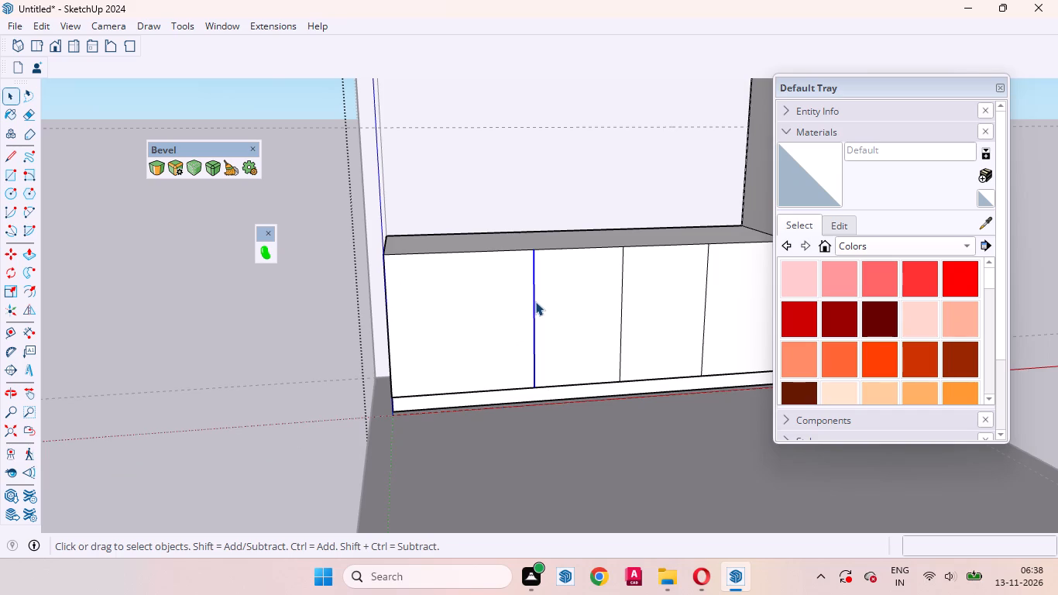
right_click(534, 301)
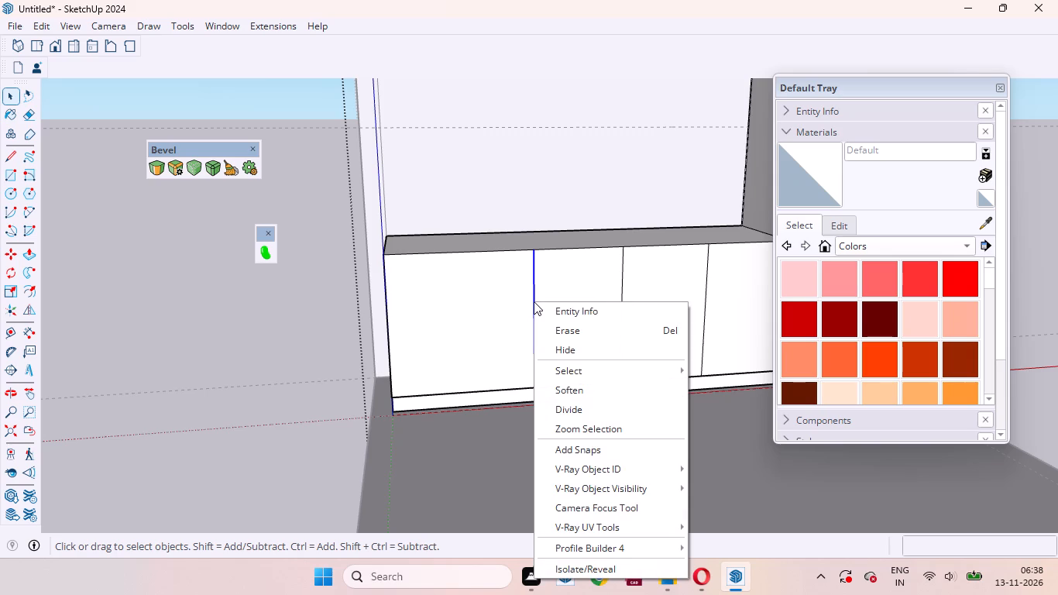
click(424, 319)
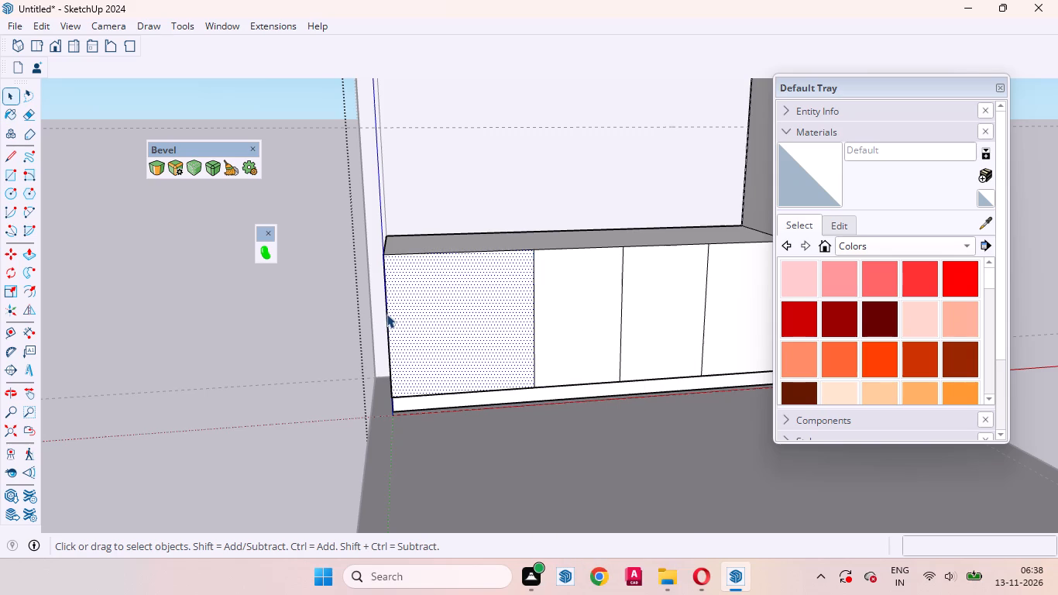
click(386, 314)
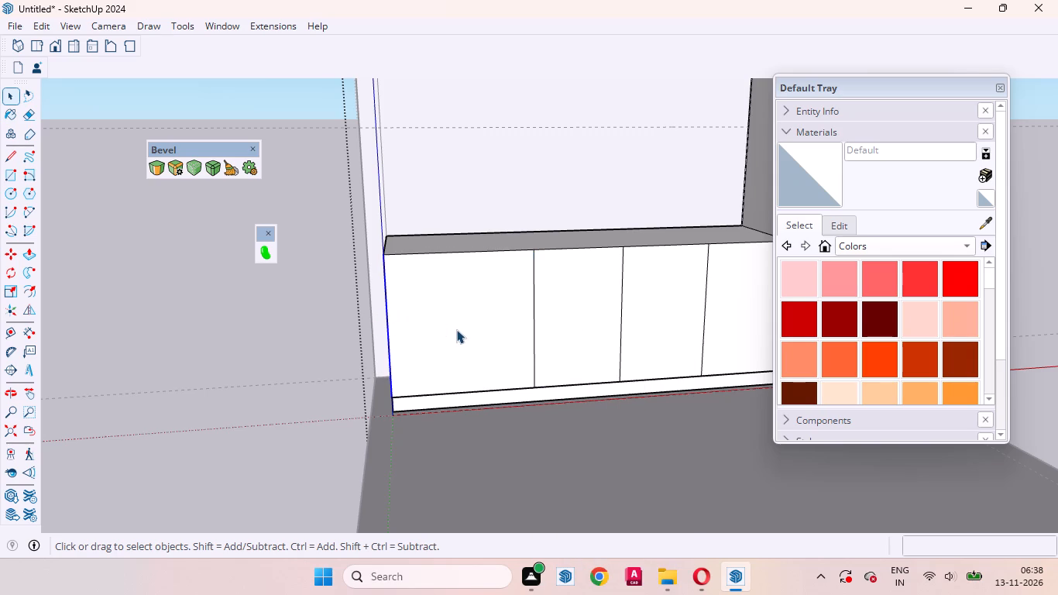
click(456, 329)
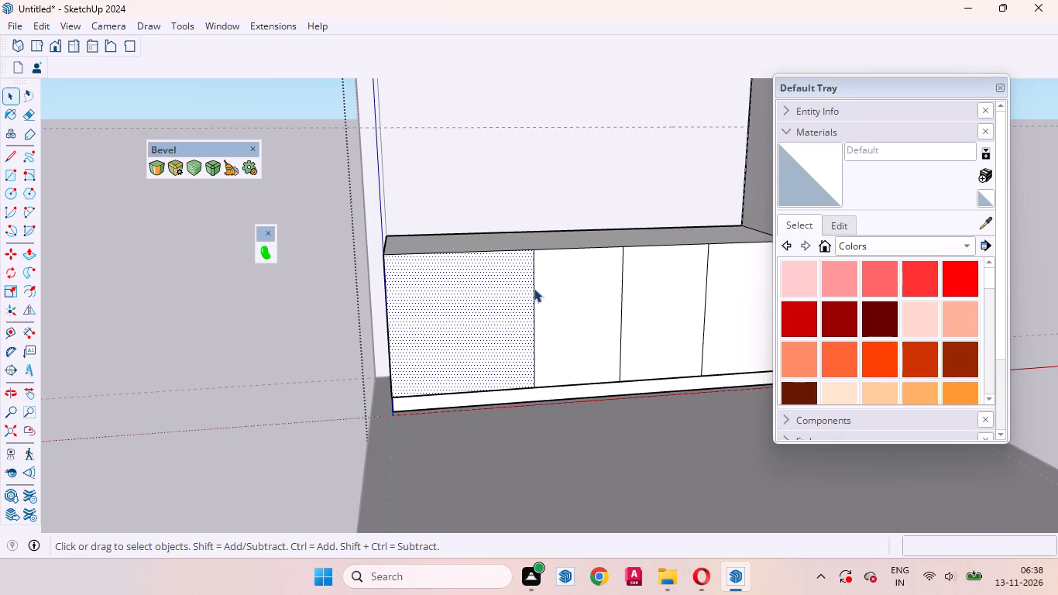
Copy the three vertical divider lines on the low box front 3 mm toward the tall unit.
click(534, 288)
scroll(487, 331, down, 6)
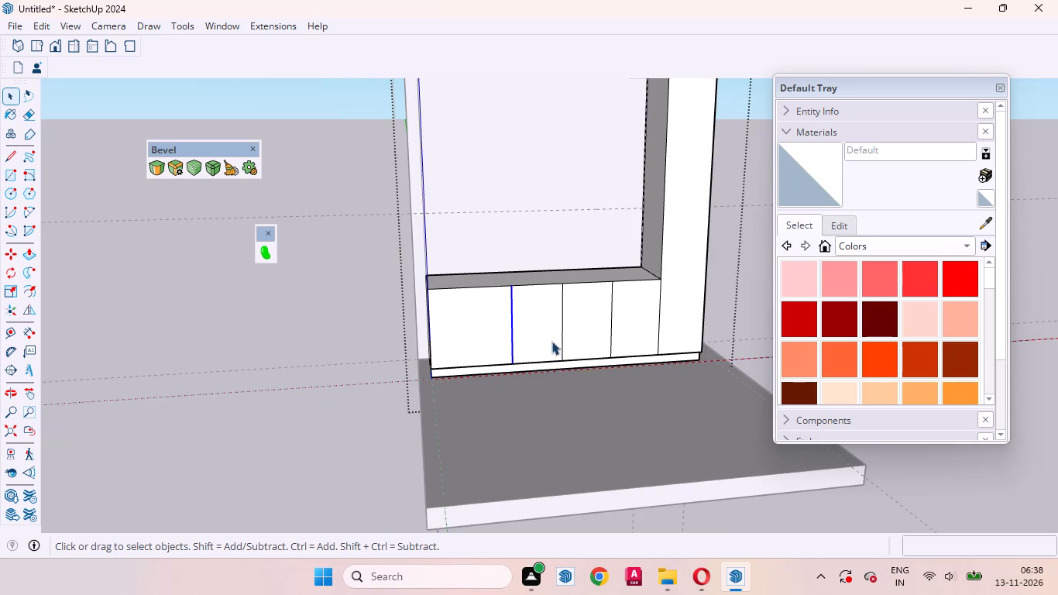
ctrl+click(561, 307)
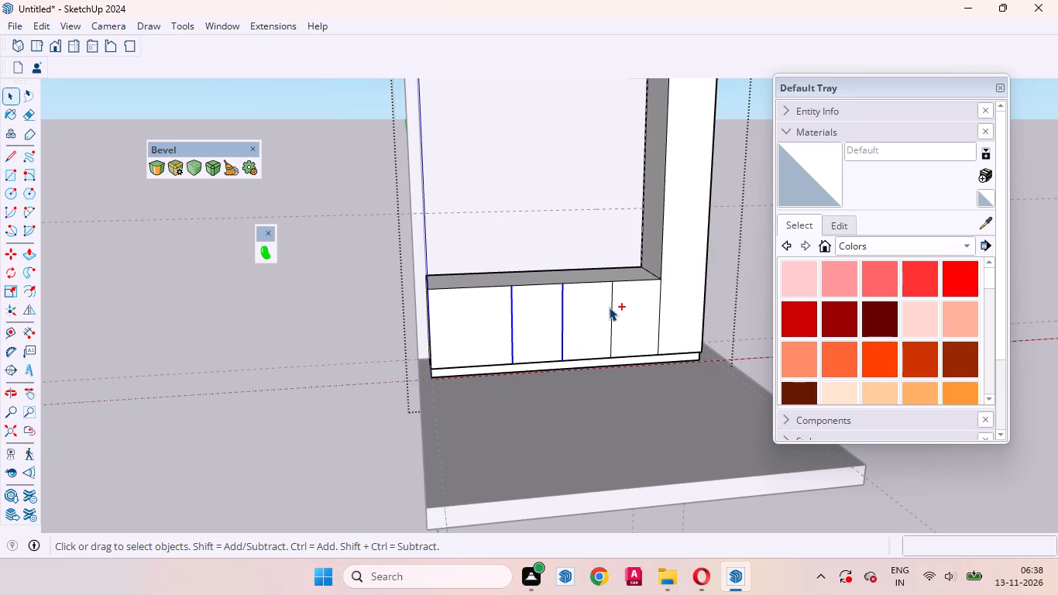
ctrl+click(611, 306)
ctrl+middle_drag(623, 321, 531, 302)
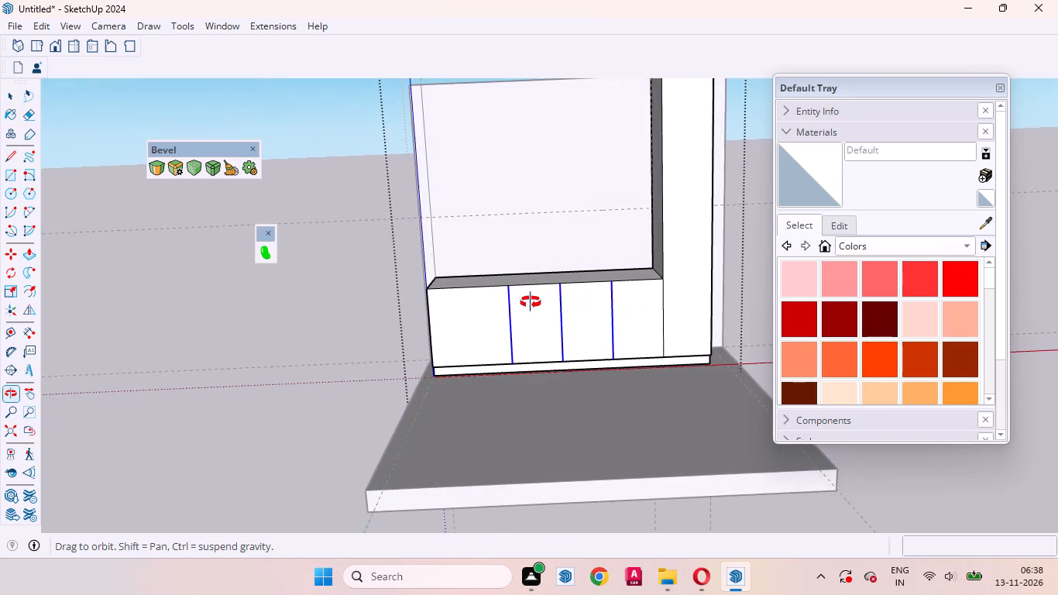
ctrl+middle_drag(531, 302, 523, 302)
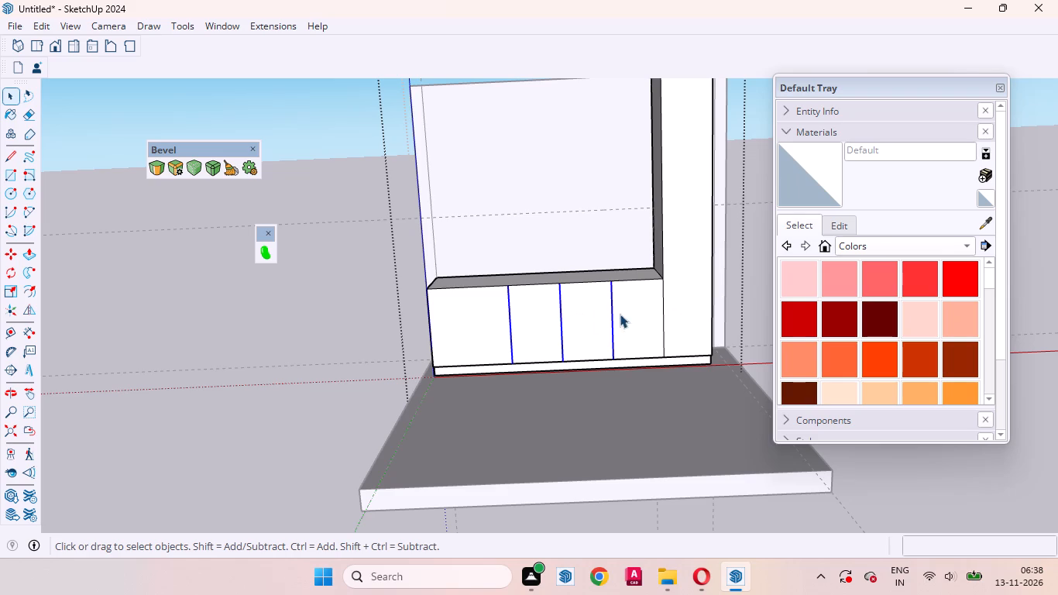
key(m)
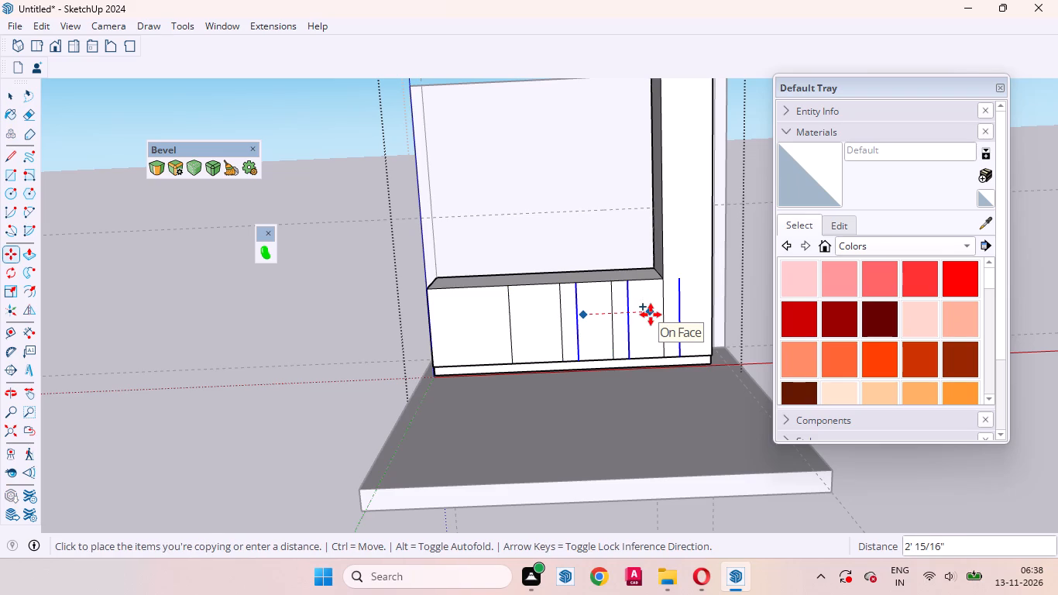
text(3mm)
key(Return)
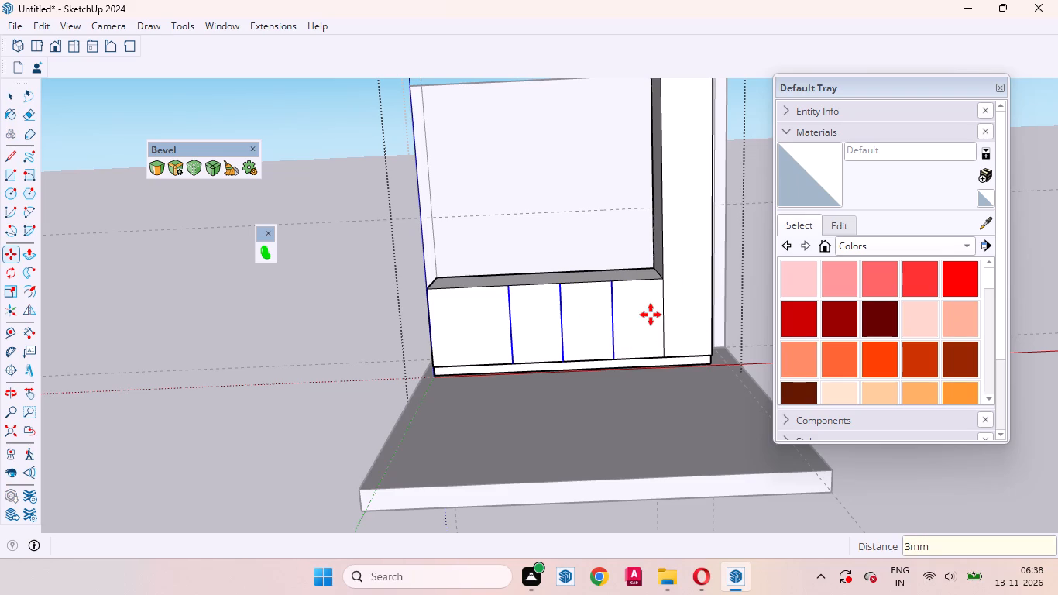
key(space)
Copy the vertical line between the low box and tall unit 3 mm toward the low box.
scroll(665, 304, up, 6)
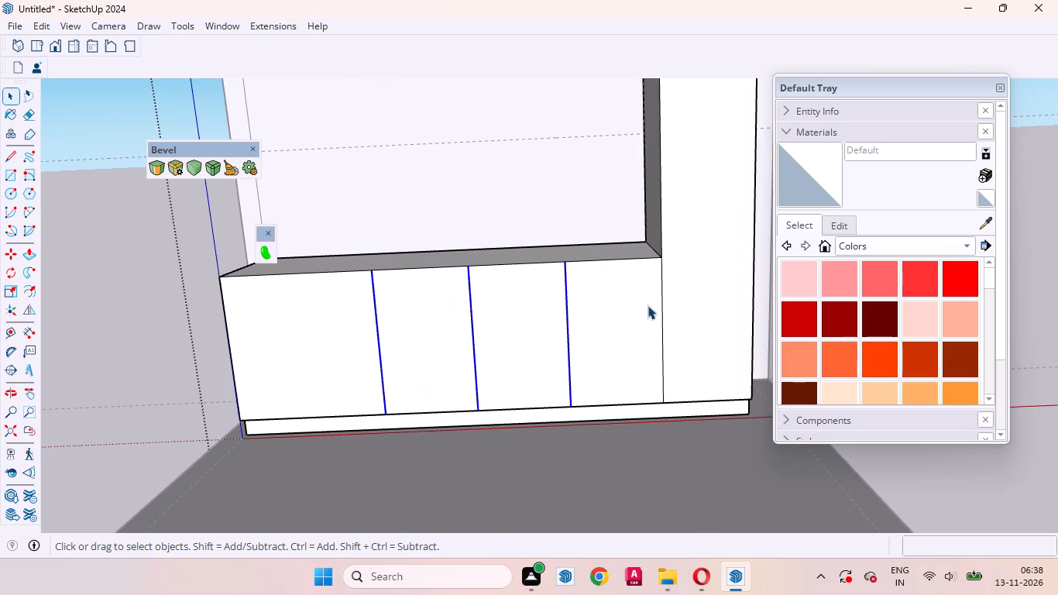
click(645, 305)
middle_drag(679, 298, 661, 293)
scroll(659, 274, up, 3)
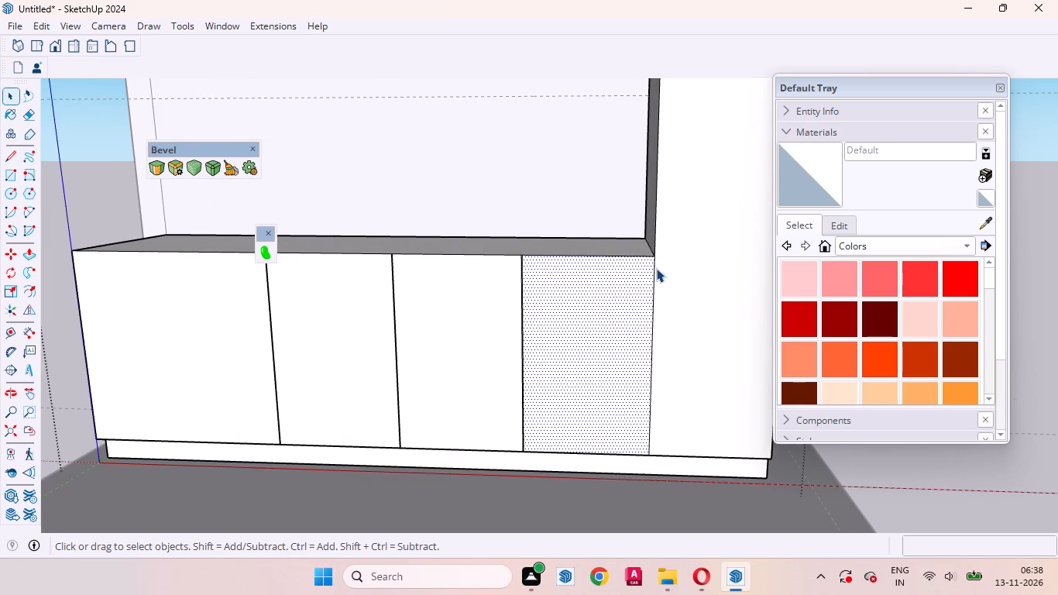
click(654, 266)
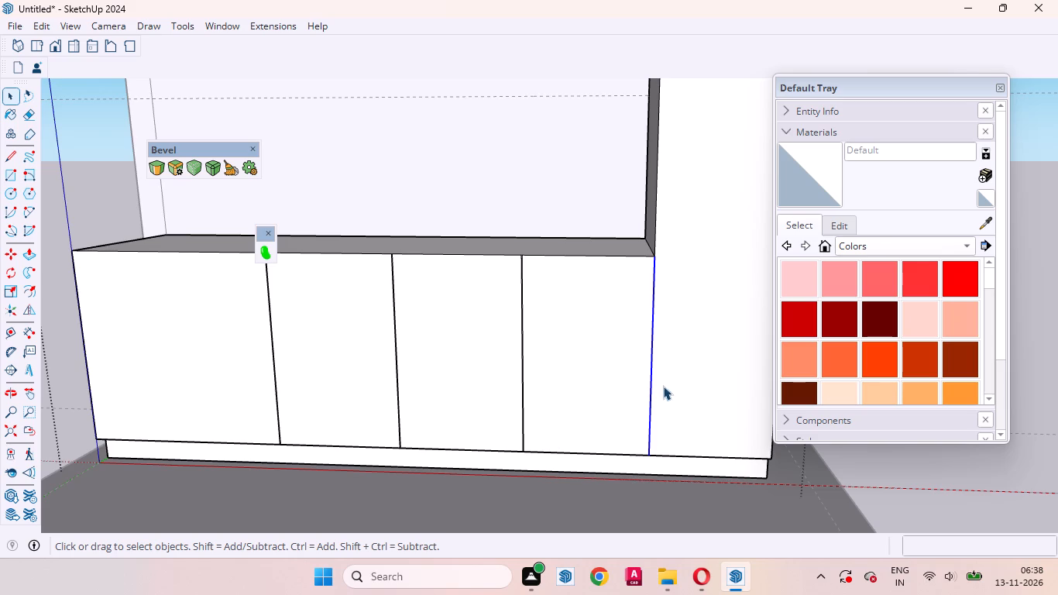
middle_drag(663, 386, 651, 373)
key(m)
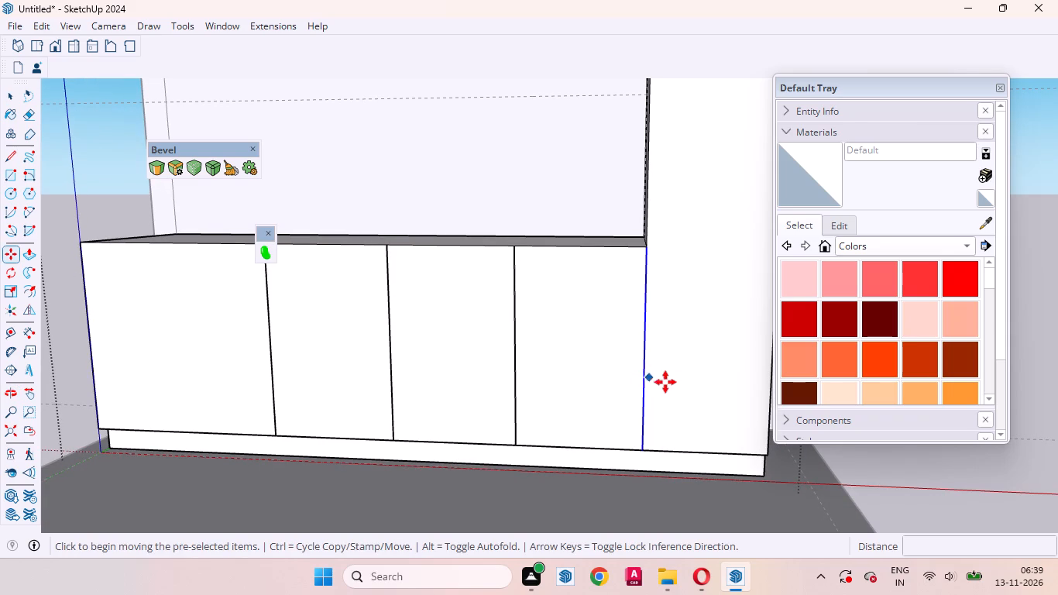
click(673, 382)
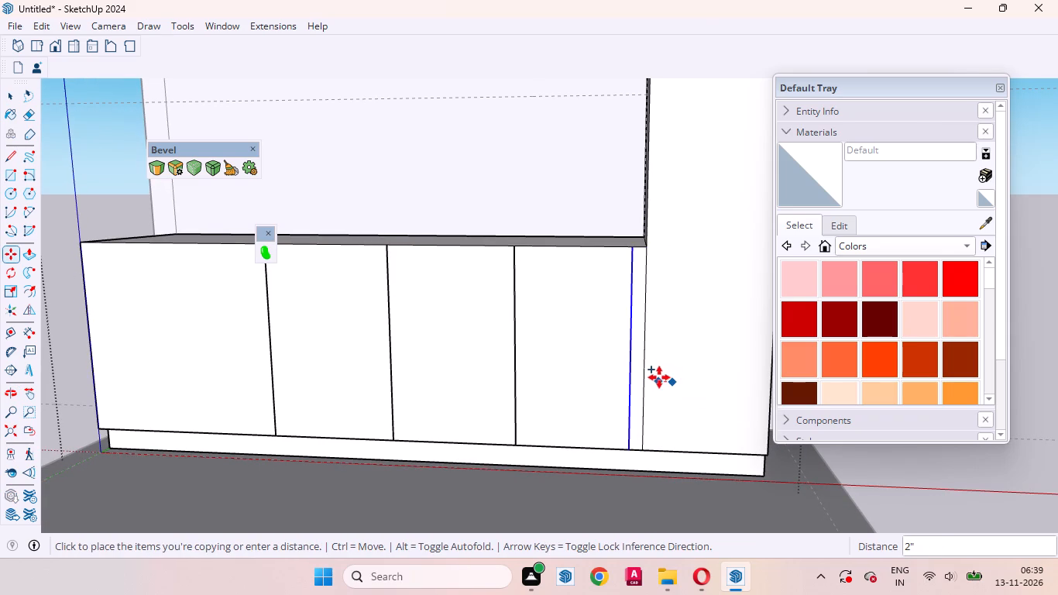
text(3mm)
key(Return)
key(space)
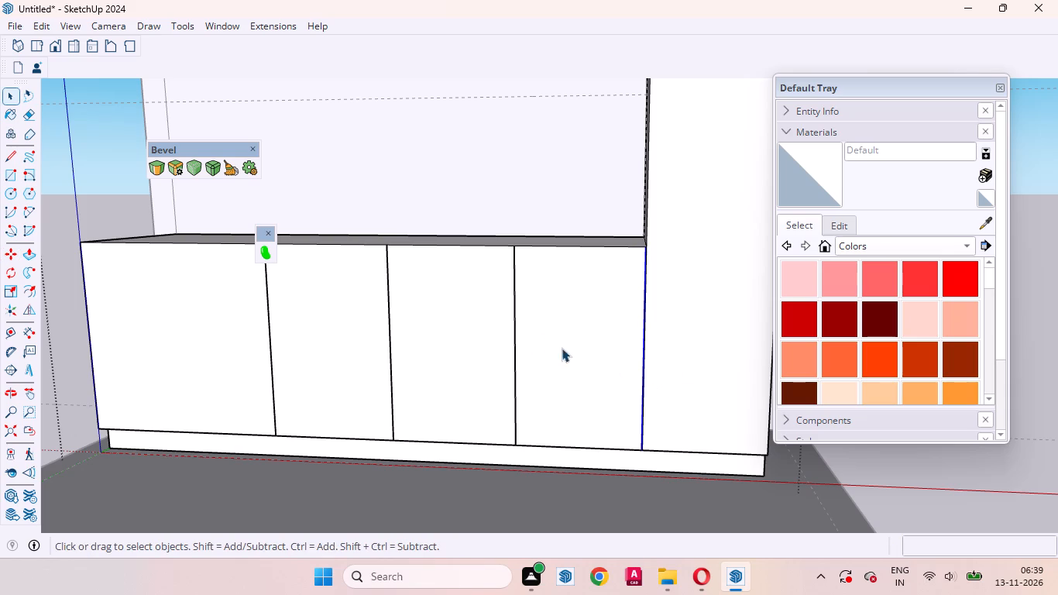
Push the narrow strip between the wide end panel and its neighbouring panel 18 mm inward to form a groove.
scroll(740, 399, down, 3)
middle_drag(407, 337, 494, 357)
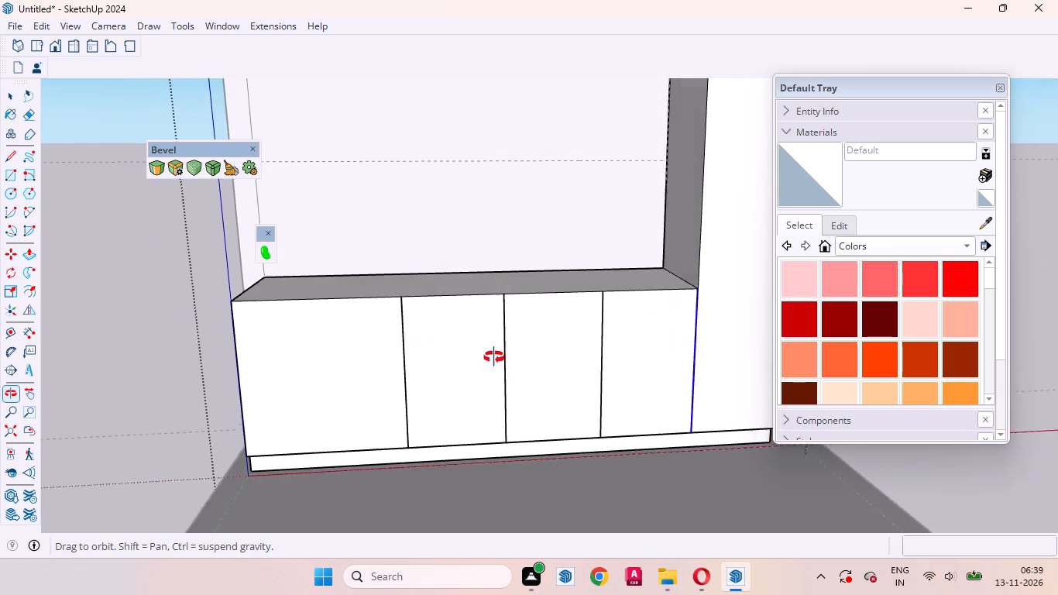
middle_drag(494, 357, 507, 336)
click(364, 354)
scroll(418, 301, up, 8)
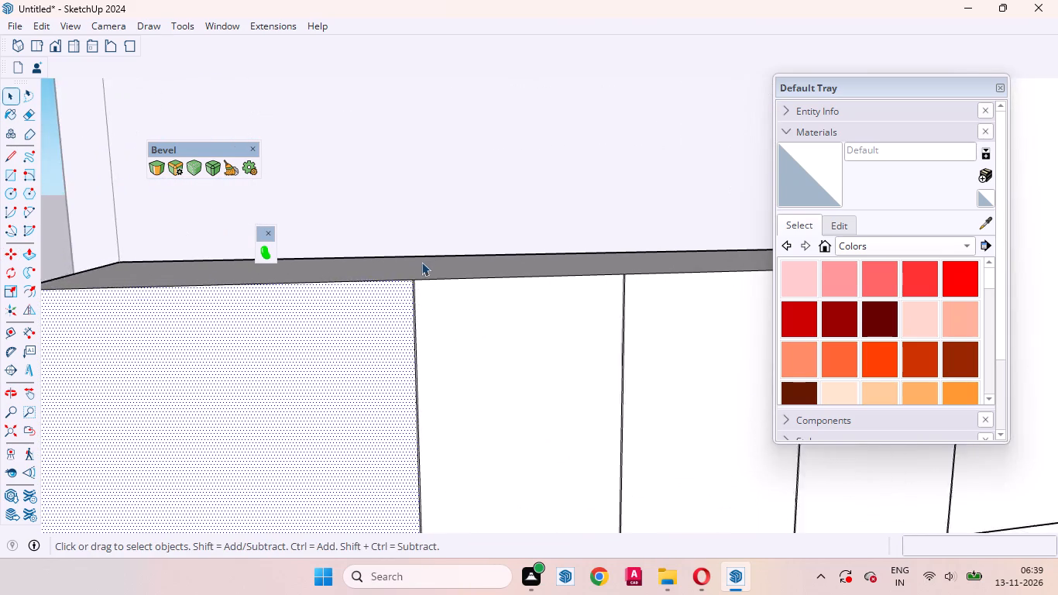
scroll(421, 262, up, 14)
click(407, 312)
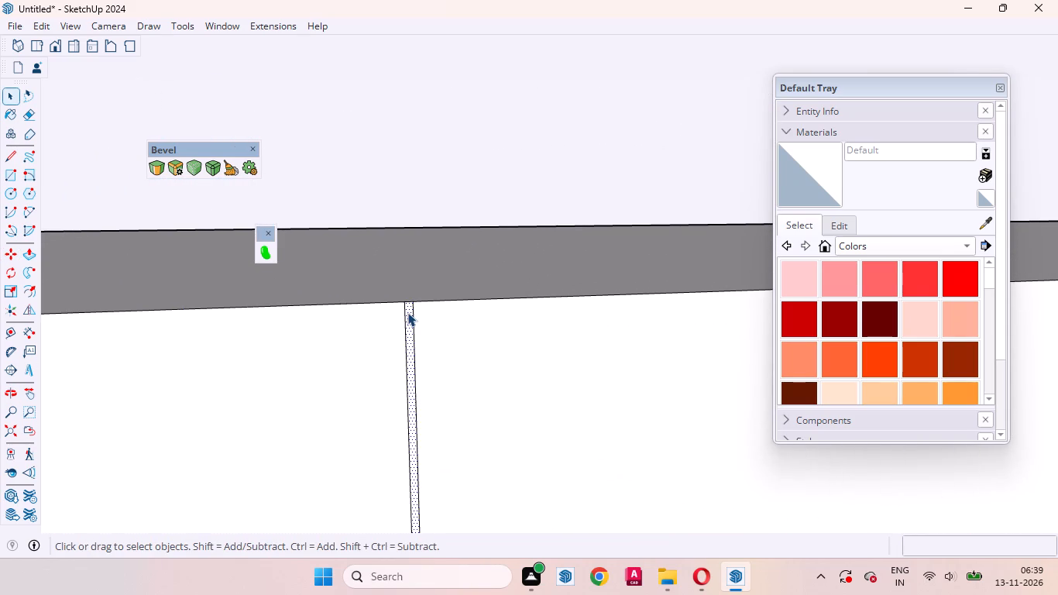
key(p)
click(407, 312)
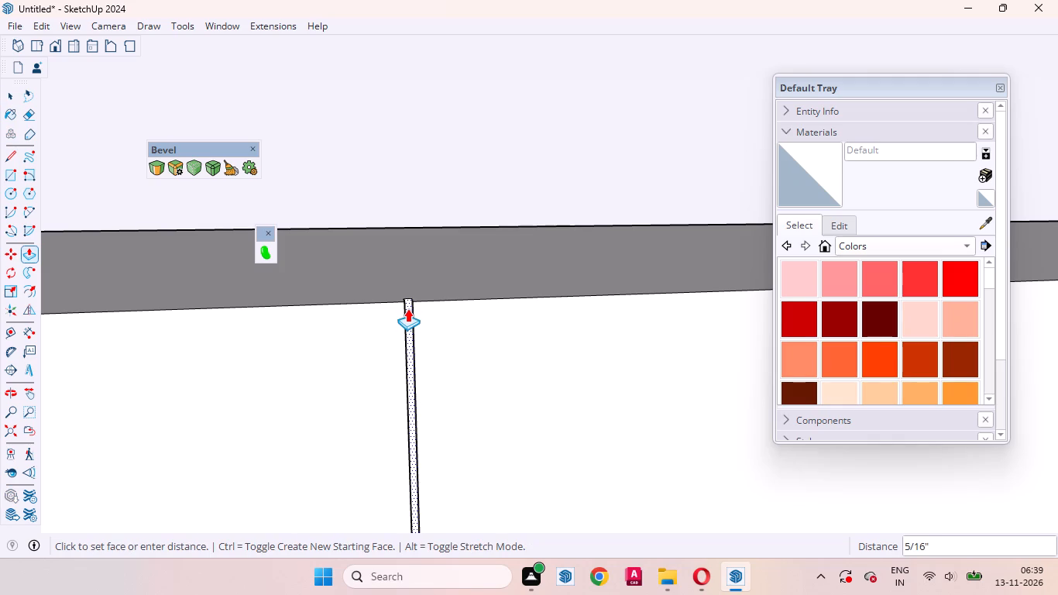
text(18mm)
key(Return)
Push the other three narrow strips inward by the same 18 mm, including the one beside the tall unit.
scroll(376, 332, down, 16)
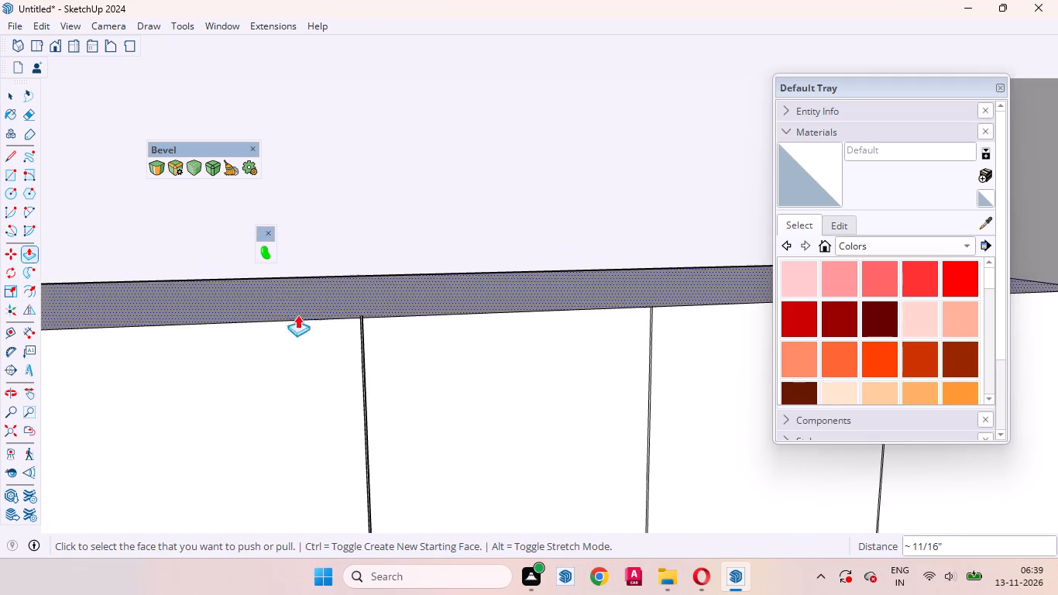
scroll(297, 315, down, 4)
scroll(575, 325, up, 14)
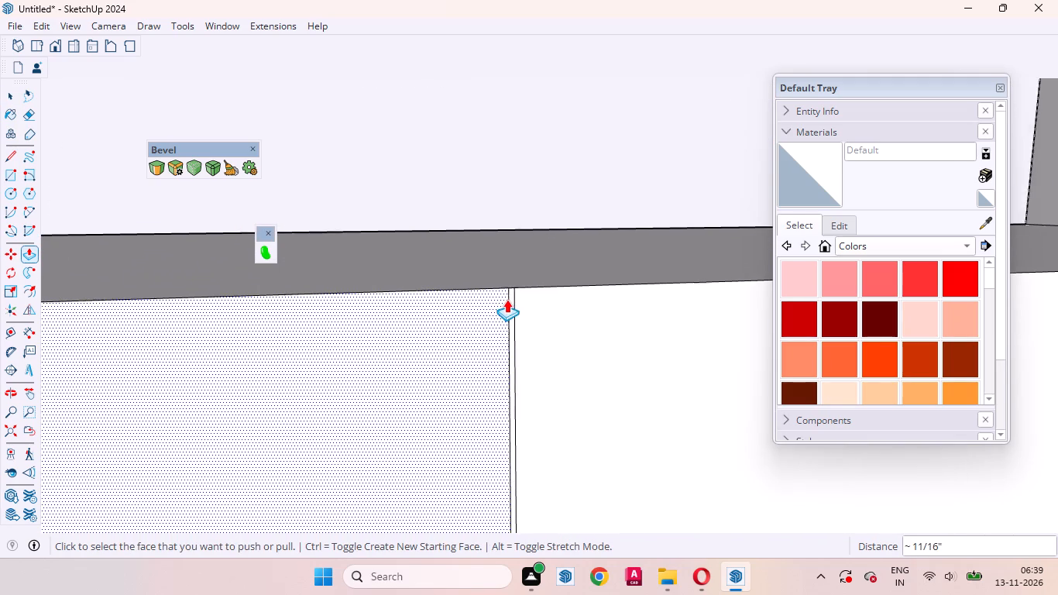
scroll(507, 299, up, 7)
double_click(515, 301)
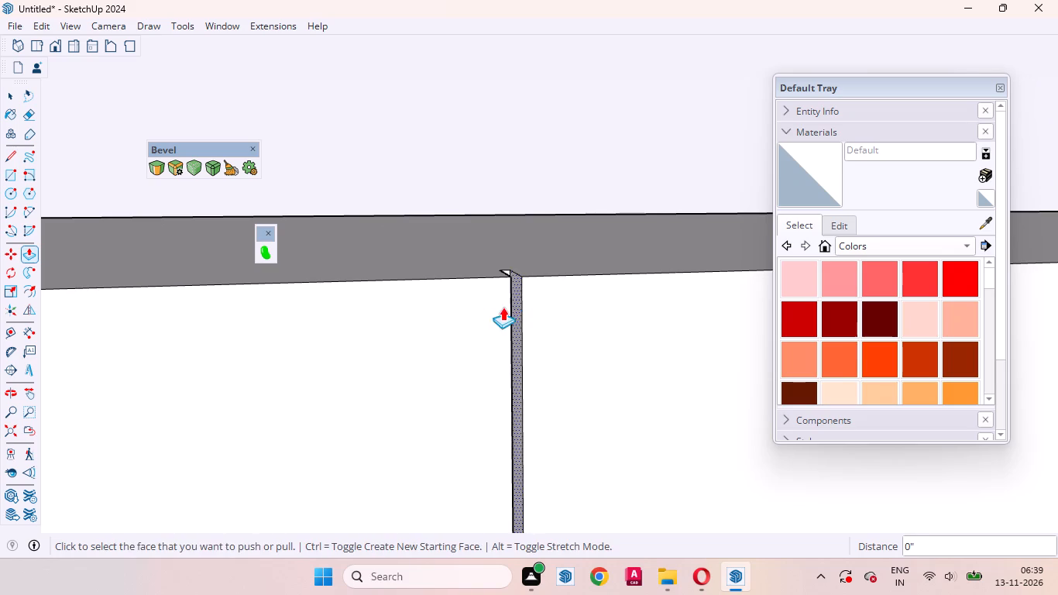
scroll(483, 315, down, 20)
scroll(483, 315, down, 6)
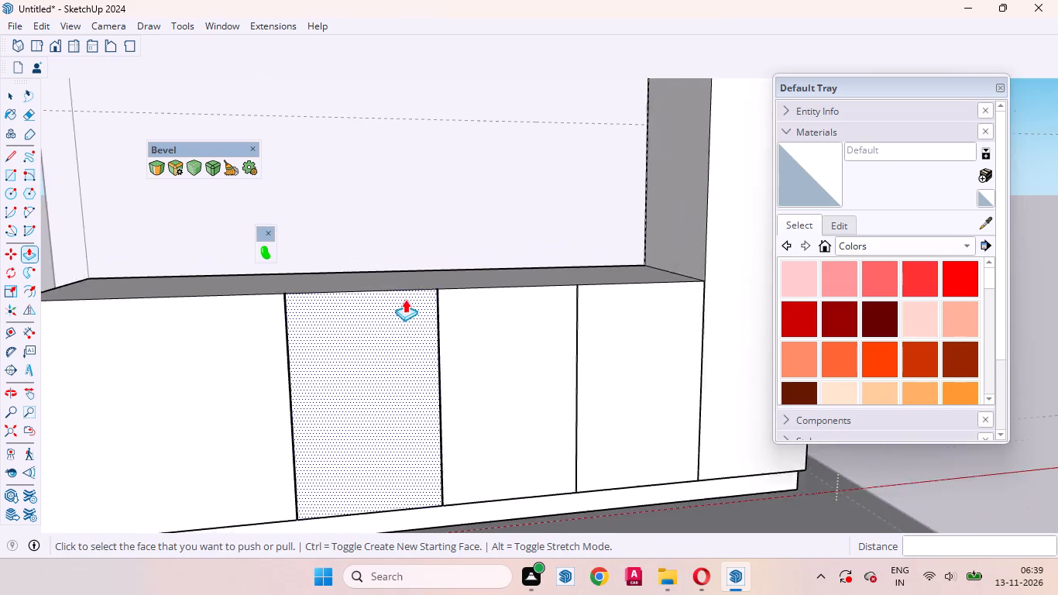
scroll(405, 299, down, 1)
scroll(579, 291, up, 18)
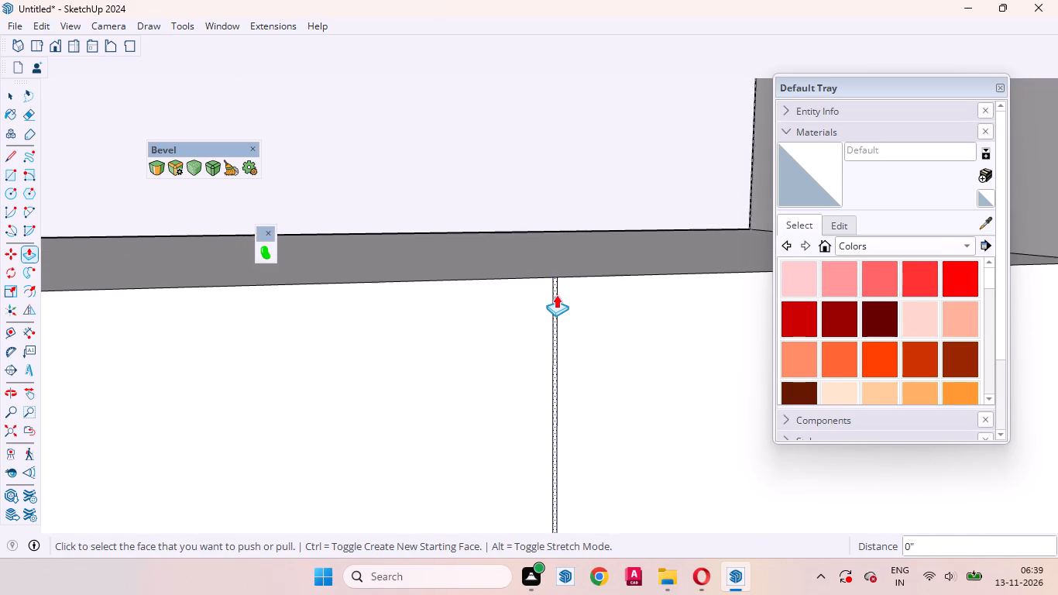
scroll(556, 294, up, 8)
double_click(556, 294)
scroll(520, 301, down, 5)
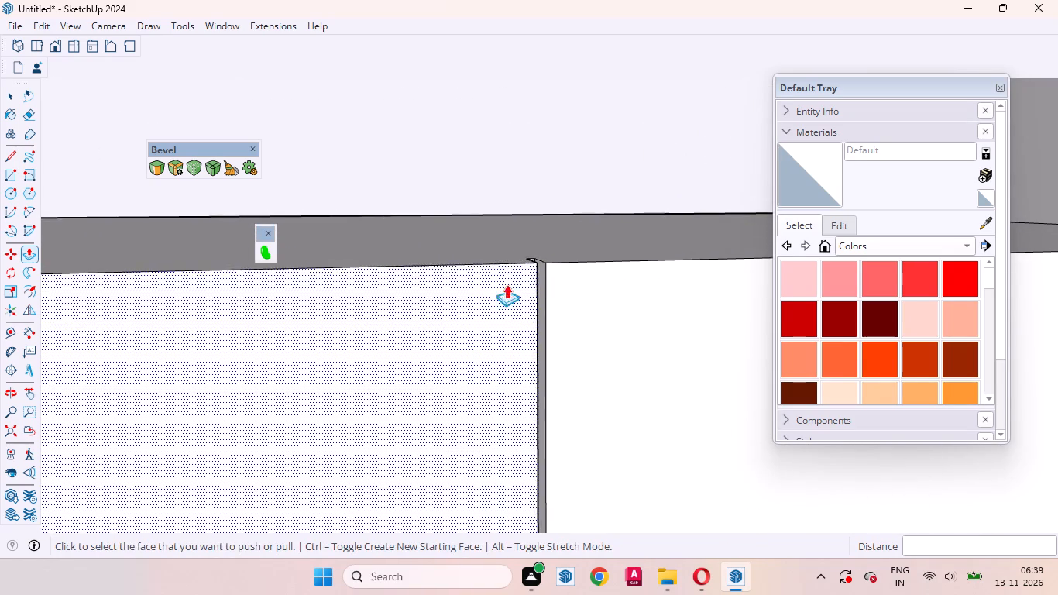
scroll(507, 284, down, 20)
scroll(507, 284, down, 4)
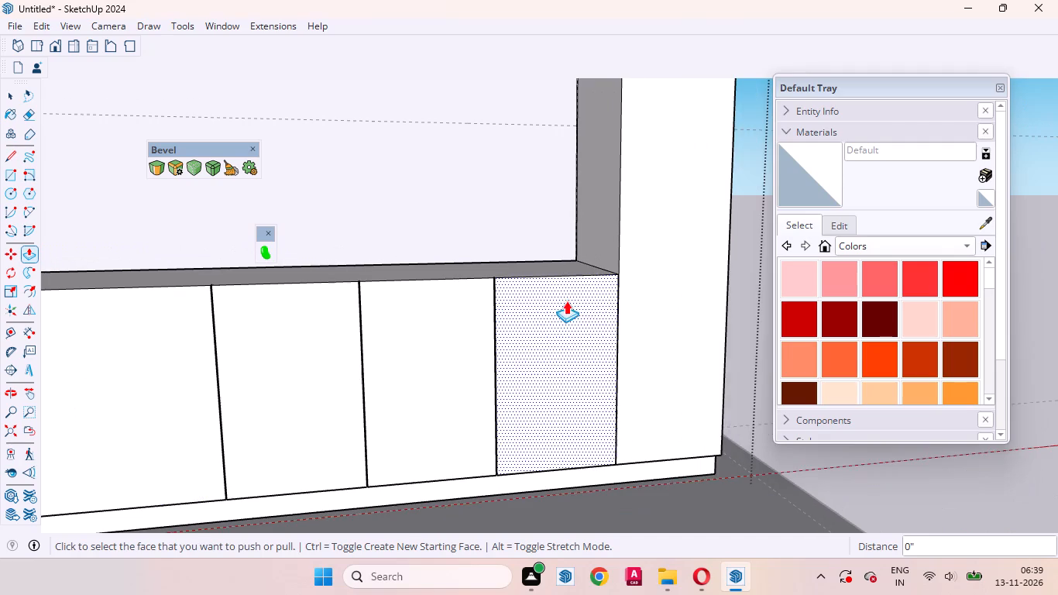
scroll(619, 282, up, 18)
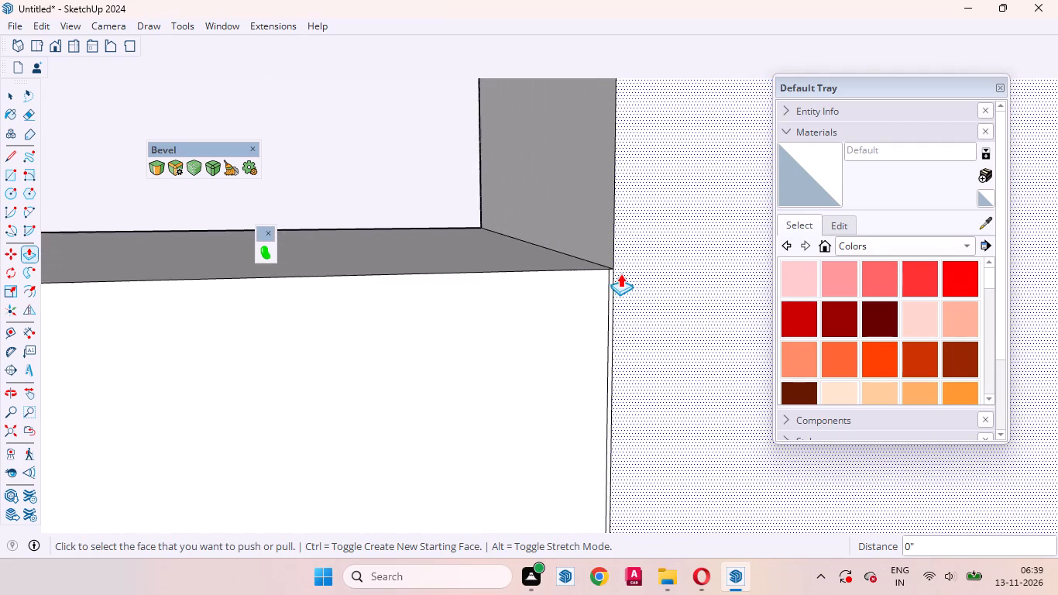
scroll(620, 273, up, 6)
double_click(606, 282)
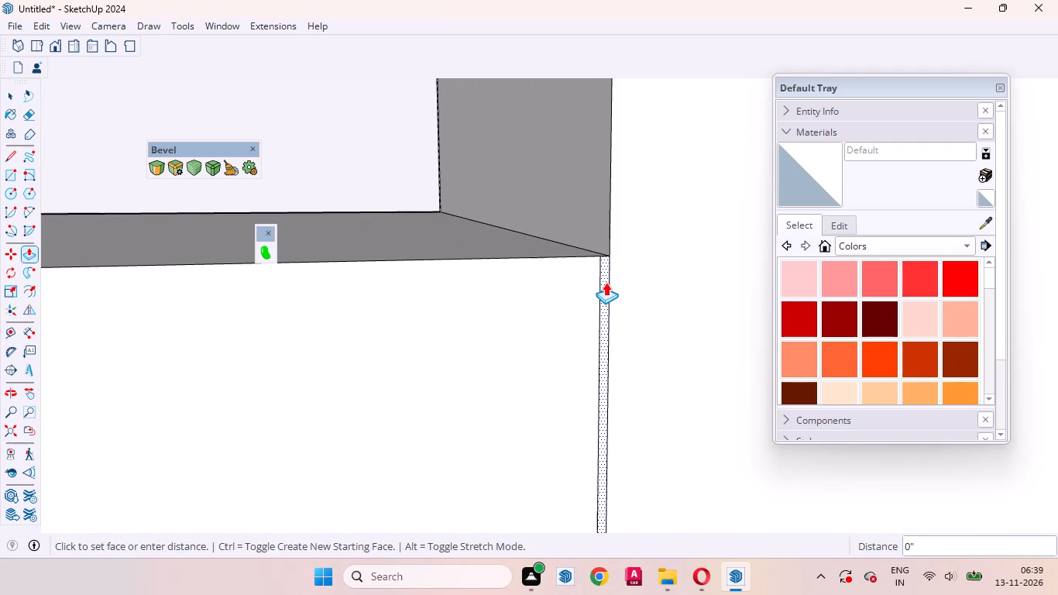
Divide the vertical groove edge bordering the wide end panel of the low box into three equal segments.
scroll(648, 302, down, 16)
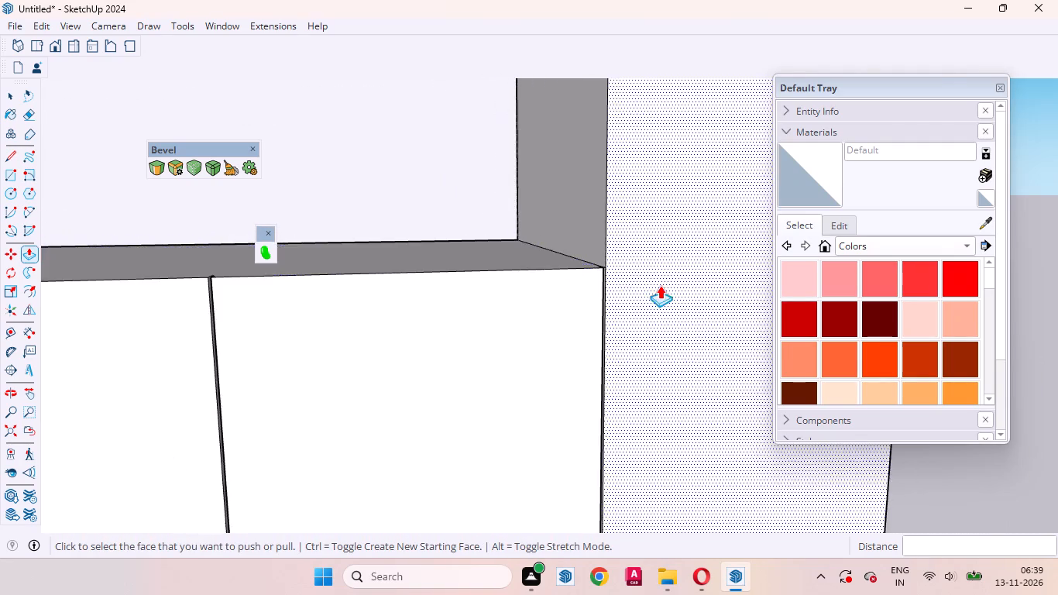
scroll(660, 285, down, 15)
scroll(661, 318, up, 1)
scroll(661, 319, down, 5)
middle_drag(652, 354, 569, 340)
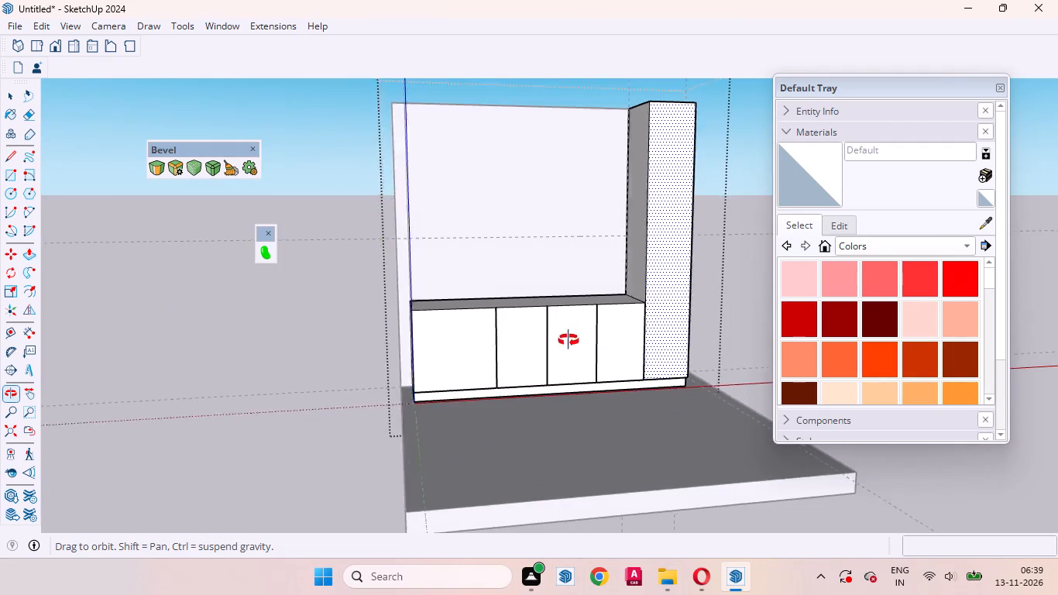
middle_drag(569, 340, 567, 325)
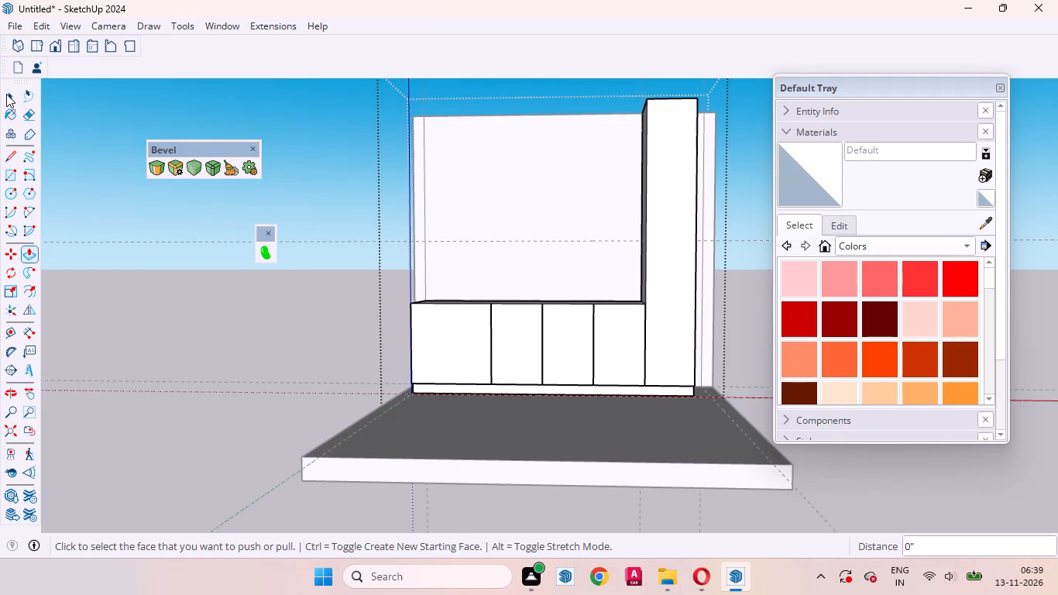
click(6, 94)
scroll(483, 339, up, 4)
click(446, 342)
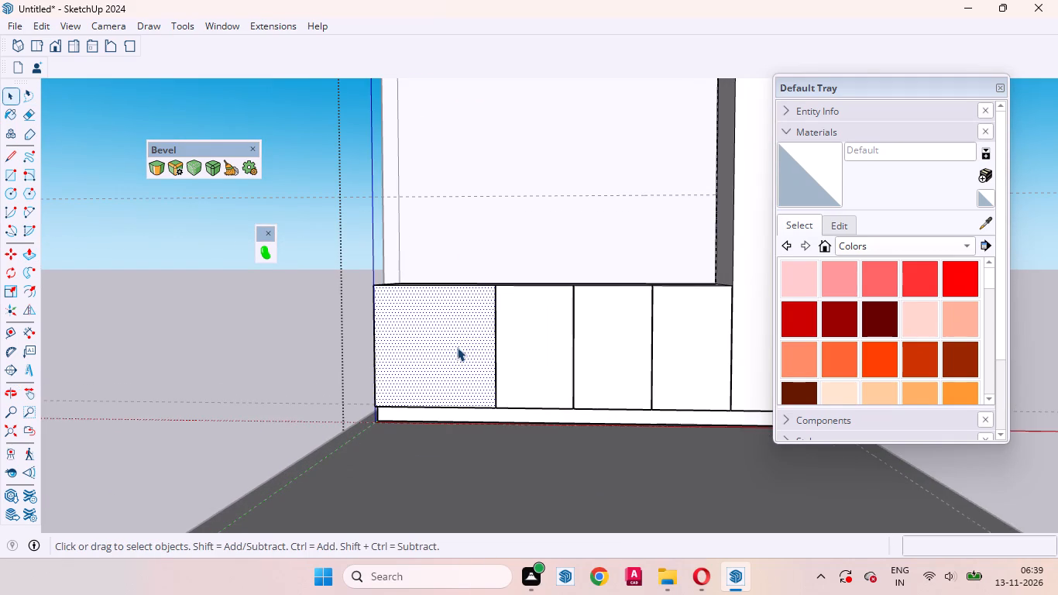
click(493, 315)
click(495, 315)
scroll(496, 316, up, 2)
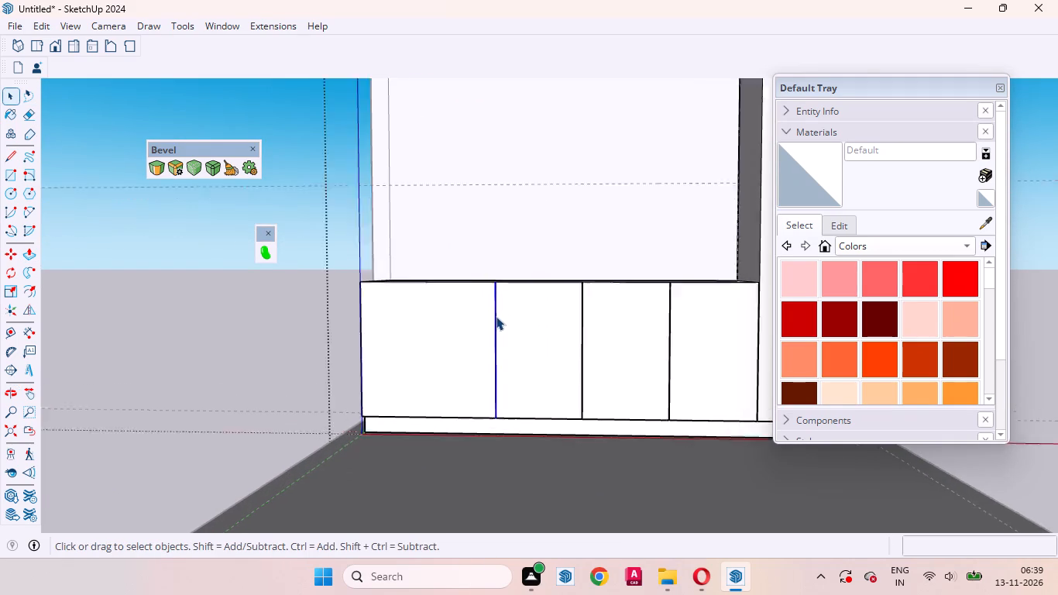
scroll(496, 316, up, 6)
scroll(483, 238, up, 16)
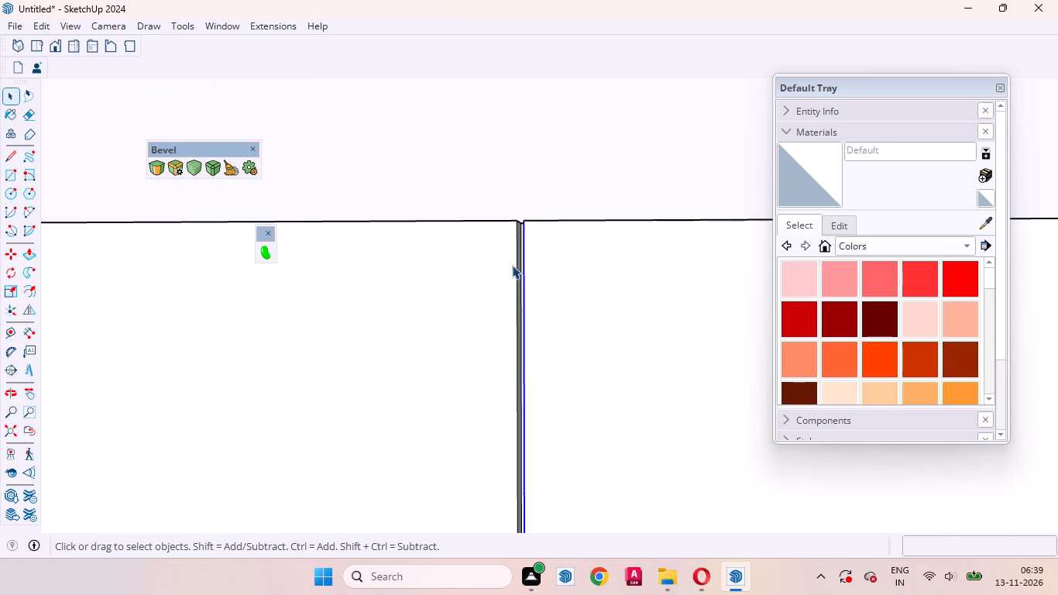
middle_drag(510, 310, 558, 346)
click(516, 269)
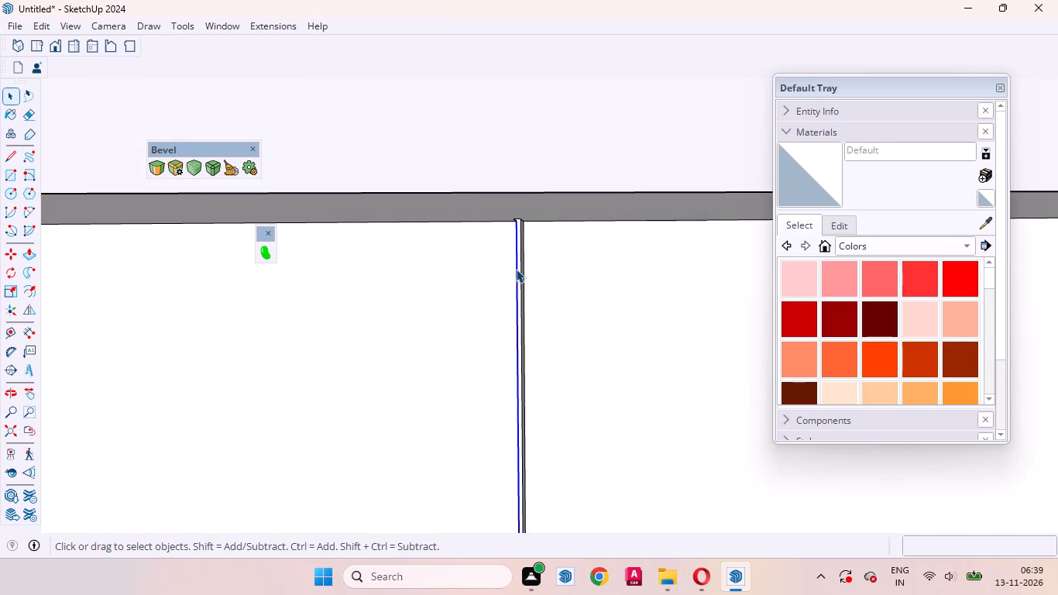
right_click(516, 269)
click(556, 380)
scroll(495, 352, down, 16)
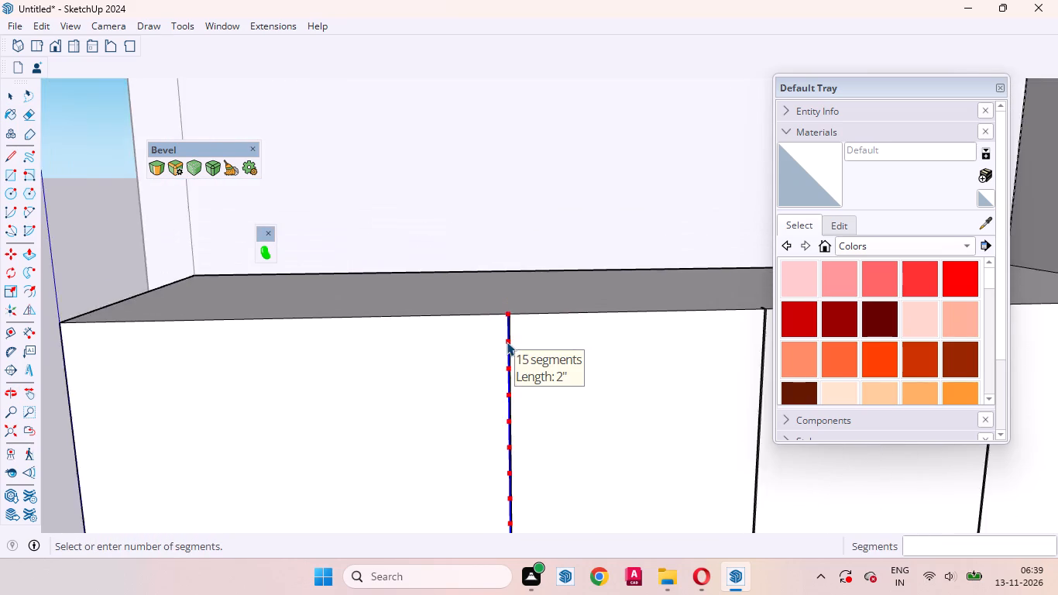
scroll(507, 342, down, 7)
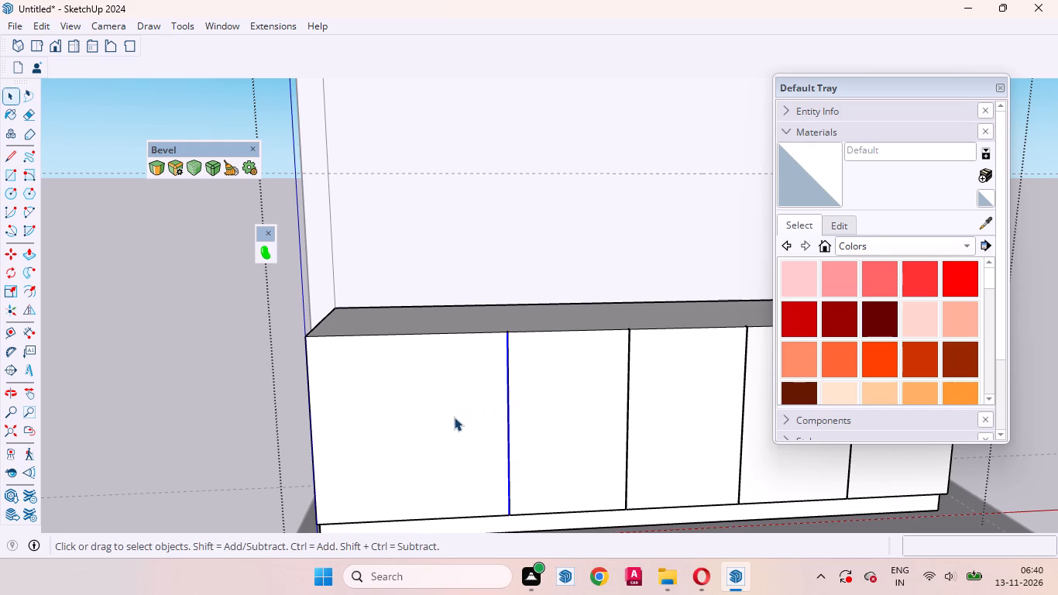
Draw two horizontal lines, each 2' 6" long, across the wide end panel from the groove edge's division points to its outer edge.
key(l)
click(504, 392)
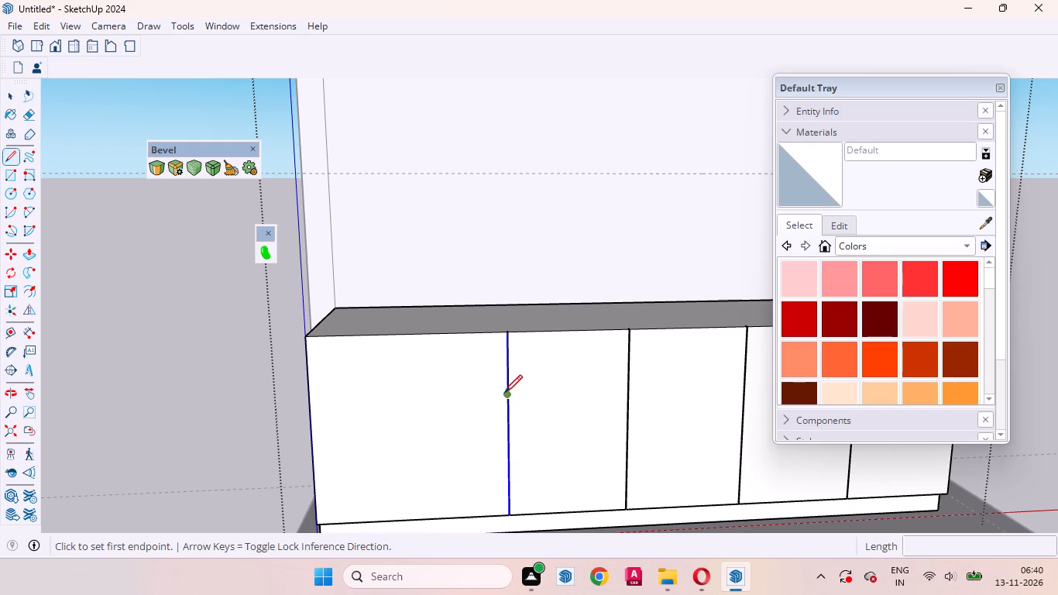
click(311, 396)
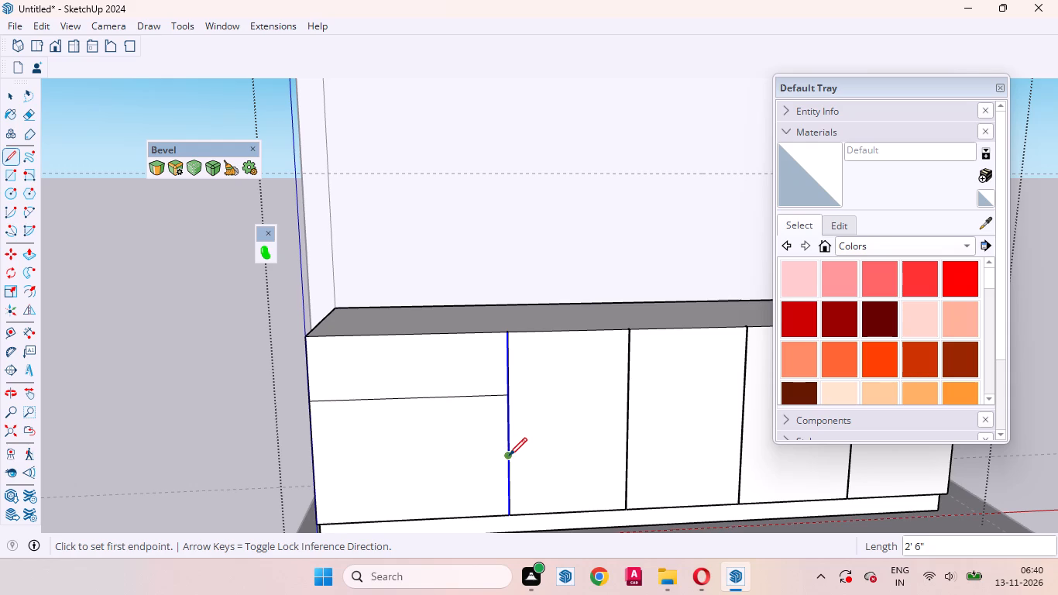
click(509, 456)
click(318, 456)
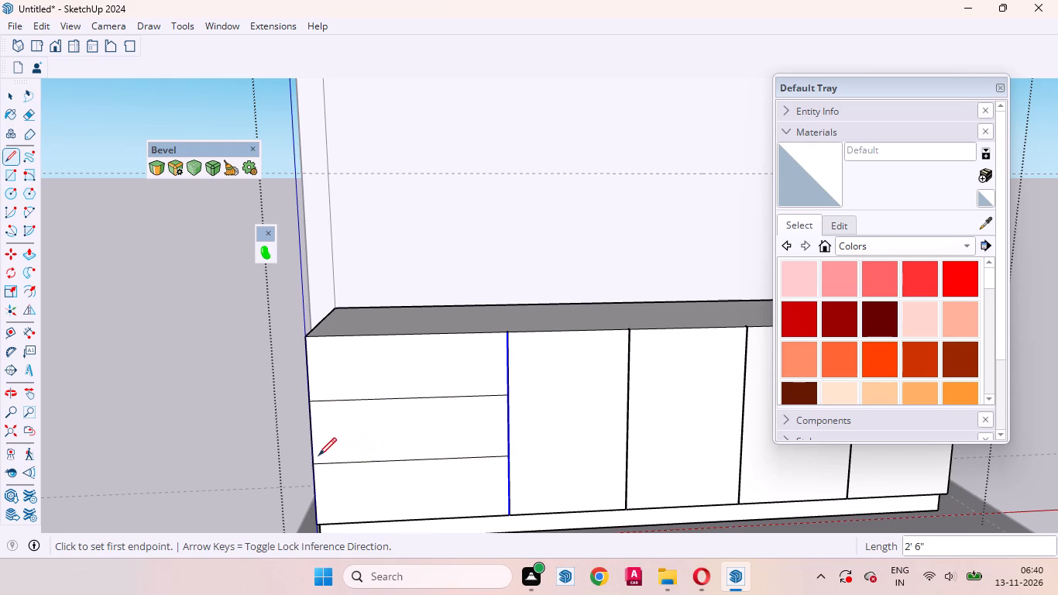
key(space)
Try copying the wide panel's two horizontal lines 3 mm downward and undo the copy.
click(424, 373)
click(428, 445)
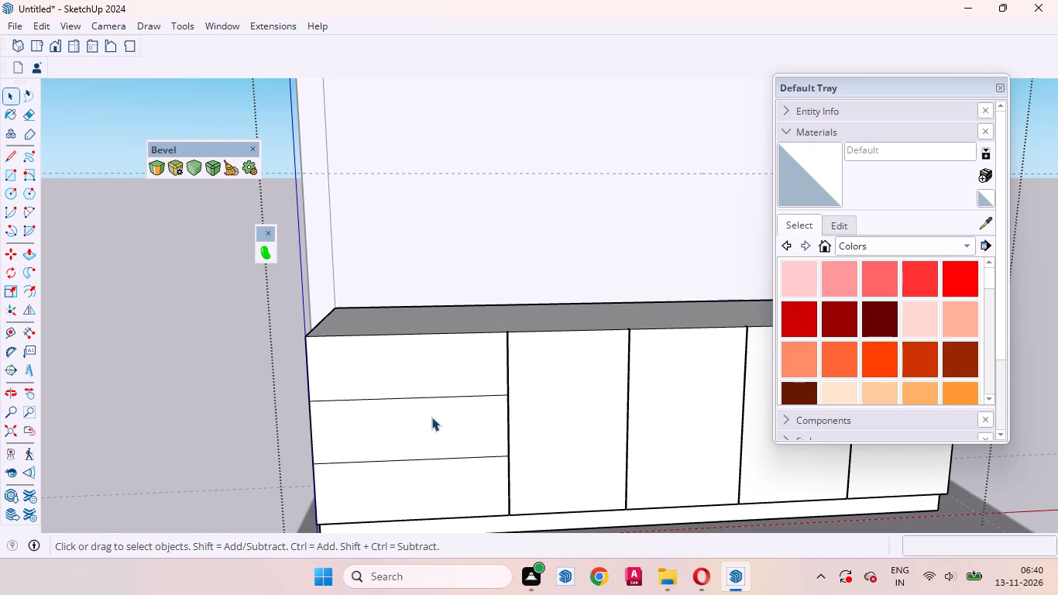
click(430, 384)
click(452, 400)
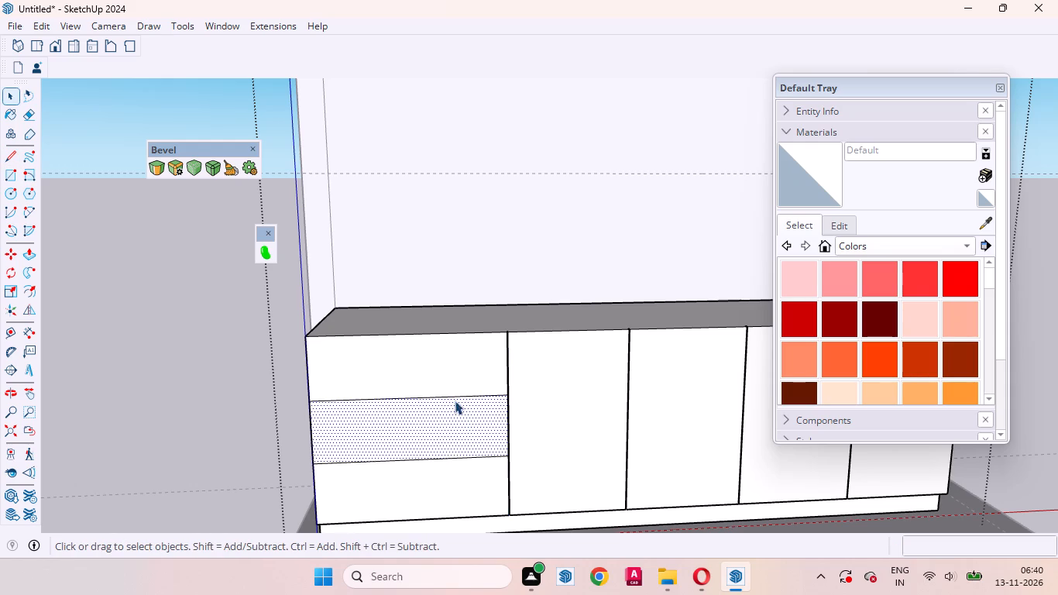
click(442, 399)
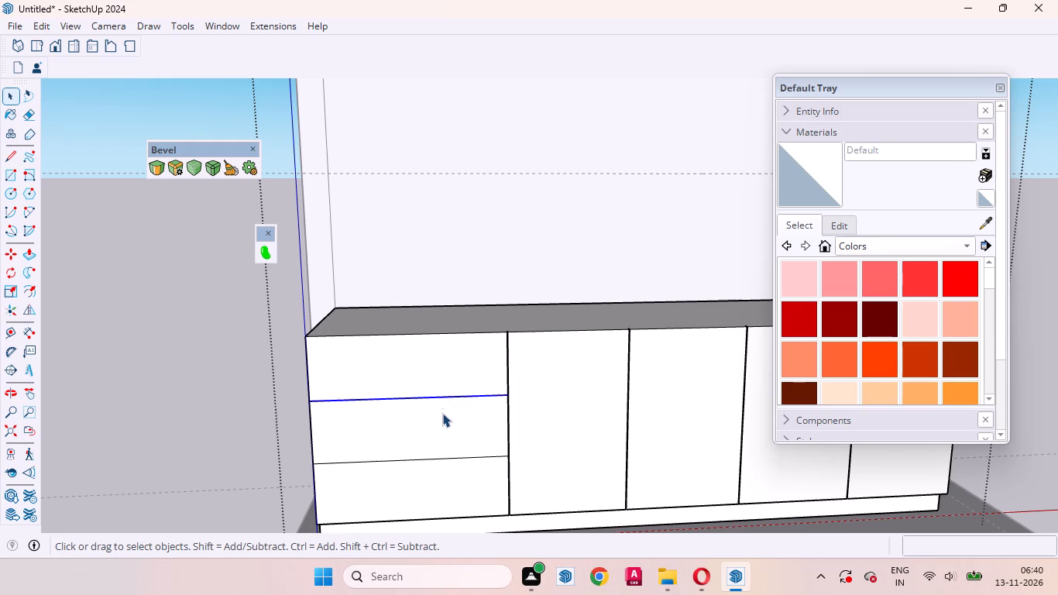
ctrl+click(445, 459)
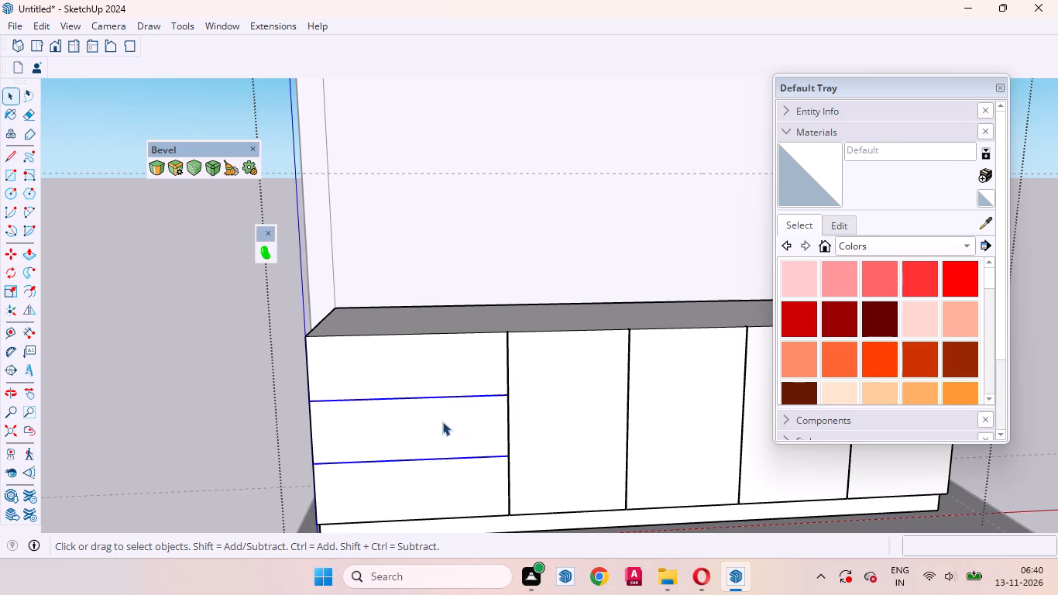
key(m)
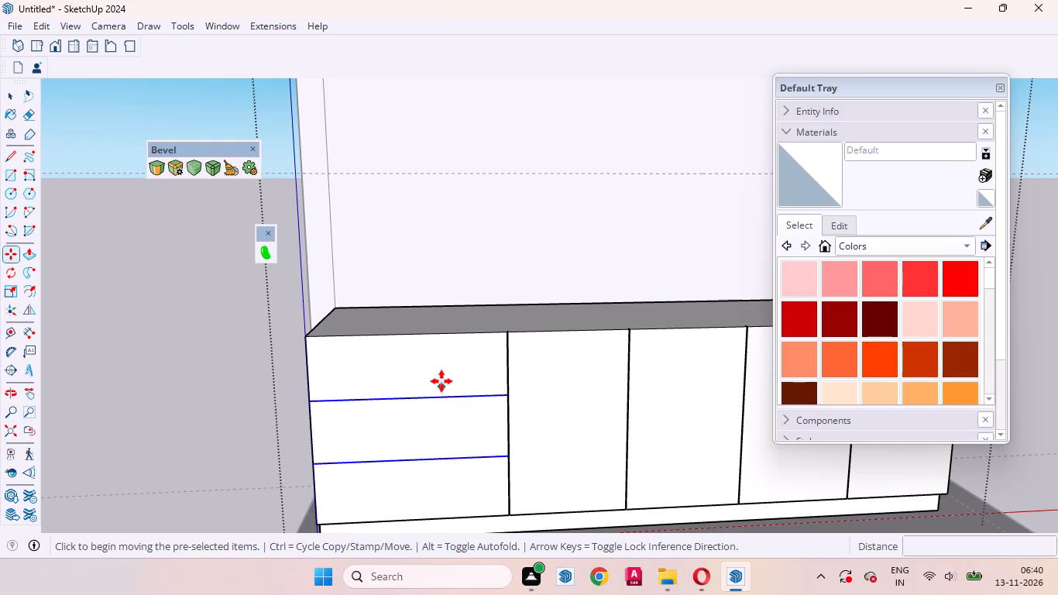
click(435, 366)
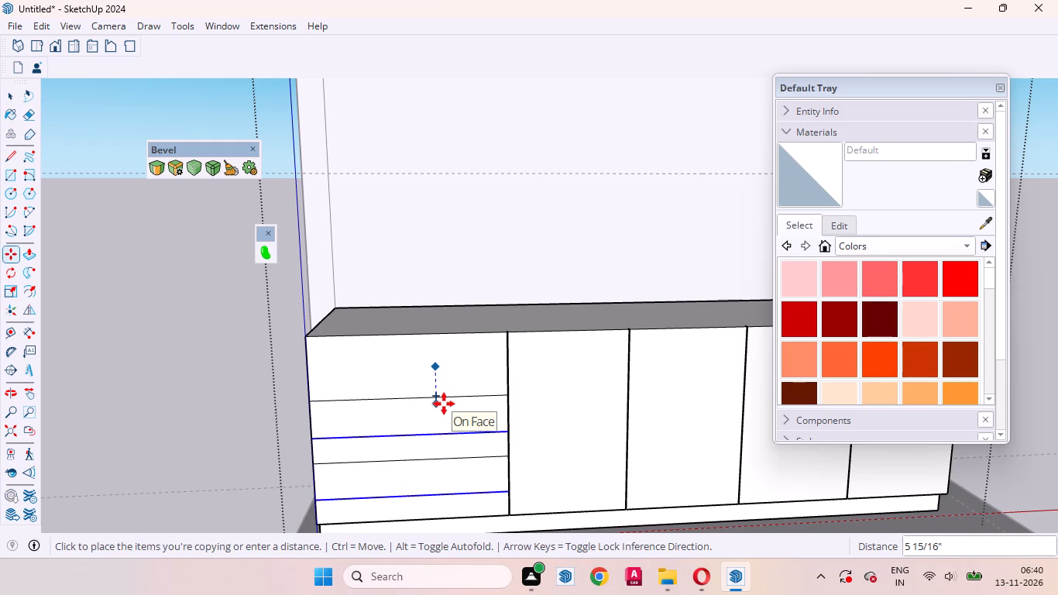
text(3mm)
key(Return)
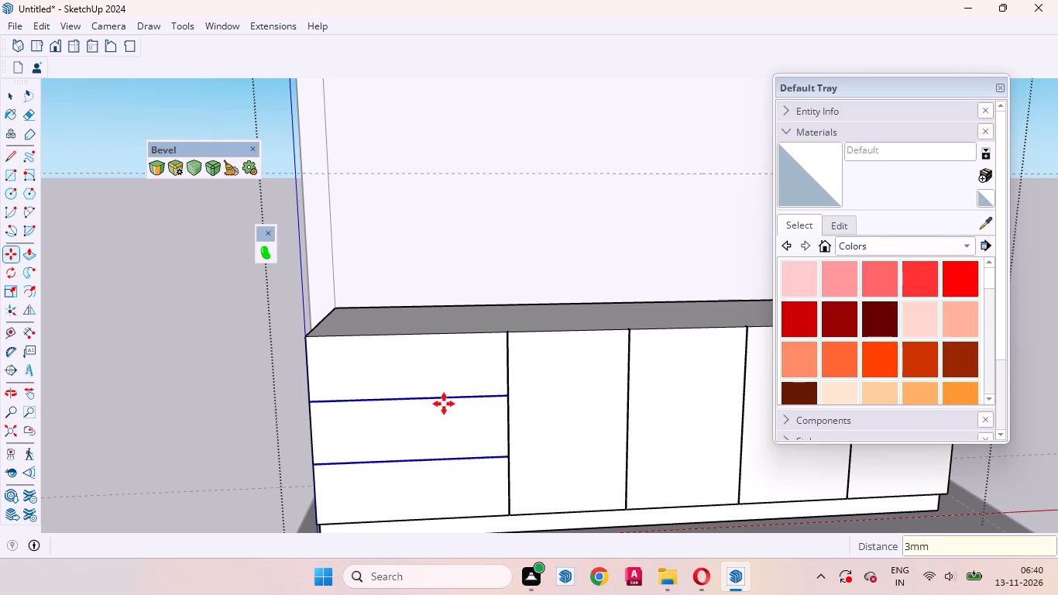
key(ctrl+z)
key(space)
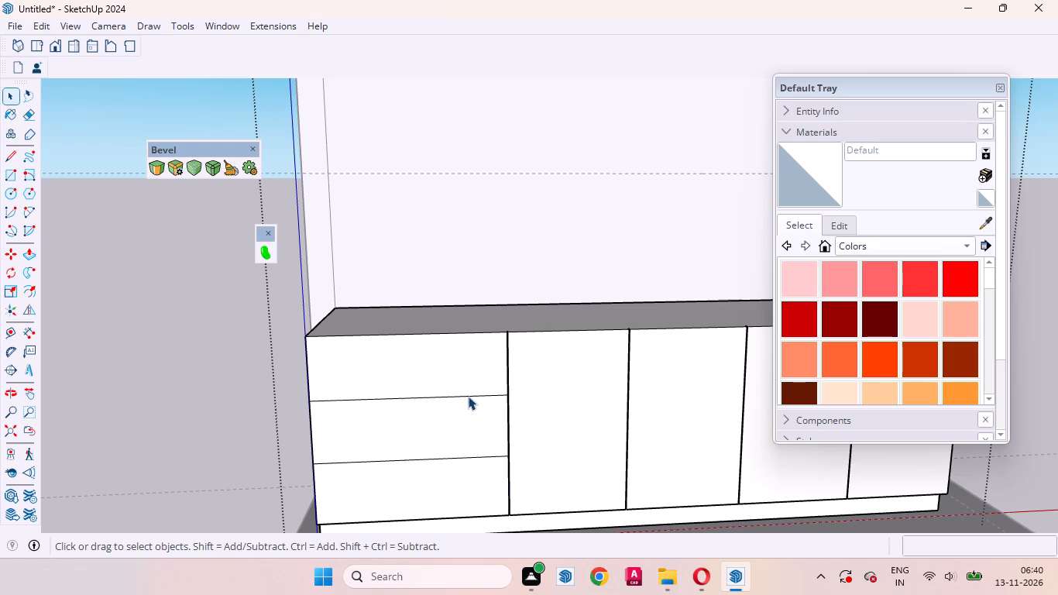
Copy the two horizontal lines on the wide end panel 12.5 mm downward.
click(468, 395)
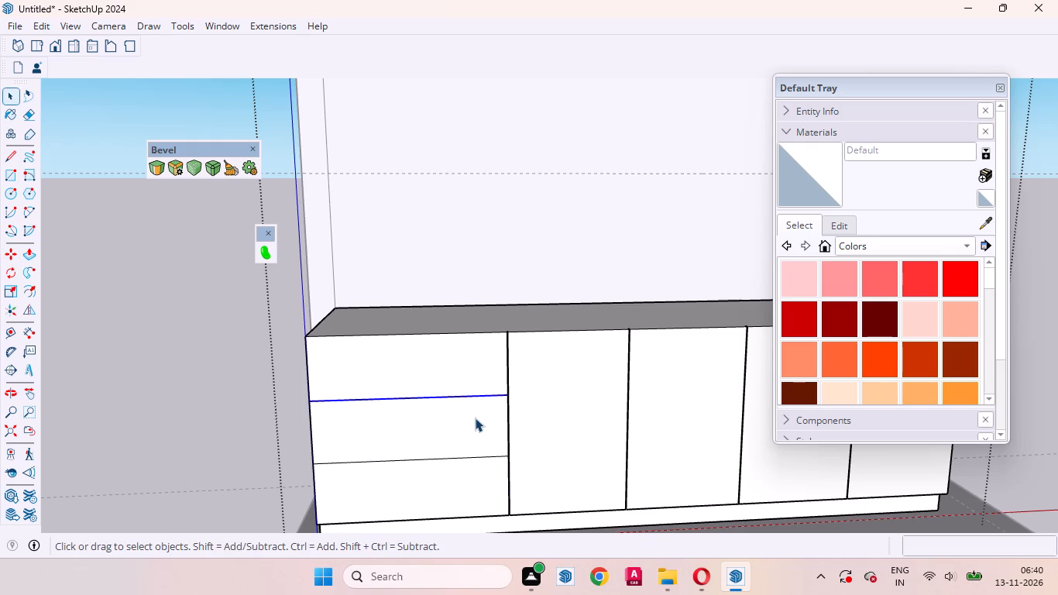
ctrl+click(476, 458)
key(m)
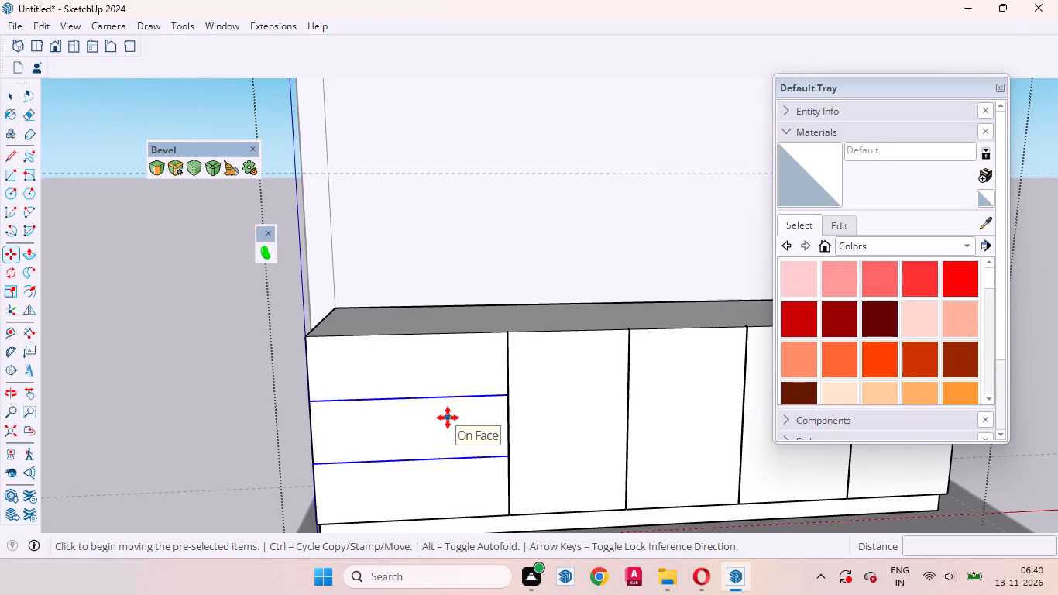
click(441, 366)
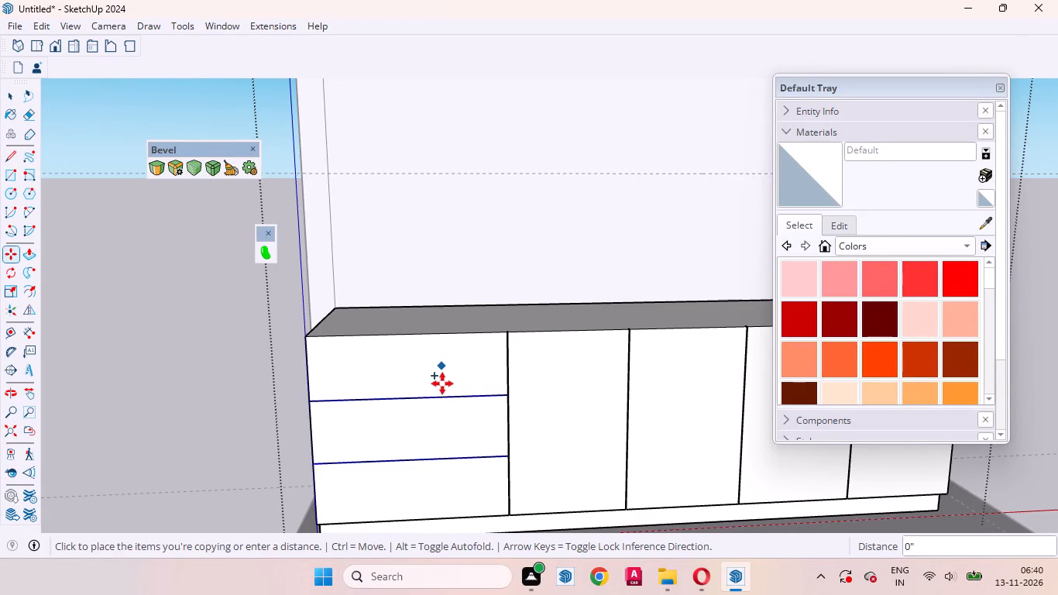
text(12.5)
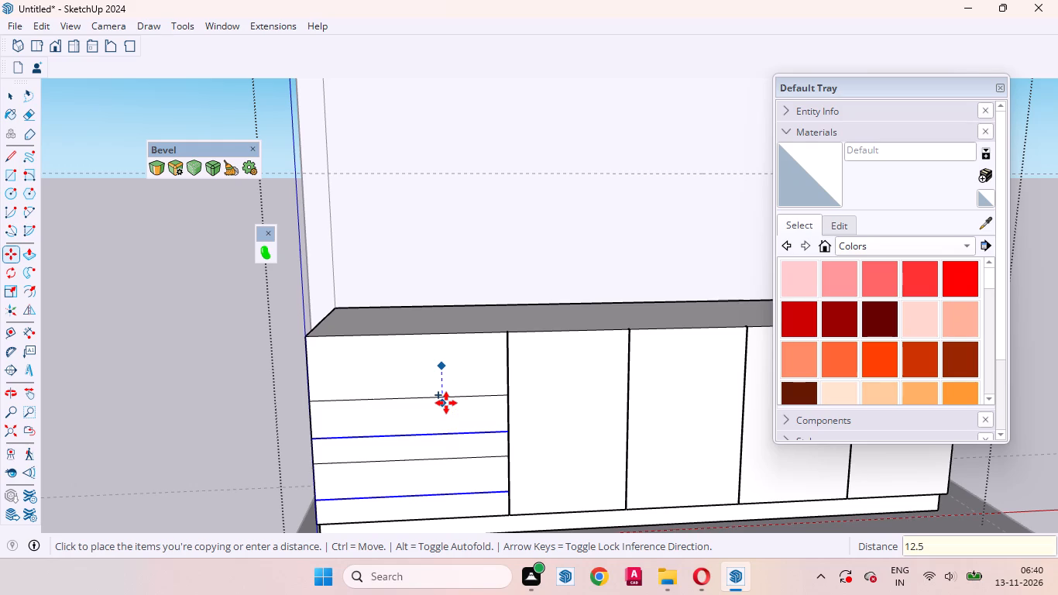
key(m)
key(m)
key(Return)
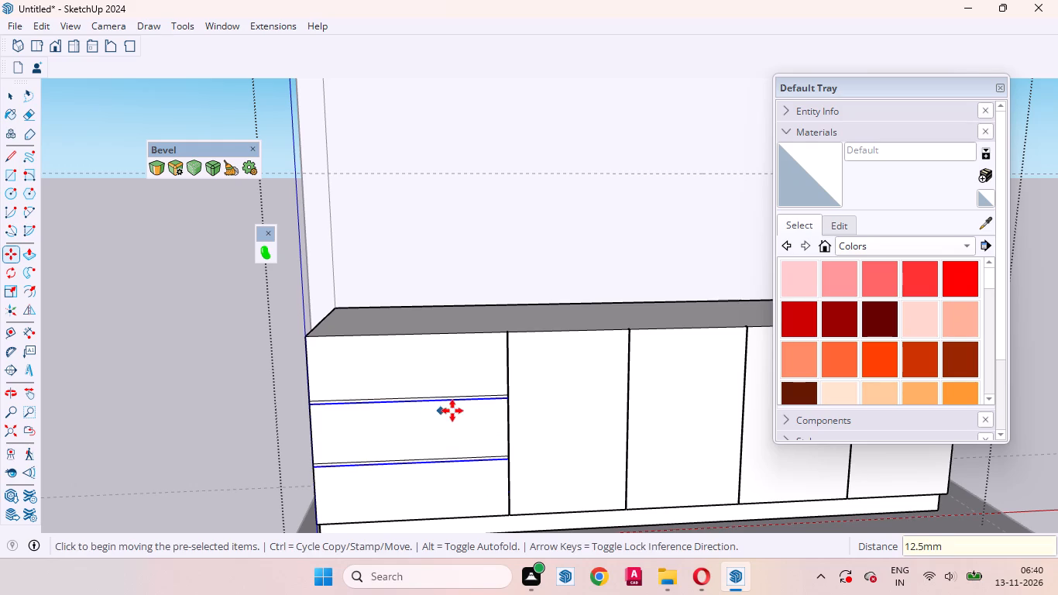
Copy the two lower offset lines upward in two successive 12.5 mm increments, placing a line 12.5 mm above each original horizontal line.
click(451, 428)
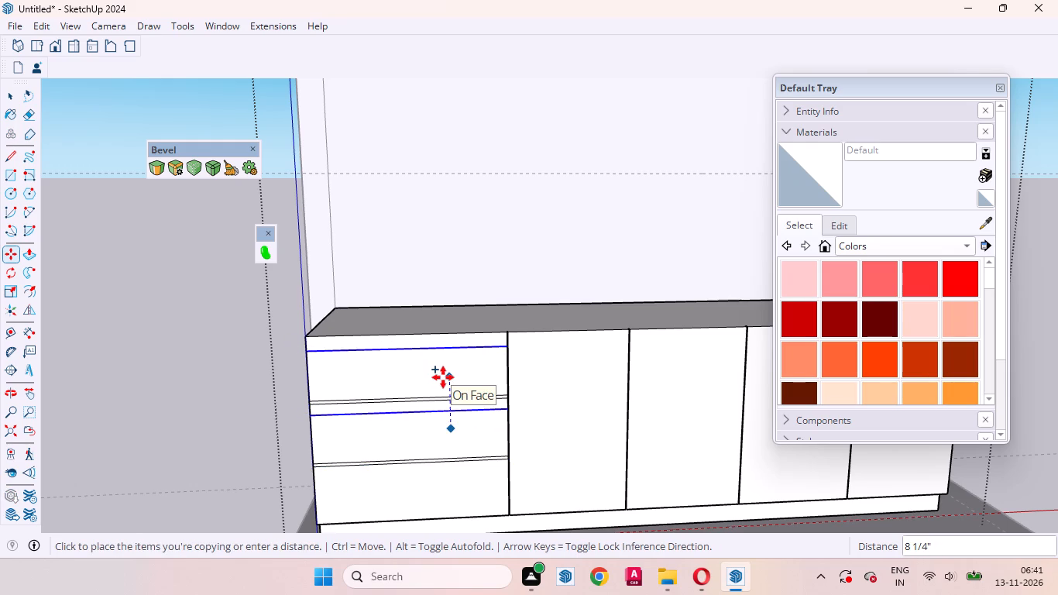
text(12.5mm)
key(Return)
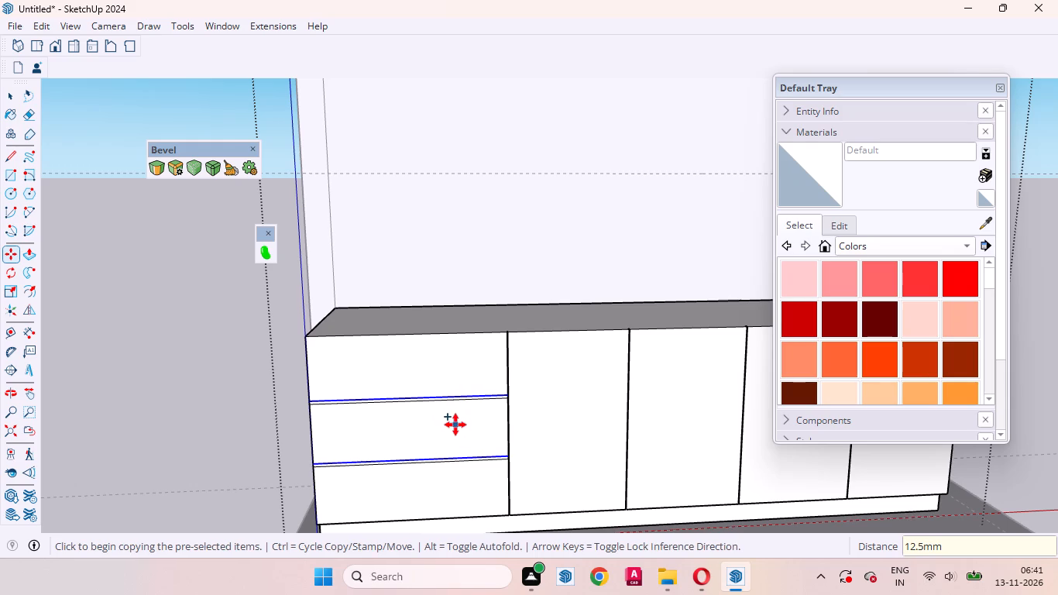
drag(455, 425, 453, 418)
text(12)
text(.5)
key(space)
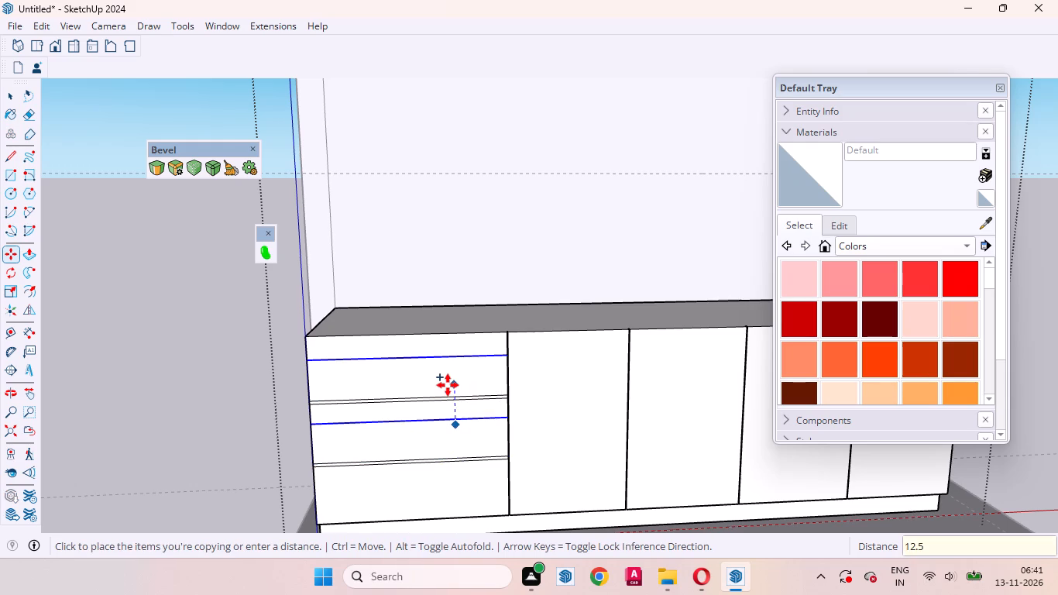
key(BackSpace)
text(mm)
key(Return)
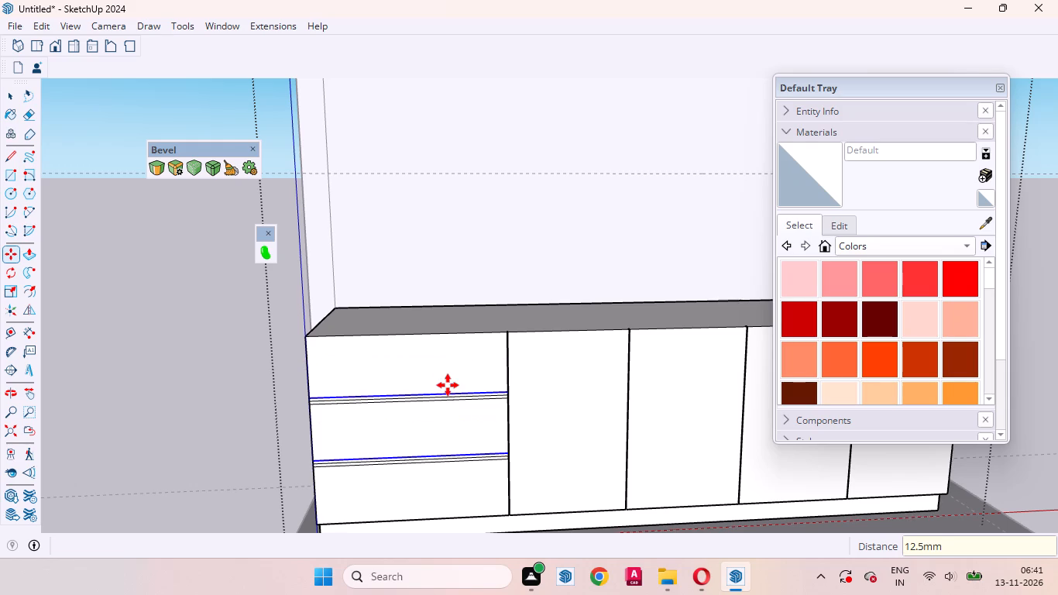
key(space)
Erase the middle line of the upper set of three closely spaced horizontal lines on the wide panel.
scroll(410, 399, up, 3)
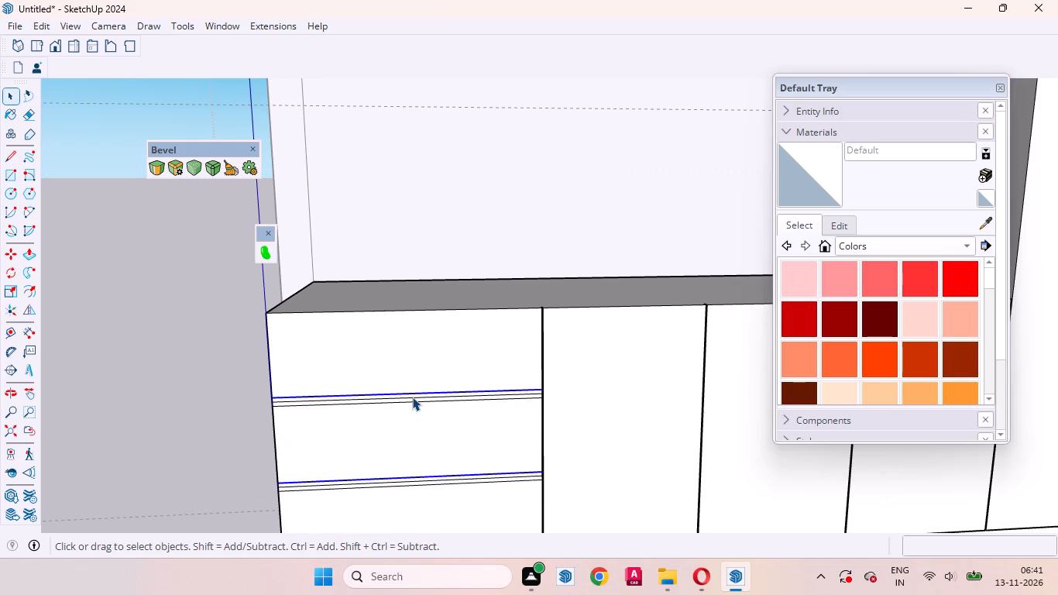
click(412, 397)
right_click(412, 397)
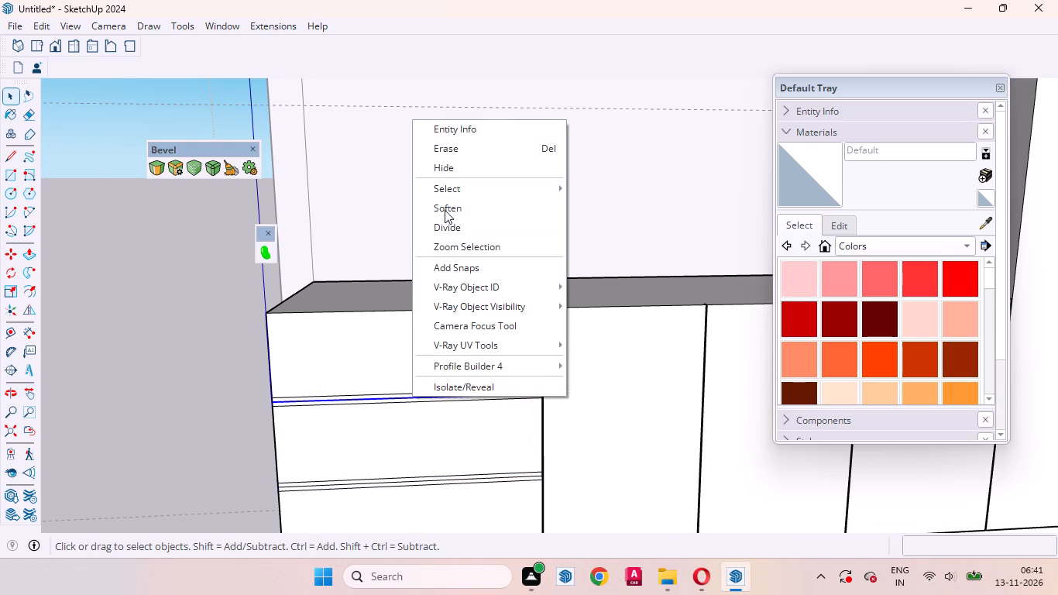
click(445, 151)
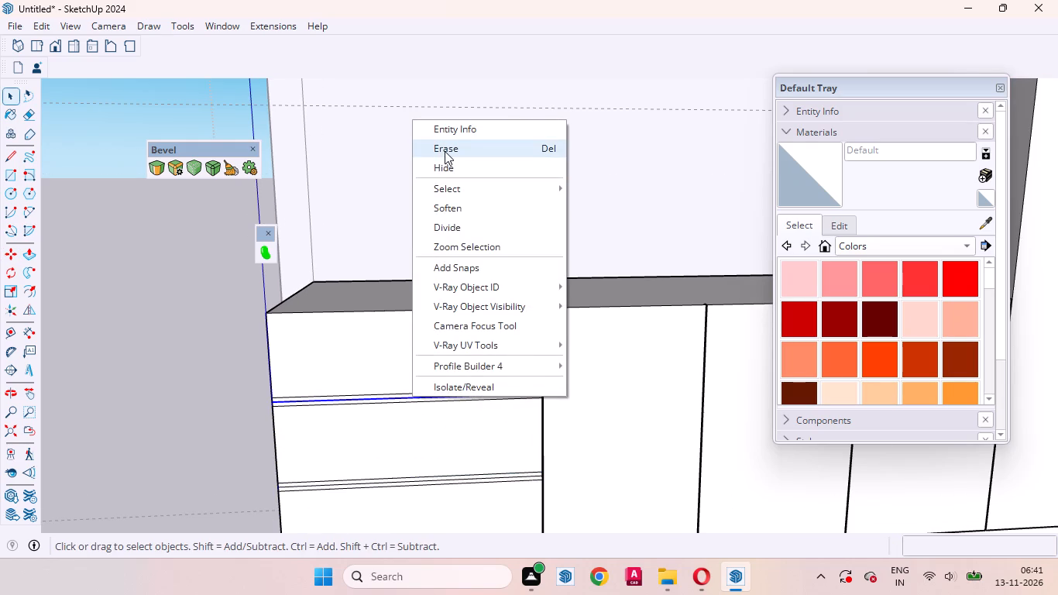
Erase the middle line of the lower set of three closely spaced horizontal lines on the wide panel.
click(455, 480)
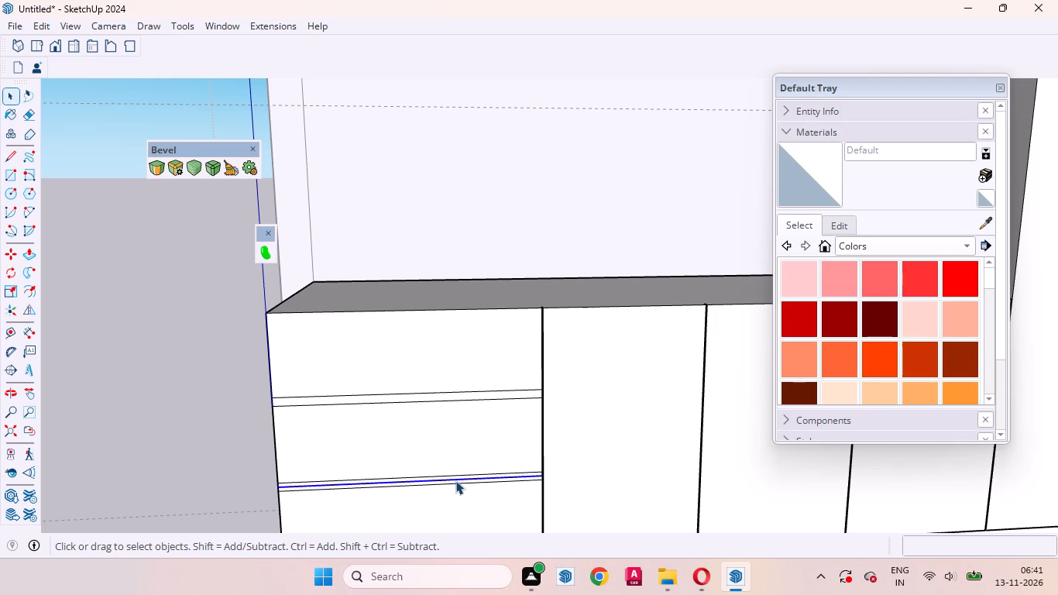
right_click(457, 480)
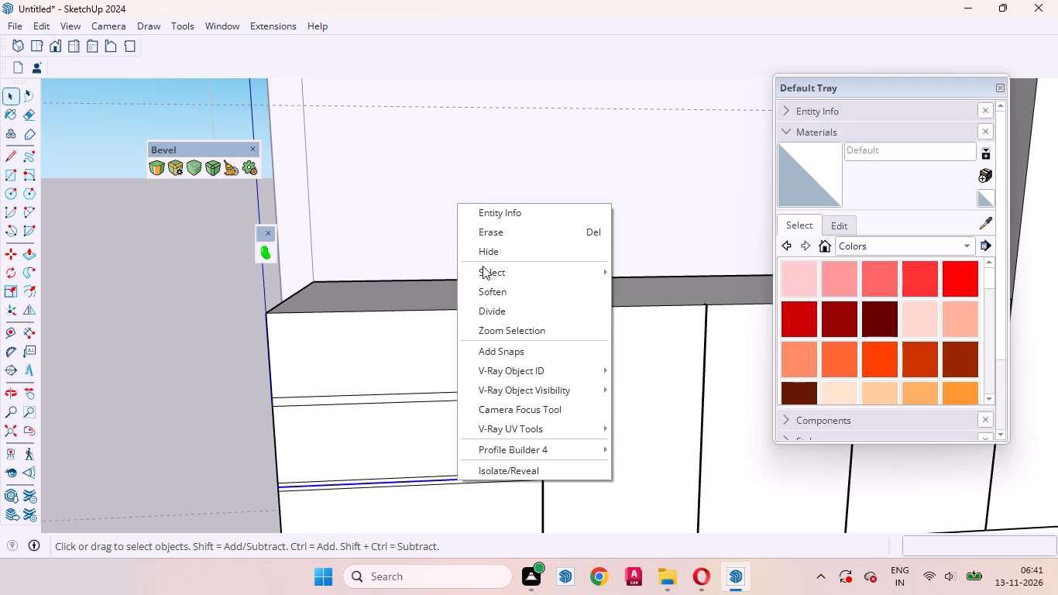
click(495, 234)
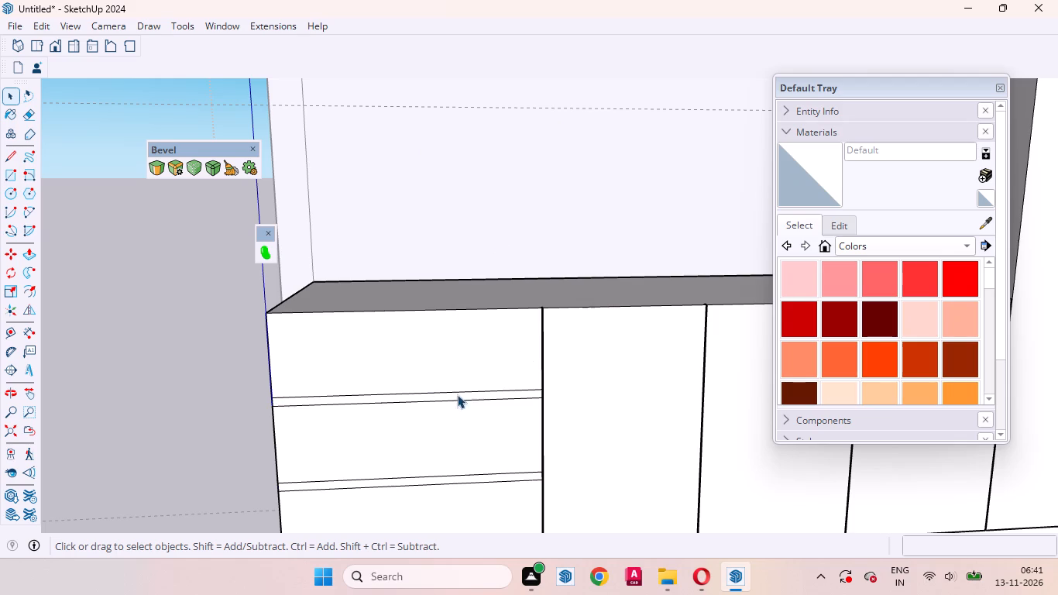
Recess the two narrow strips between the three drawer fronts, repeating the last Push/Pull depth.
click(486, 395)
scroll(486, 395, up, 5)
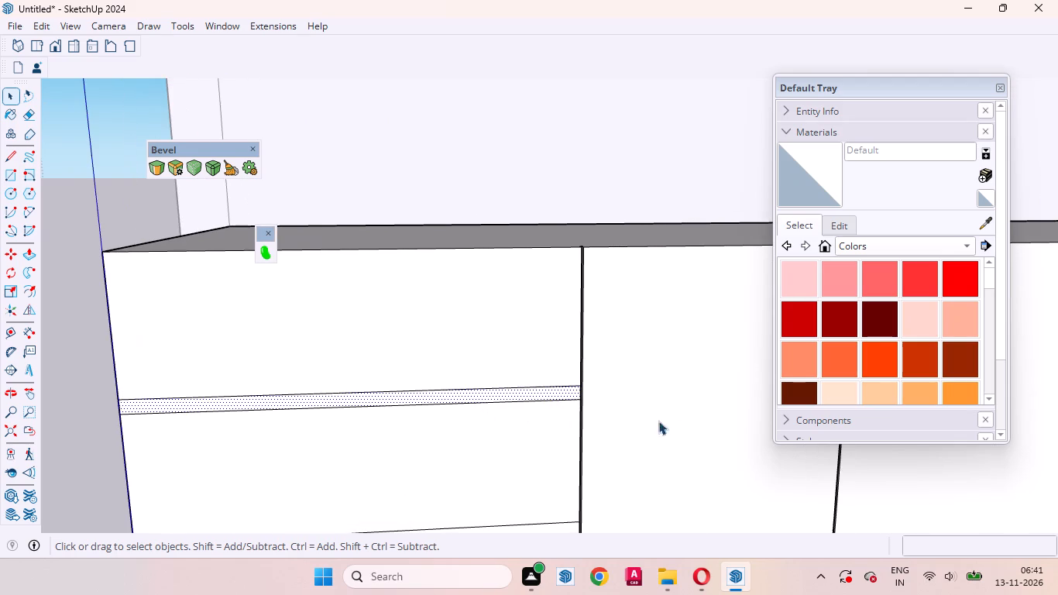
key(p)
scroll(542, 386, up, 7)
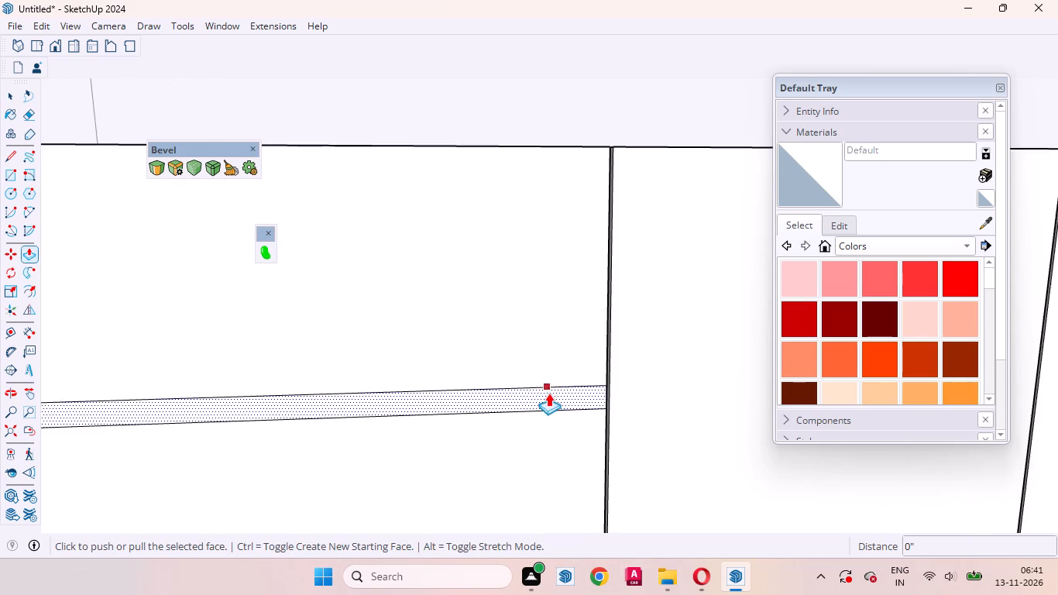
double_click(548, 400)
scroll(586, 275, down, 11)
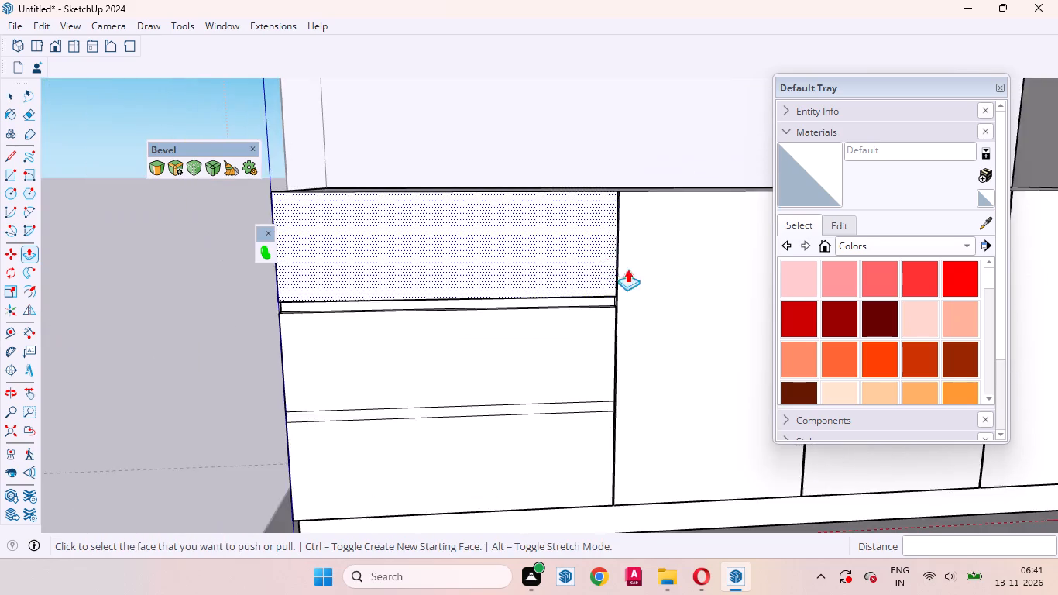
scroll(627, 269, down, 2)
scroll(564, 400, up, 7)
double_click(560, 381)
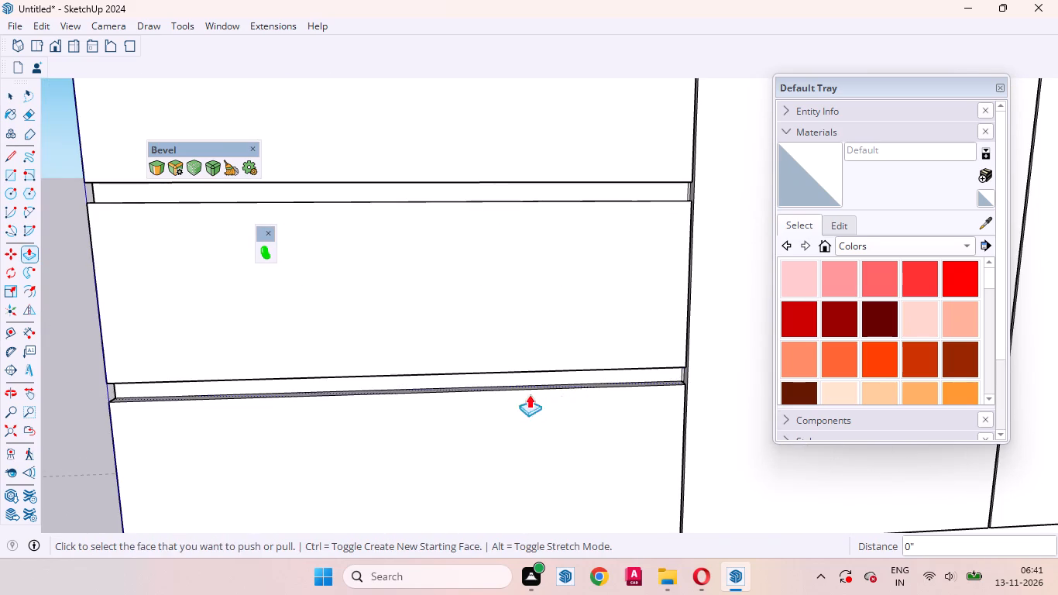
scroll(497, 368, down, 17)
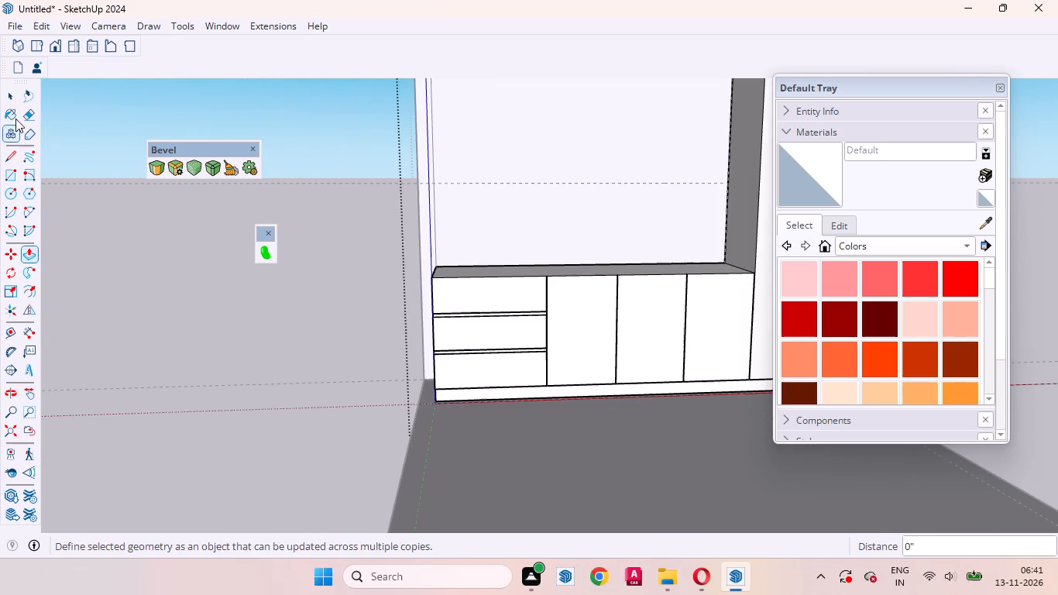
click(12, 94)
Push the door panel beside the drawers inward with a new starting face, repeating the last Push/Pull depth.
middle_drag(642, 383, 603, 511)
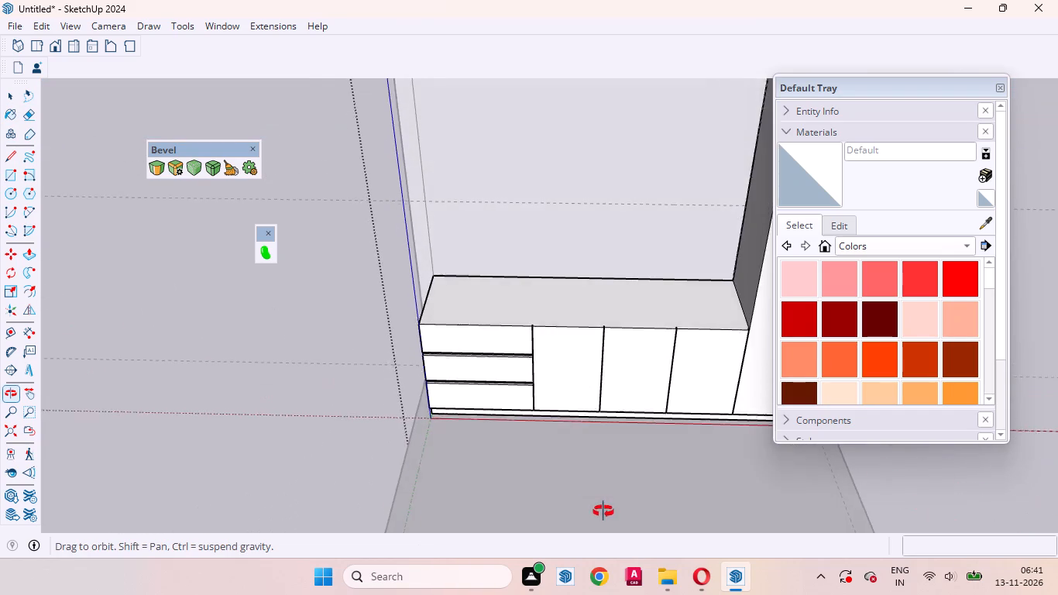
middle_drag(603, 511, 603, 512)
scroll(574, 320, up, 6)
middle_drag(576, 345, 734, 448)
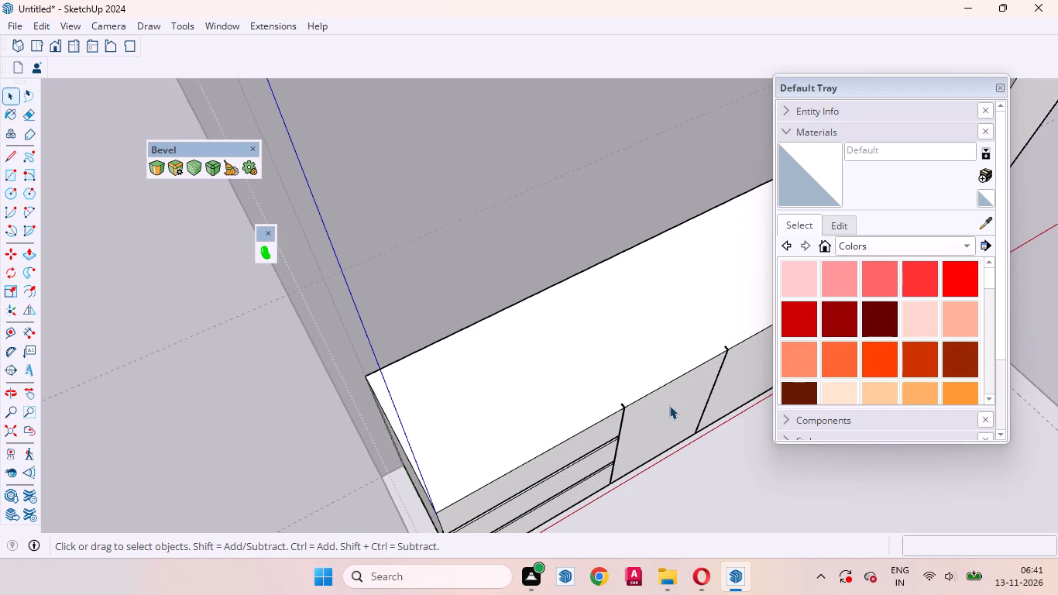
click(669, 405)
key(p)
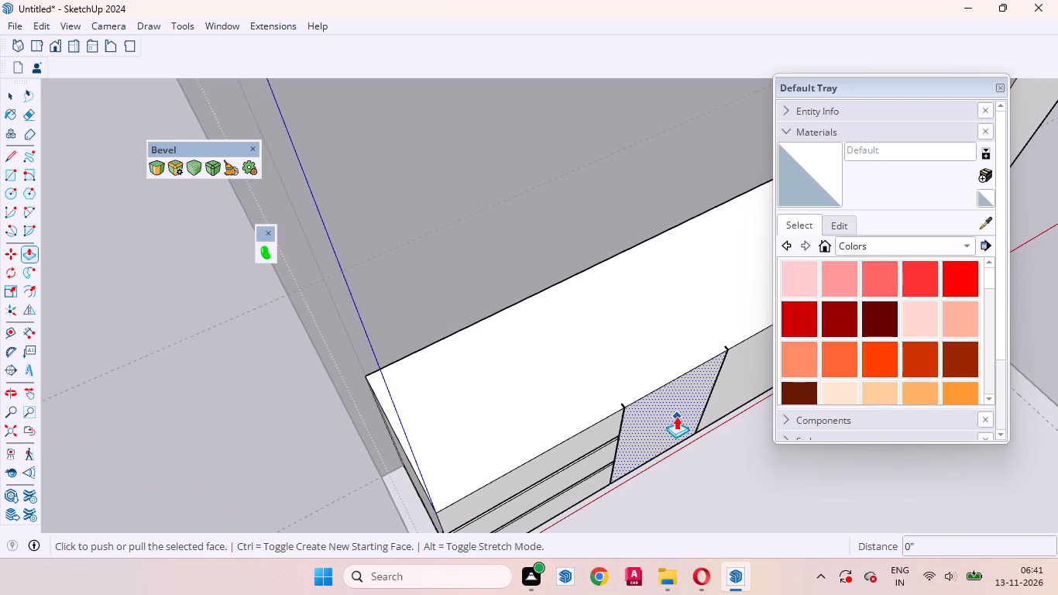
click(675, 420)
click(675, 420)
double_click(588, 442)
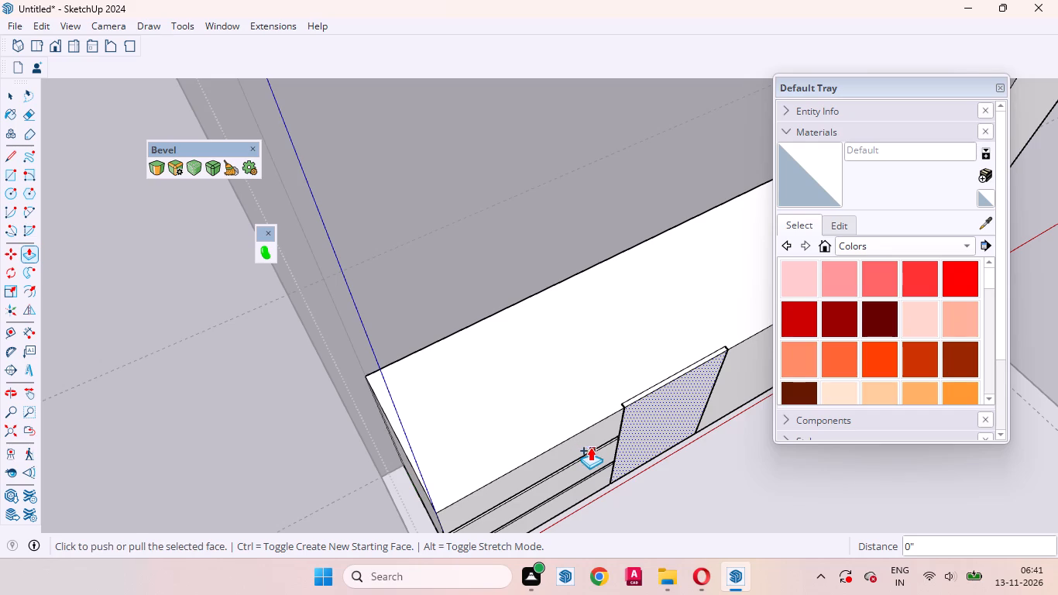
key(space)
Push the top drawer front inward with a new starting face, repeating the last depth.
scroll(589, 374, down, 4)
scroll(576, 436, up, 4)
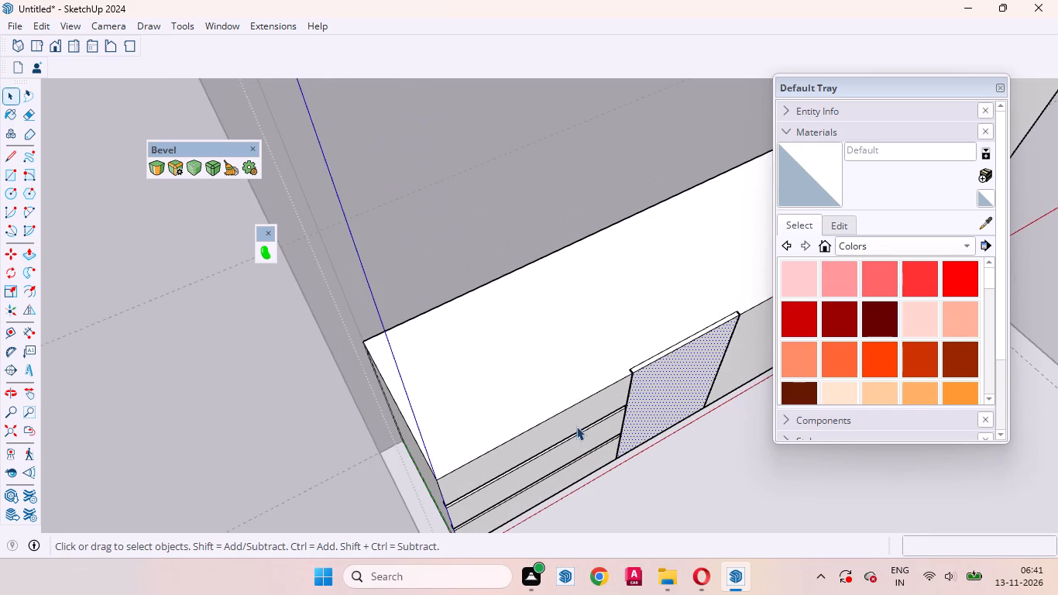
click(572, 424)
key(p)
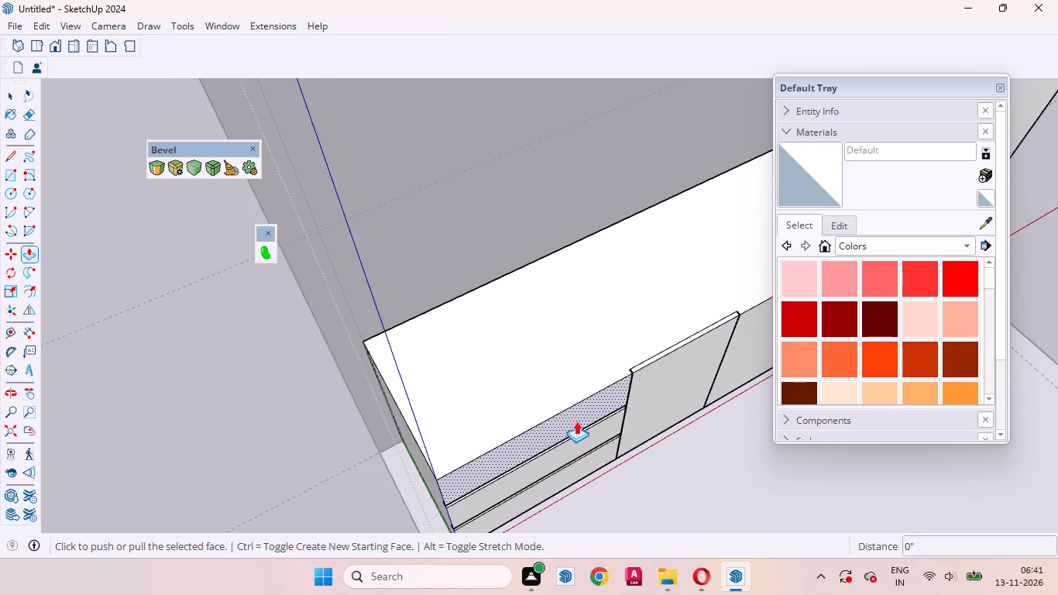
click(576, 421)
middle_drag(598, 459, 496, 287)
key(space)
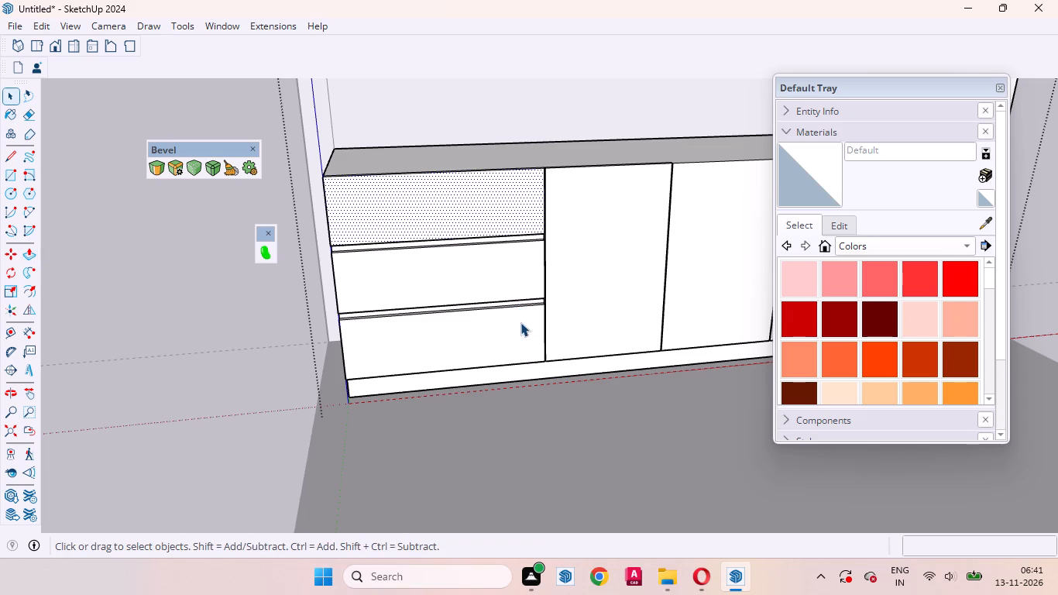
Repeat the new-starting-face Push/Pull at the same depth on the middle and bottom drawer fronts.
click(33, 252)
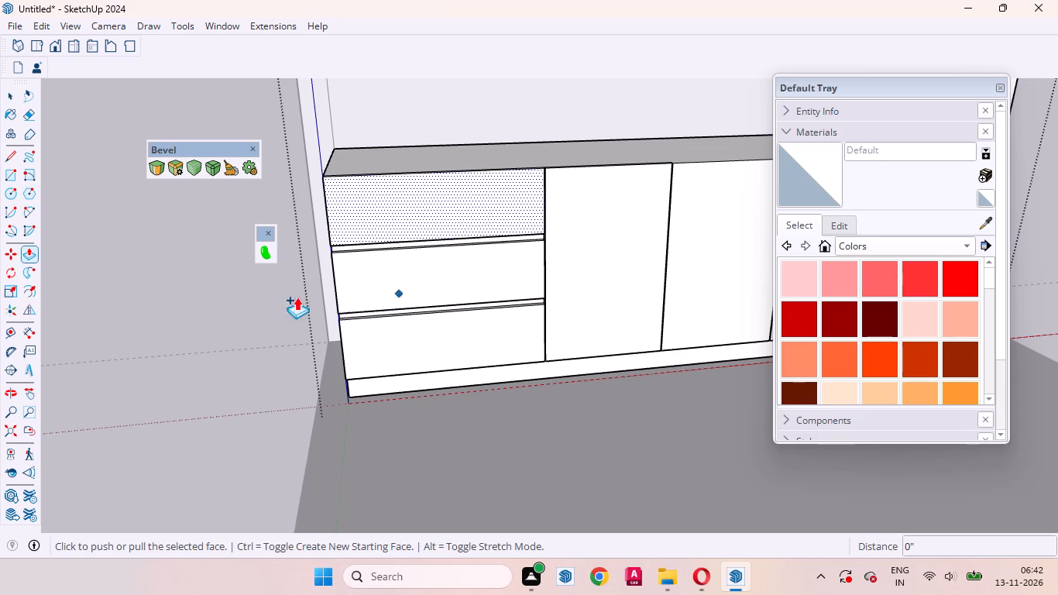
click(9, 95)
click(413, 280)
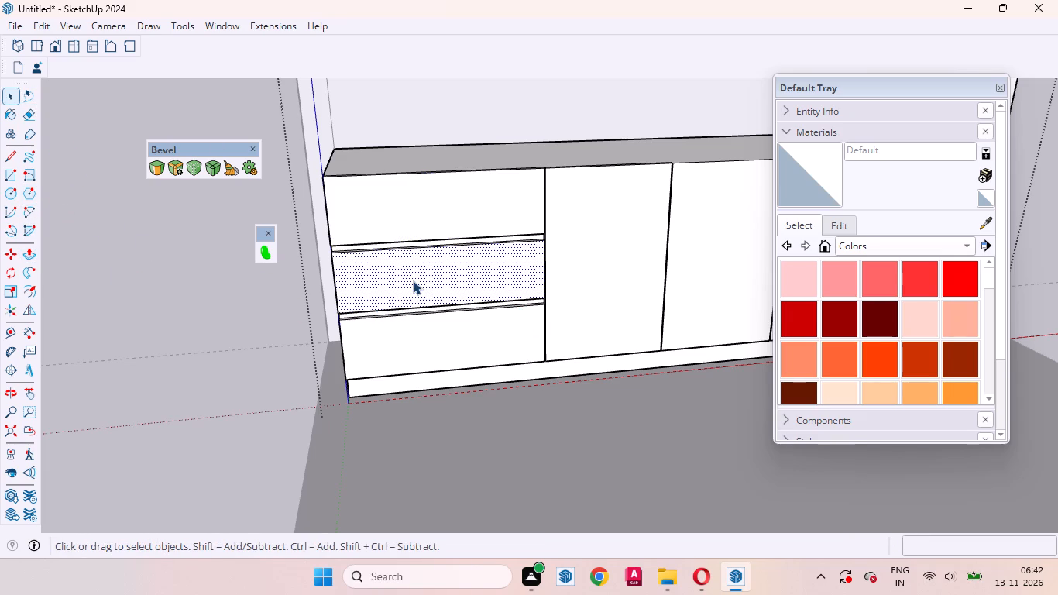
click(30, 253)
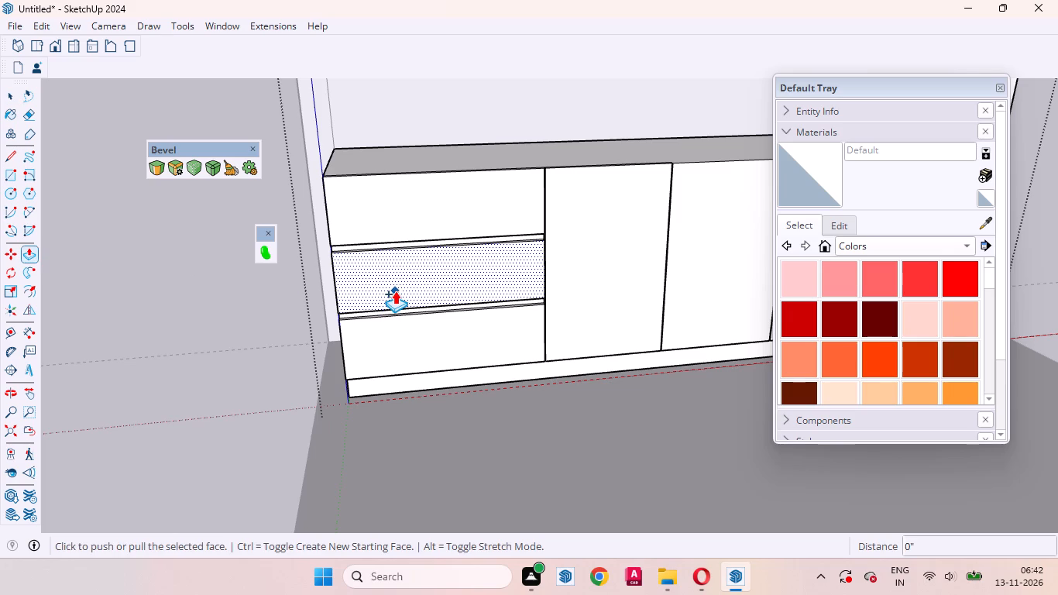
double_click(395, 291)
click(11, 88)
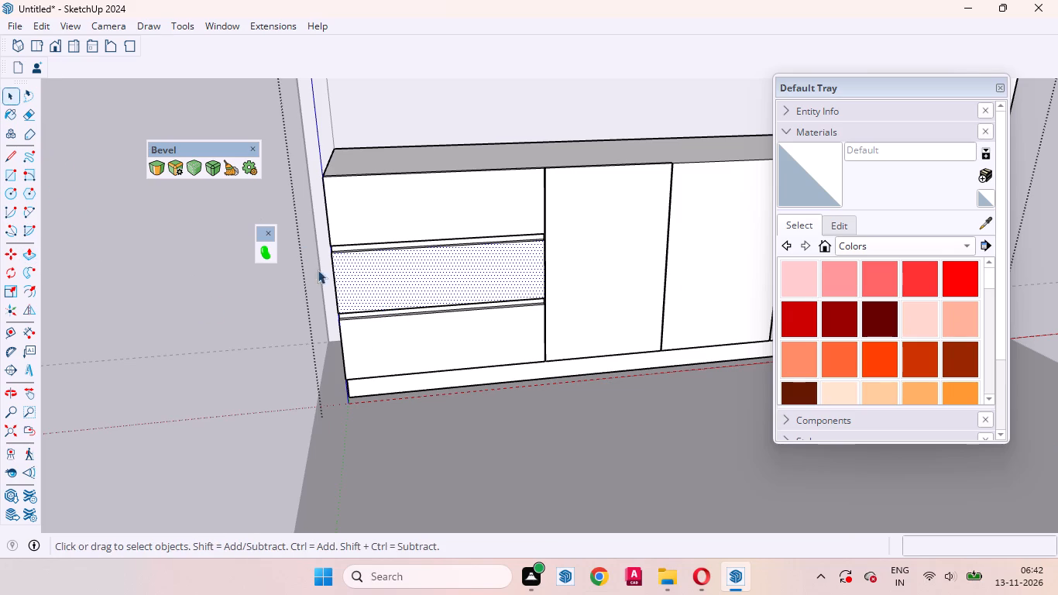
click(378, 341)
middle_drag(357, 335, 553, 318)
scroll(567, 339, up, 3)
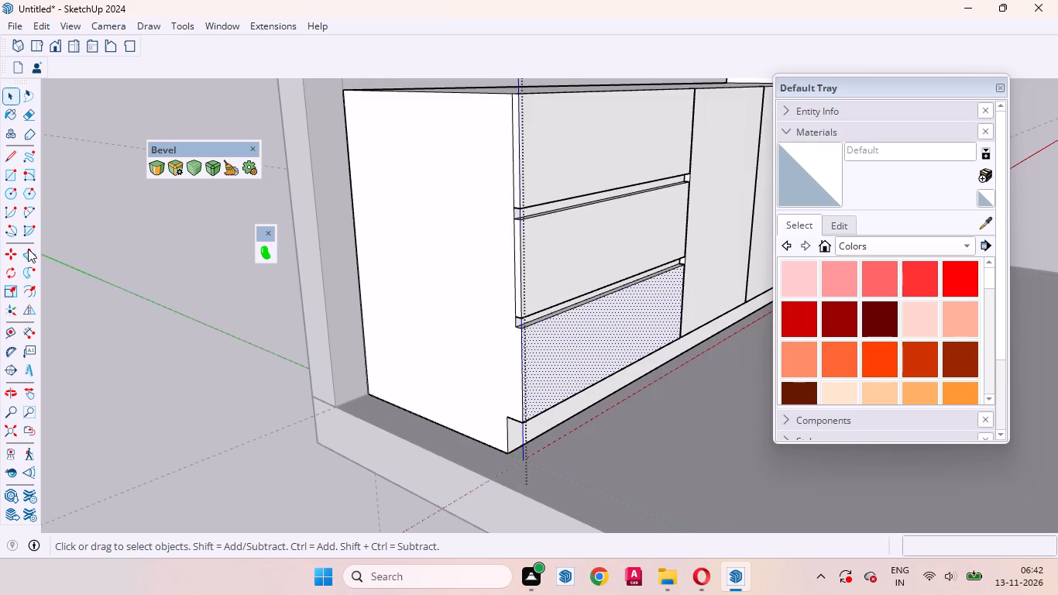
click(28, 249)
double_click(559, 355)
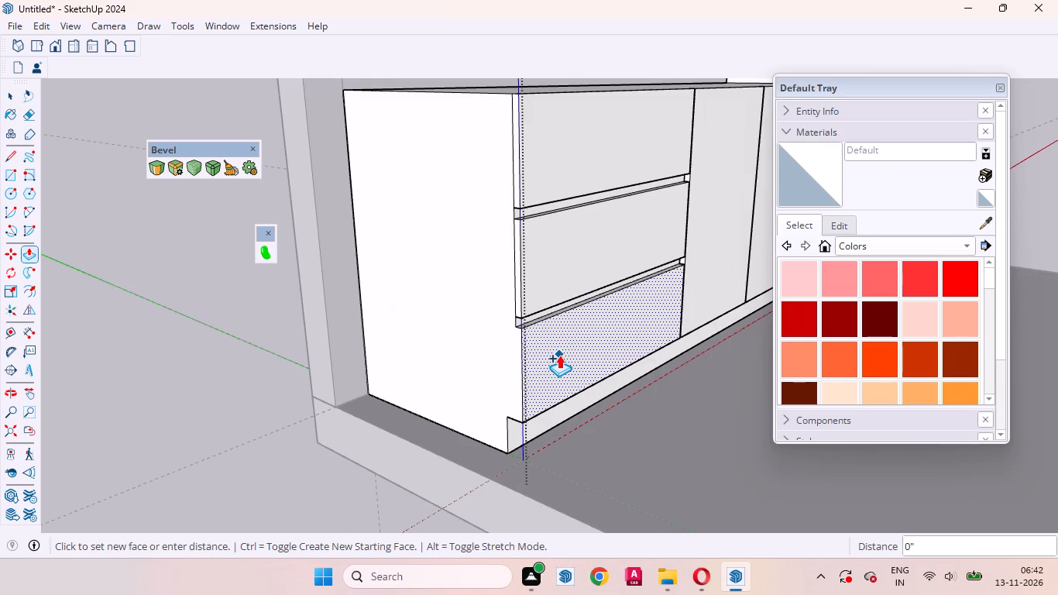
click(12, 91)
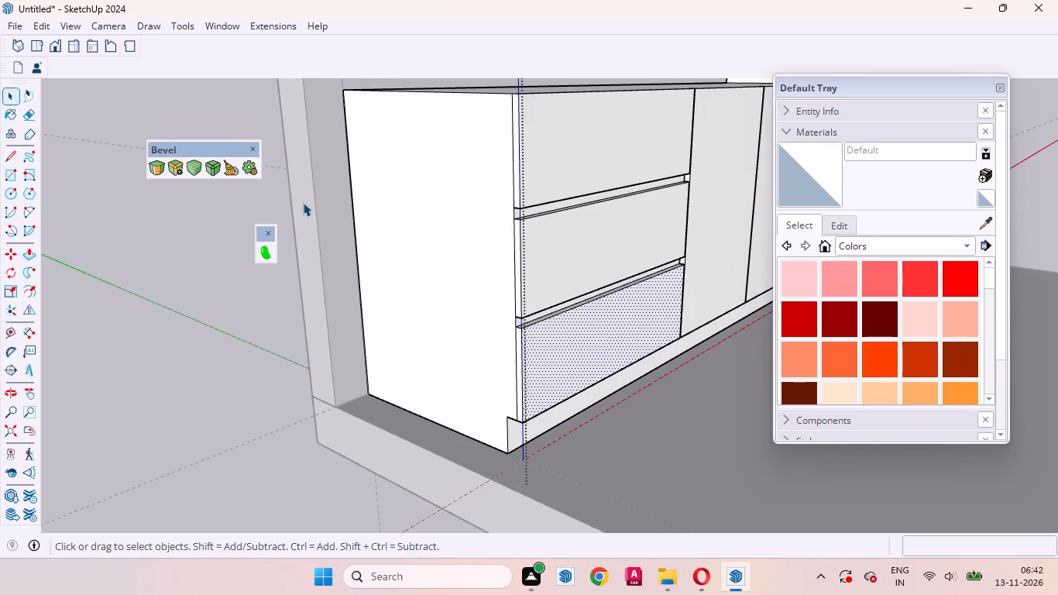
Repeat the new-starting-face Push/Pull at the same depth on the second door panel from the drawers.
middle_drag(293, 221, 111, 270)
scroll(191, 259, down, 7)
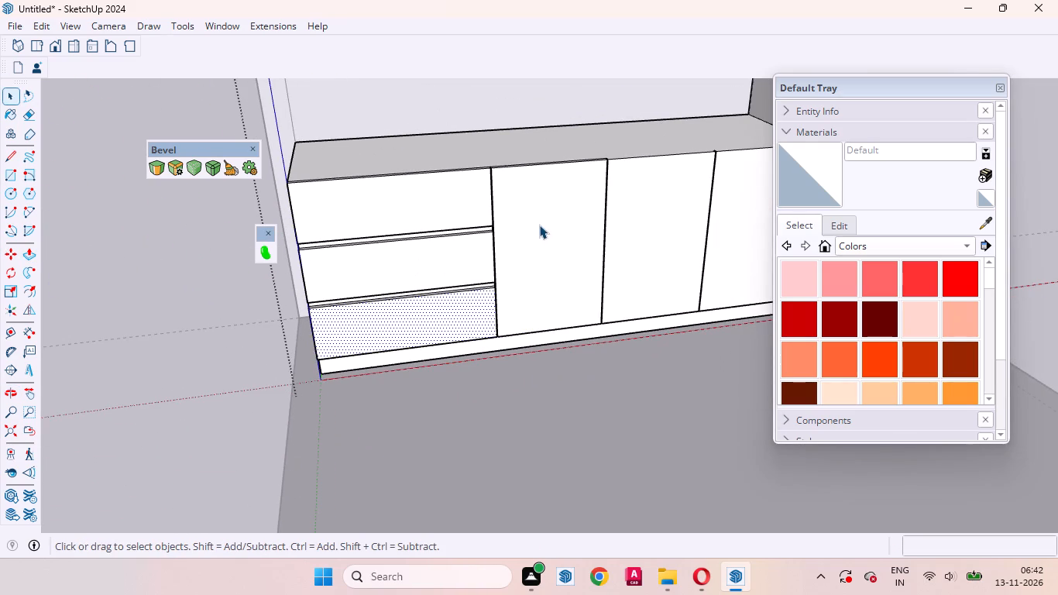
click(539, 225)
click(662, 213)
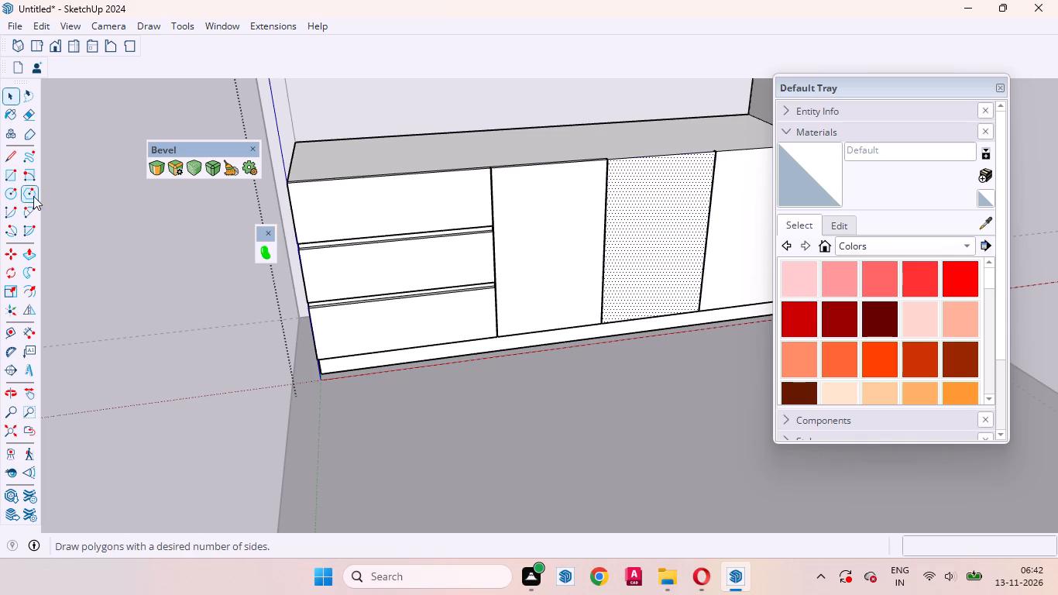
click(32, 254)
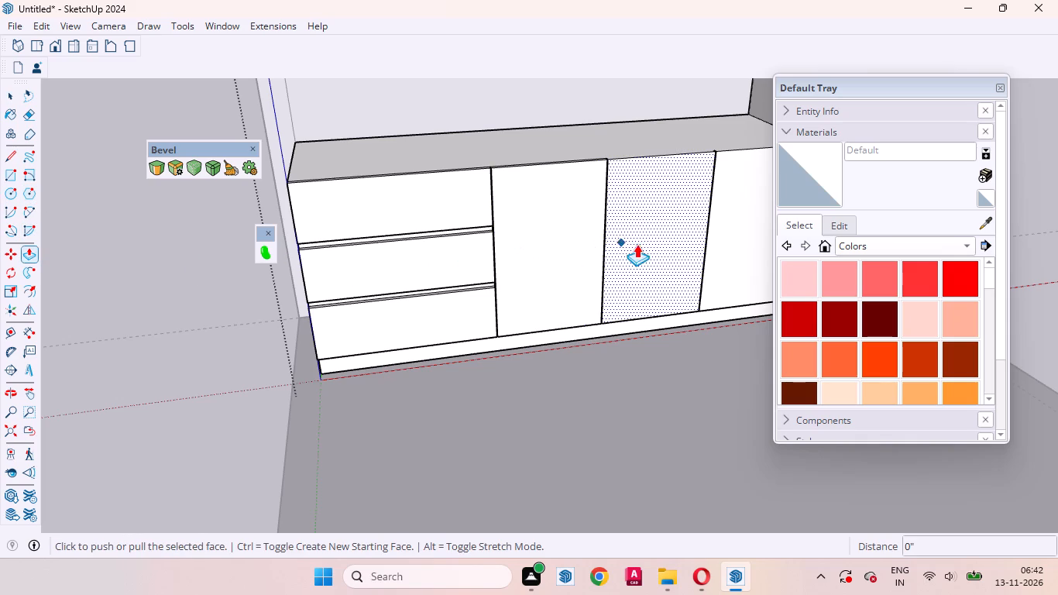
double_click(651, 240)
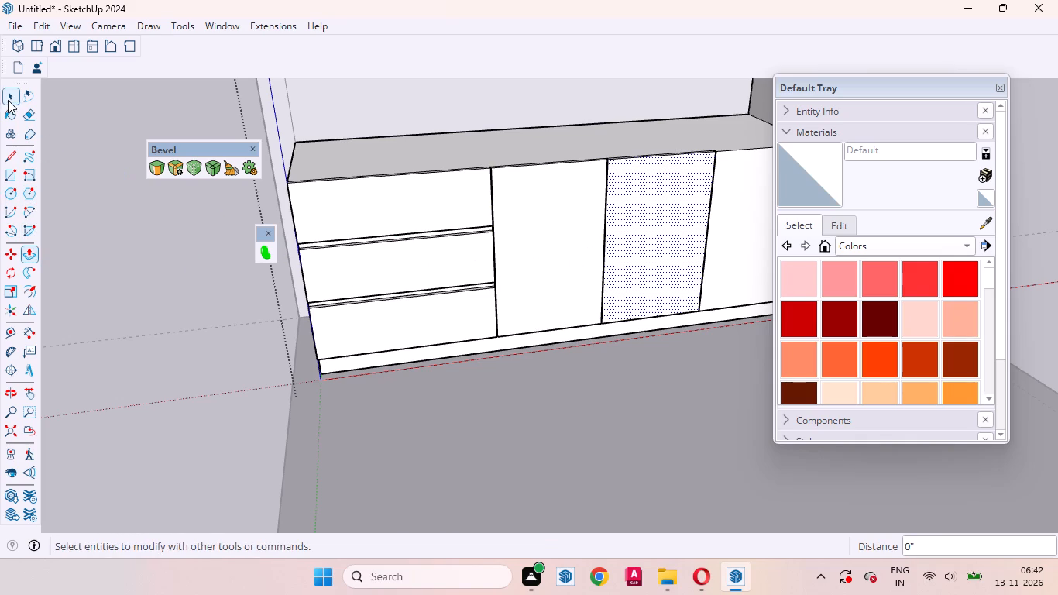
click(7, 95)
Apply the new-starting-face Push/Pull to the door panel beside the tall unit, undo it, and reapply it at the same depth.
scroll(53, 272, down, 6)
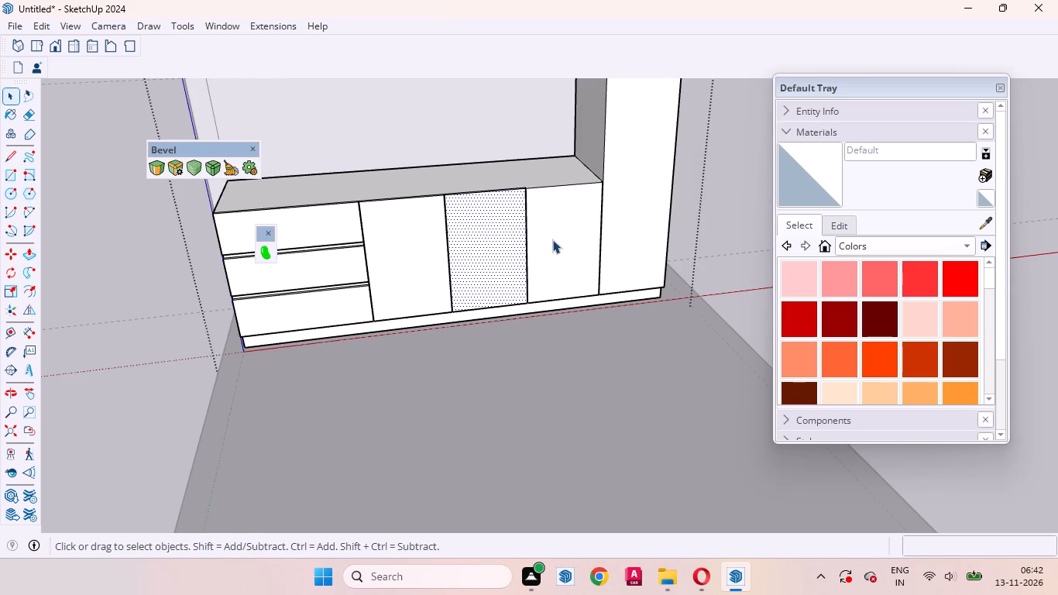
click(562, 239)
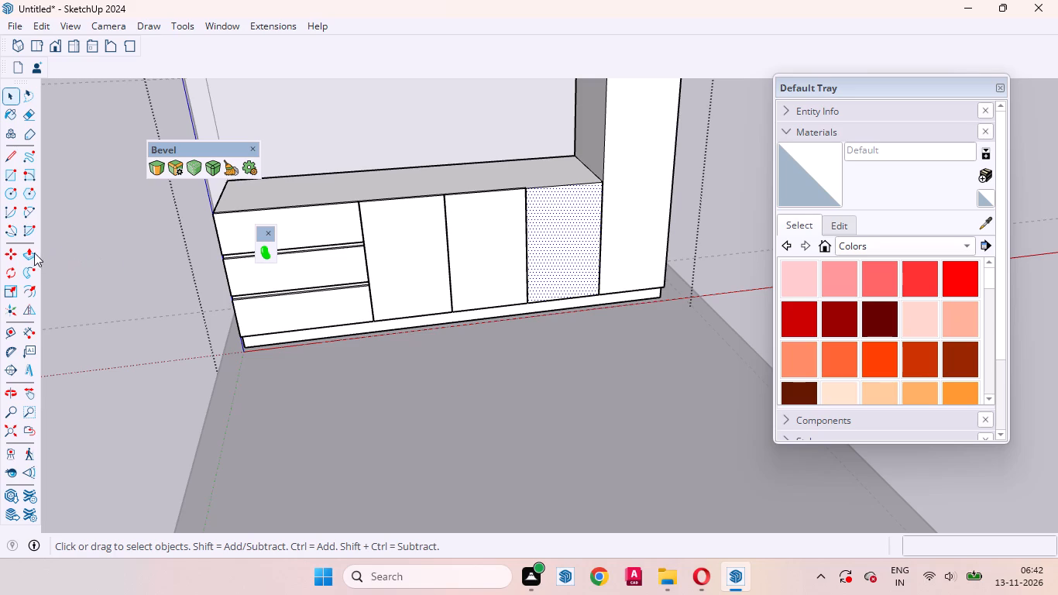
click(24, 253)
double_click(579, 231)
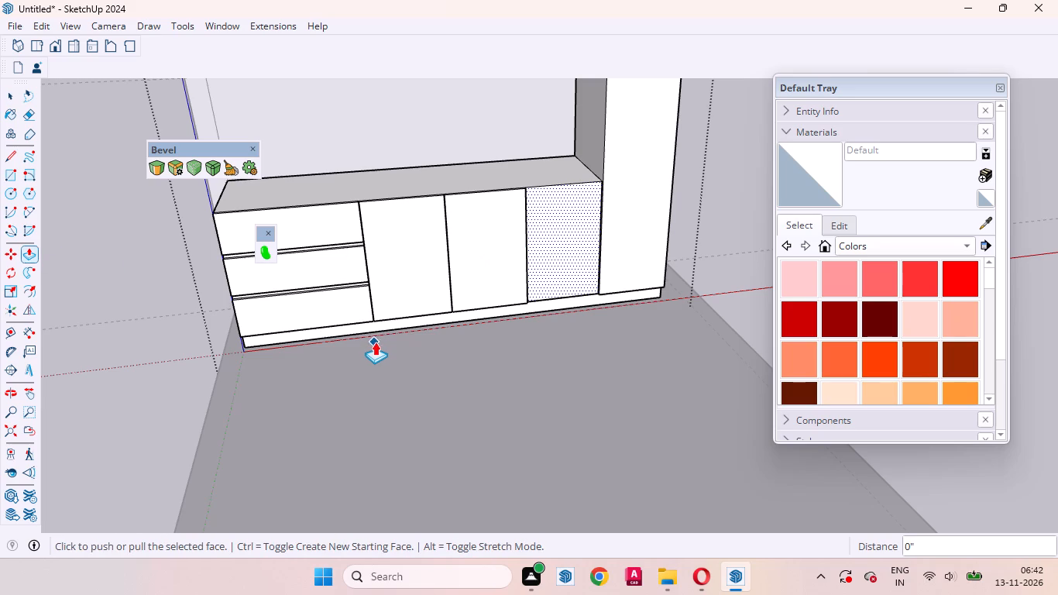
key(ctrl+z)
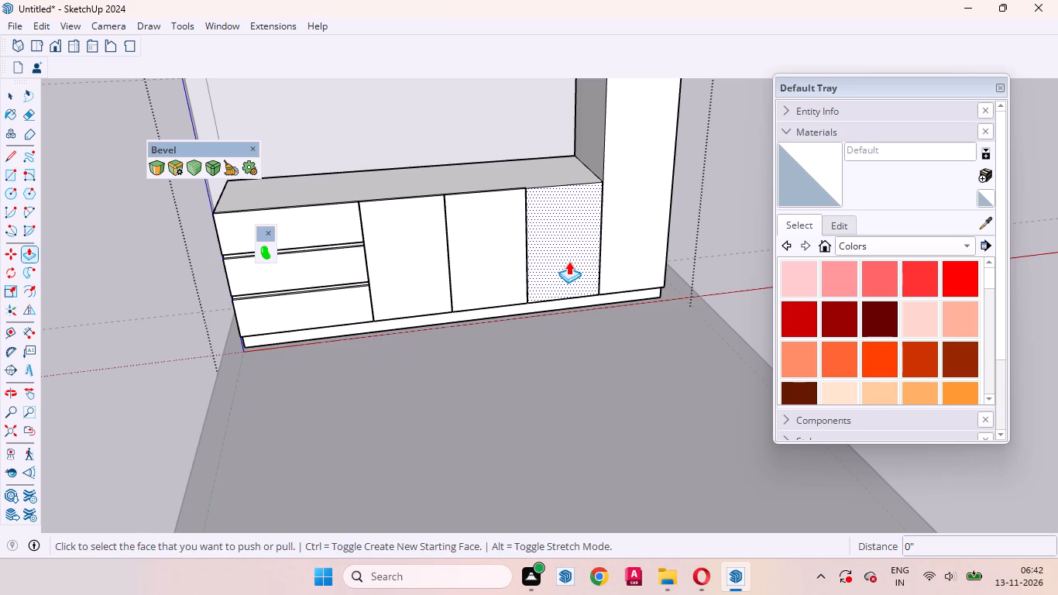
double_click(569, 261)
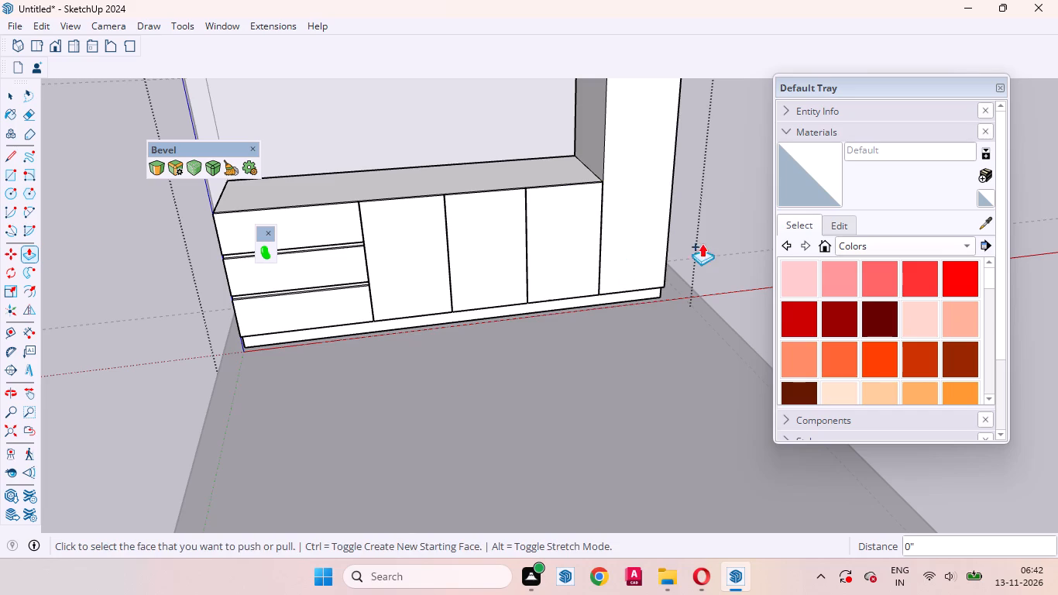
key(space)
click(730, 256)
Examine the counter, drawer fronts and door panels from above, the front and the drawer end.
scroll(537, 205, up, 3)
middle_drag(541, 222, 548, 480)
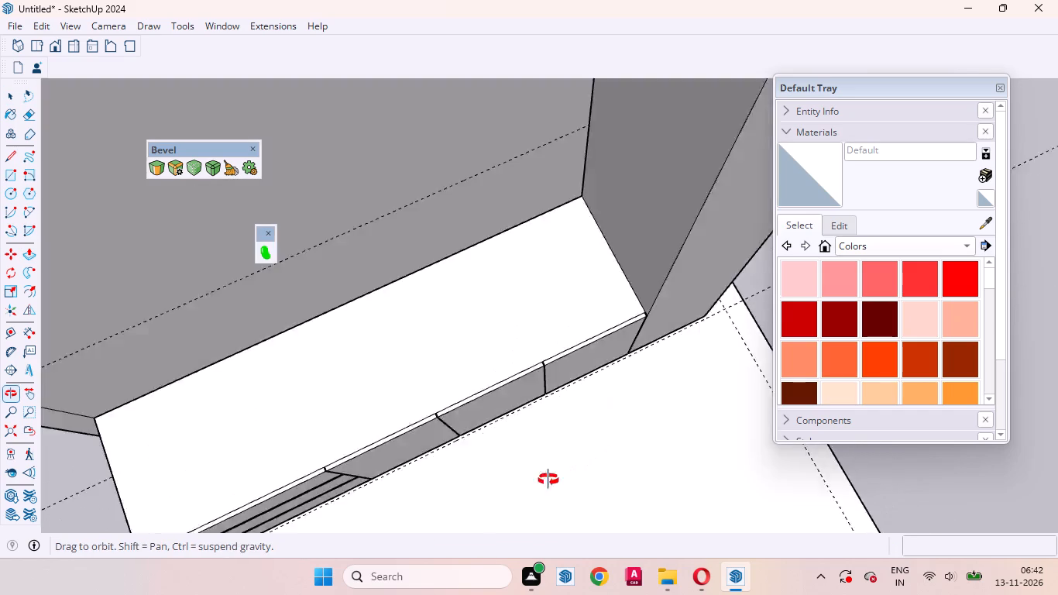
middle_drag(548, 480, 505, 476)
click(482, 319)
click(485, 325)
click(485, 325)
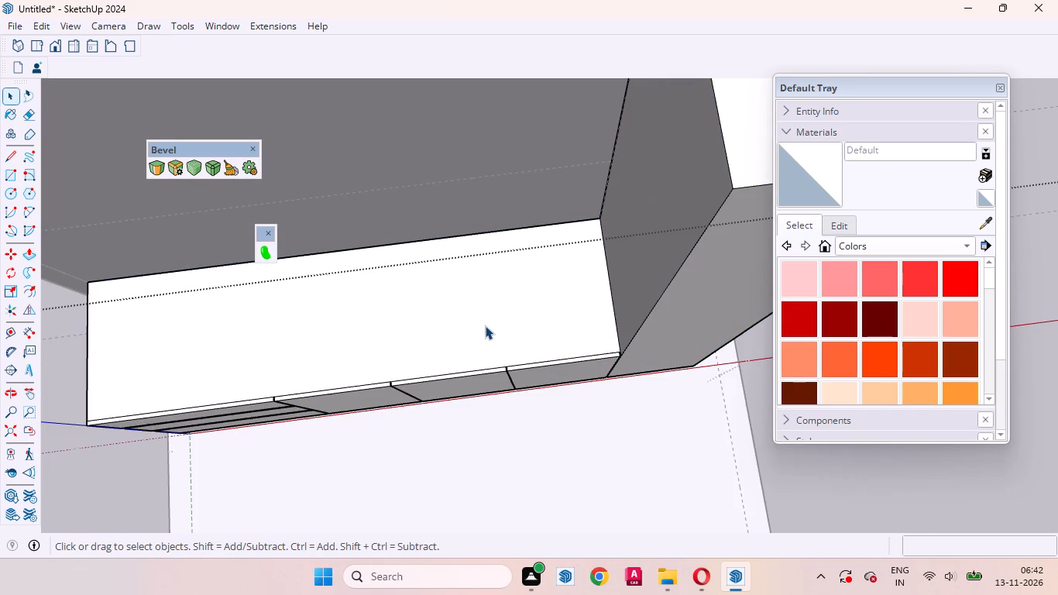
middle_drag(502, 373, 527, 181)
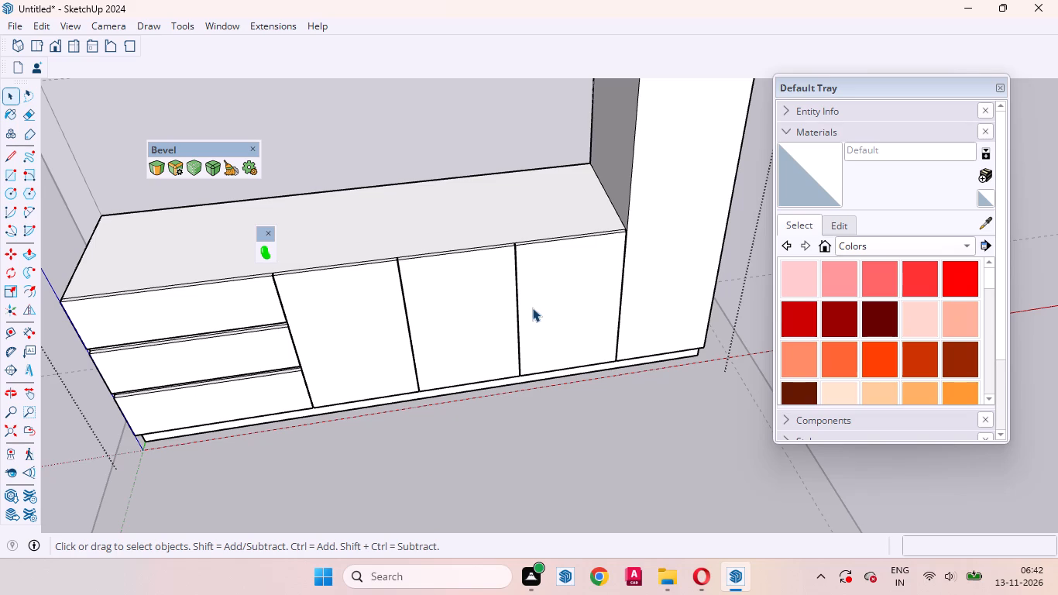
scroll(486, 307, down, 4)
middle_drag(493, 295, 449, 120)
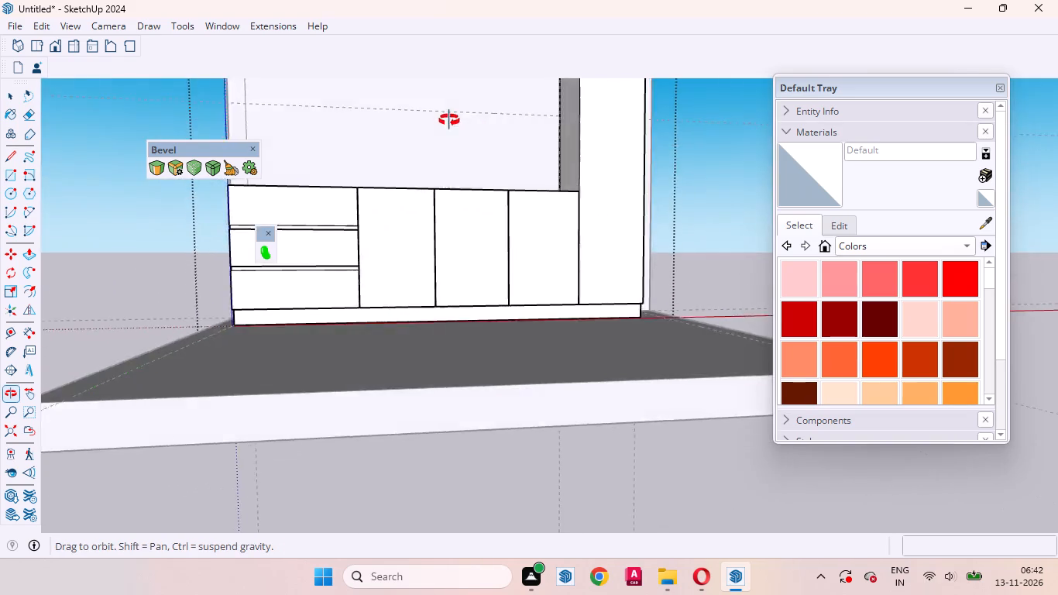
middle_drag(449, 120, 395, 149)
scroll(517, 271, up, 3)
scroll(569, 348, down, 3)
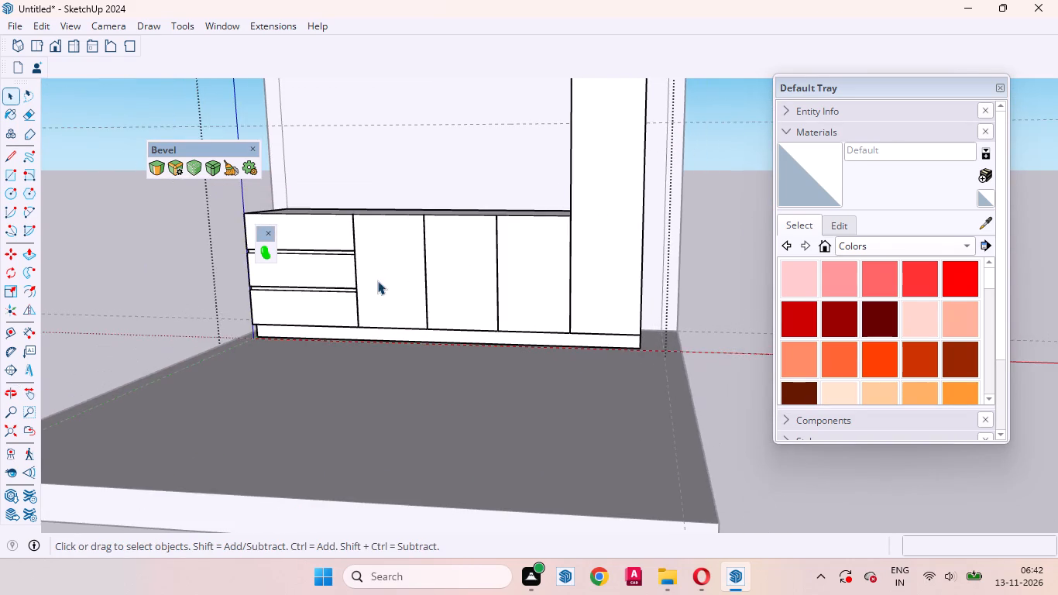
scroll(570, 311, down, 11)
middle_drag(511, 307, 595, 234)
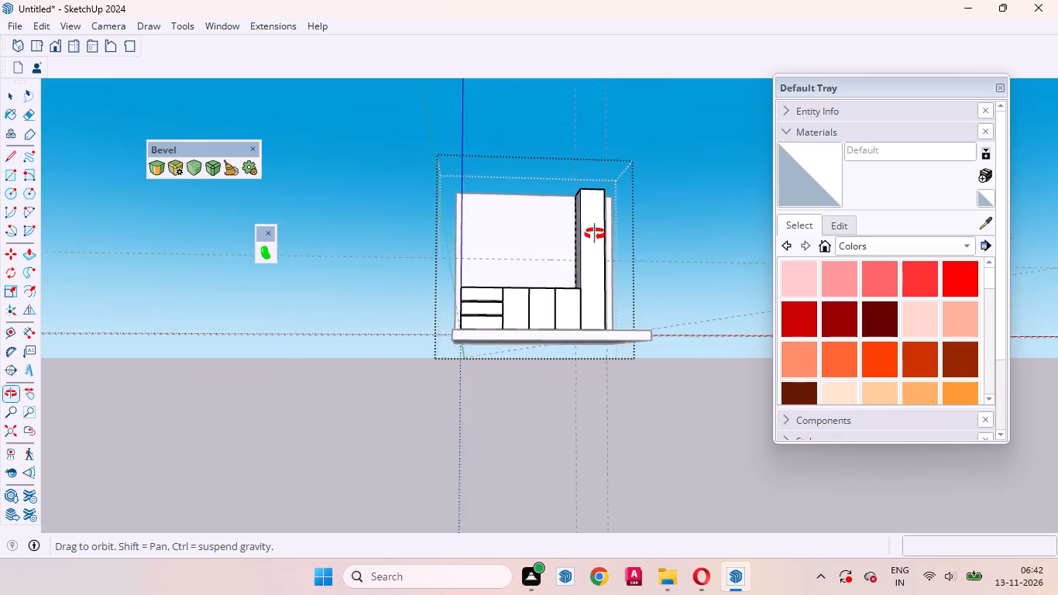
middle_drag(595, 234, 813, 358)
scroll(483, 318, up, 10)
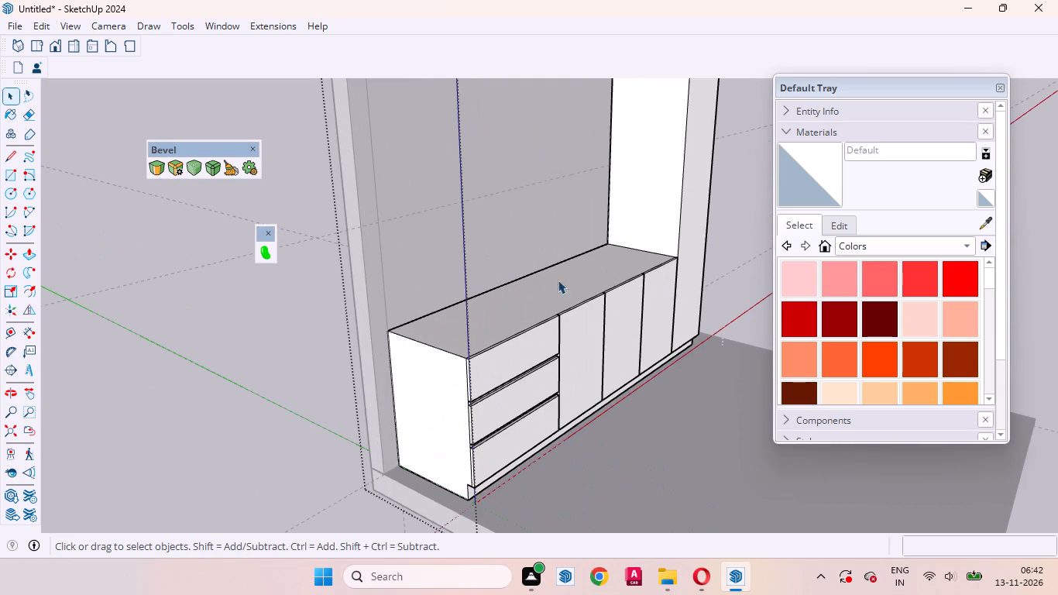
Raise the counter's top face by 40 mm with Push/Pull to form the countertop thickness.
click(579, 289)
scroll(620, 311, up, 4)
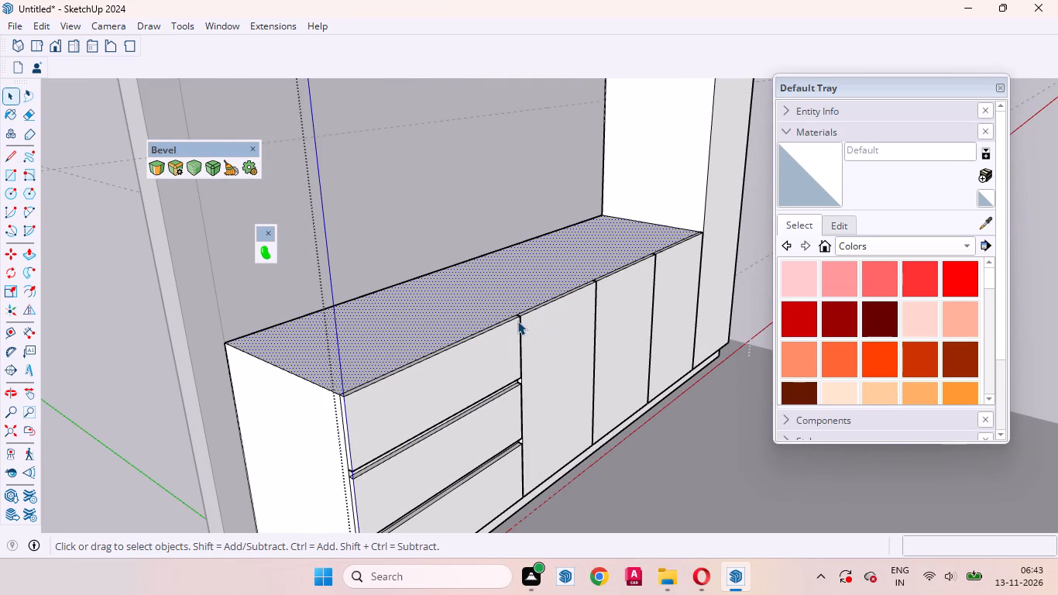
key(p)
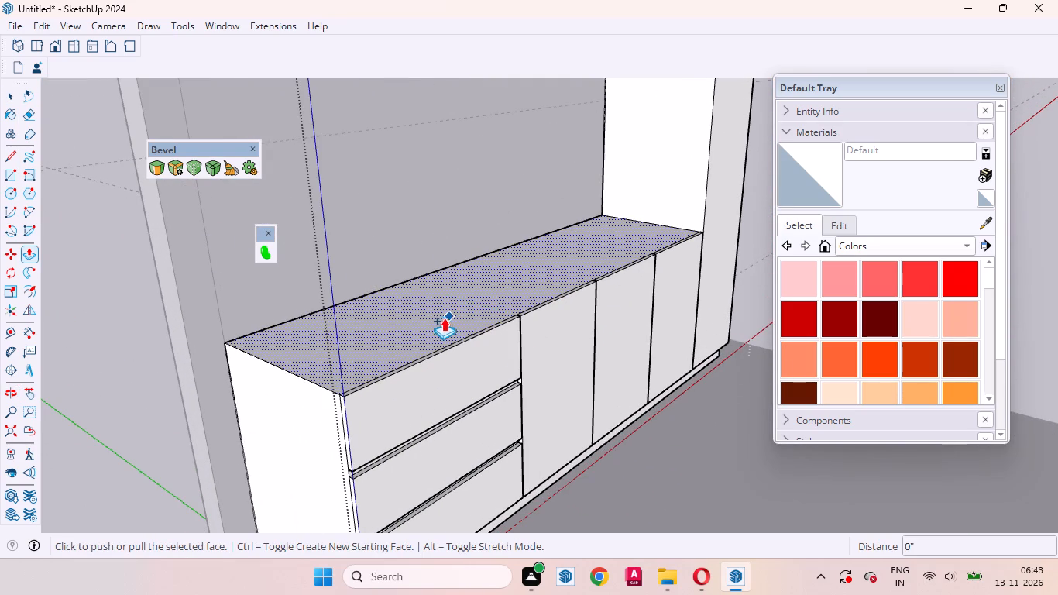
click(441, 318)
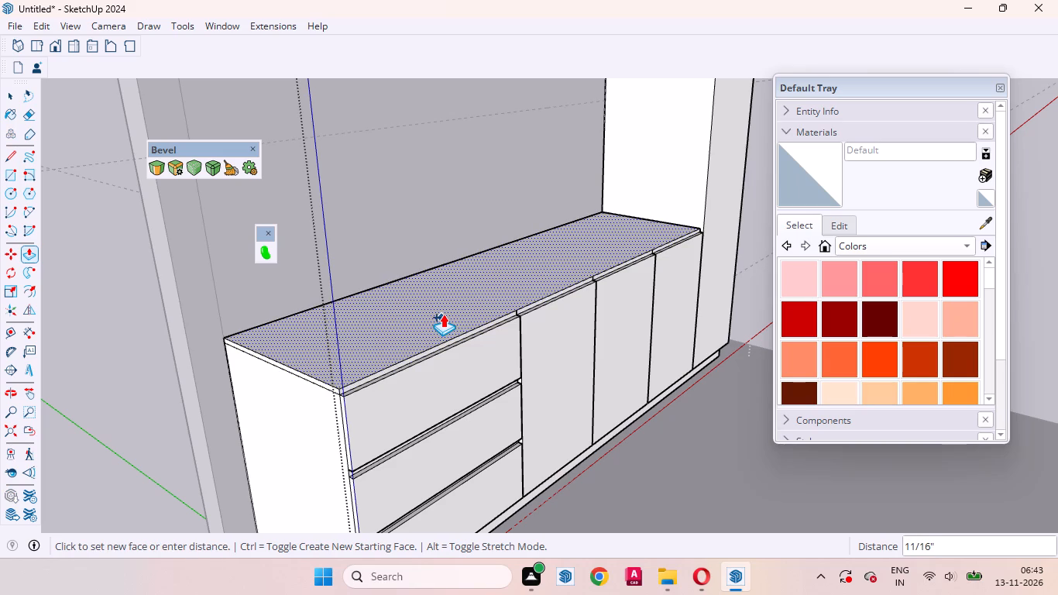
text(40)
scroll(443, 314, up, 1)
key(m)
key(m)
key(Return)
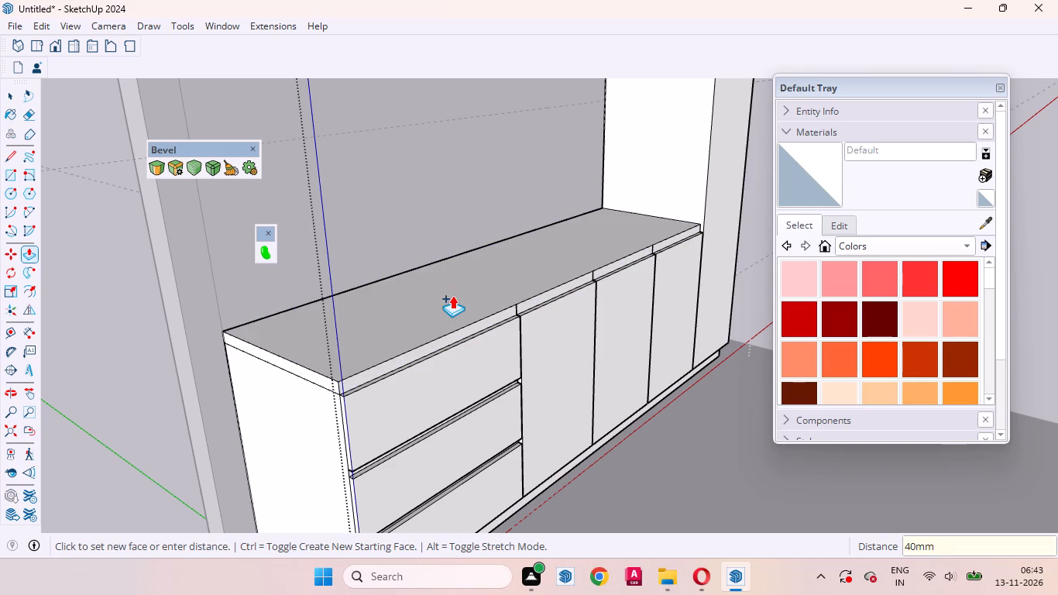
key(space)
Erase the vertical seam lines on the countertop's front edge above the joint between the drawers and first door.
scroll(525, 307, up, 9)
middle_drag(525, 318, 498, 318)
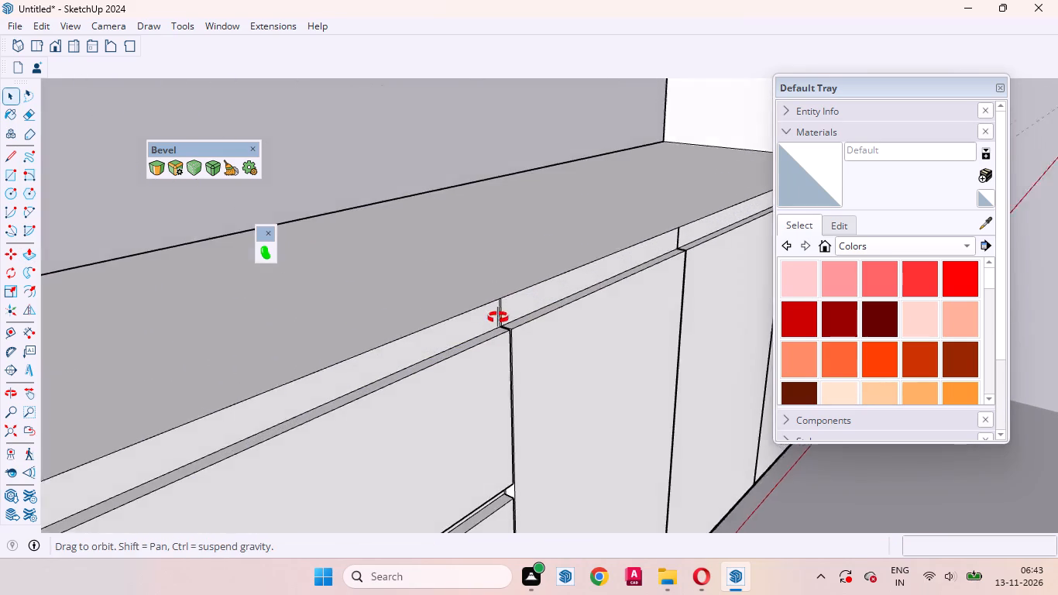
middle_drag(498, 318, 409, 315)
scroll(470, 304, up, 3)
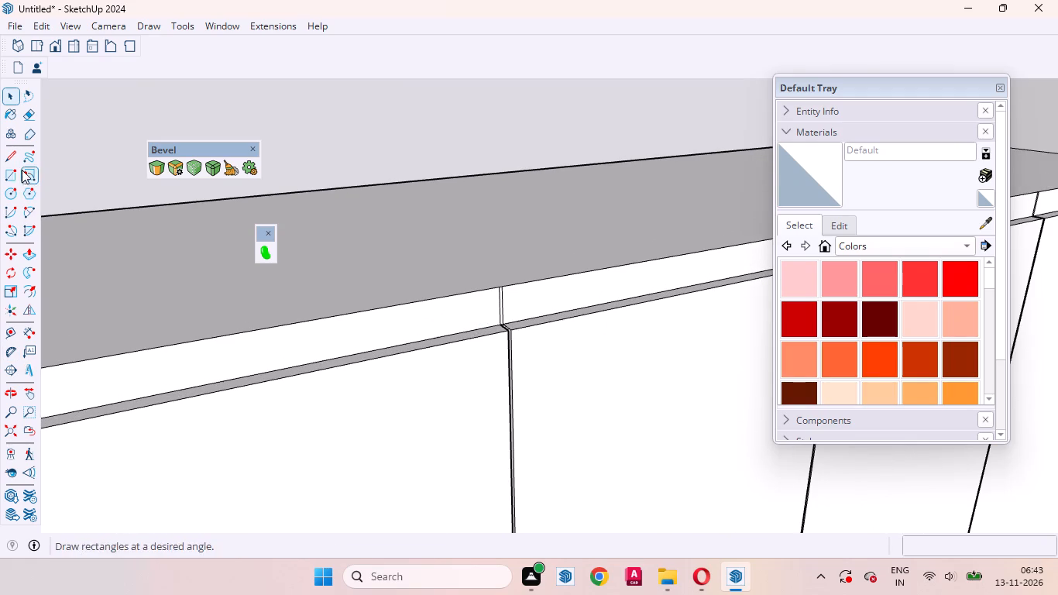
click(25, 114)
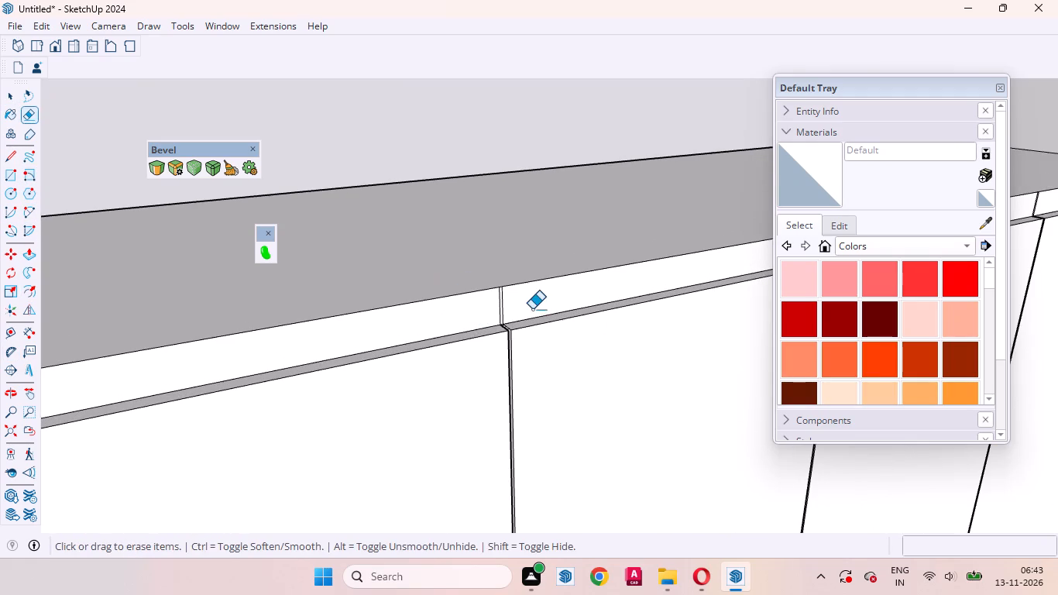
scroll(549, 308, up, 6)
drag(532, 297, 363, 338)
scroll(390, 349, down, 3)
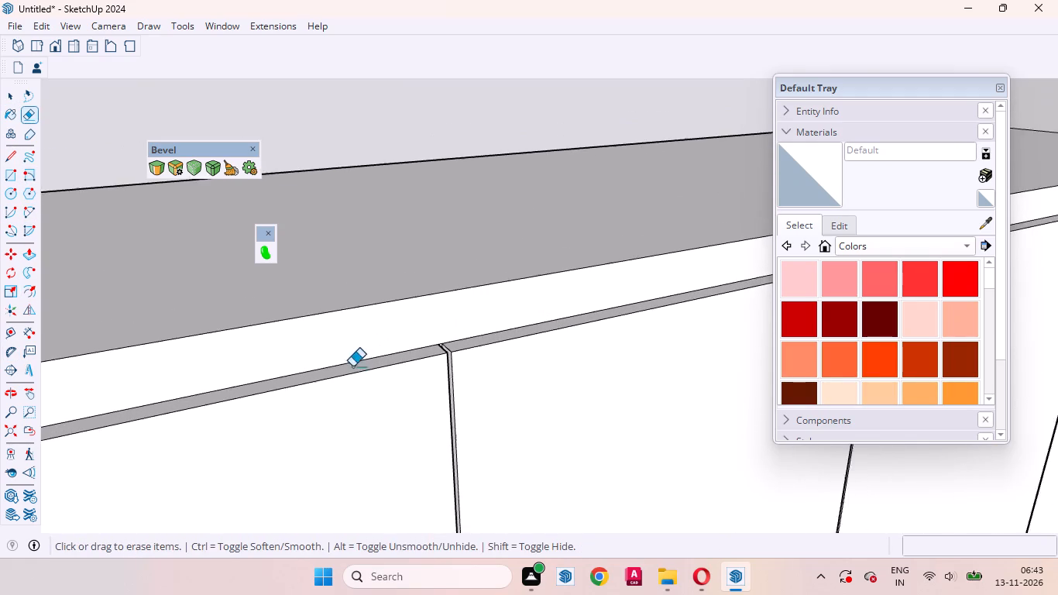
Erase the remaining vertical seam lines on the countertop's front edge above the door joints and beside the tall unit.
scroll(352, 366, down, 4)
scroll(301, 383, up, 1)
scroll(298, 385, down, 12)
scroll(768, 264, up, 9)
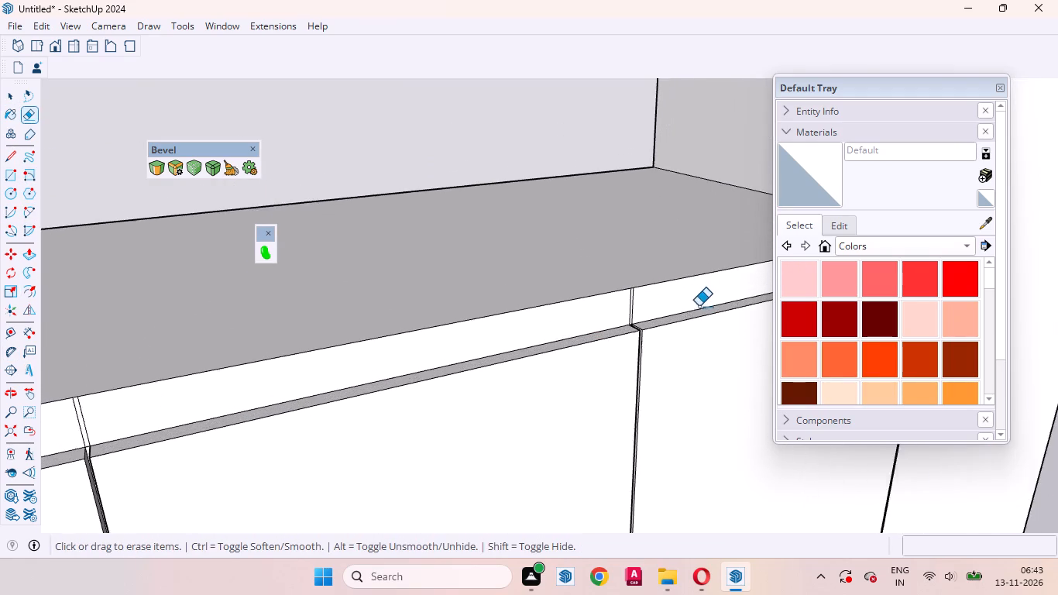
scroll(699, 306, up, 3)
drag(645, 300, 523, 325)
scroll(619, 276, down, 14)
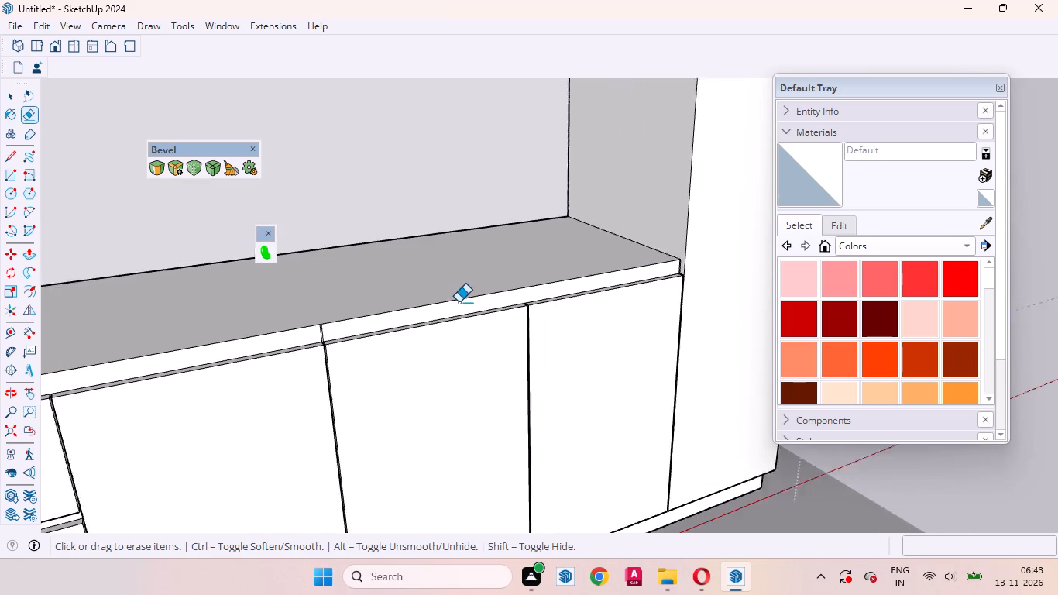
drag(339, 331, 316, 331)
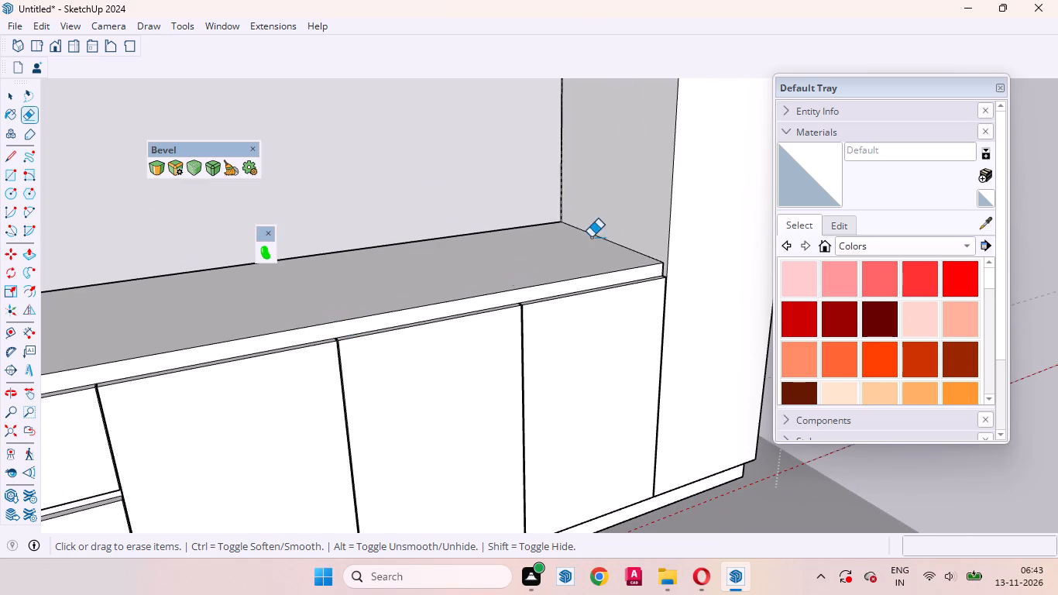
scroll(665, 249, up, 20)
scroll(665, 249, up, 3)
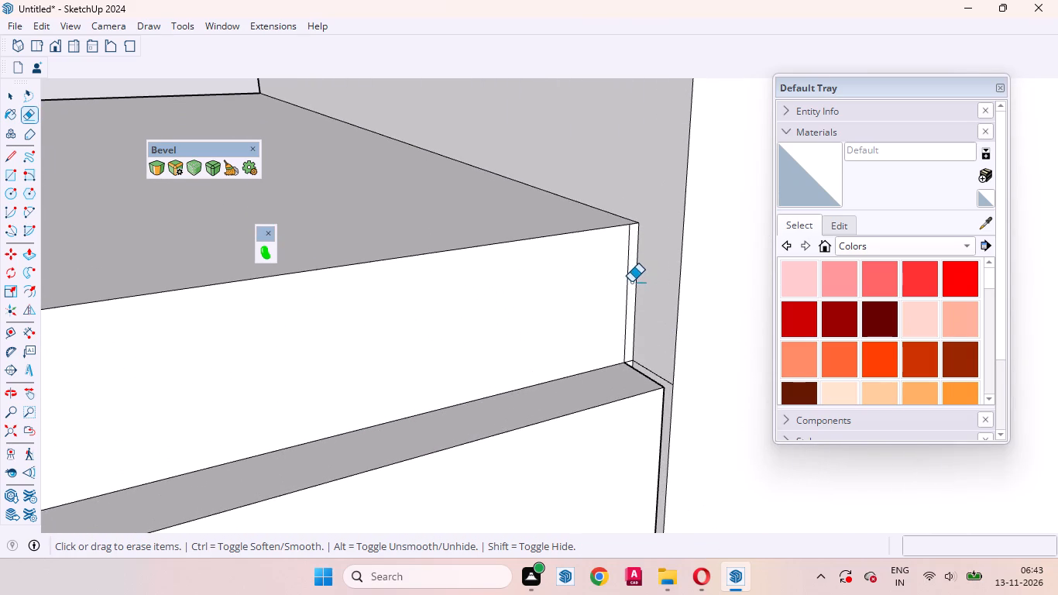
click(630, 269)
key(space)
Place a horizontal guide on the countertop's front edge face, 18 mm above its lower edge.
scroll(717, 255, down, 14)
middle_drag(416, 283, 559, 295)
scroll(533, 242, down, 18)
scroll(619, 255, up, 1)
scroll(623, 255, down, 3)
scroll(459, 325, up, 5)
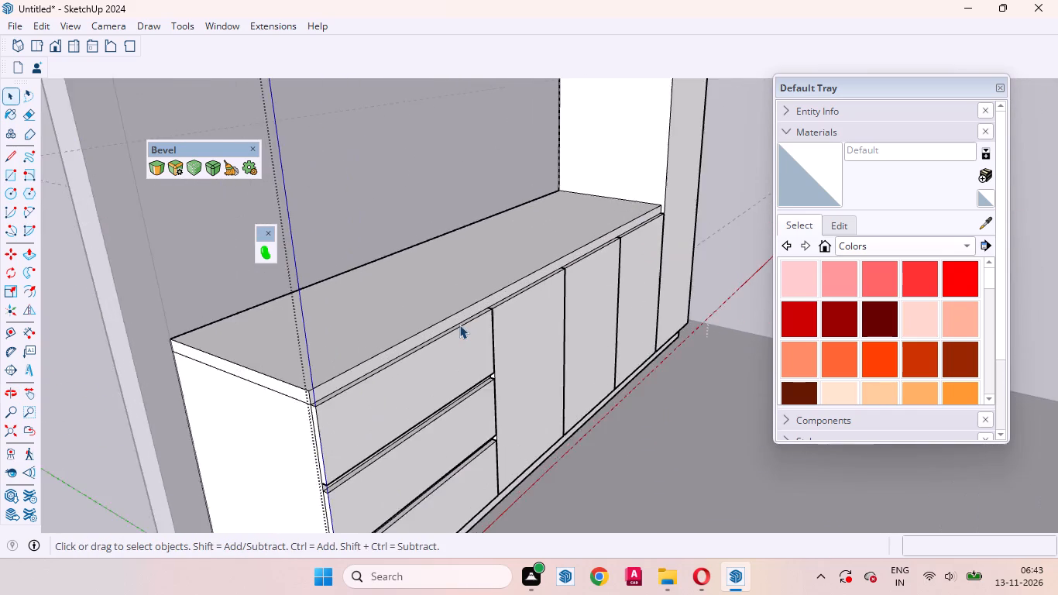
scroll(459, 325, up, 4)
middle_drag(445, 309, 425, 260)
scroll(401, 323, up, 3)
click(380, 346)
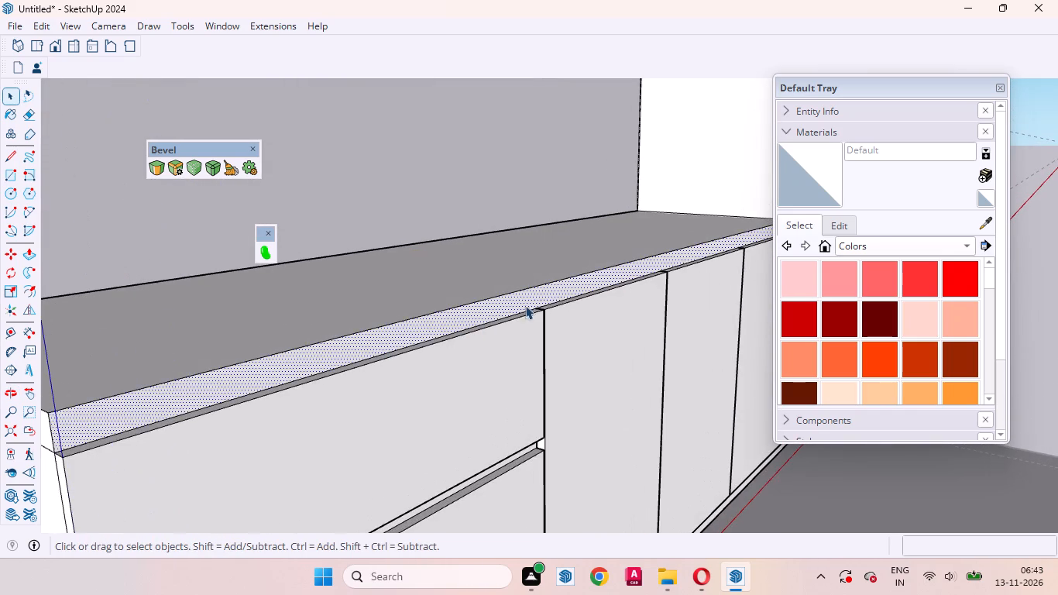
scroll(617, 212, down, 4)
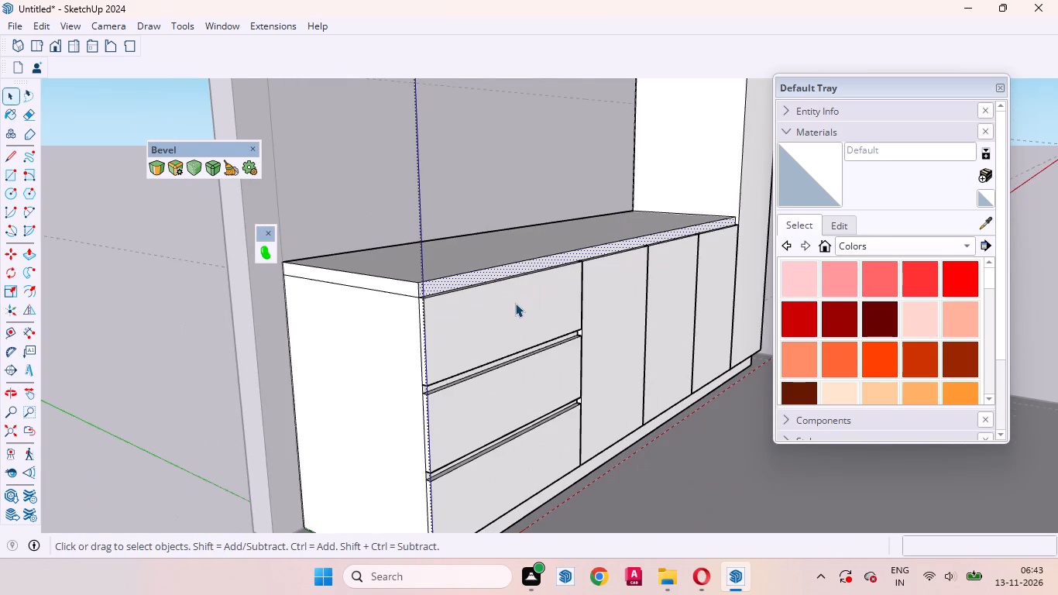
key(t)
scroll(440, 280, up, 17)
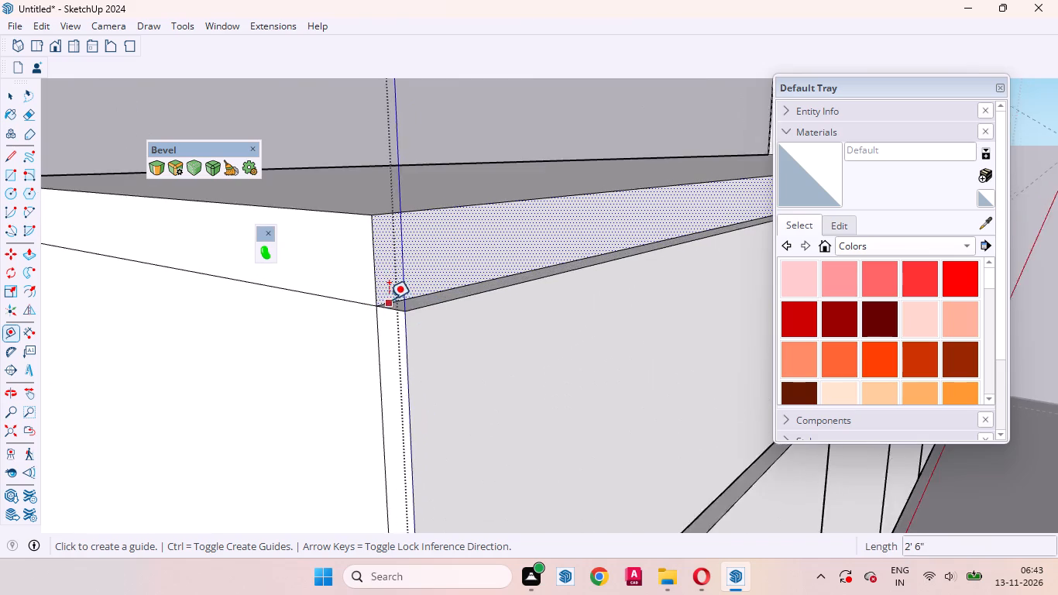
scroll(389, 299, up, 4)
click(460, 283)
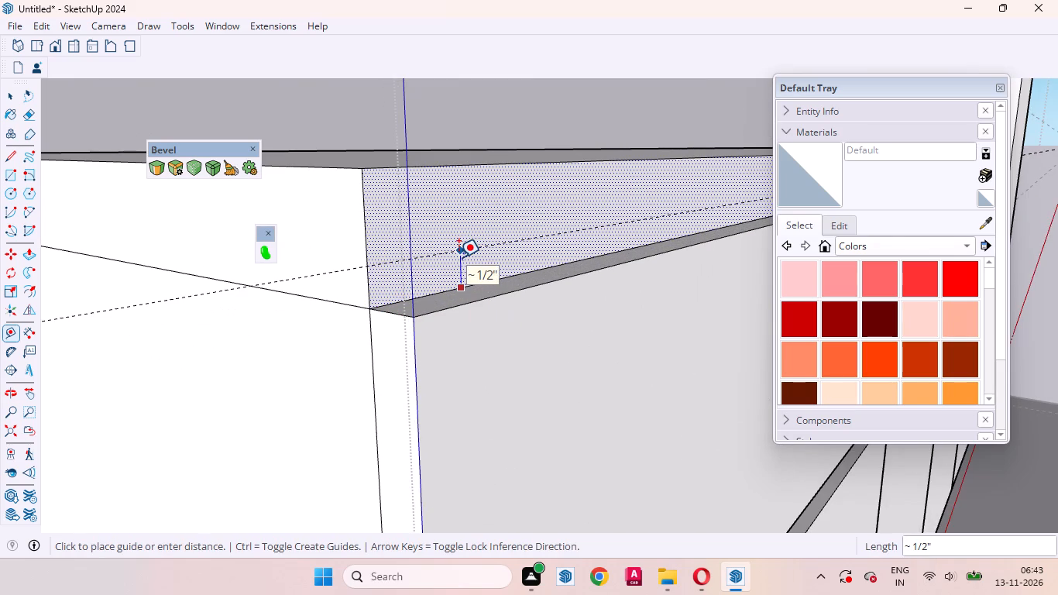
text(15)
key(BackSpace)
text(8mm)
key(Return)
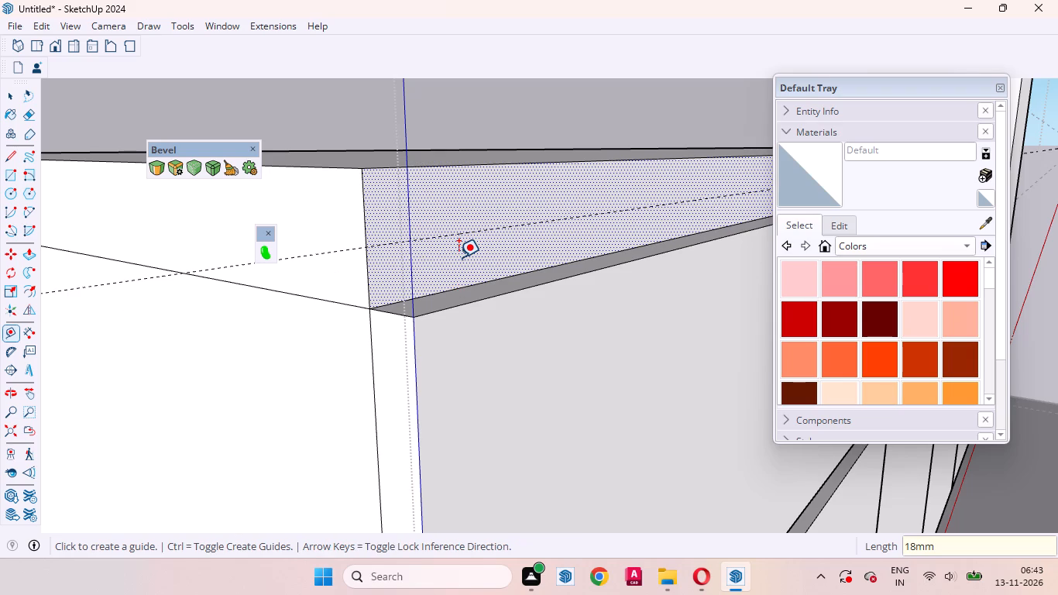
key(space)
Draw a 7' 3" line along the guide across the countertop's front edge, from the open end to the tall unit.
middle_drag(492, 256, 283, 304)
scroll(359, 284, down, 1)
scroll(359, 284, up, 1)
scroll(359, 284, down, 1)
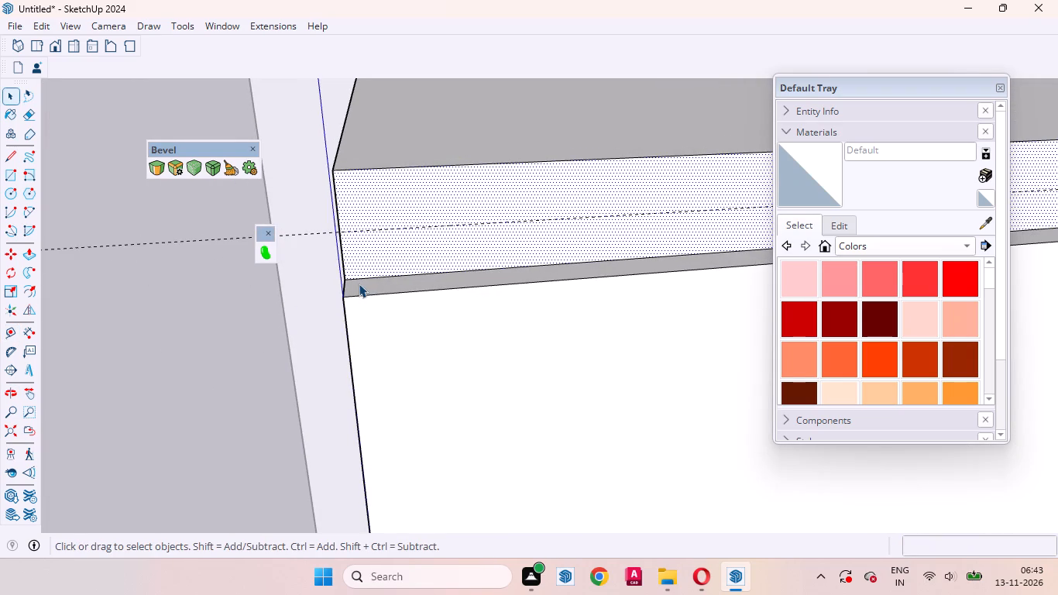
key(l)
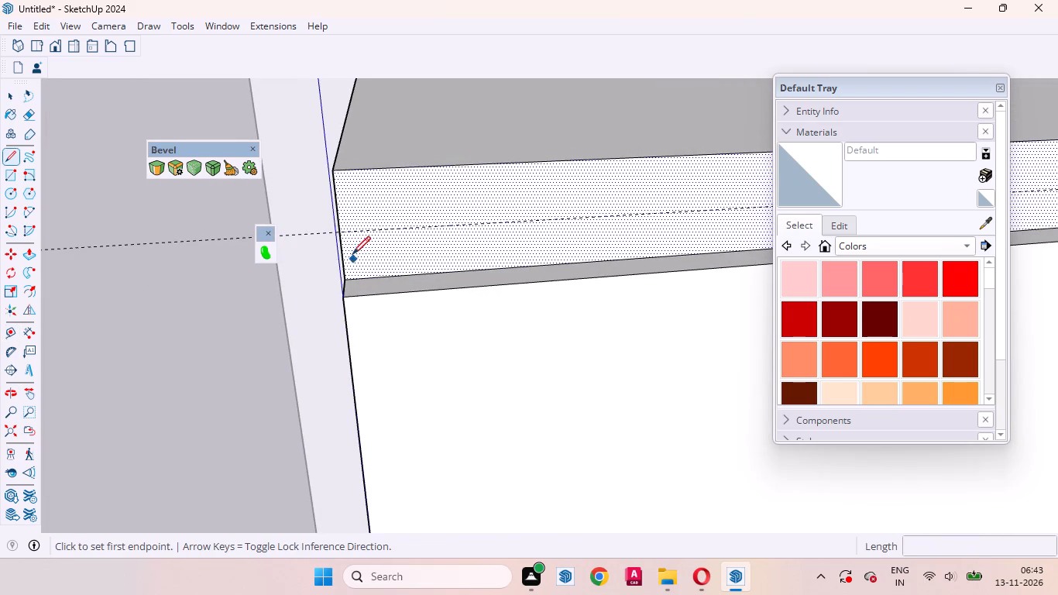
click(342, 236)
scroll(274, 262, down, 3)
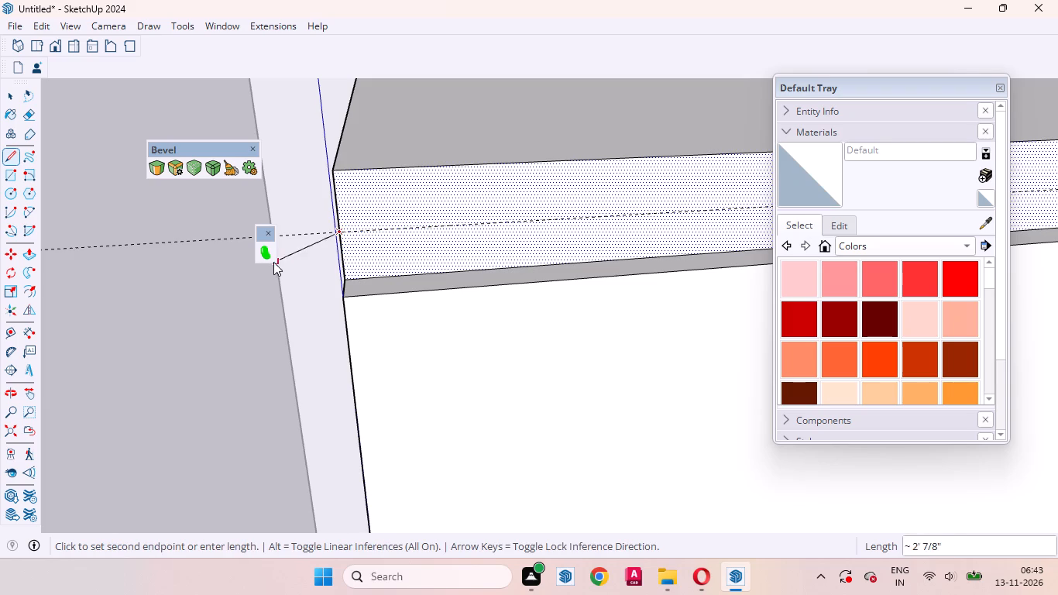
scroll(273, 262, down, 5)
scroll(188, 335, down, 14)
scroll(176, 352, up, 1)
scroll(176, 352, down, 6)
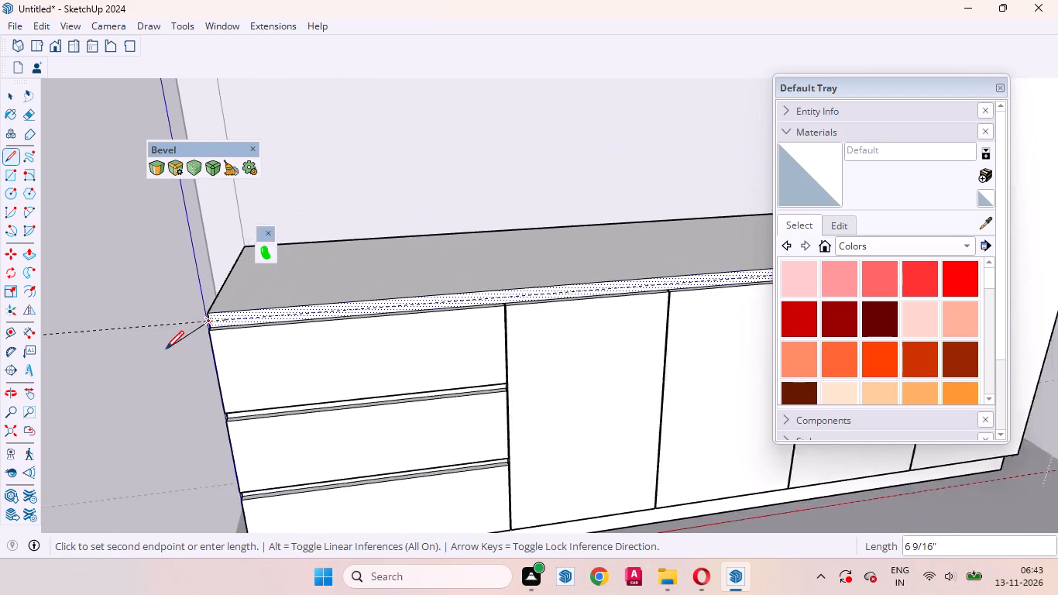
scroll(166, 349, down, 5)
scroll(637, 304, up, 4)
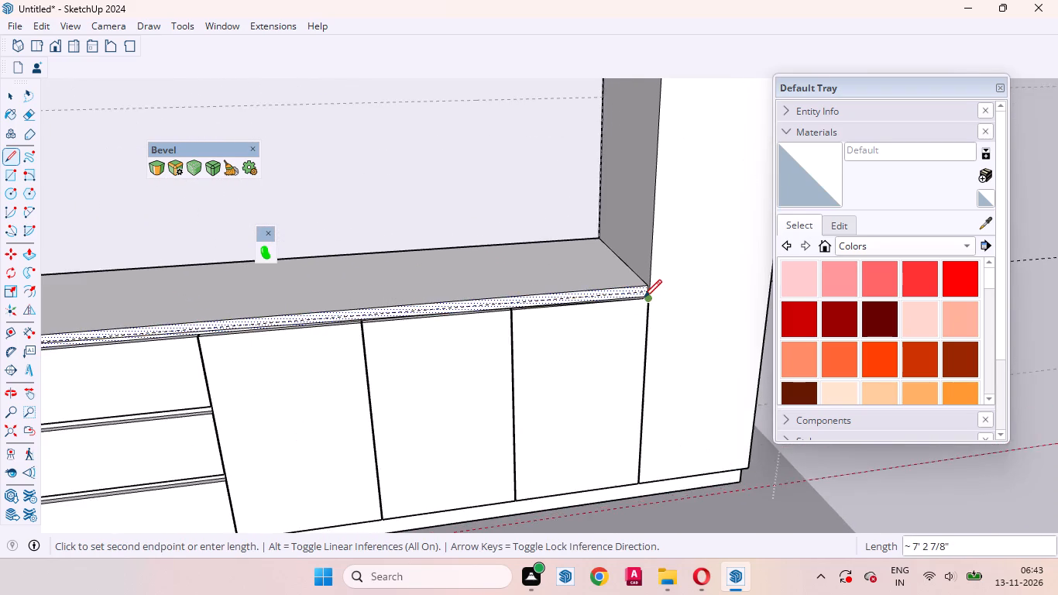
scroll(644, 297, up, 12)
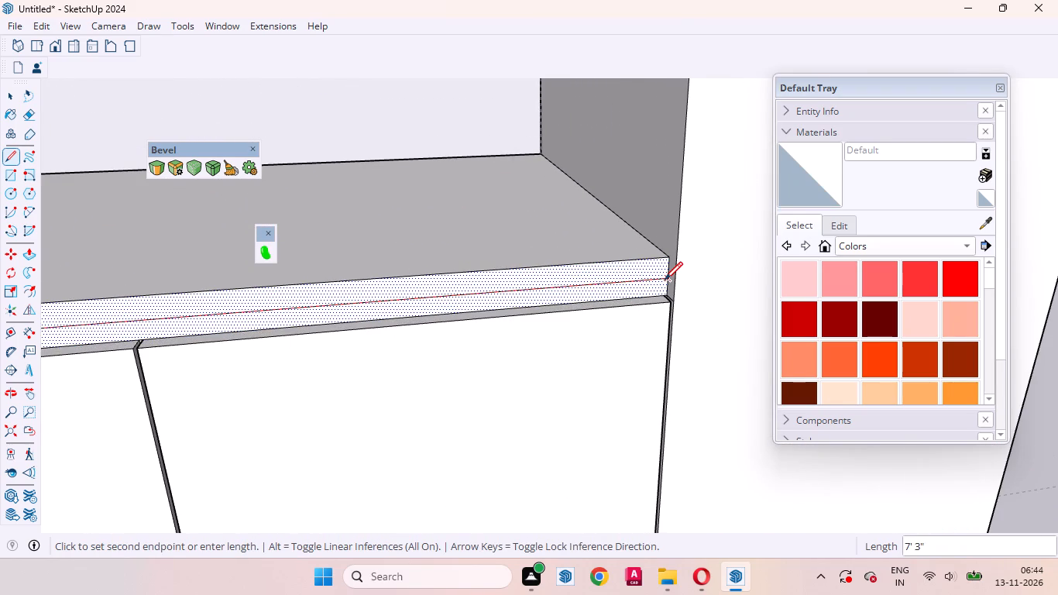
click(665, 280)
key(space)
middle_drag(517, 307, 517, 307)
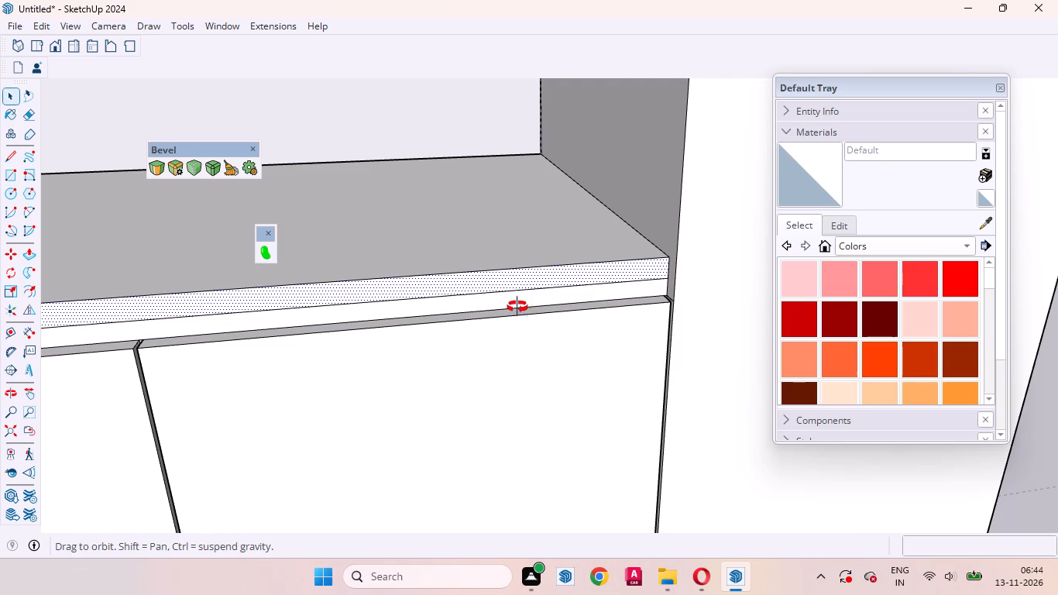
Push/Pull the upper strip of the countertop's front edge outward about 11/16".
middle_drag(517, 307, 709, 345)
scroll(605, 272, up, 4)
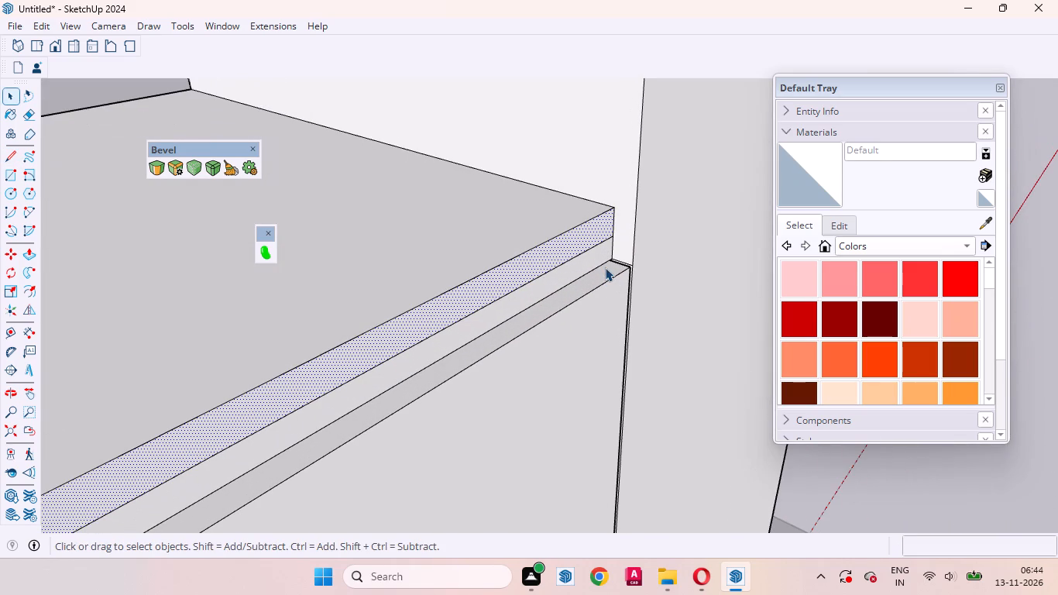
key(p)
scroll(594, 201, up, 7)
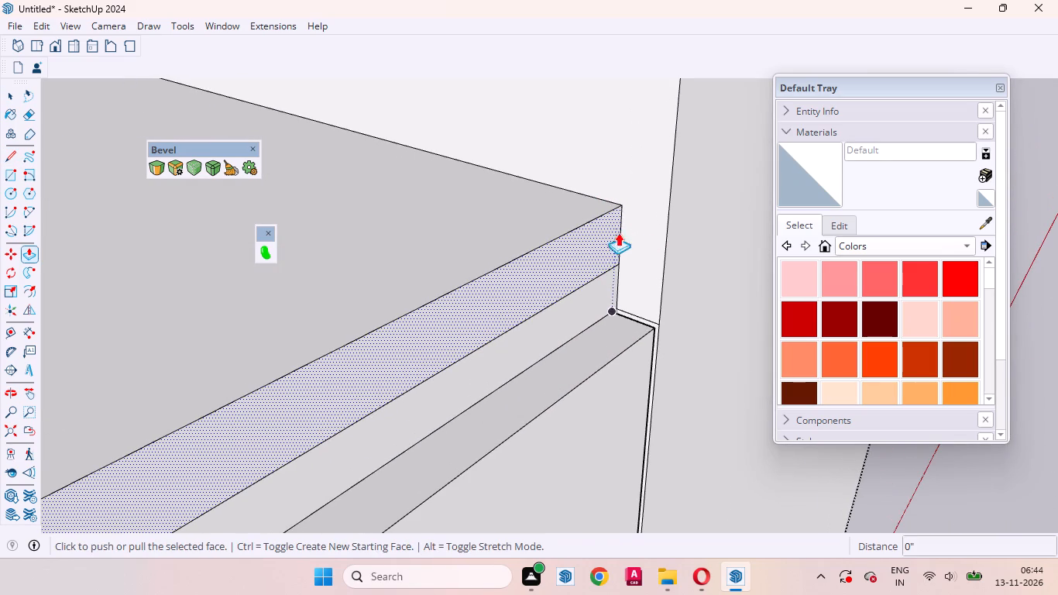
click(579, 252)
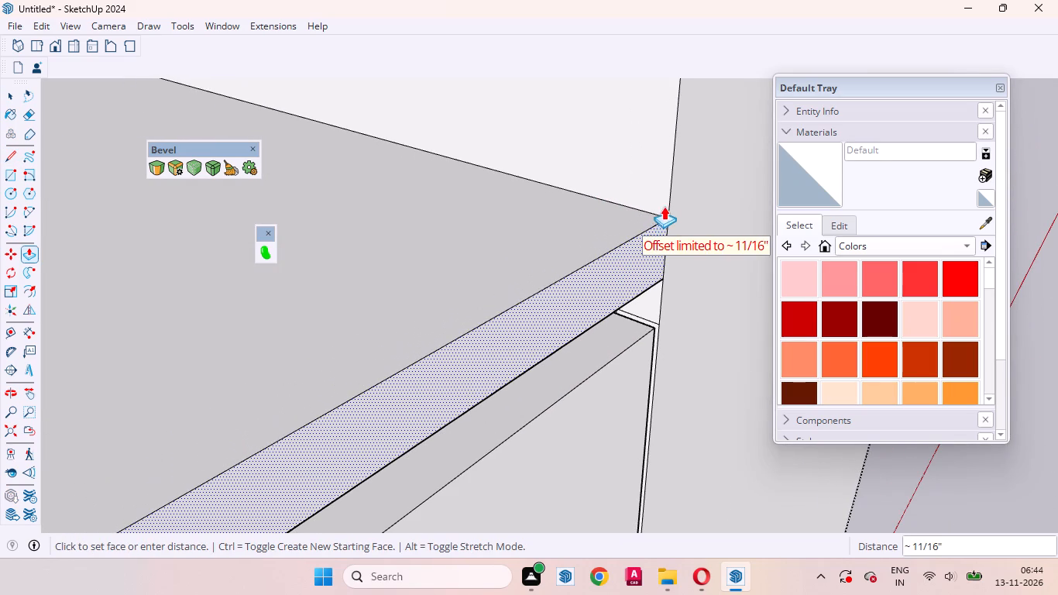
click(670, 196)
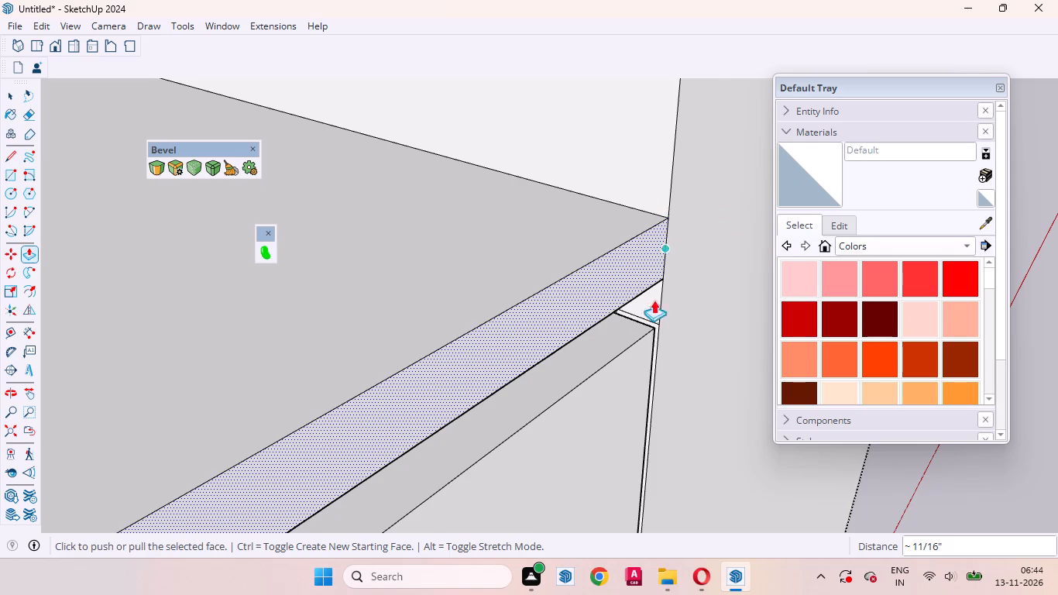
key(space)
scroll(646, 204, down, 19)
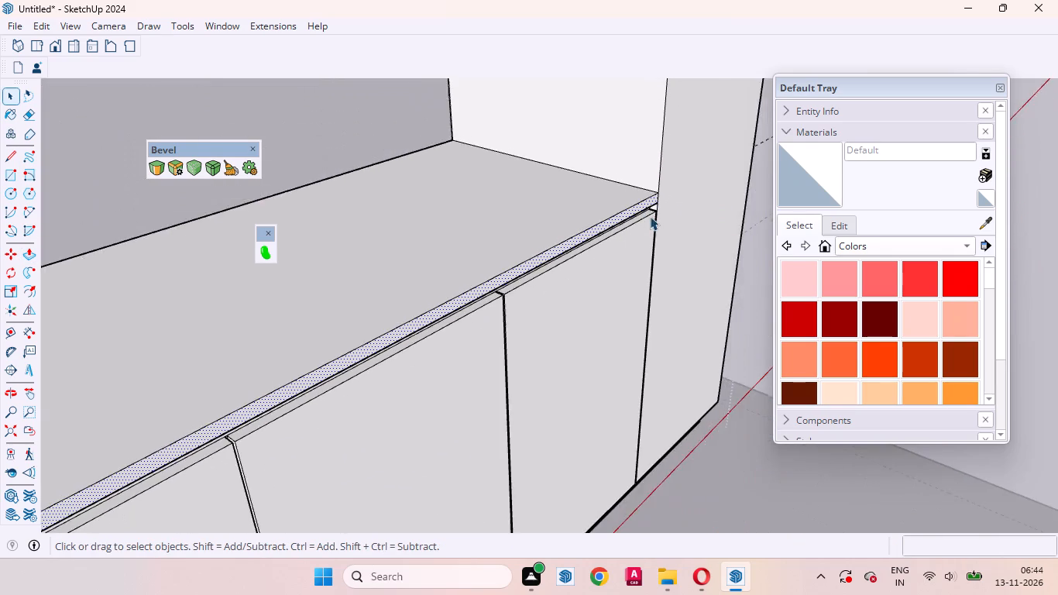
Erase the horizontal line across the counter's open end panel that sits lower than the countertop's new underside.
scroll(650, 216, down, 15)
middle_drag(525, 315, 441, 245)
scroll(393, 254, up, 19)
scroll(295, 270, up, 1)
middle_drag(295, 270, 381, 236)
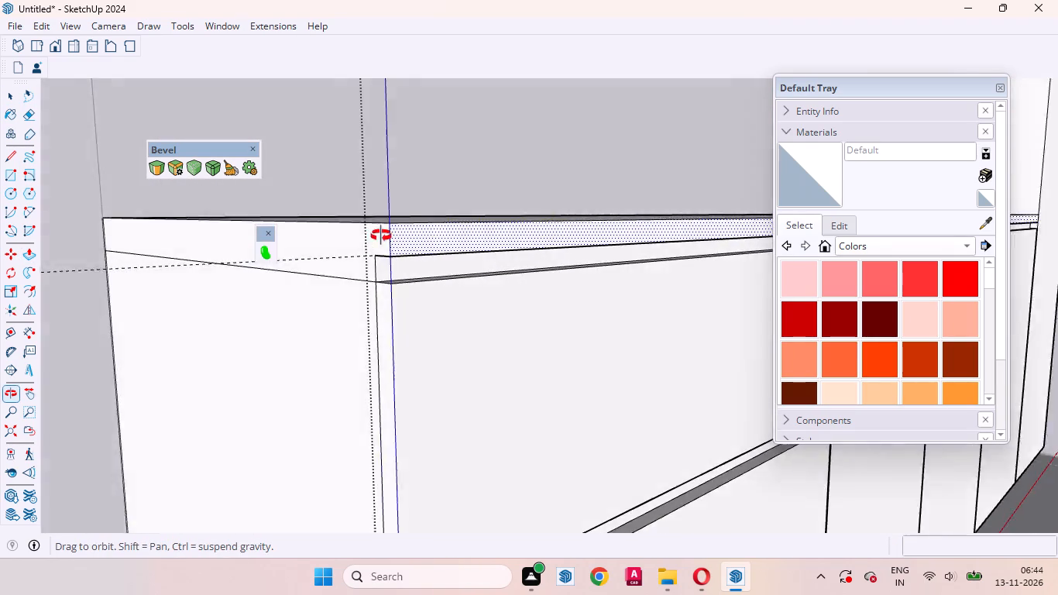
middle_drag(381, 236, 392, 241)
click(338, 282)
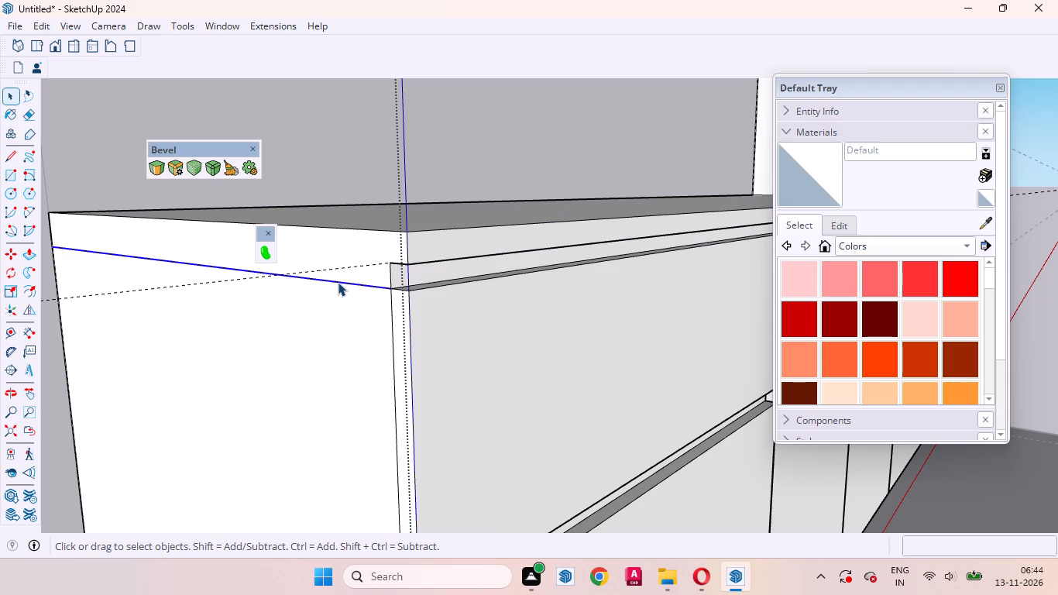
right_click(338, 282)
click(366, 320)
Draw a line about 1' 11 5/16" long across the open end panel, from the countertop overhang's lower corner to the back edge.
middle_drag(394, 338, 302, 346)
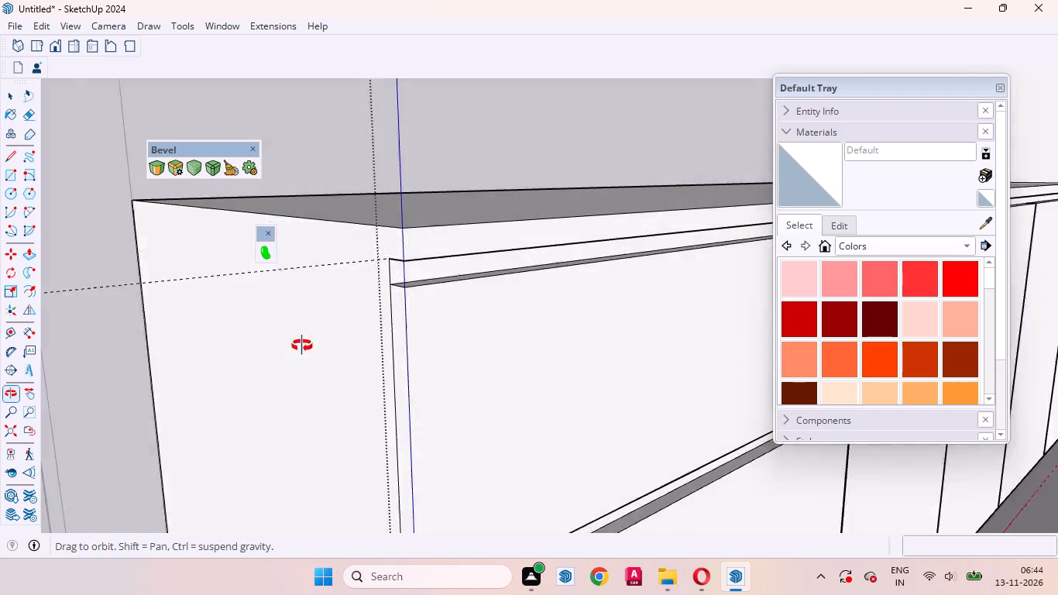
middle_drag(302, 346, 222, 317)
scroll(429, 225, up, 4)
click(435, 232)
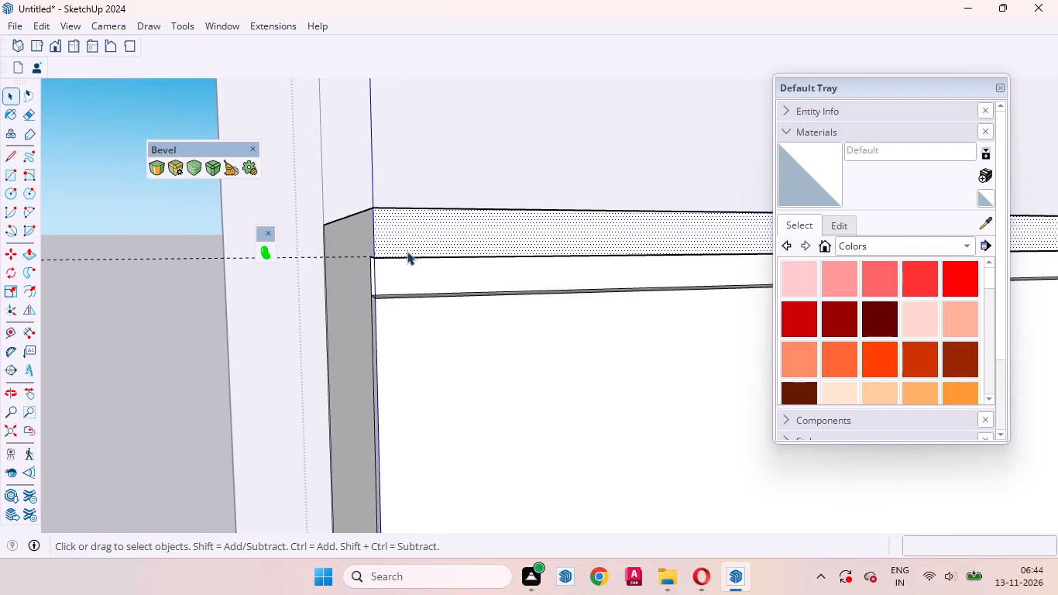
middle_drag(424, 258, 696, 276)
scroll(496, 304, down, 7)
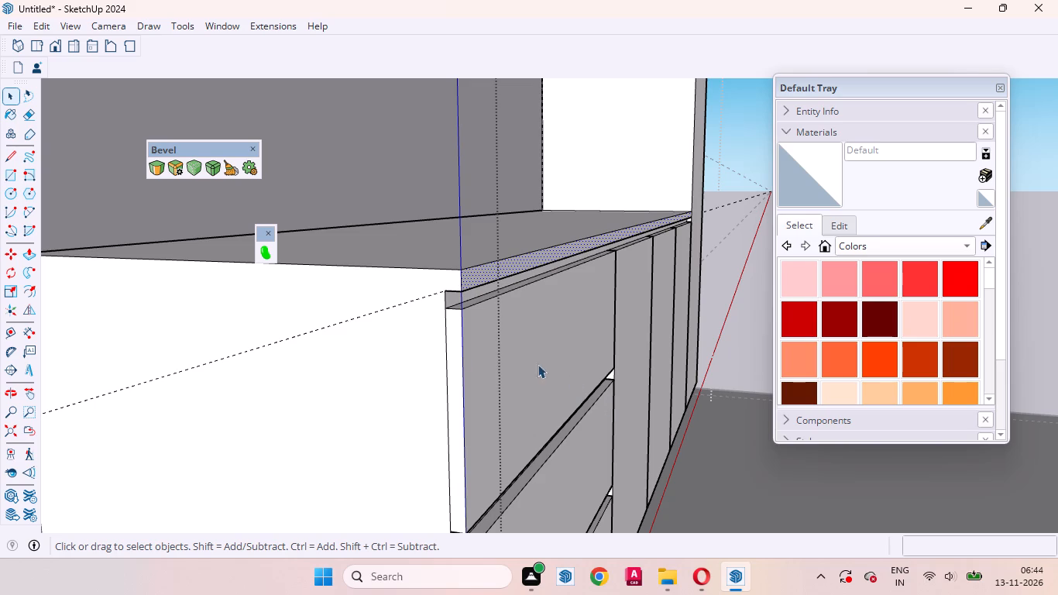
click(9, 159)
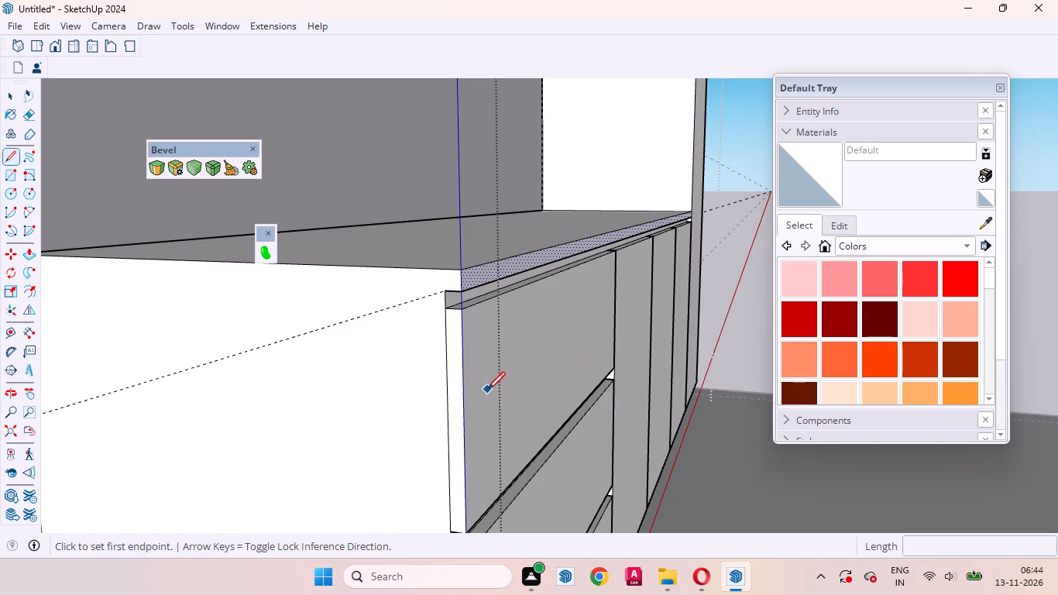
middle_drag(487, 390, 645, 408)
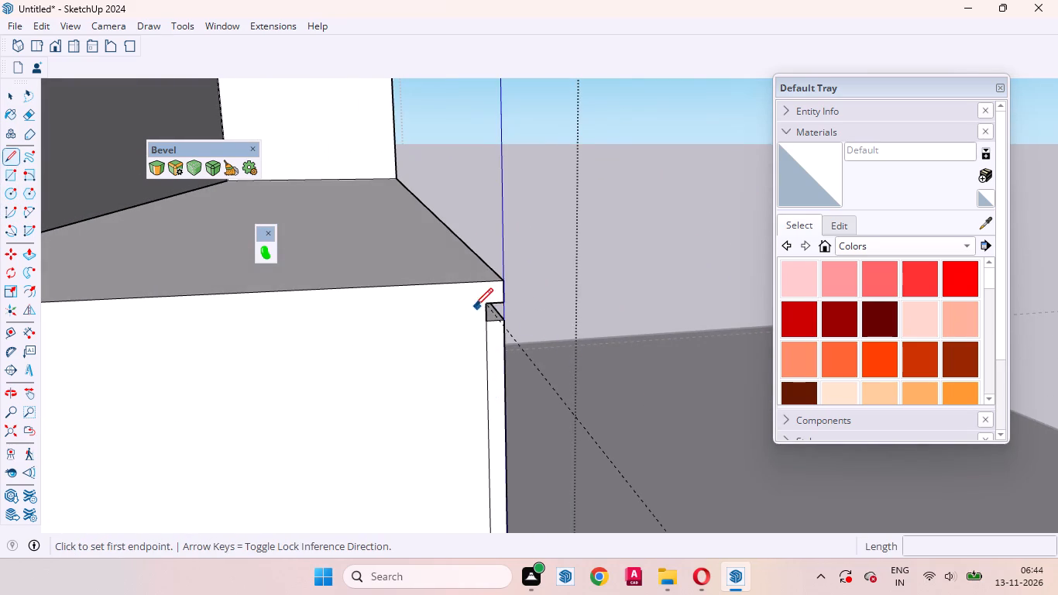
click(484, 306)
scroll(460, 346, down, 6)
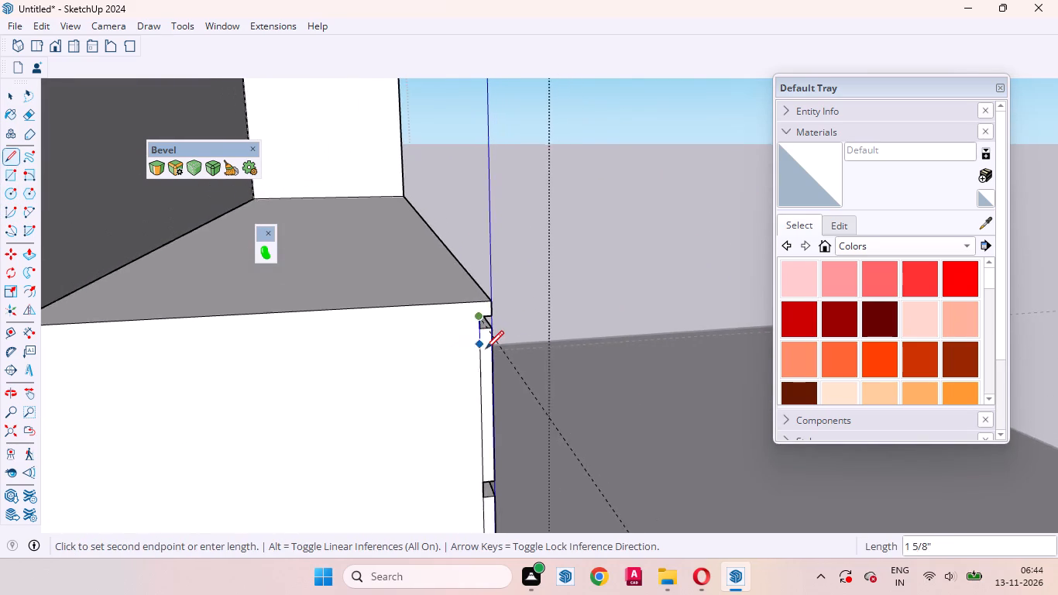
scroll(486, 349, down, 1)
click(139, 349)
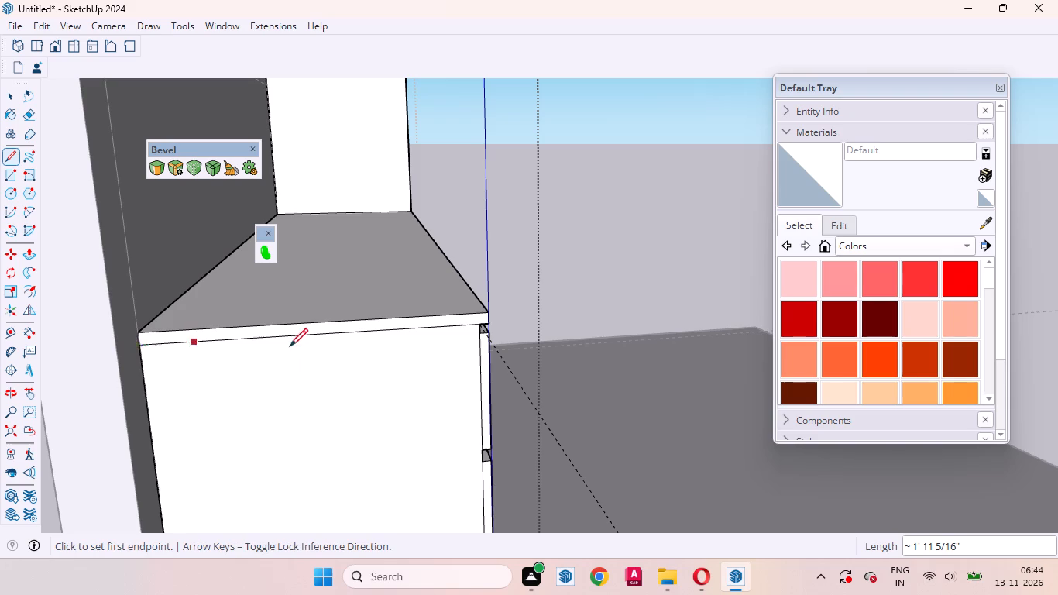
click(9, 101)
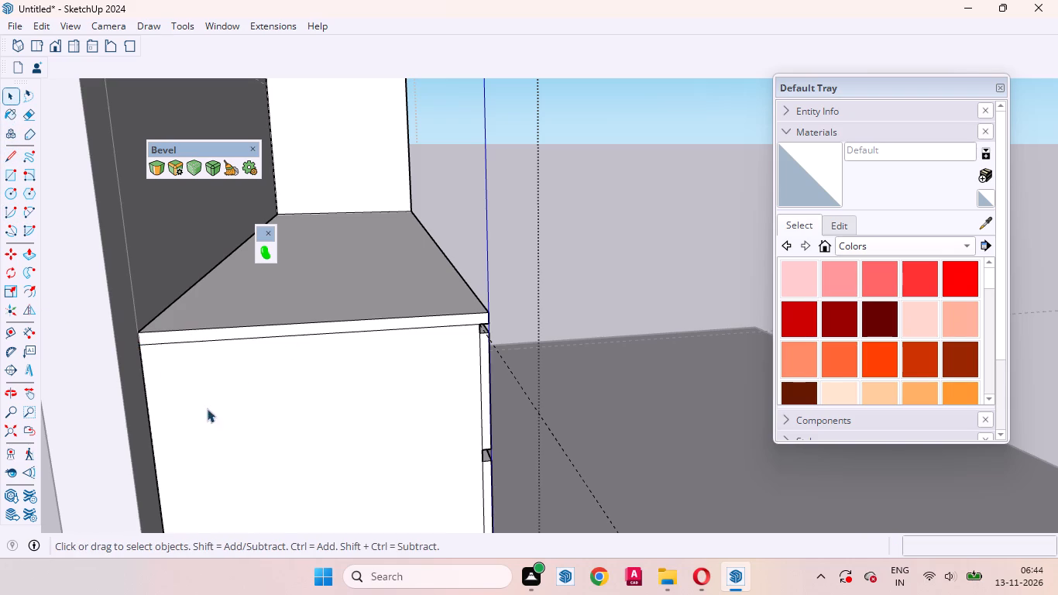
Examine the counter's open end panel, the countertop edge and the overall cabinet front from several angles.
click(285, 417)
middle_drag(403, 432, 163, 386)
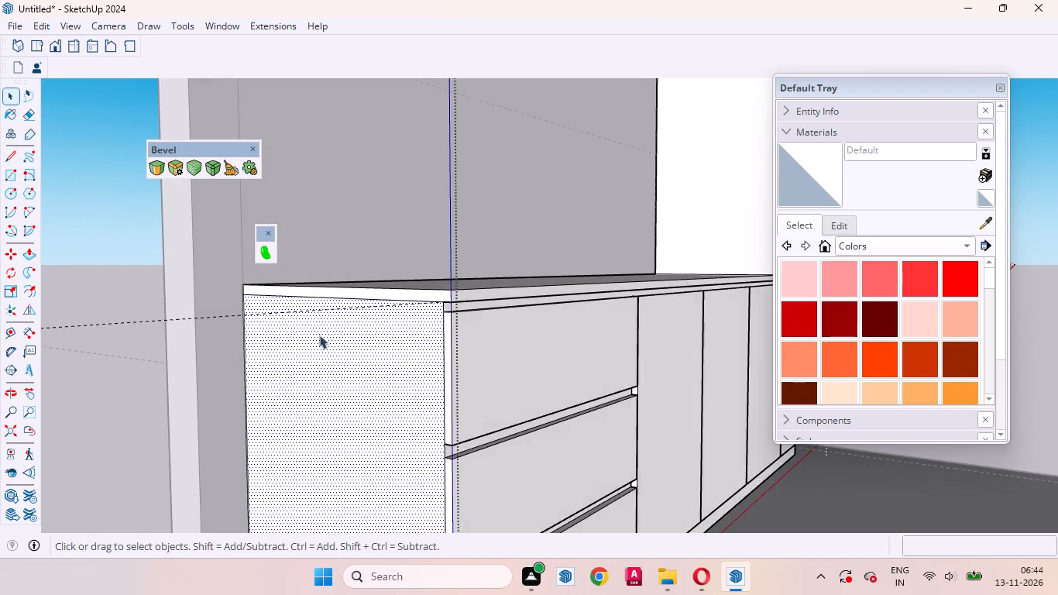
scroll(425, 303, up, 9)
middle_drag(496, 338, 268, 332)
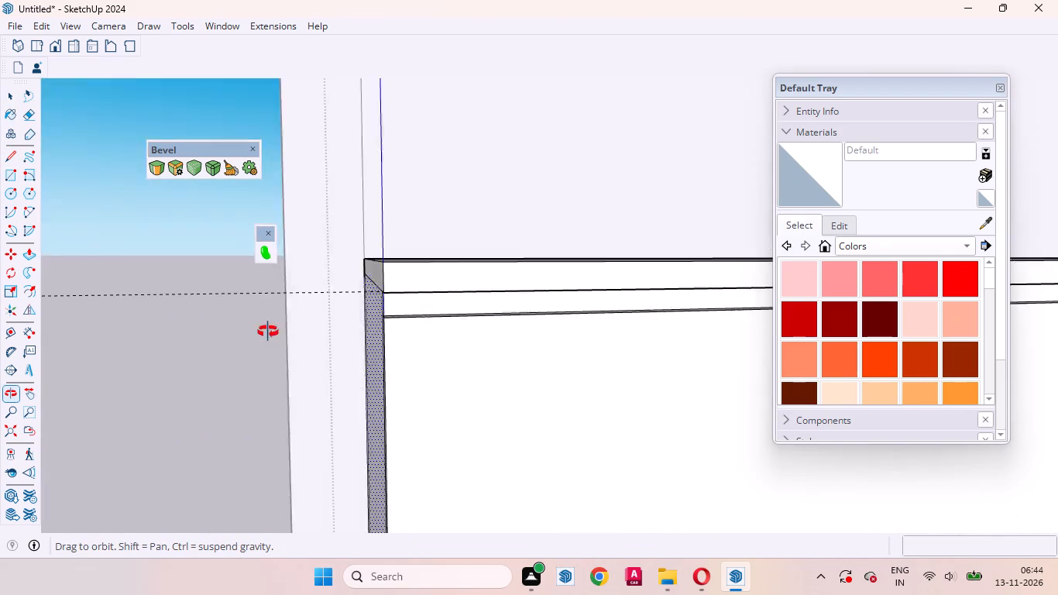
middle_drag(268, 332, 235, 379)
scroll(335, 381, up, 1)
scroll(335, 381, down, 15)
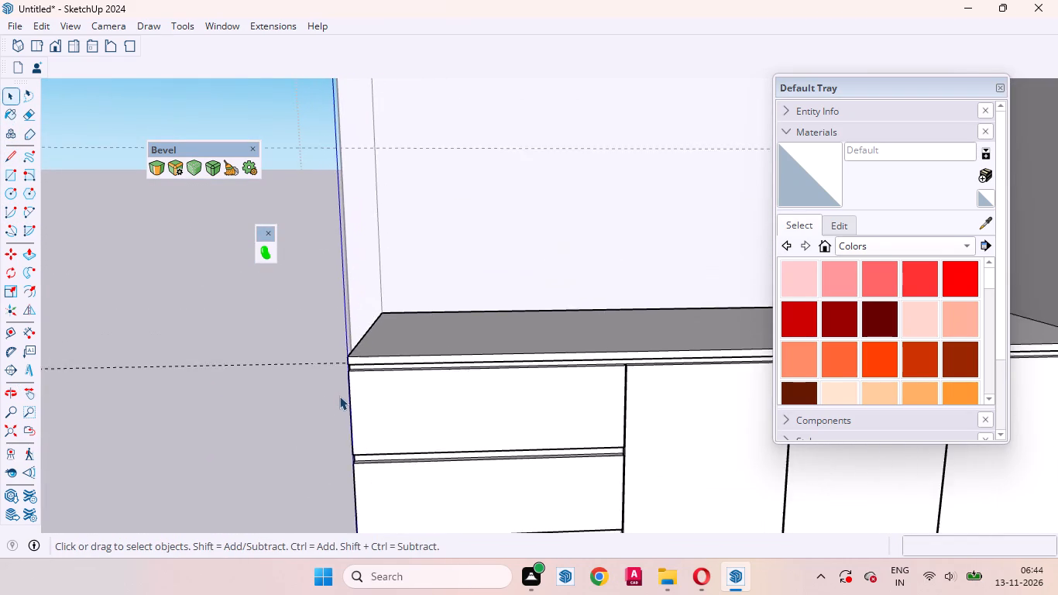
scroll(339, 396, down, 10)
scroll(402, 411, up, 1)
scroll(402, 412, down, 4)
middle_drag(526, 447, 531, 379)
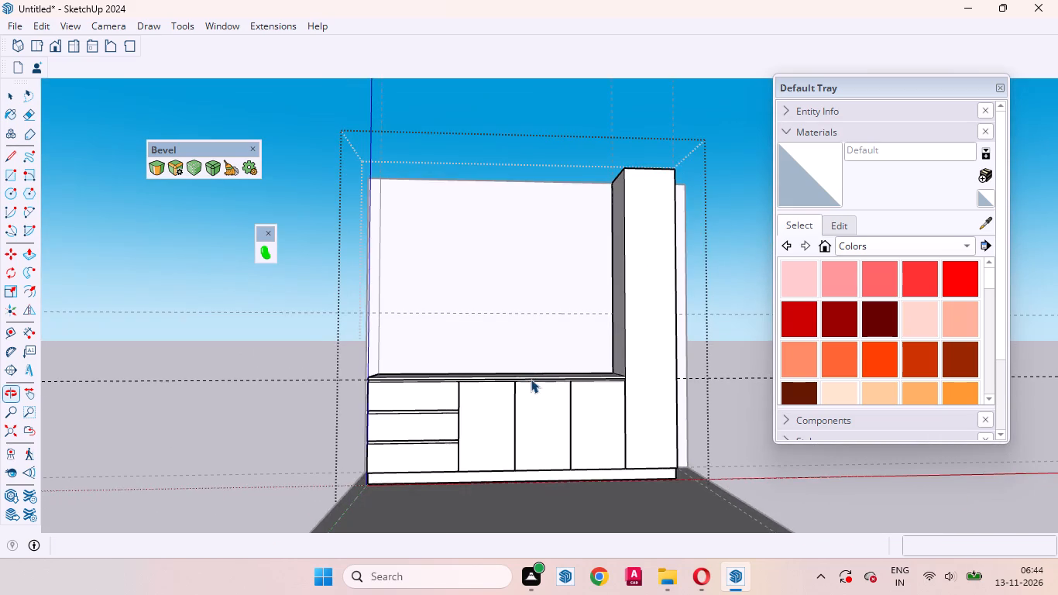
scroll(529, 380, up, 8)
scroll(558, 413, down, 1)
scroll(558, 415, up, 1)
scroll(558, 417, down, 7)
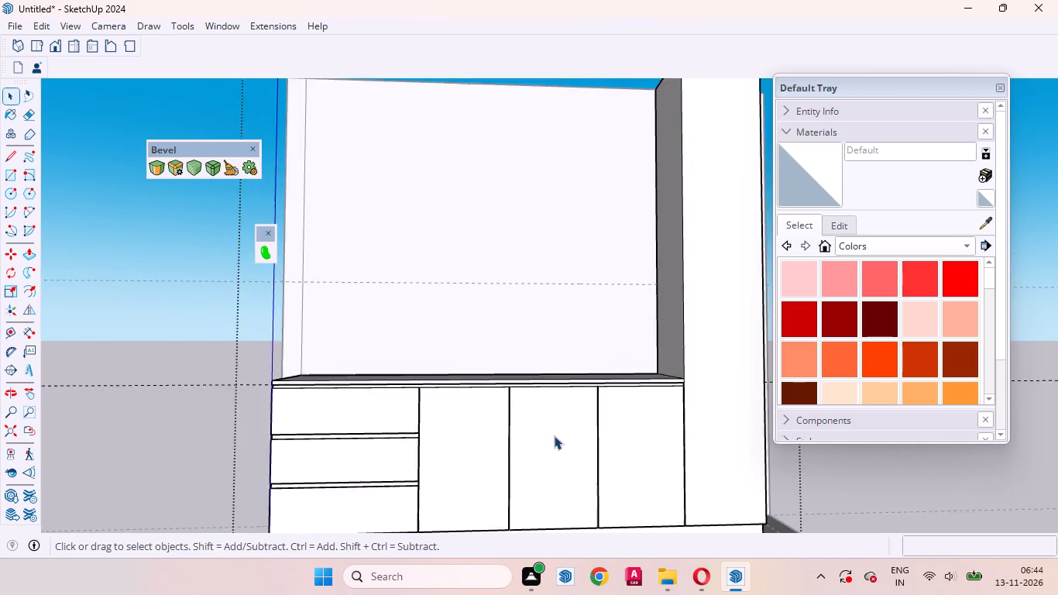
scroll(554, 435, down, 1)
click(772, 470)
middle_drag(382, 360, 588, 445)
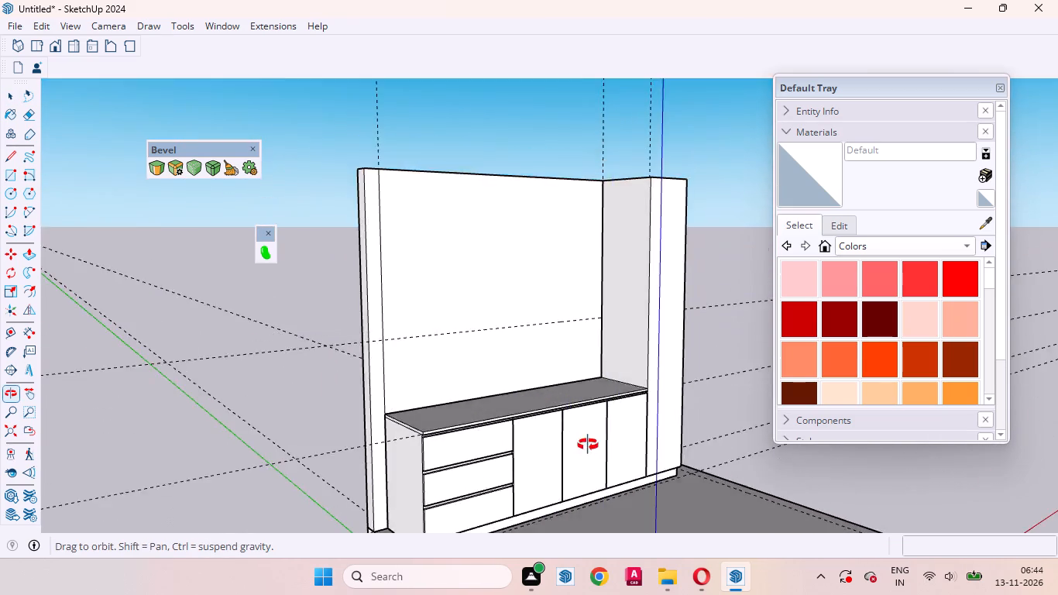
middle_drag(588, 445, 615, 452)
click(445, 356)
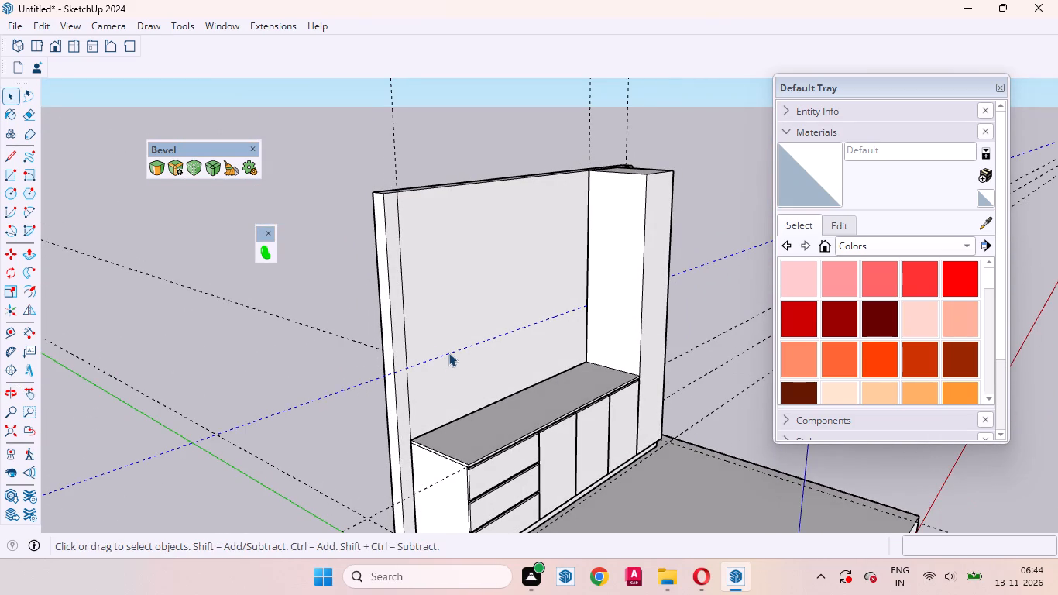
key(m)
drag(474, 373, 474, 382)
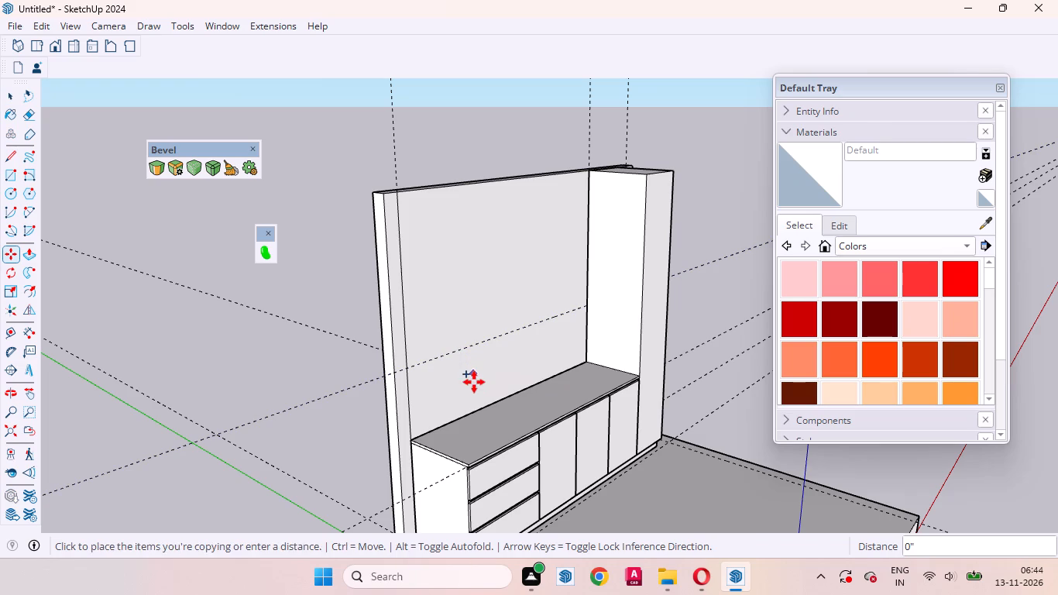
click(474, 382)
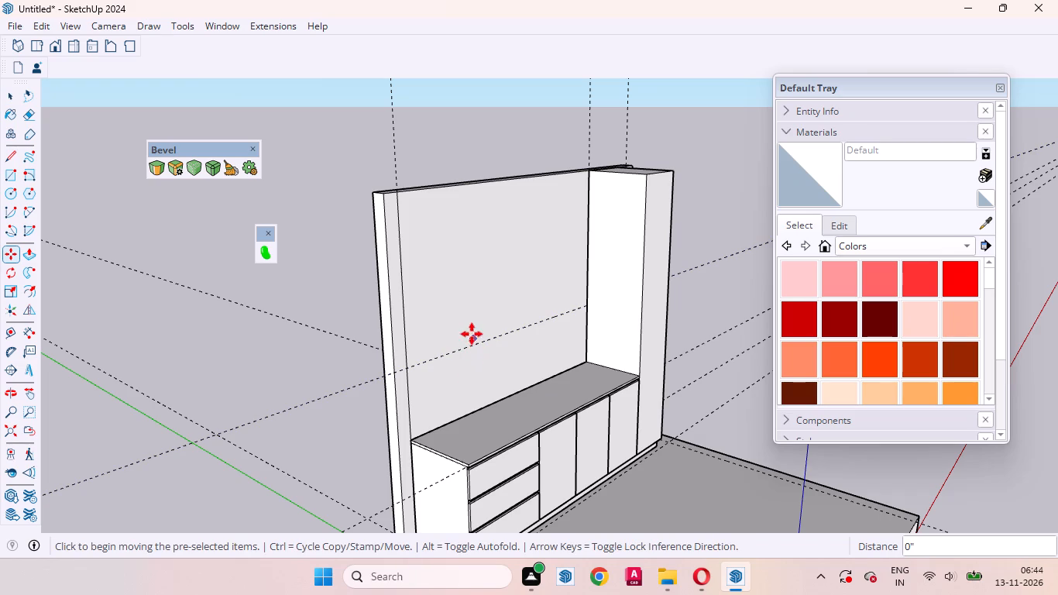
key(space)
Move the horizontal guide on the back wall above the countertop up by 40 mm.
scroll(420, 379, up, 2)
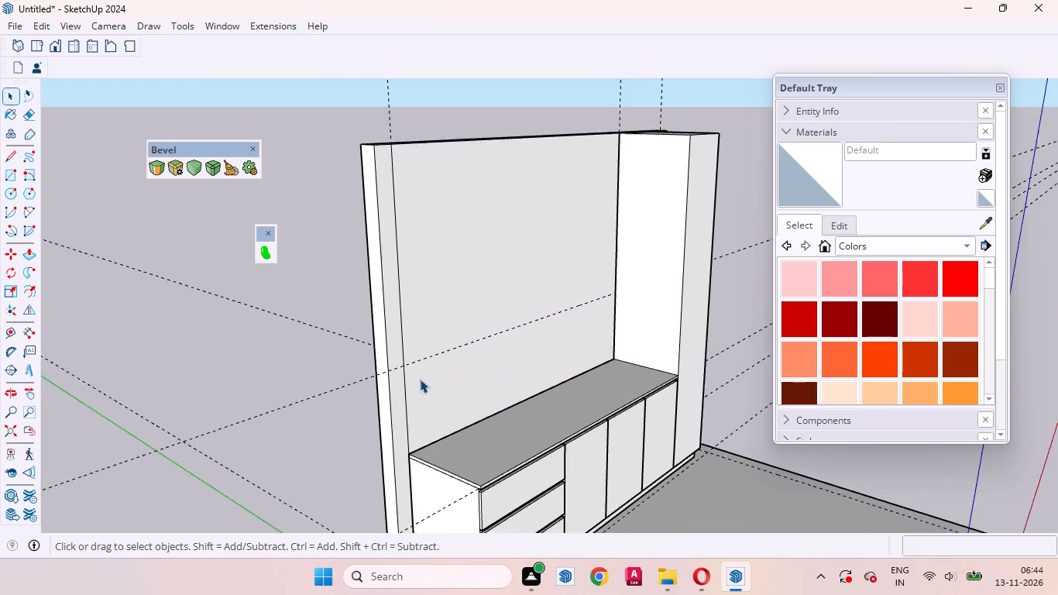
scroll(420, 379, up, 8)
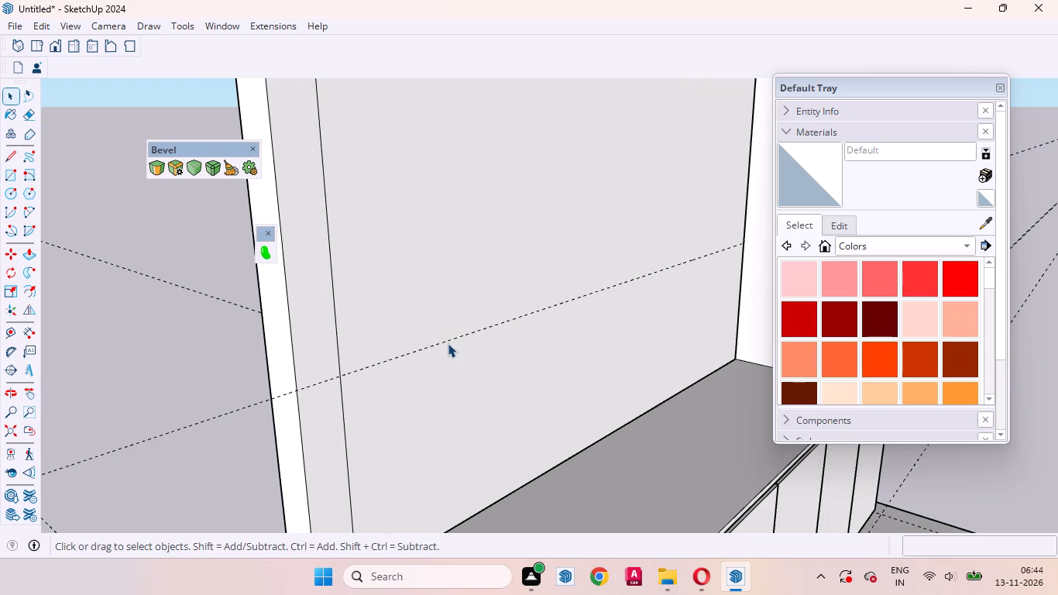
click(448, 343)
click(437, 345)
drag(231, 435, 165, 370)
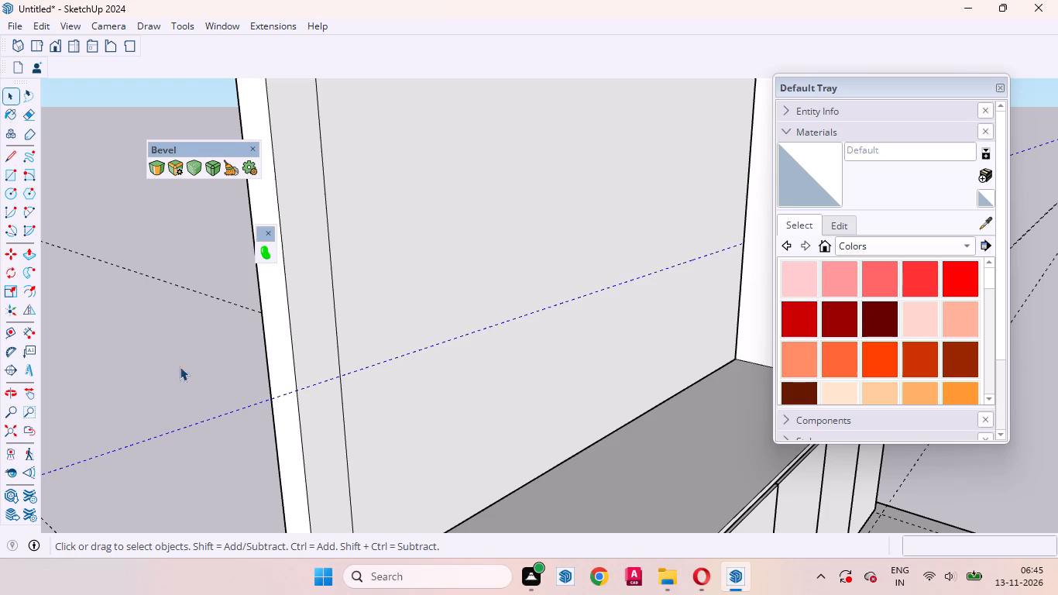
key(m)
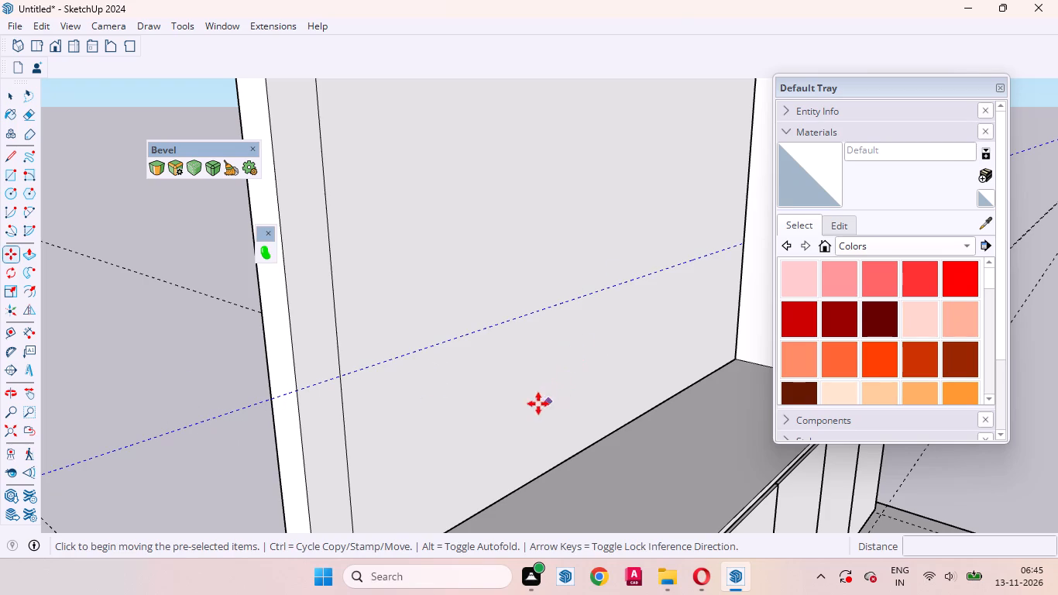
key(space)
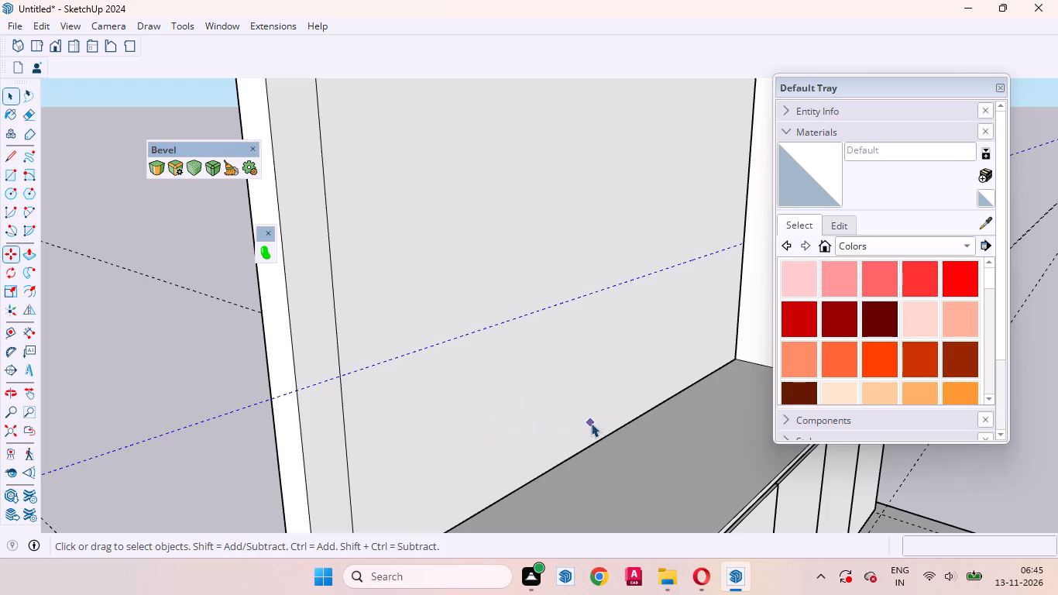
key(m)
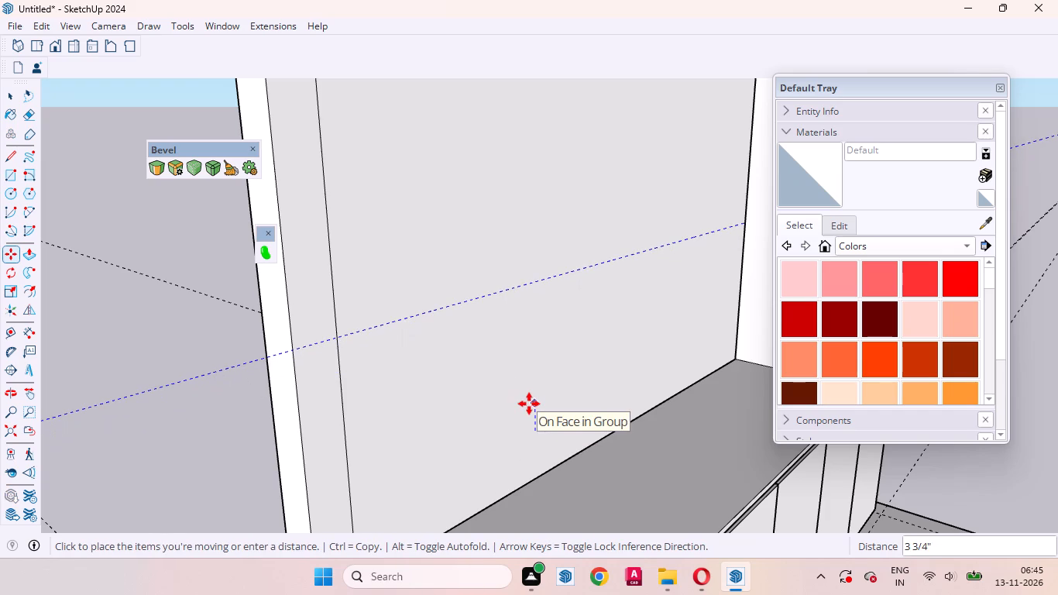
text(40)
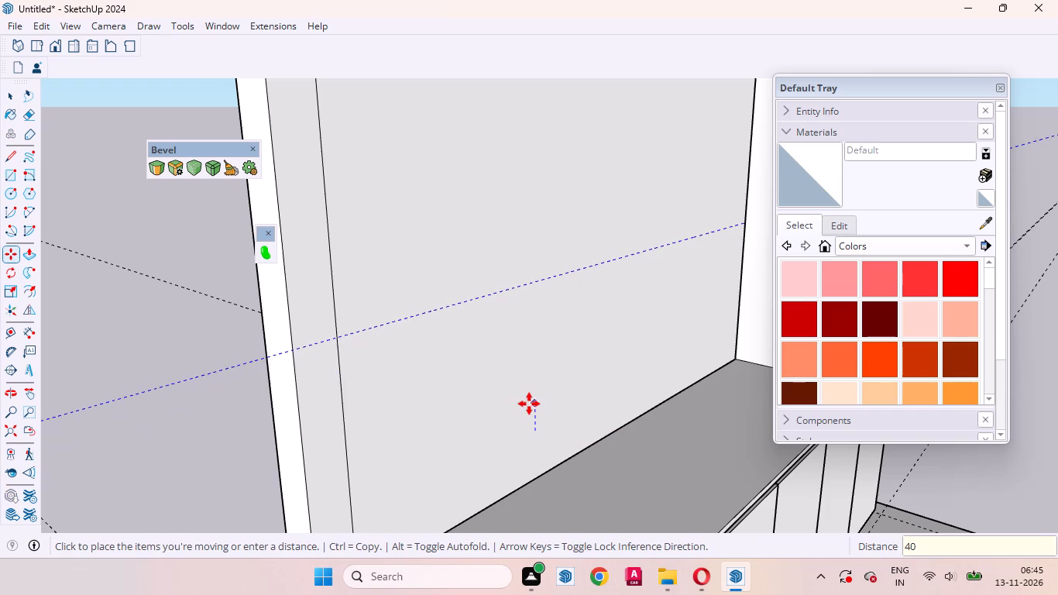
text(mm)
key(Return)
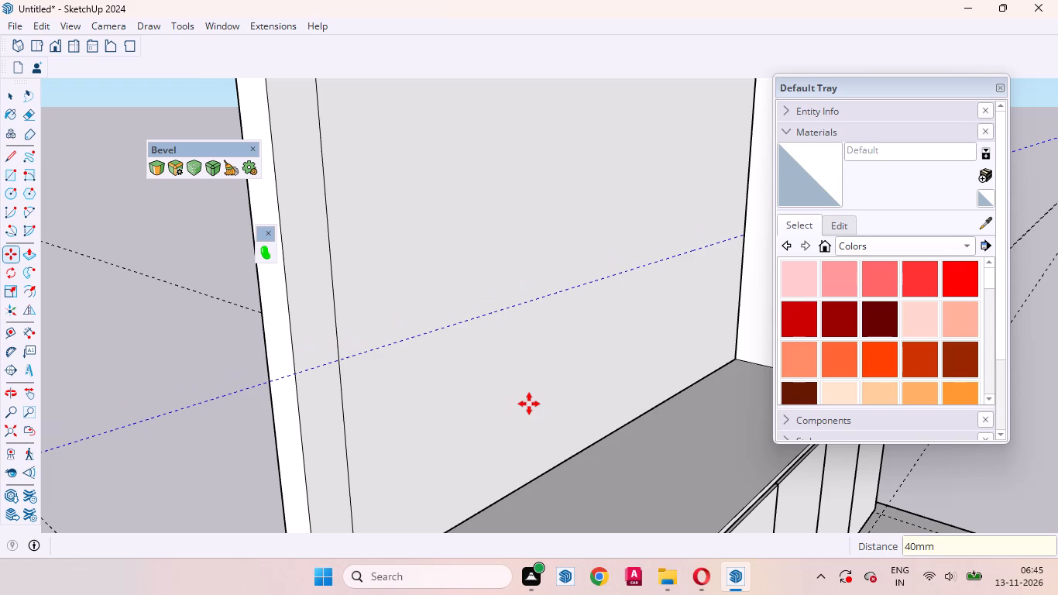
key(space)
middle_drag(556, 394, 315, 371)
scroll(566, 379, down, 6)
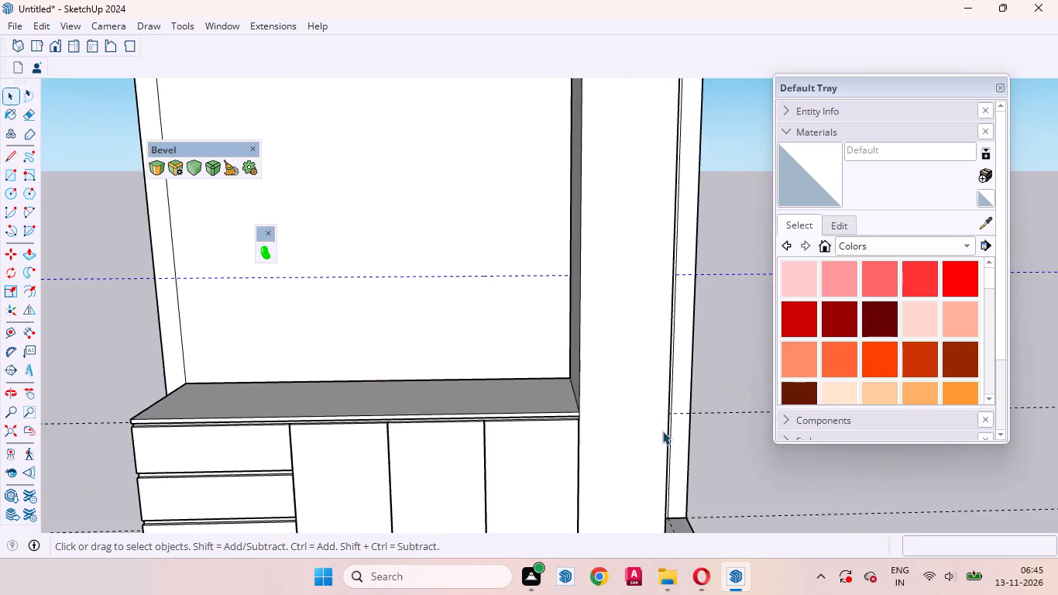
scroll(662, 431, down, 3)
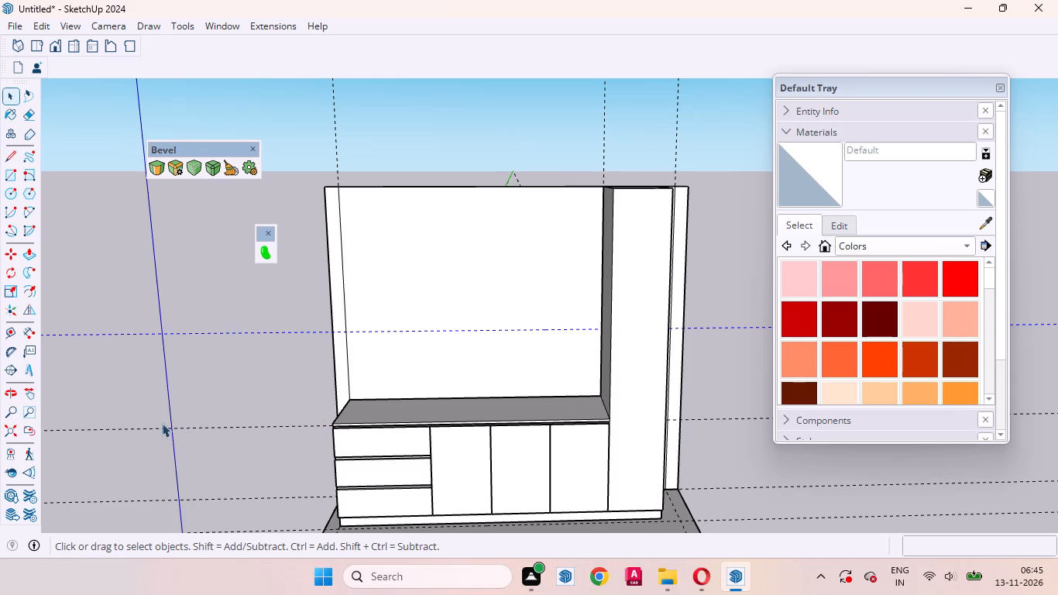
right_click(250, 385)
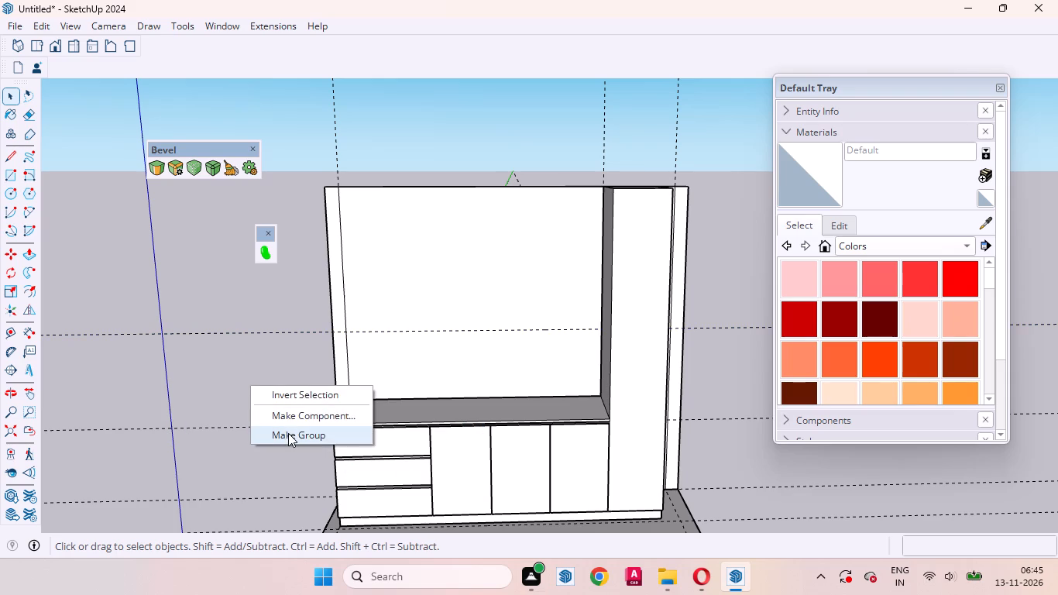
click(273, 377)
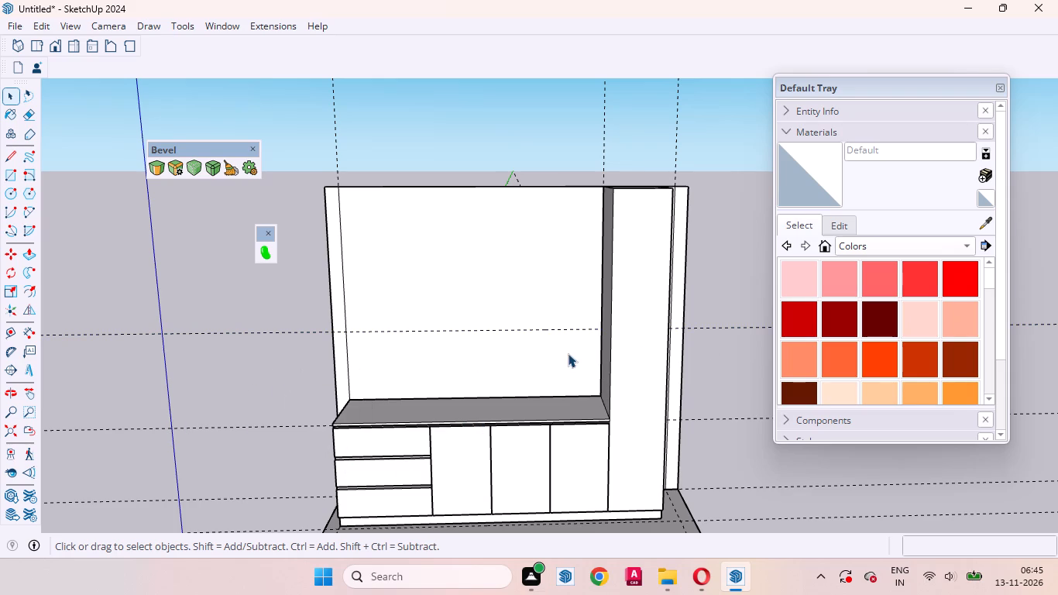
Place a vertical guide 3" from the back edge on the tall unit's inner side face.
middle_drag(568, 353, 743, 338)
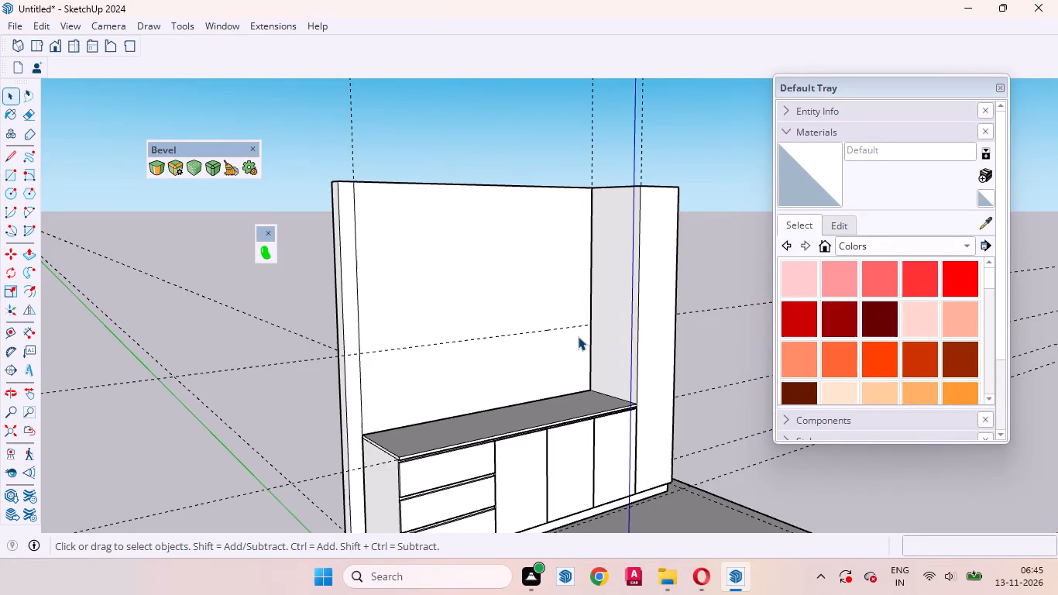
middle_drag(548, 268, 665, 316)
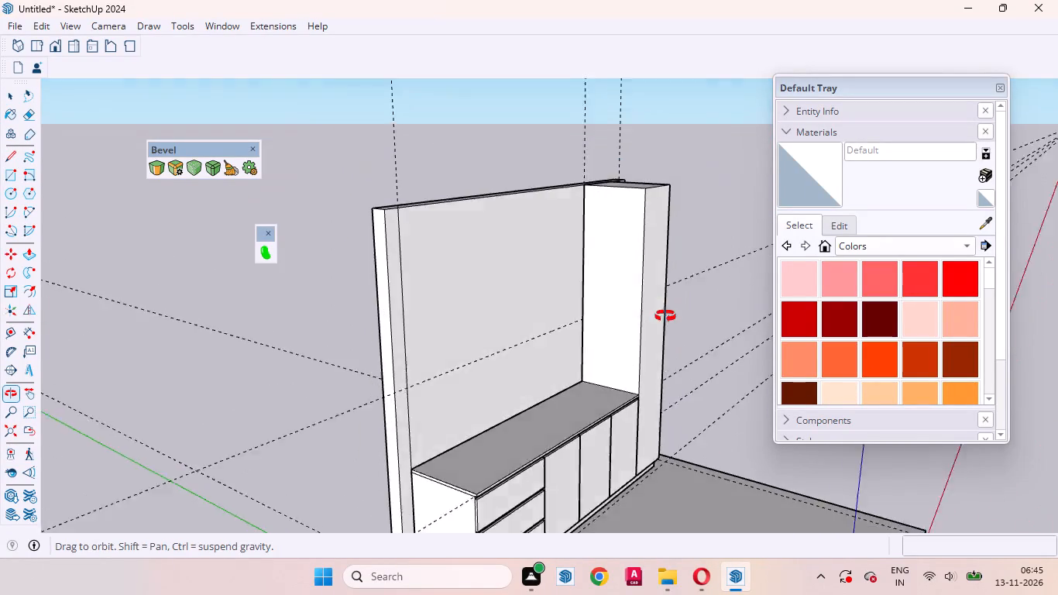
middle_drag(665, 316, 675, 343)
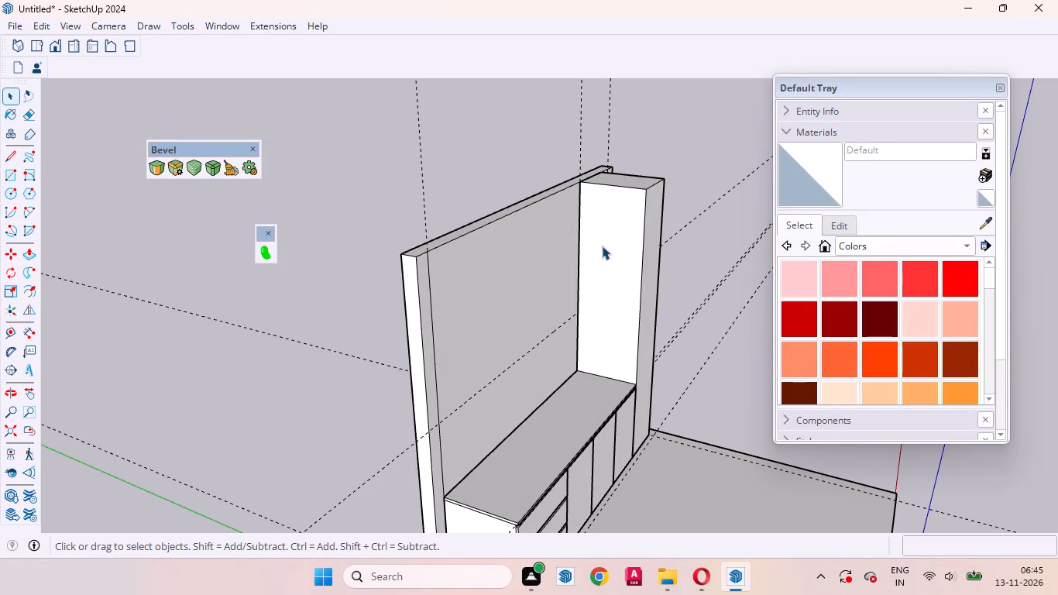
key(t)
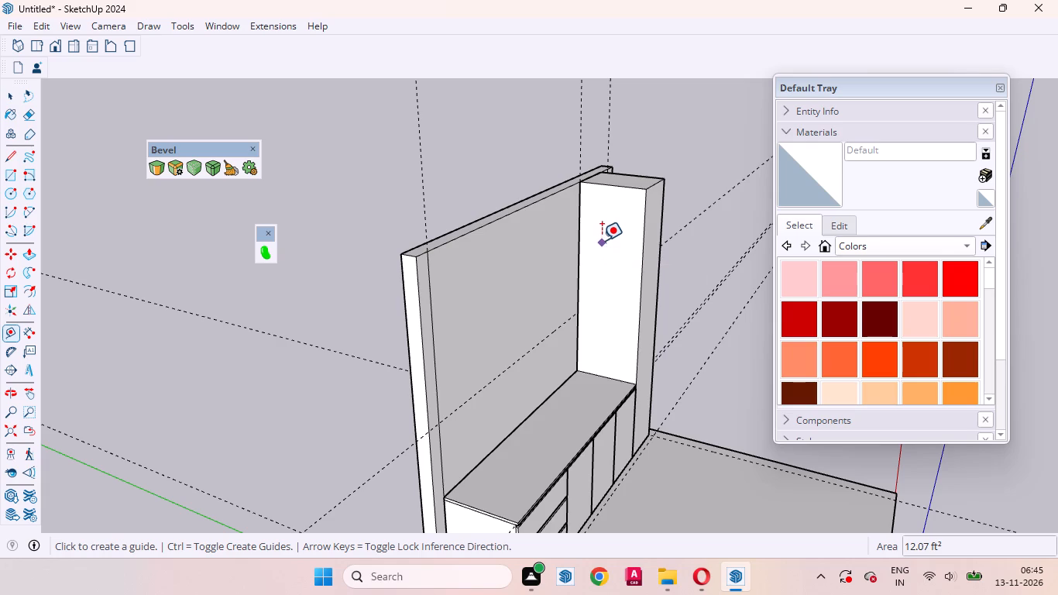
click(578, 226)
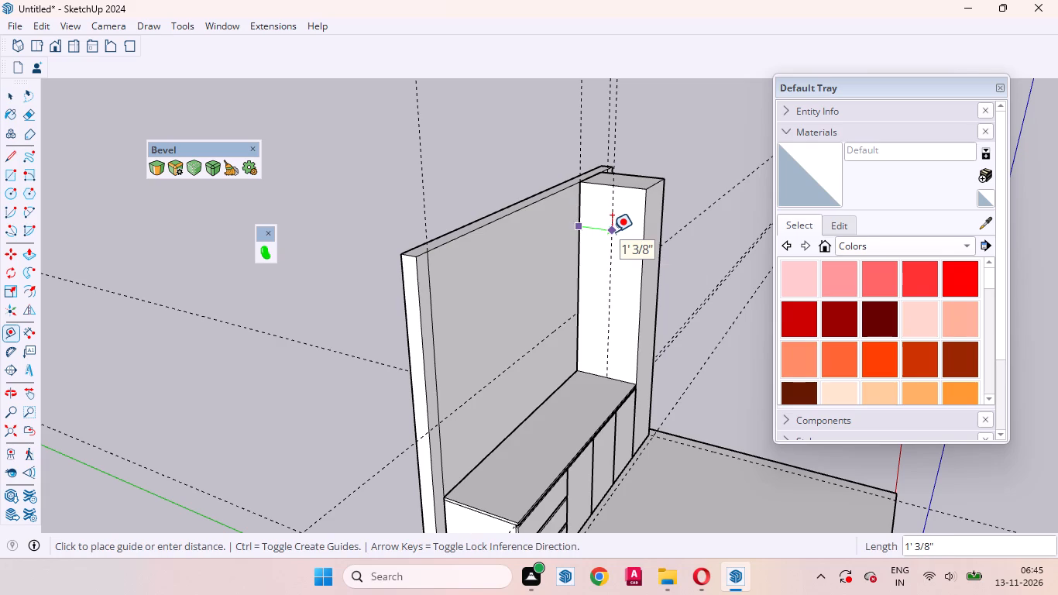
key(1)
click(685, 176)
key(3)
key(Return)
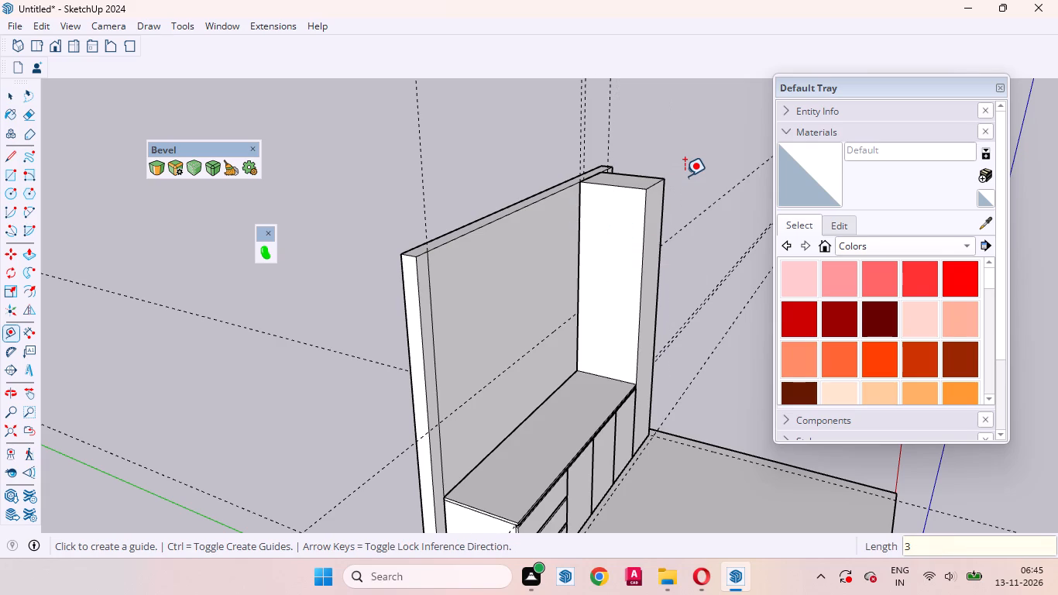
Place a vertical guide 13" from the back edge on the tall unit's inner side face.
click(579, 212)
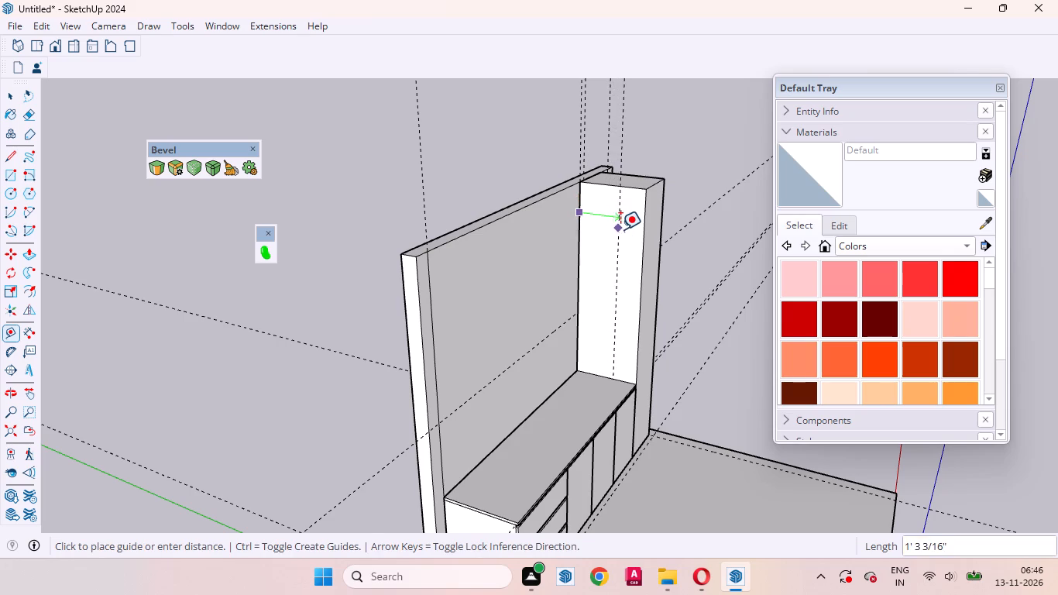
middle_drag(620, 229, 685, 298)
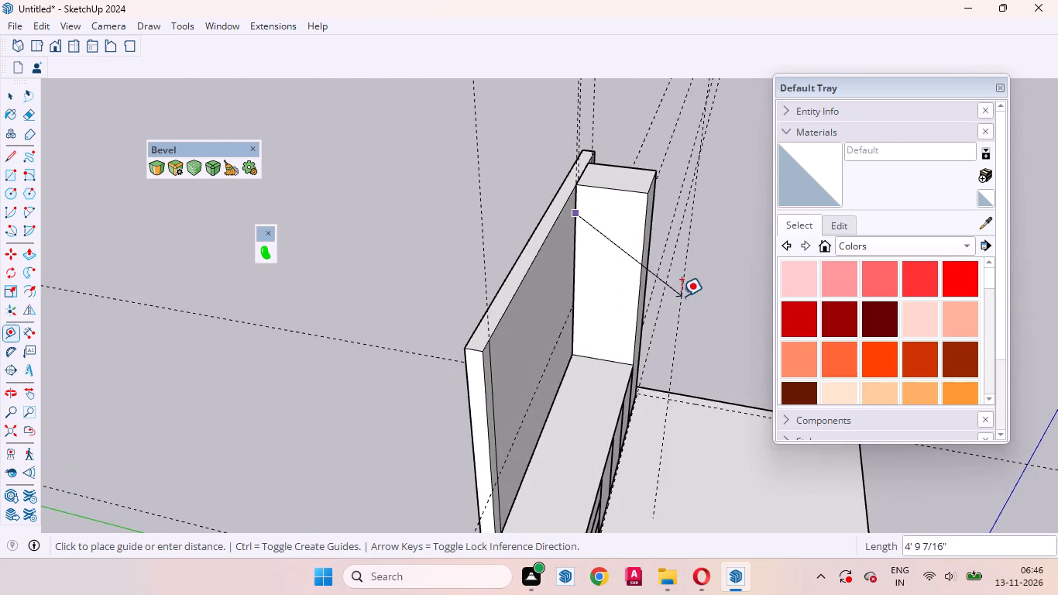
text(13)
key(Return)
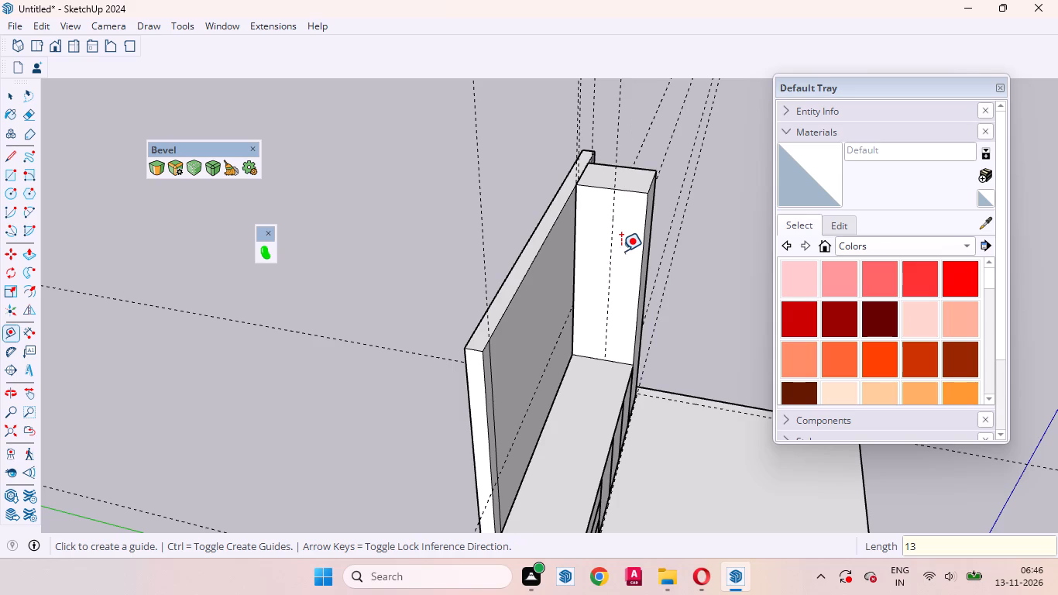
key(space)
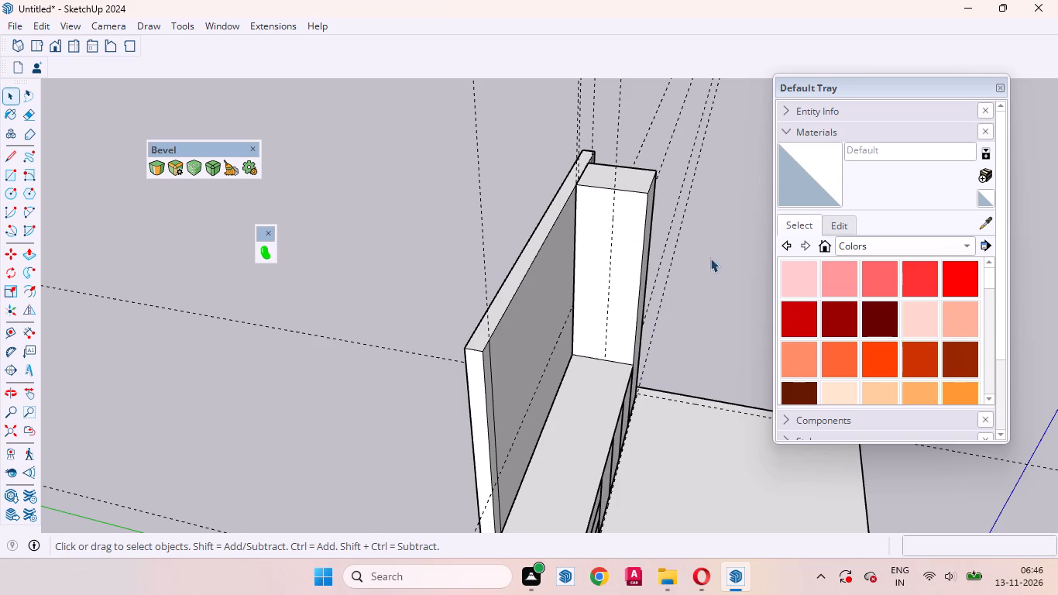
Inside the cabinet group, draw a 1' 1" line across the tall unit's side at the horizontal guide's height, from the back edge to the vertical guide.
scroll(626, 184, up, 3)
middle_drag(614, 237, 550, 417)
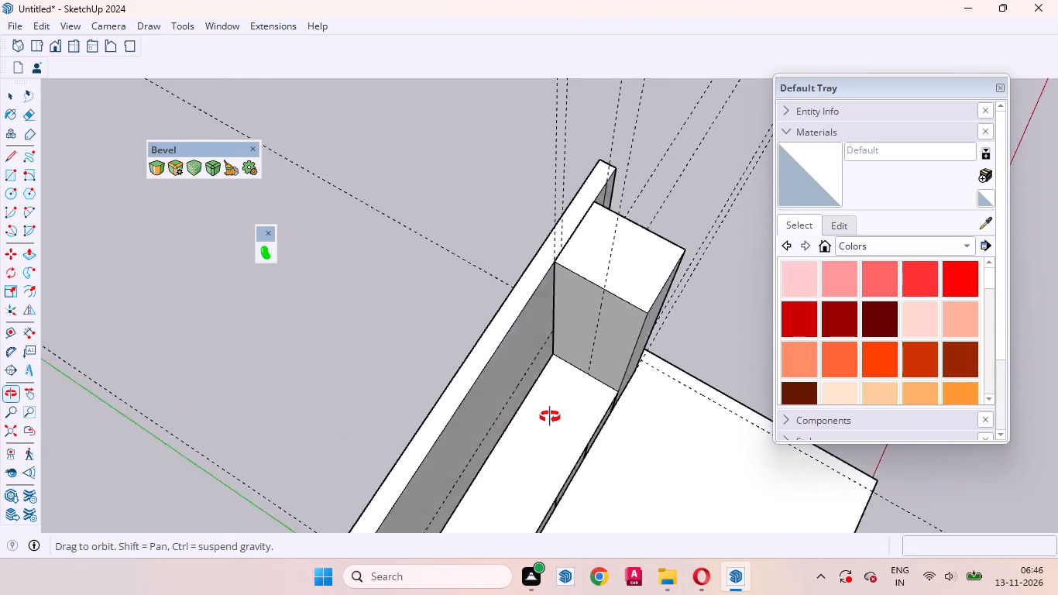
middle_drag(550, 417, 562, 404)
middle_drag(581, 380, 359, 249)
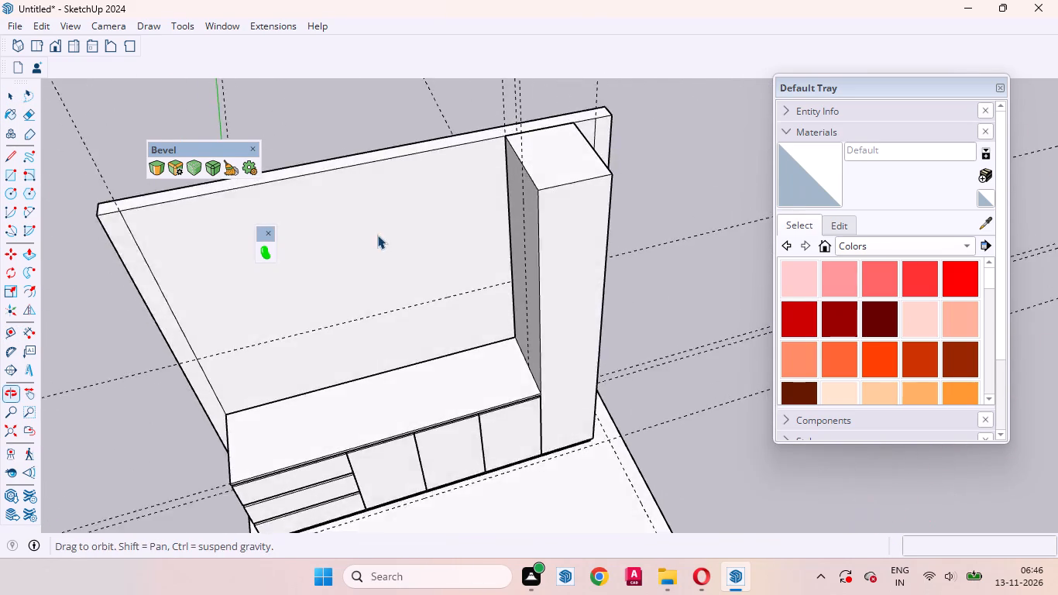
scroll(469, 223, down, 6)
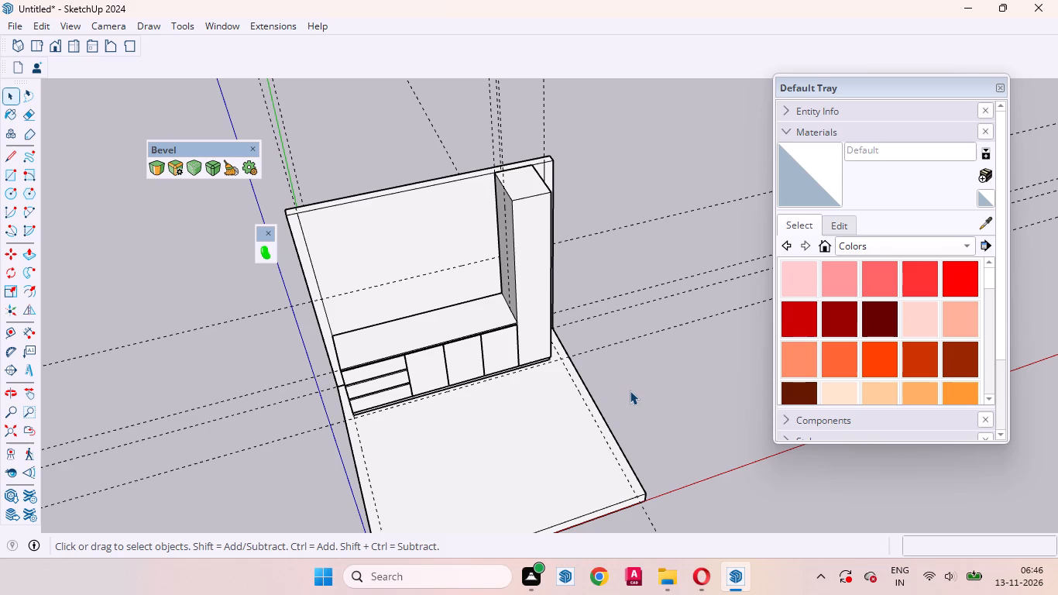
scroll(493, 275, up, 3)
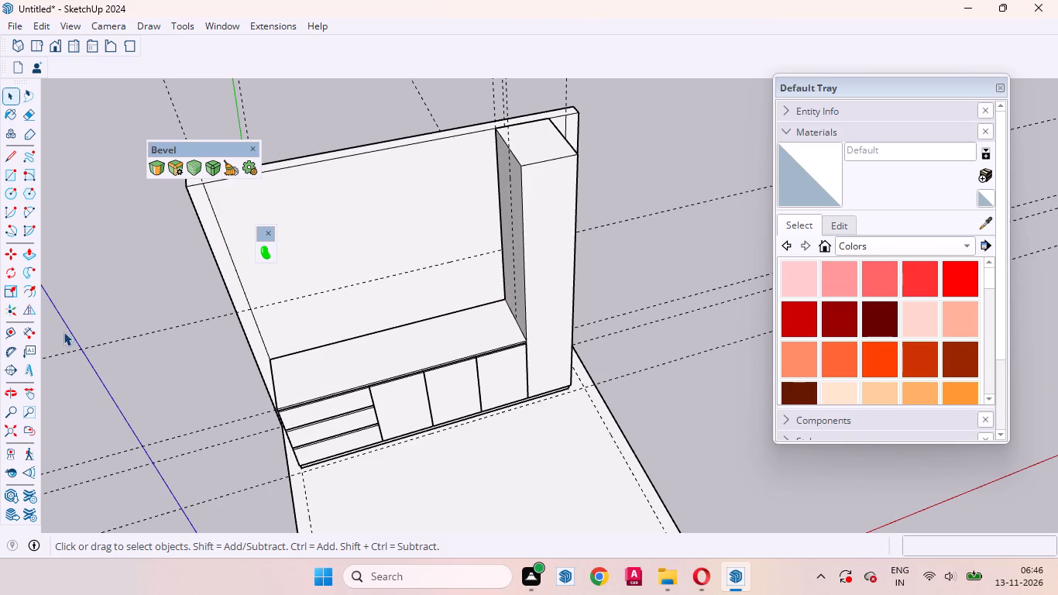
click(552, 249)
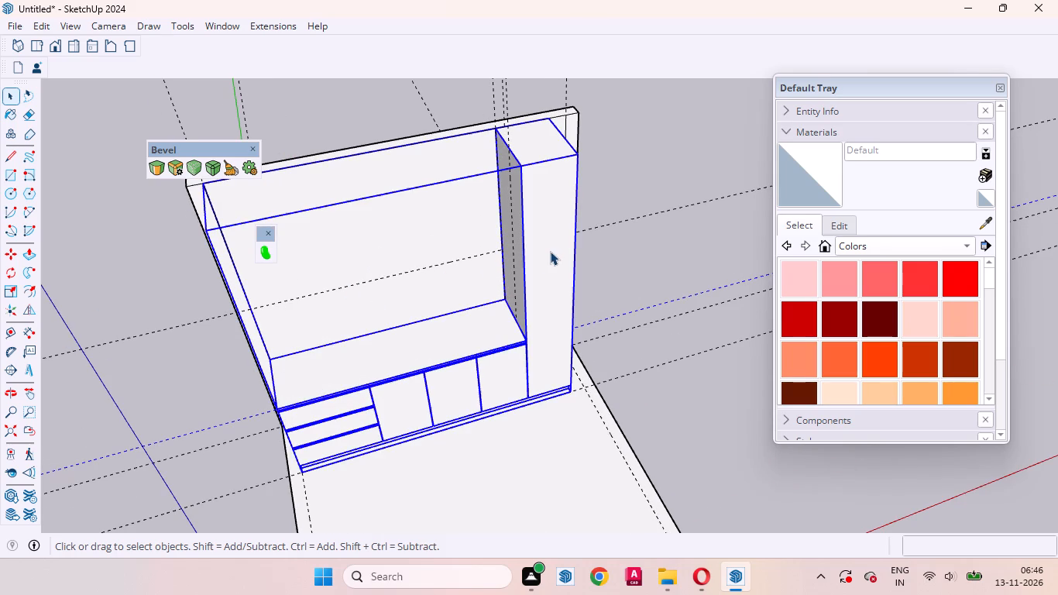
triple_click(542, 253)
middle_drag(512, 262, 735, 162)
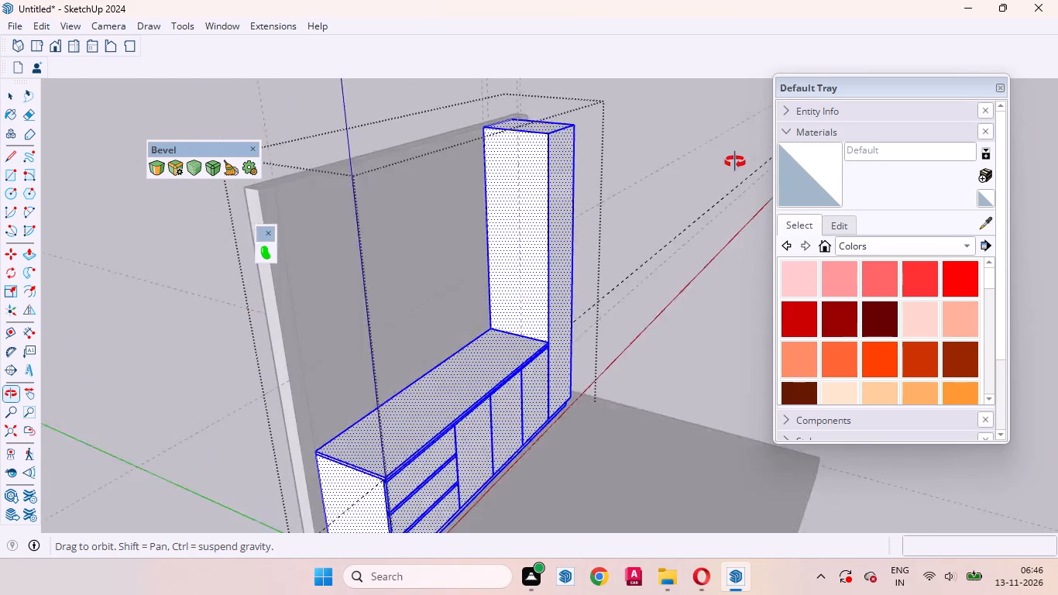
middle_drag(735, 162, 762, 158)
middle_drag(691, 143, 609, 117)
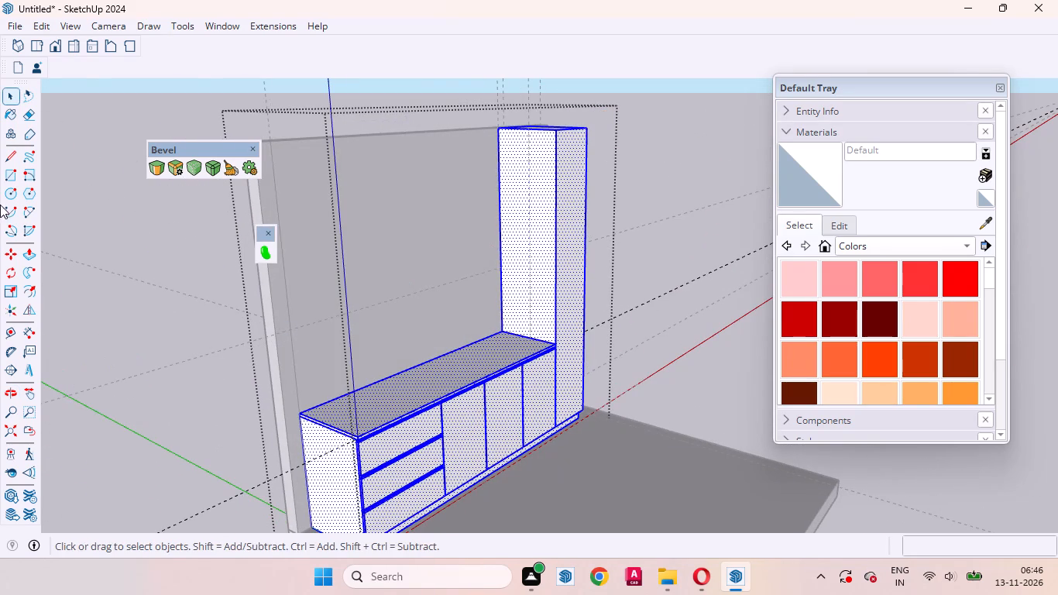
click(9, 153)
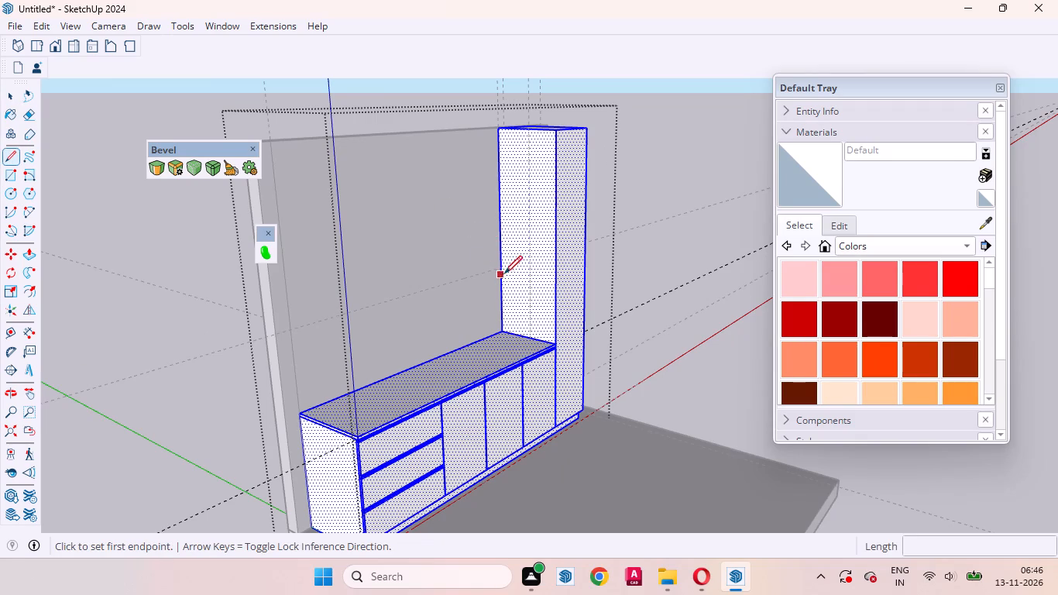
click(501, 270)
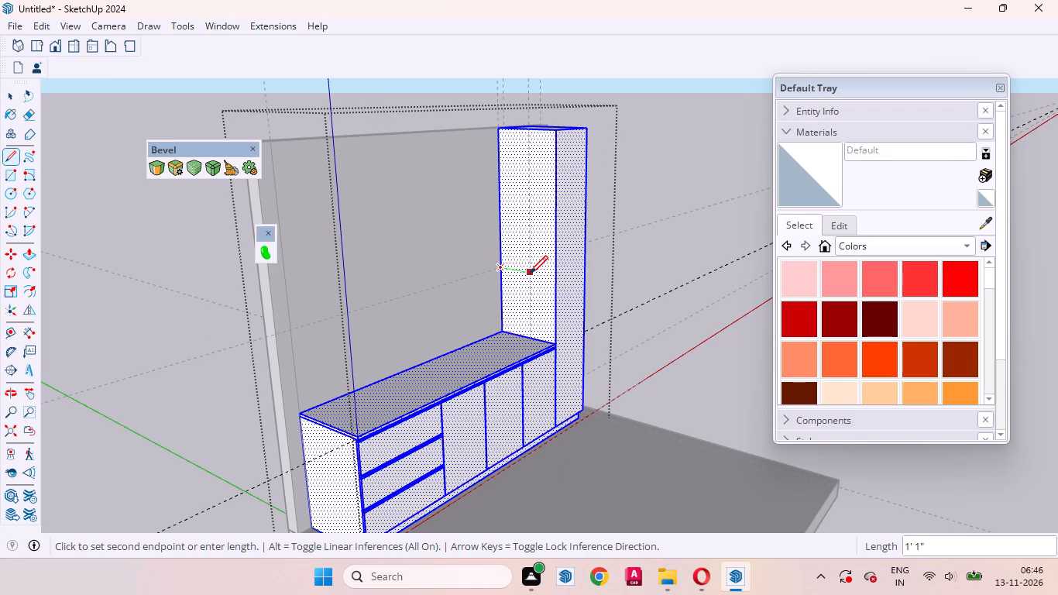
click(530, 273)
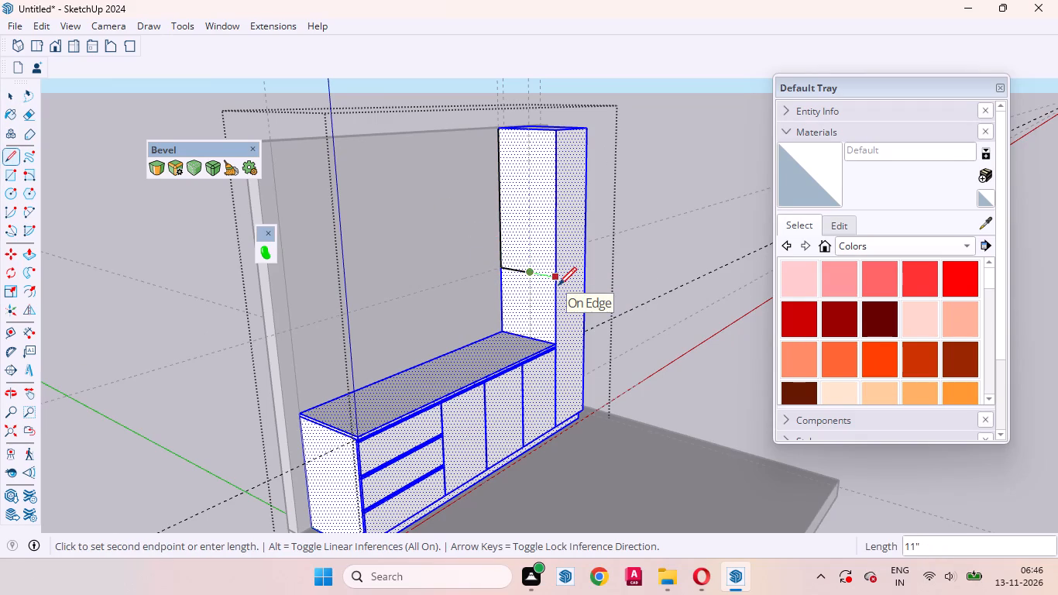
key(space)
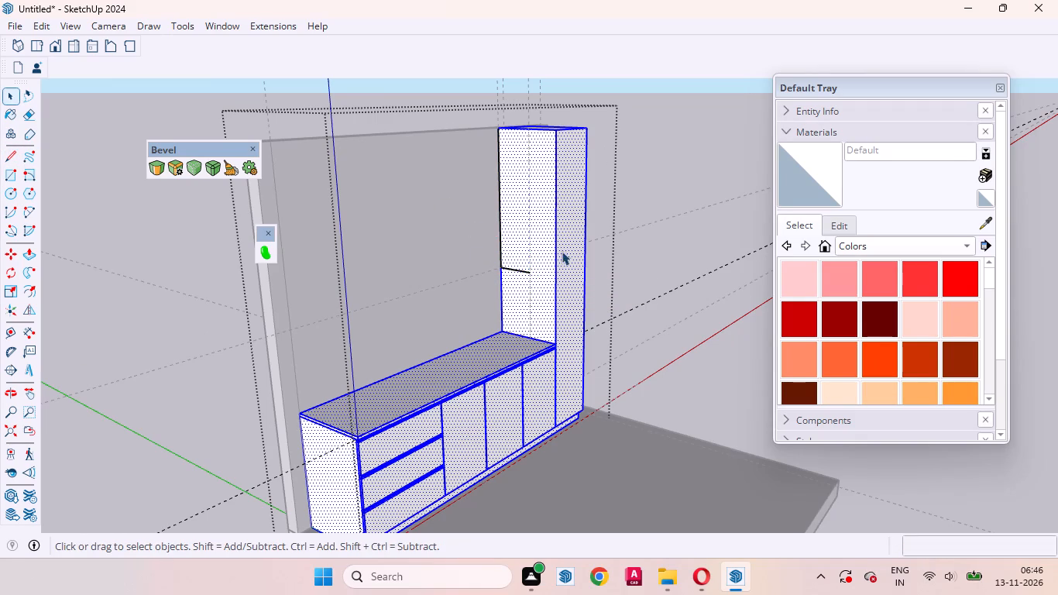
Draw a vertical line about 4' 7/16" long from the 1' 1" line's front end up to the tall unit's top edge.
click(10, 151)
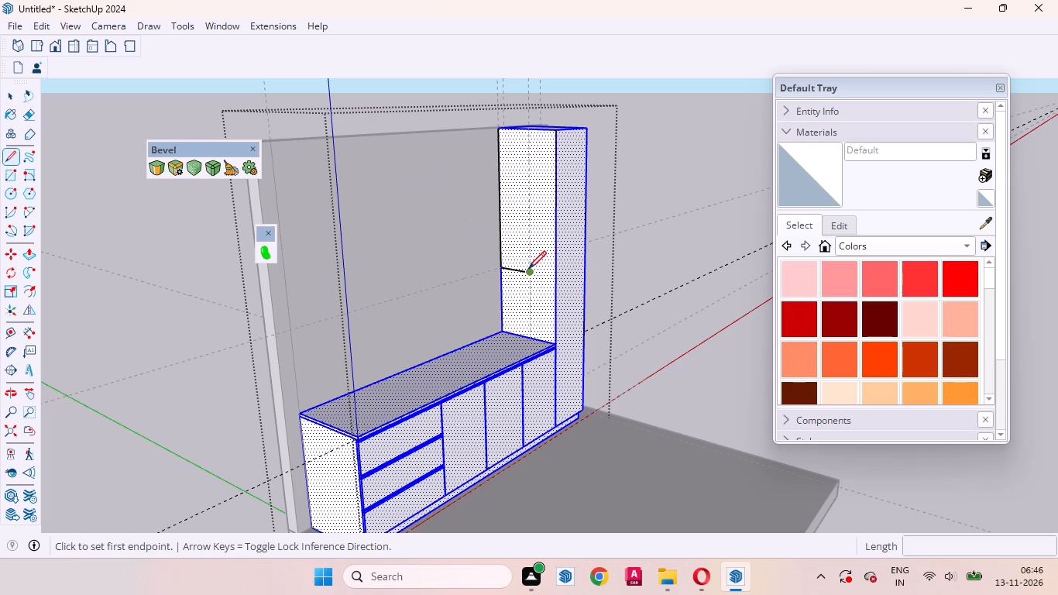
click(529, 271)
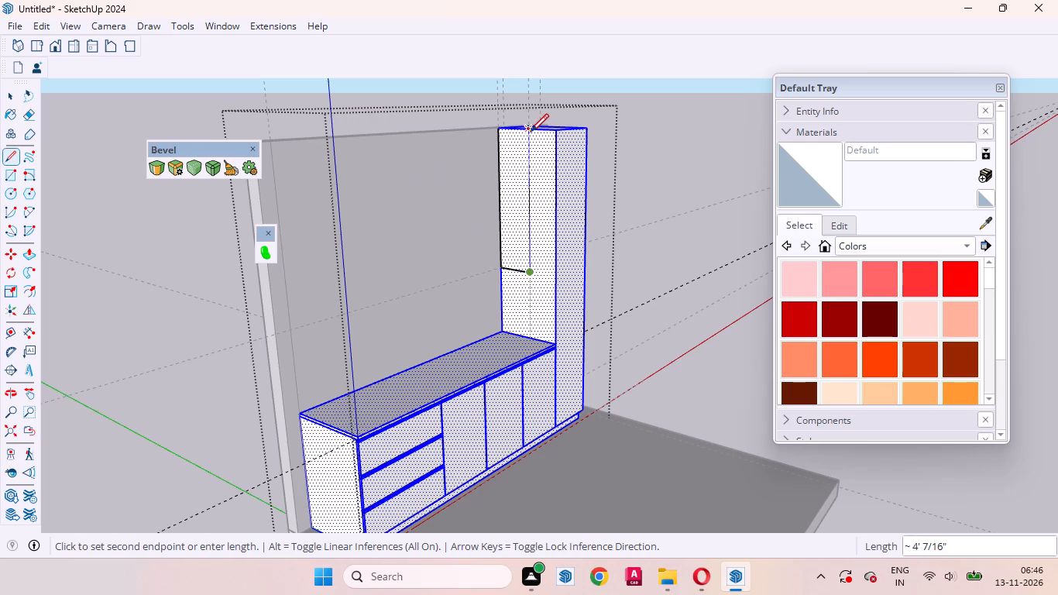
click(530, 131)
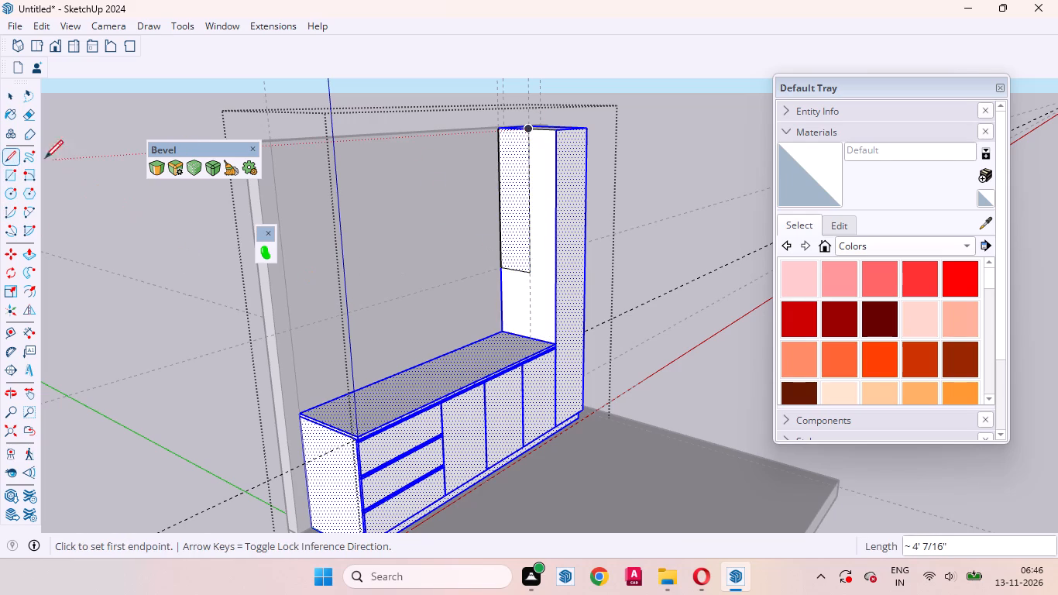
Push/Pull the upper rear face on the tall unit's side 7' 3" to align with the counter's open end panel, and leave the group.
click(29, 262)
click(507, 211)
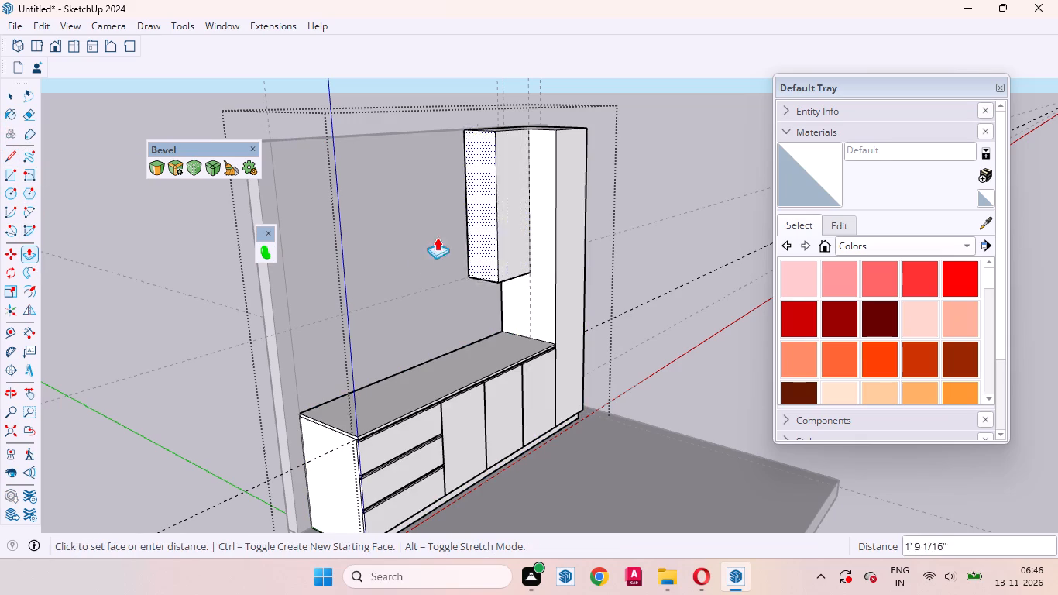
click(343, 457)
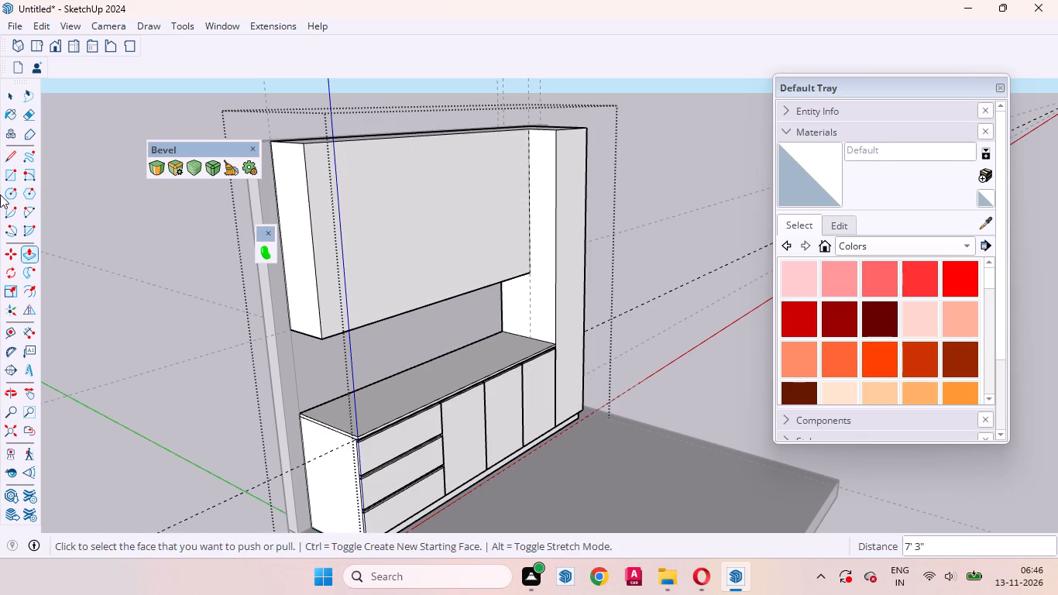
click(9, 99)
middle_drag(325, 443, 228, 436)
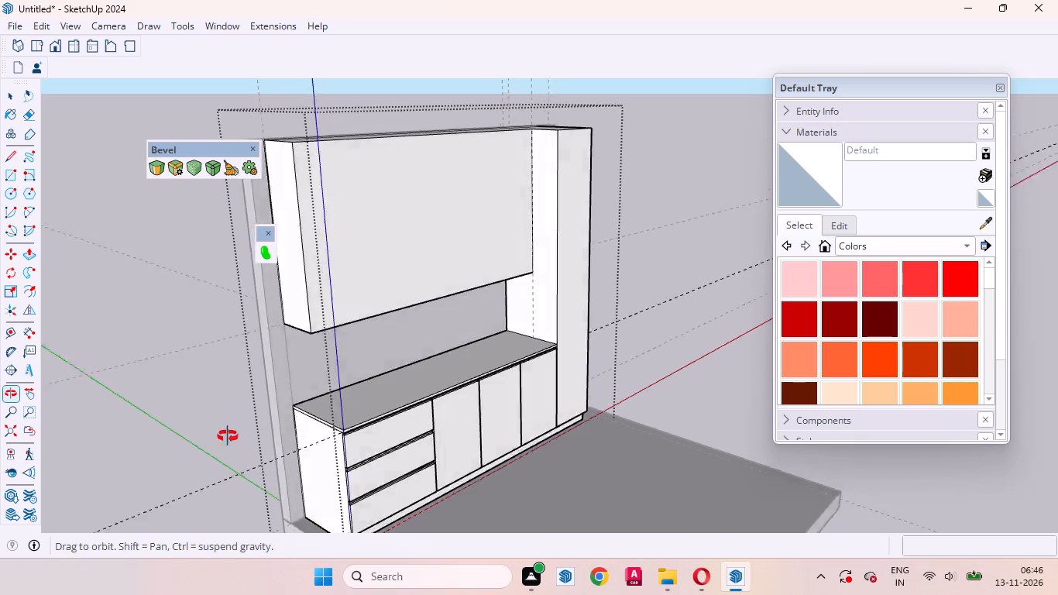
middle_drag(228, 436, 149, 408)
scroll(292, 397, down, 7)
click(580, 449)
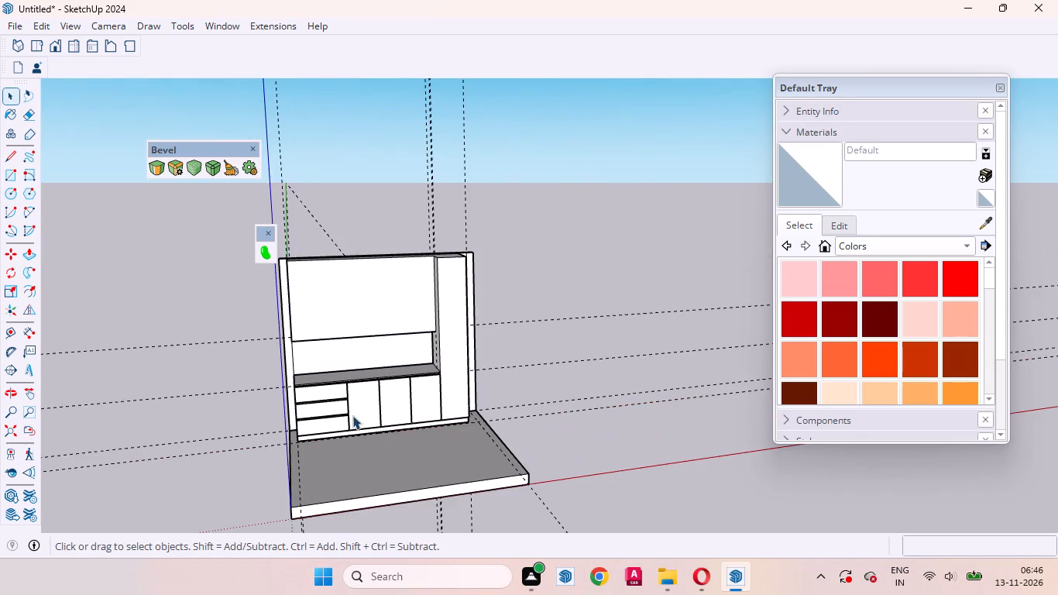
Inside the cabinet group, copy the upper wall cabinet front's vertical edge beside the tall unit 3 mm inward across the front face.
middle_drag(352, 415, 343, 435)
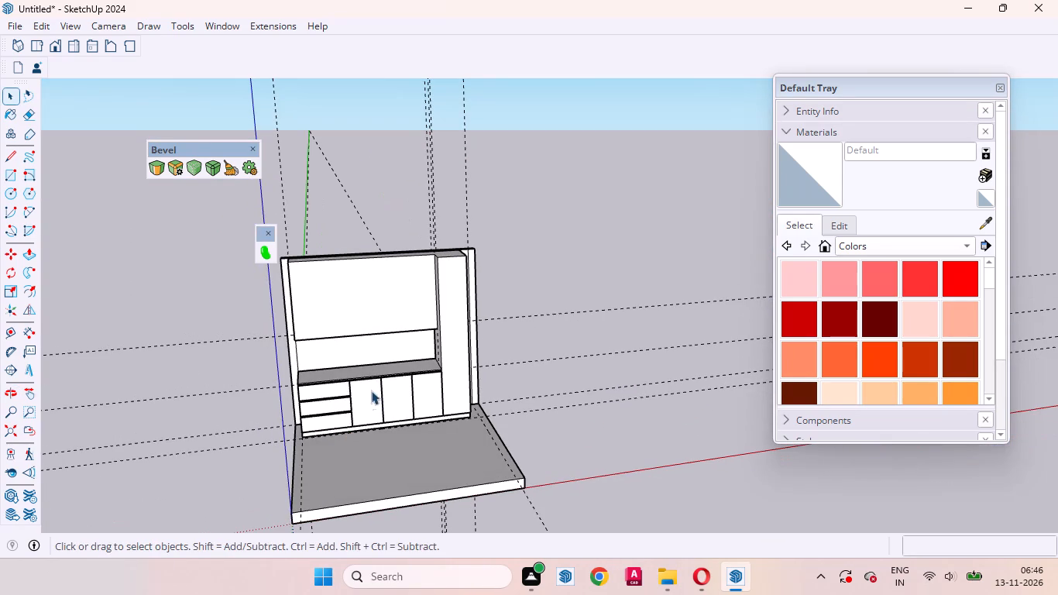
scroll(522, 264, up, 6)
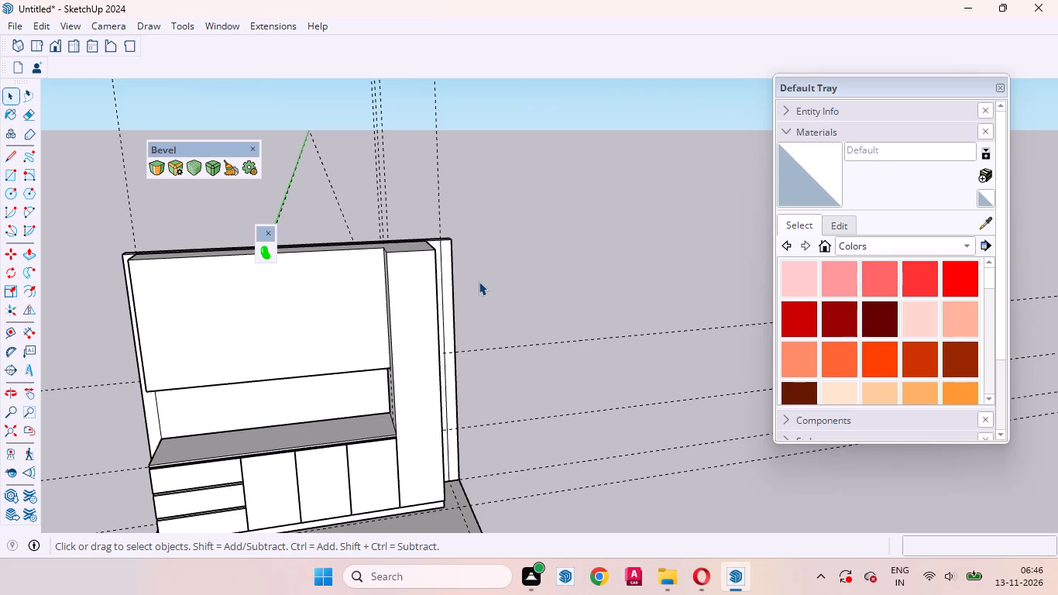
scroll(335, 294, up, 3)
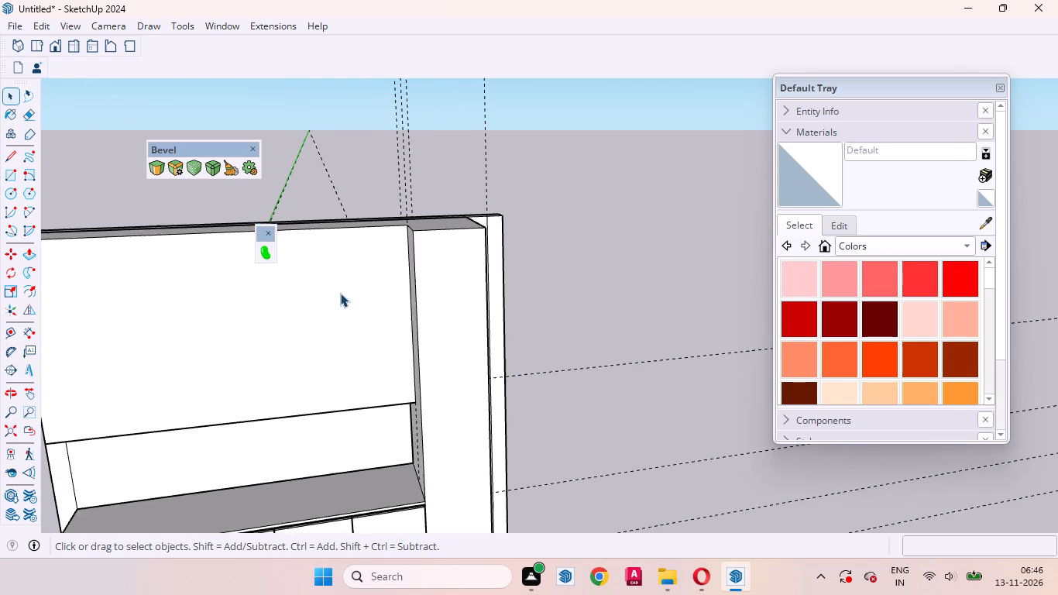
scroll(340, 293, up, 3)
middle_drag(384, 329, 446, 325)
click(429, 287)
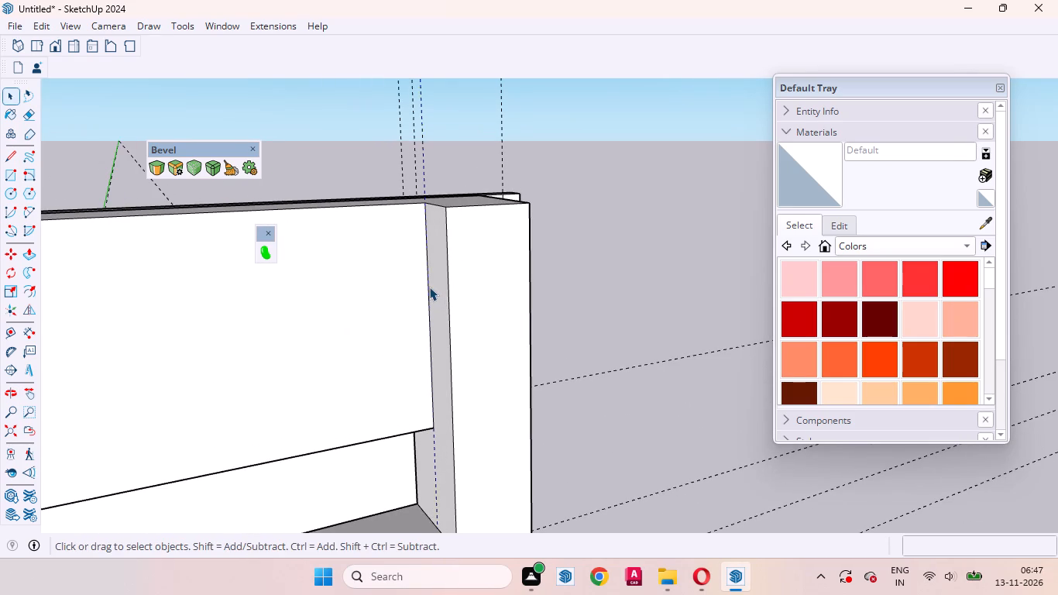
click(428, 287)
click(377, 313)
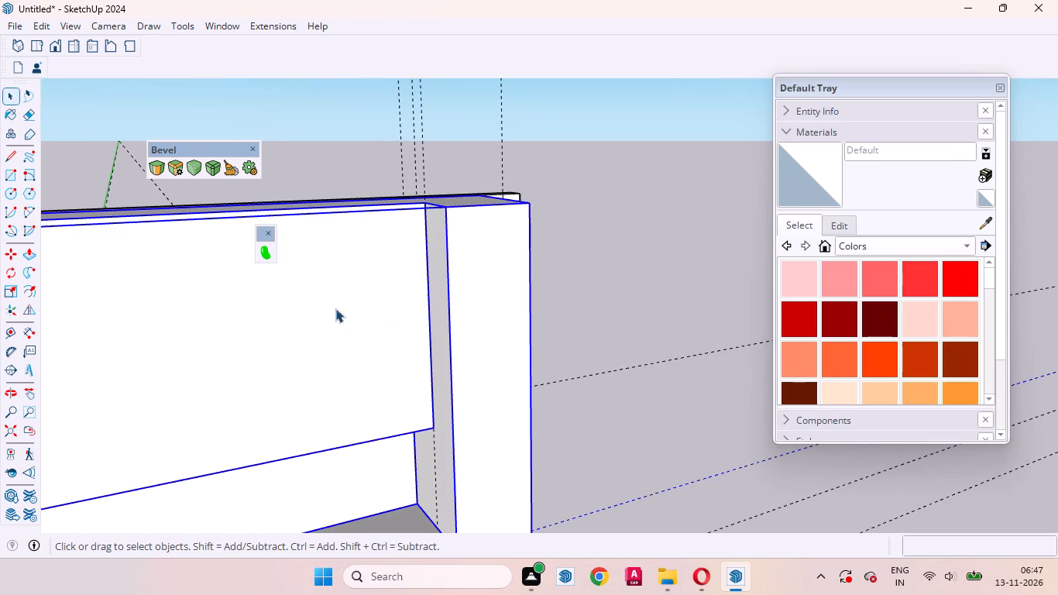
double_click(360, 295)
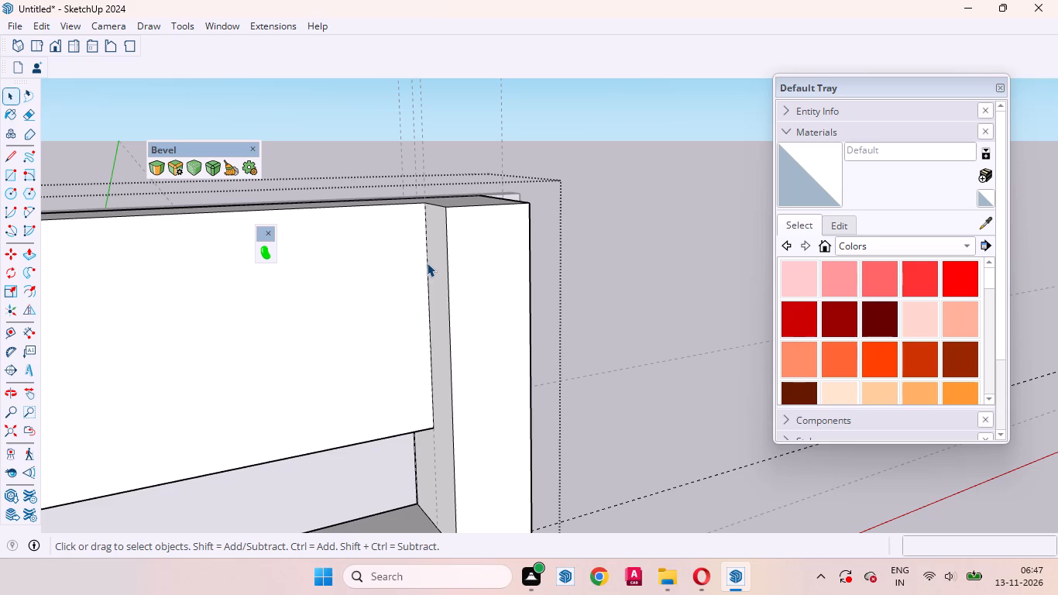
click(427, 263)
click(8, 252)
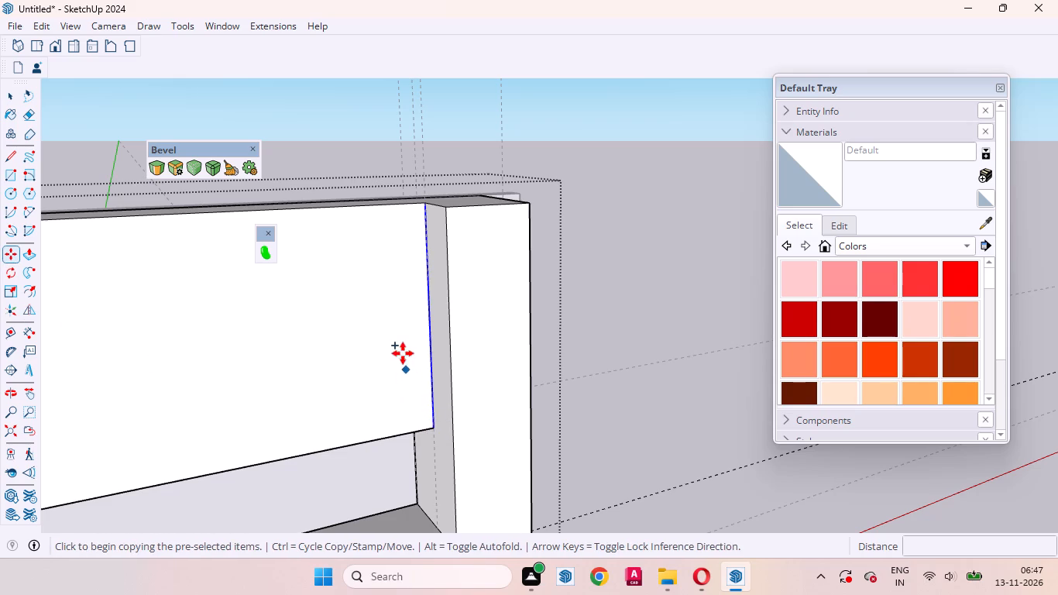
middle_drag(409, 355, 365, 348)
click(375, 339)
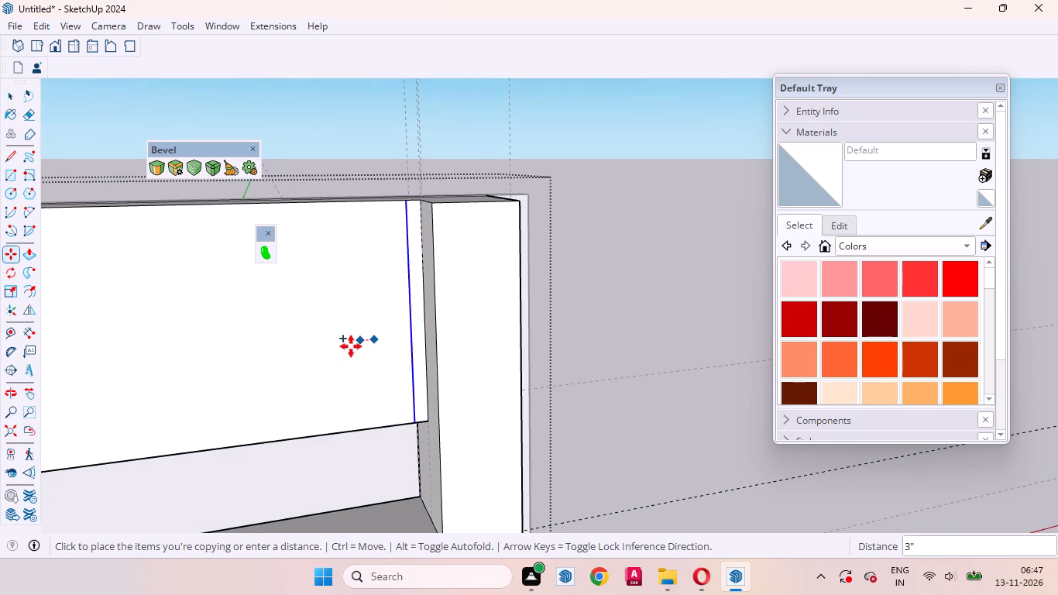
key(3)
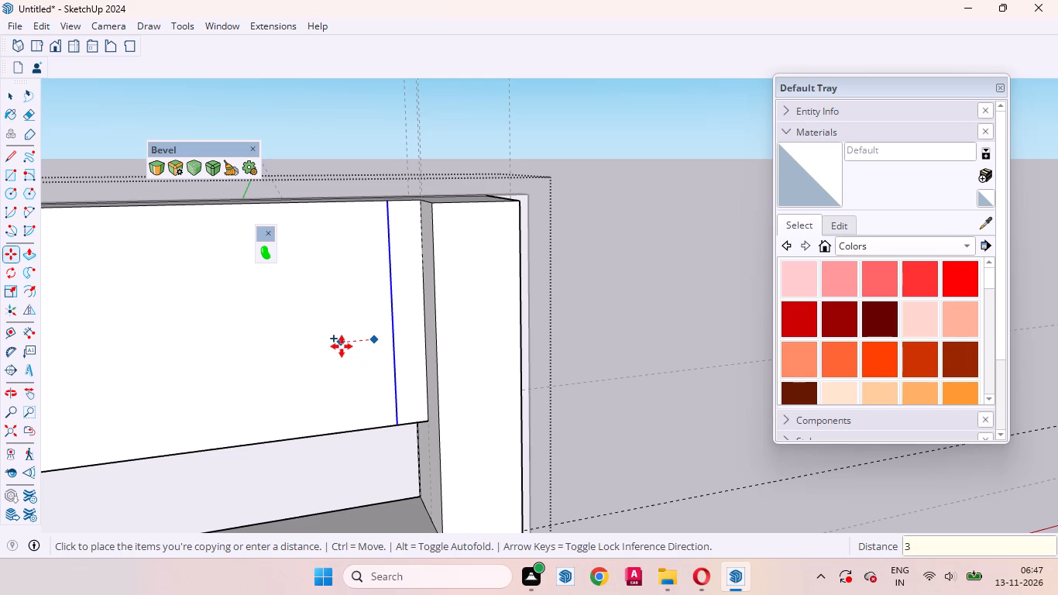
text(mm)
key(Return)
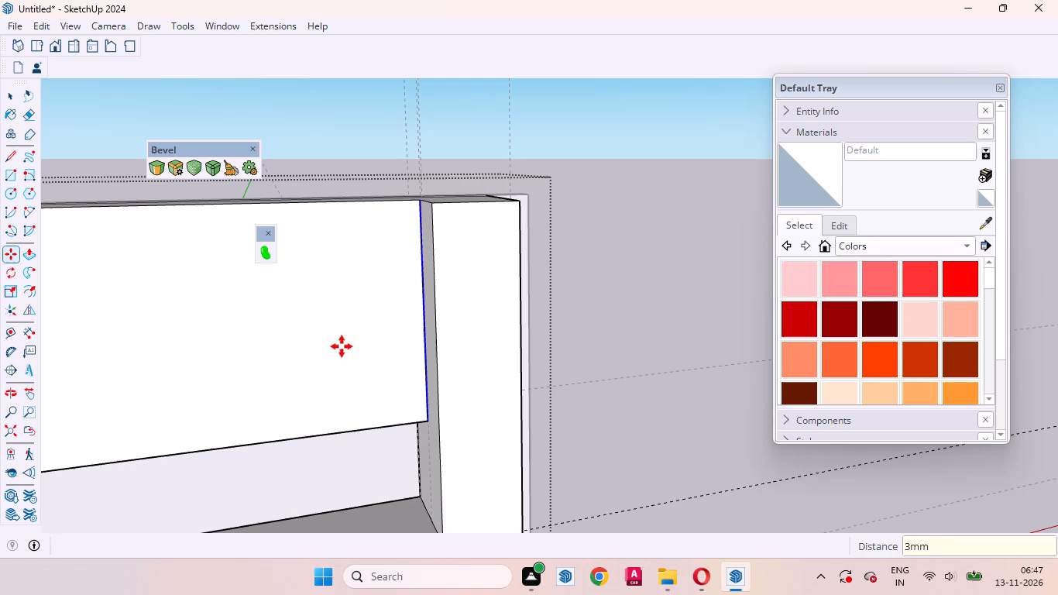
key(space)
Push/Pull the narrow vertical strip beside the tall unit 3 mm inward to form a groove on the wall cabinet front.
scroll(407, 229, up, 11)
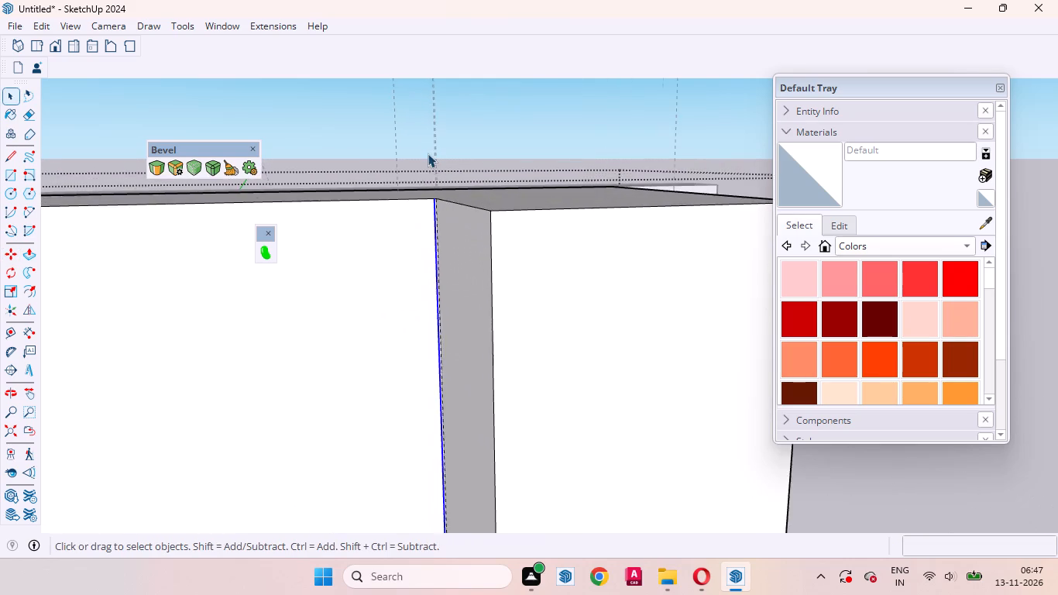
scroll(428, 153, up, 13)
scroll(459, 278, up, 10)
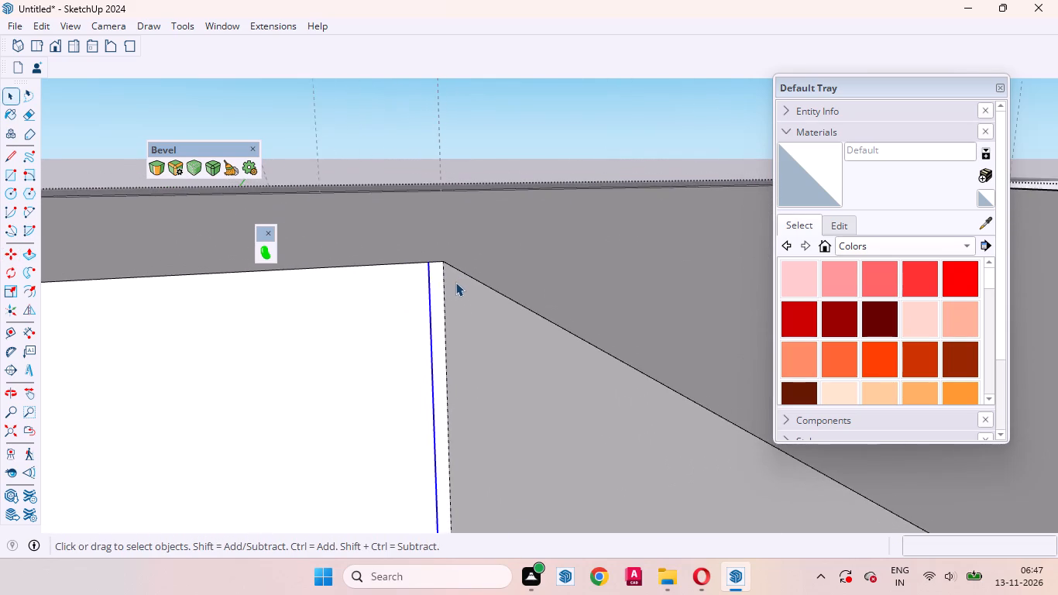
scroll(455, 282, up, 1)
click(428, 270)
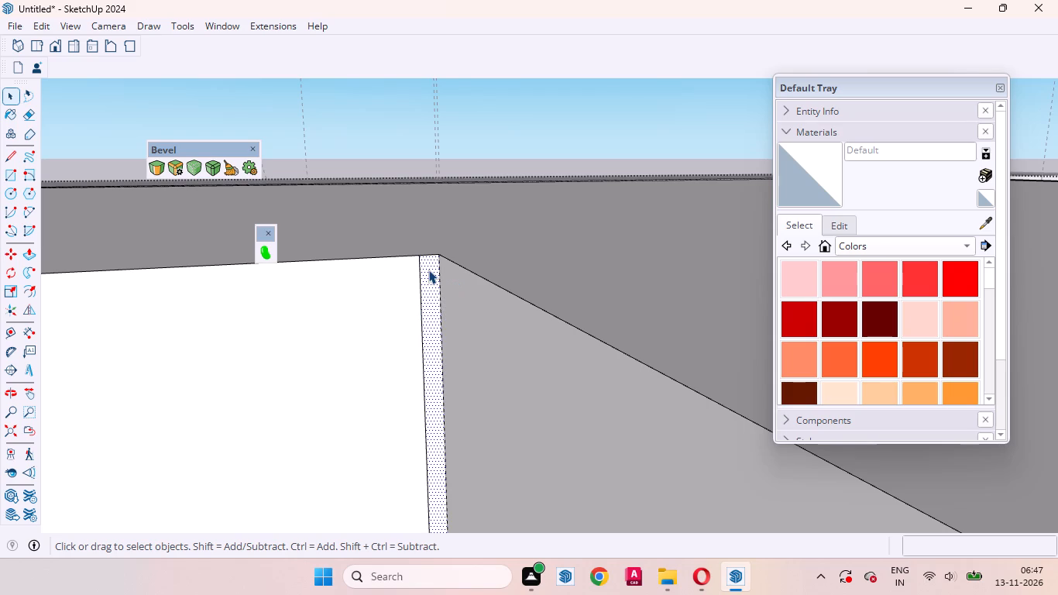
key(p)
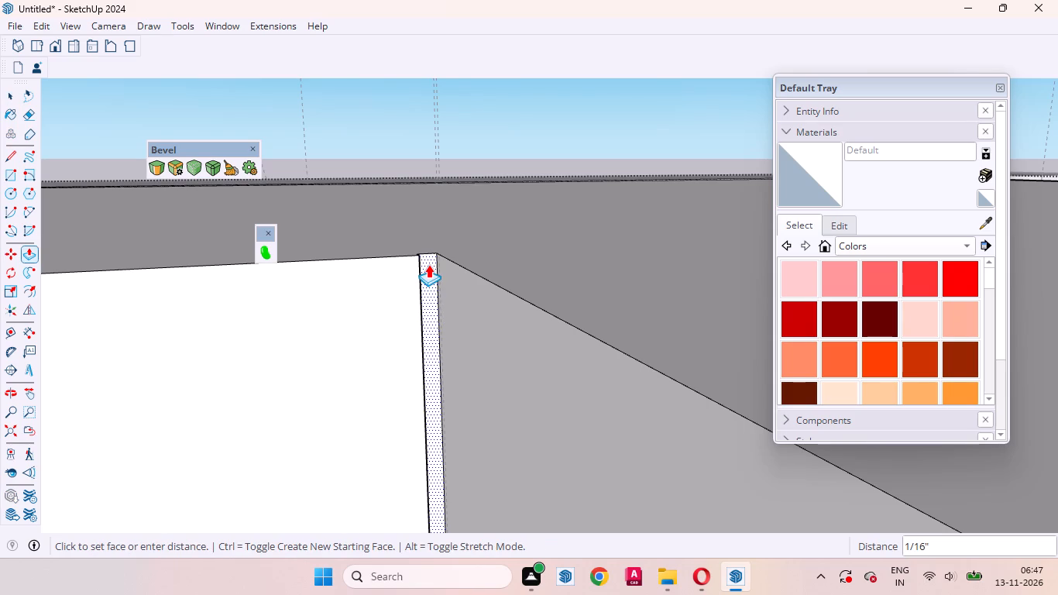
text(3mm)
key(Return)
key(space)
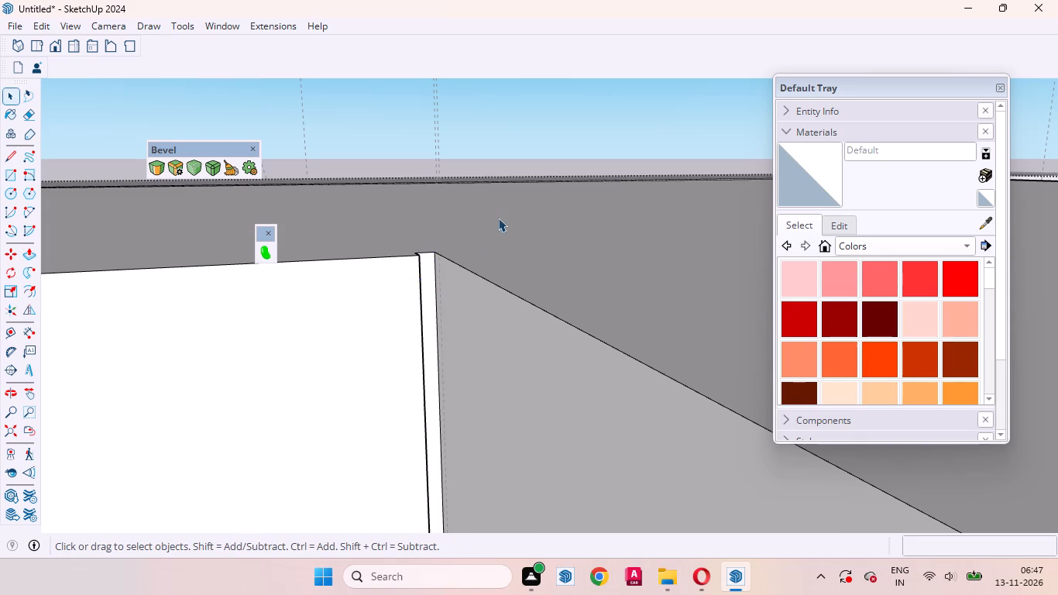
Inside the cabinet group, copy the wall cabinet front's vertical edge farthest from the tall unit 2'6" toward the tall unit.
scroll(500, 218, down, 20)
scroll(500, 218, down, 7)
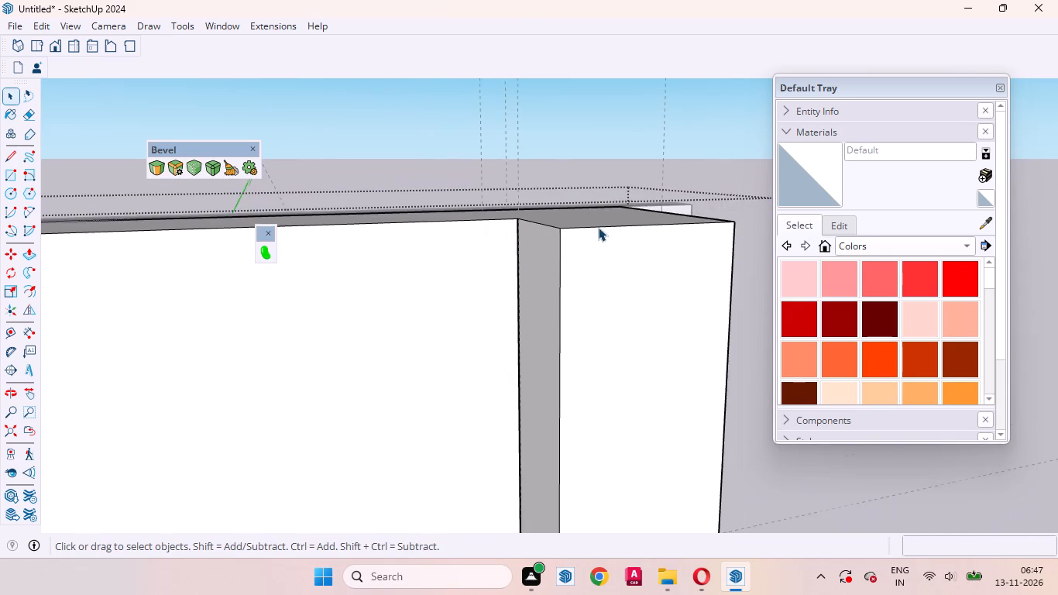
scroll(598, 227, down, 9)
middle_drag(540, 334, 510, 229)
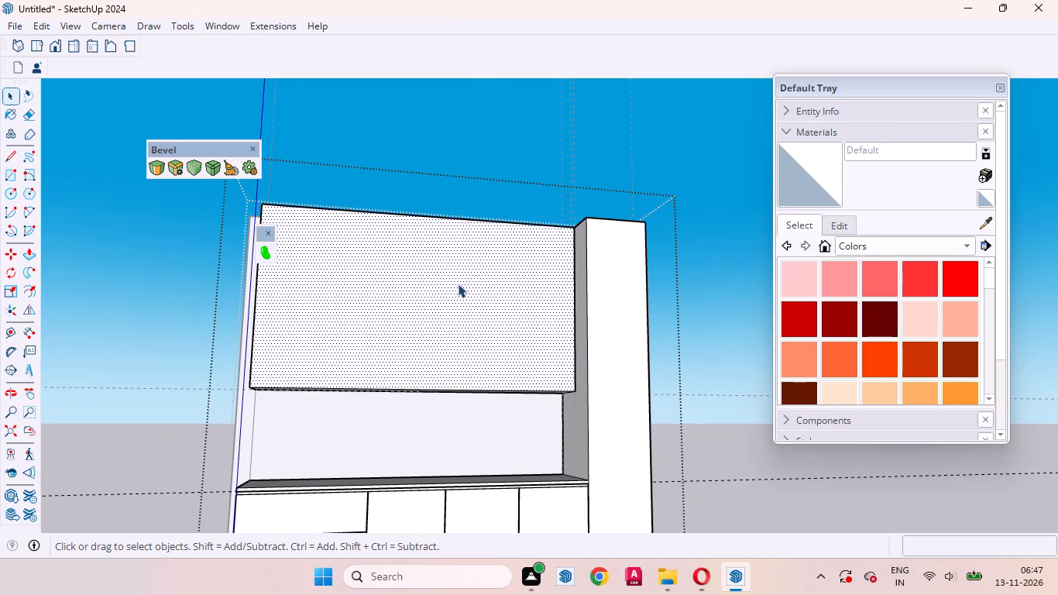
scroll(381, 294, down, 4)
middle_drag(451, 301, 415, 361)
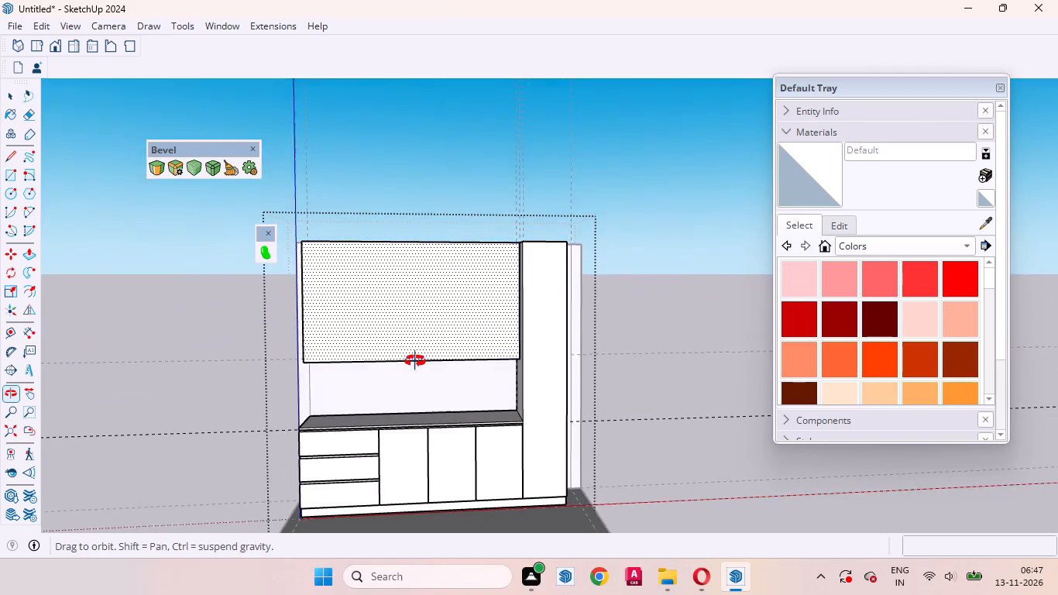
middle_drag(415, 361, 421, 354)
scroll(524, 297, down, 4)
scroll(375, 288, up, 2)
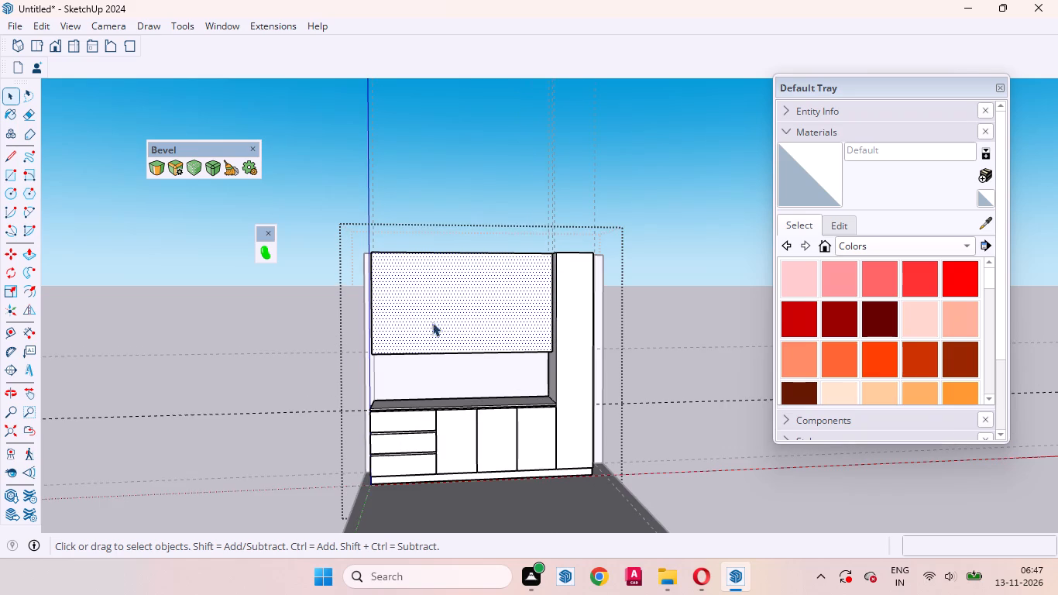
click(274, 364)
click(423, 317)
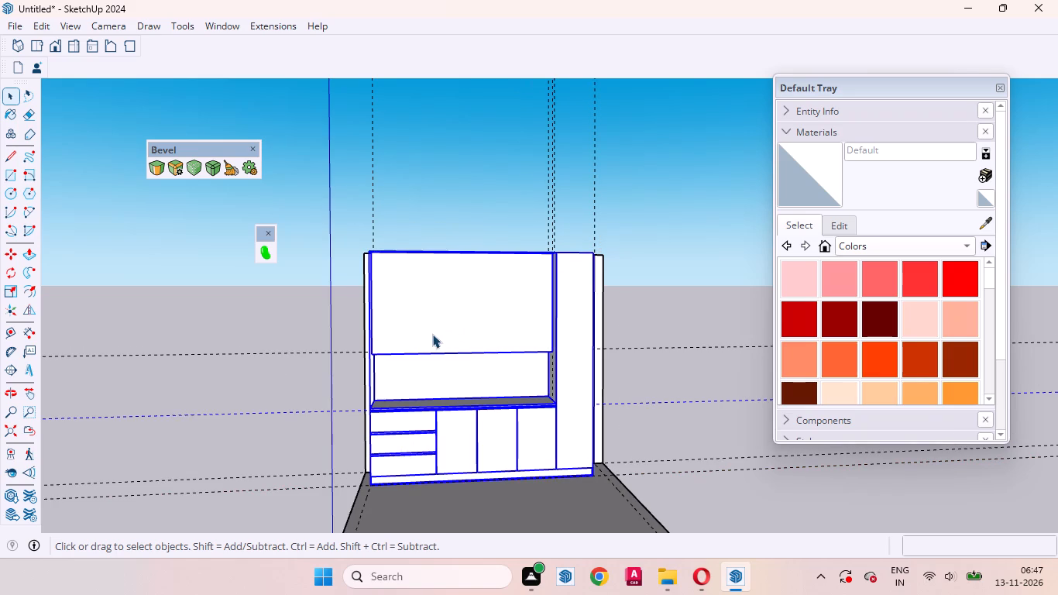
double_click(431, 332)
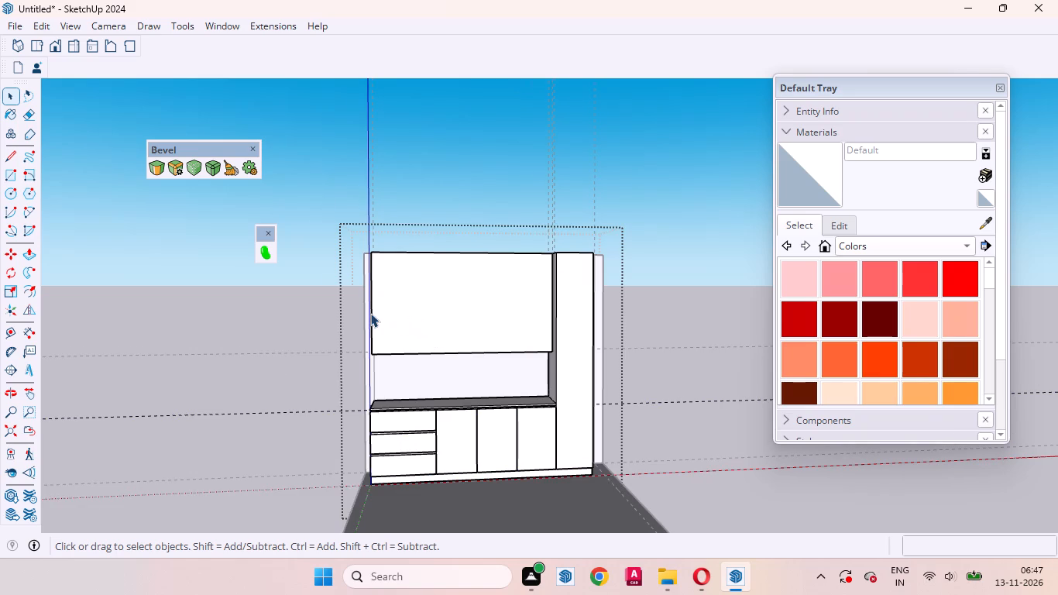
click(371, 309)
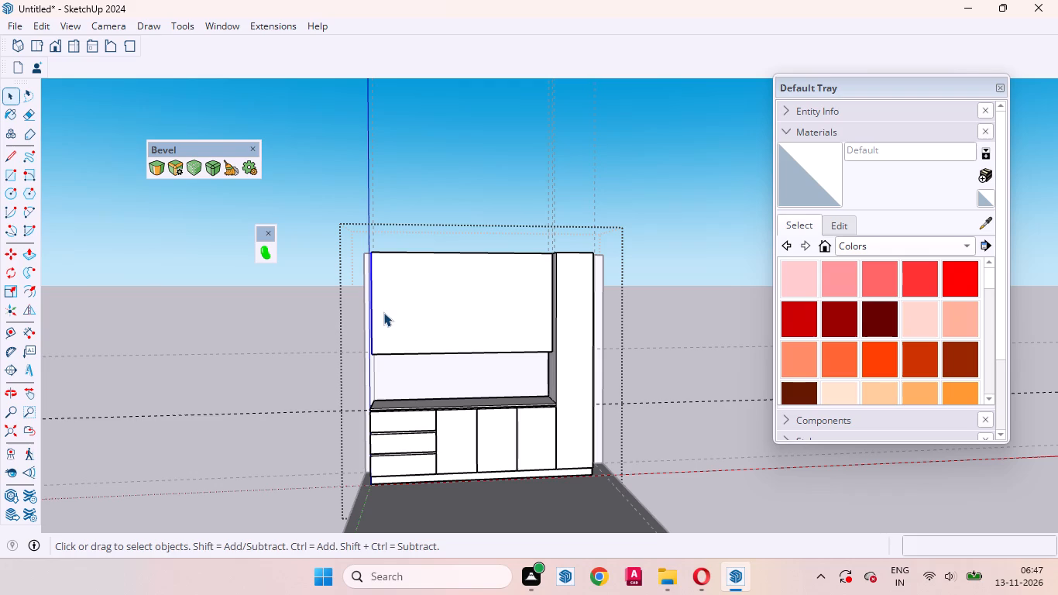
key(m)
click(383, 311)
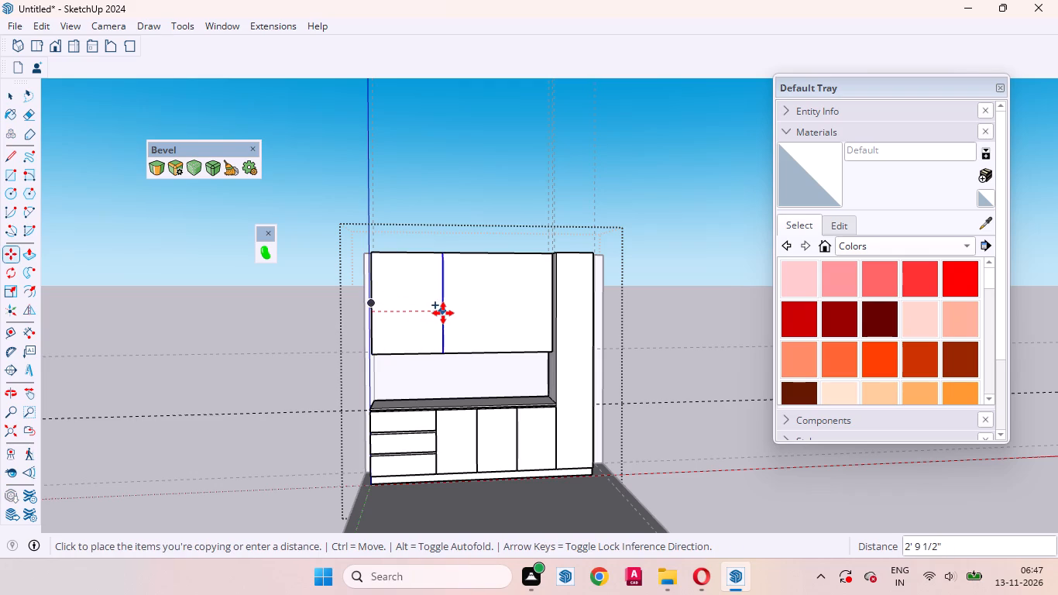
text(2'6)
key(Return)
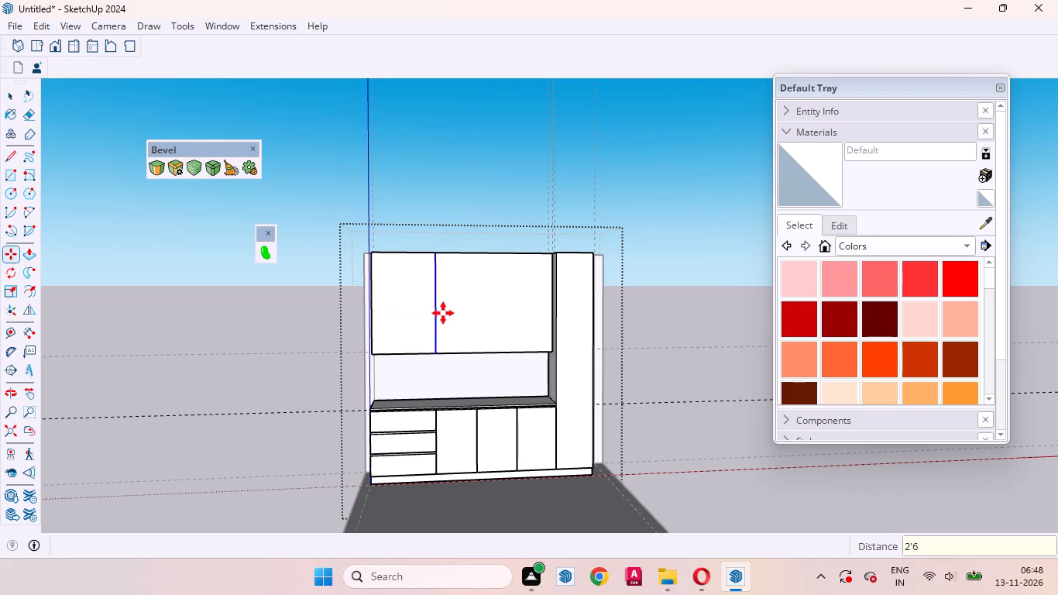
key(space)
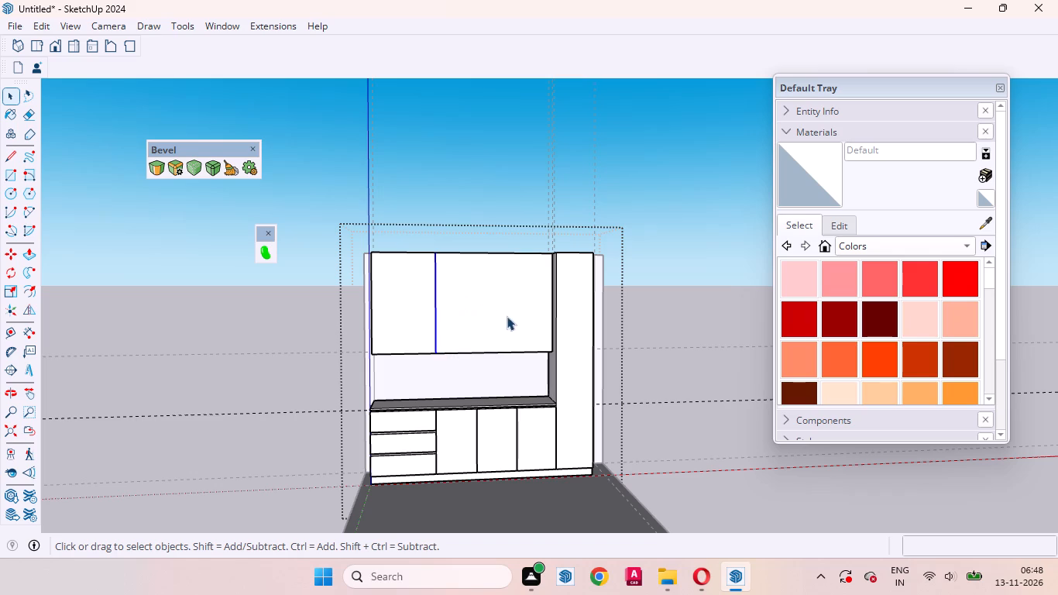
Copy the bottom edge of the wall cabinet's wider front section 12" upward.
click(413, 311)
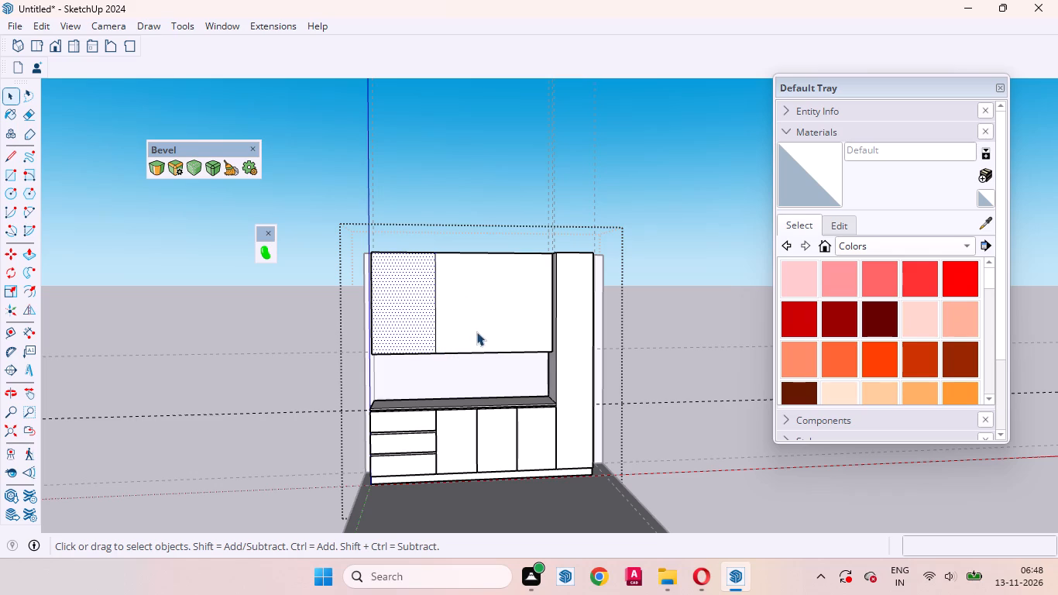
scroll(488, 339, down, 3)
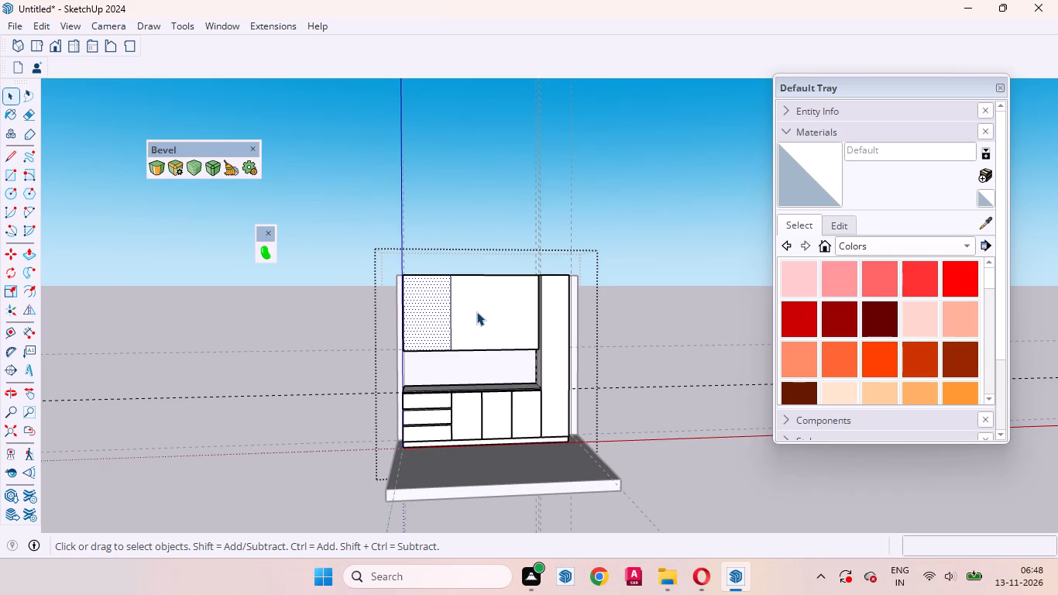
click(479, 314)
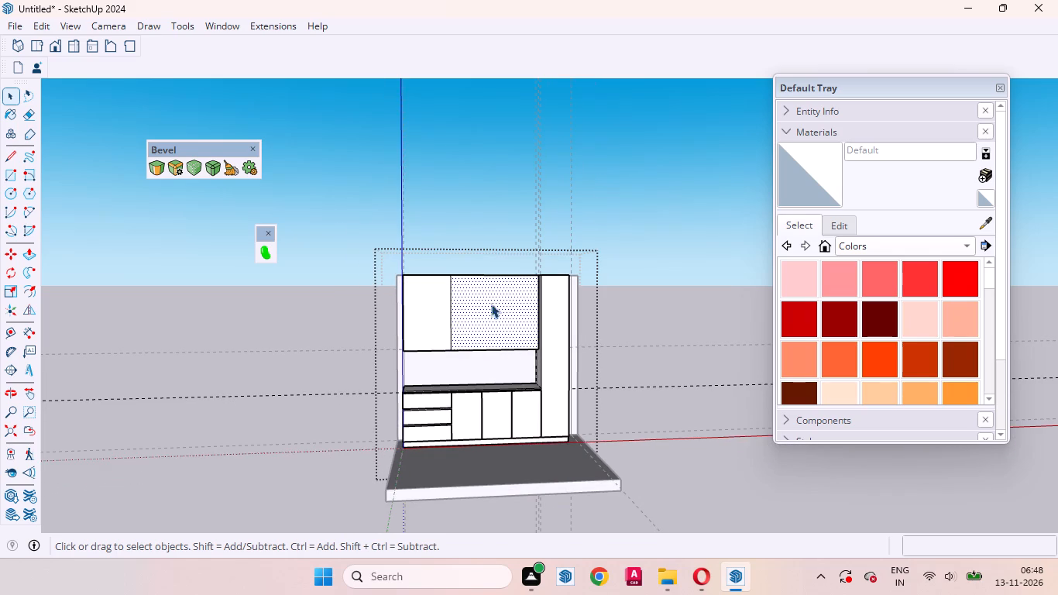
click(472, 349)
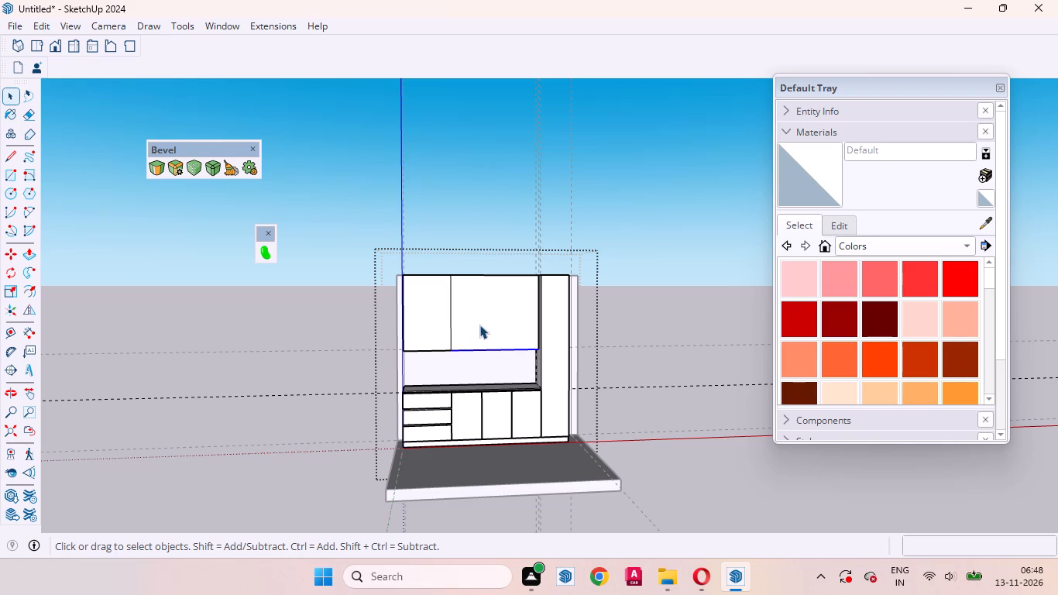
key(m)
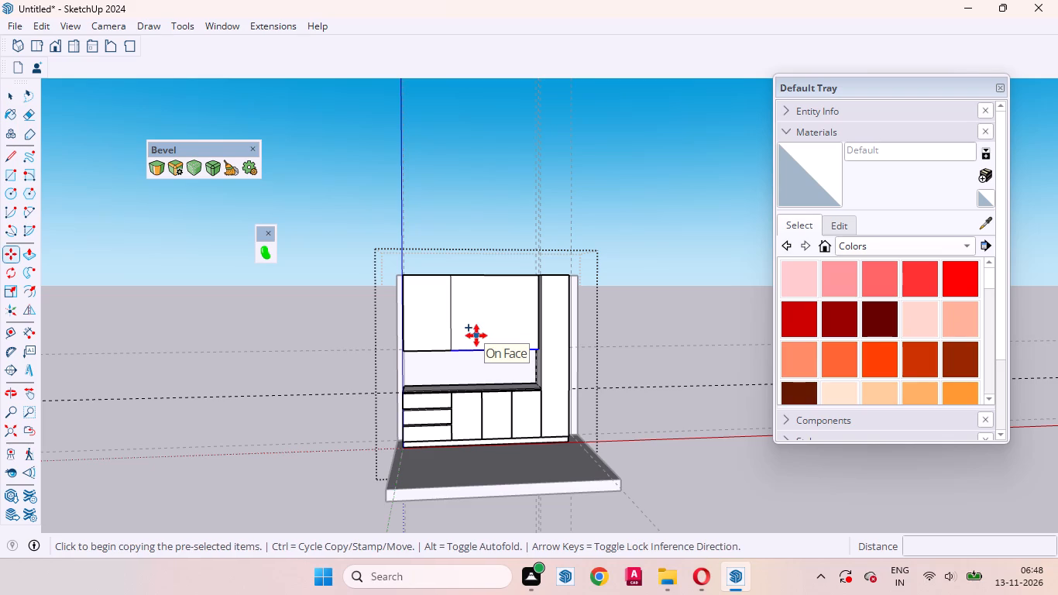
click(476, 335)
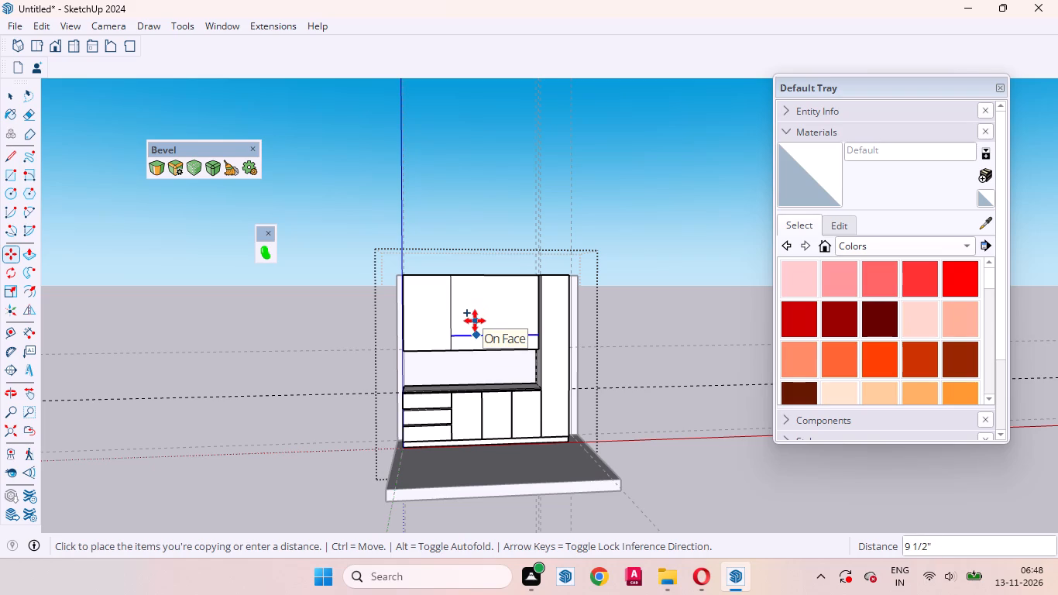
text(12)
key(Return)
key(space)
Divide the top edge of the wall cabinet's wider front section into three equal segments.
click(499, 344)
click(491, 303)
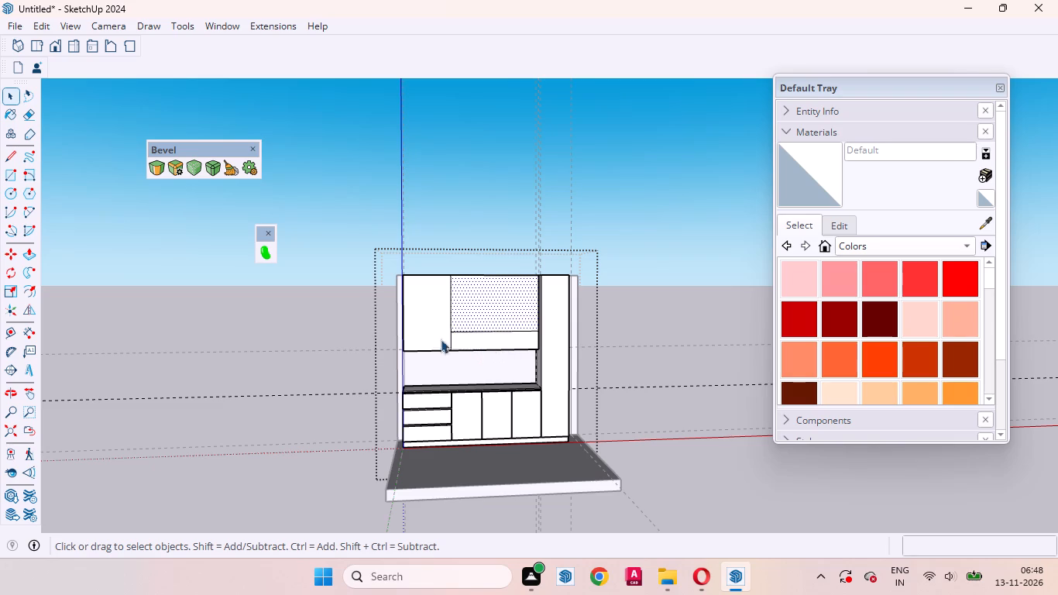
click(424, 326)
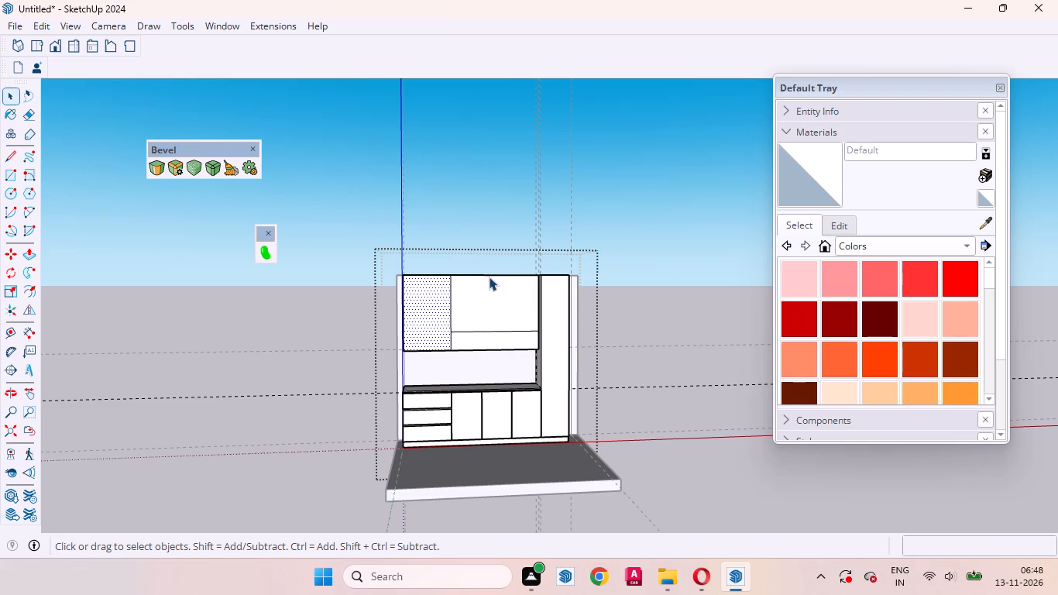
click(488, 275)
right_click(490, 275)
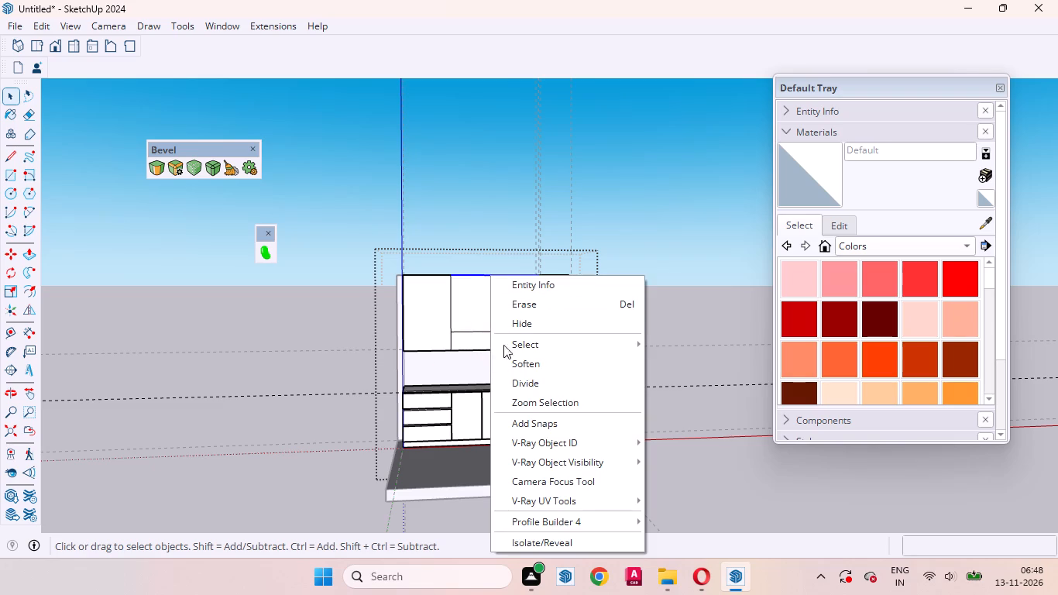
click(527, 386)
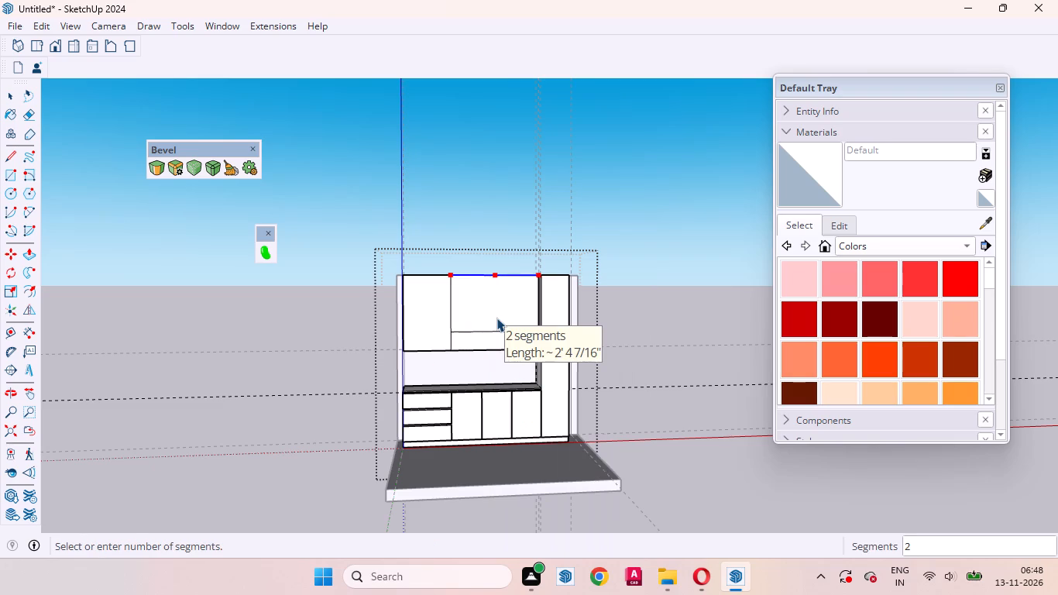
click(485, 314)
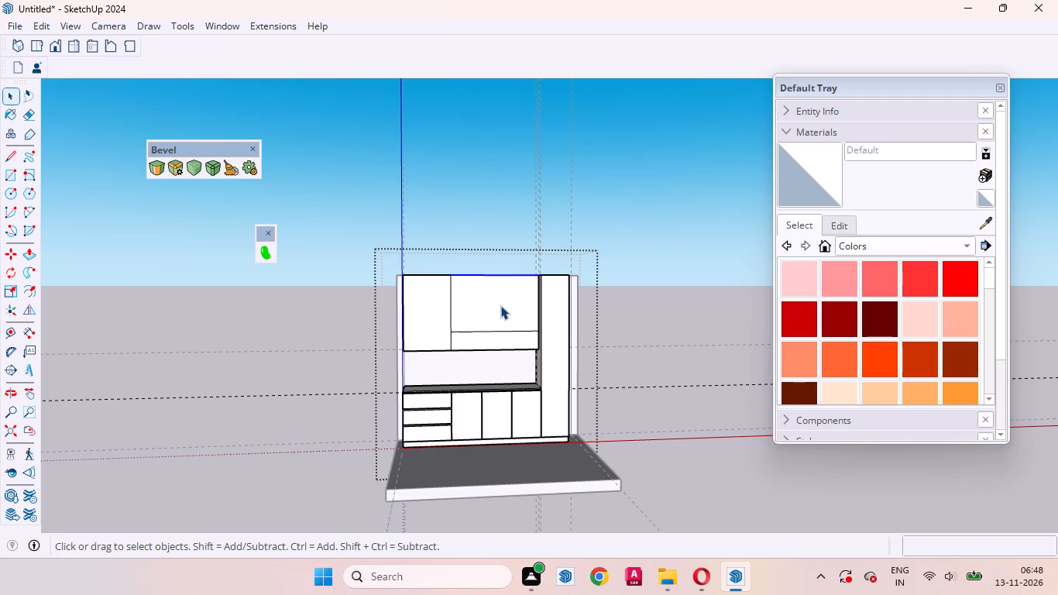
key(apostrophe)
Draw two vertical lines from the top edge's division points to the horizontal line, splitting the wider front into three narrow panels.
key(l)
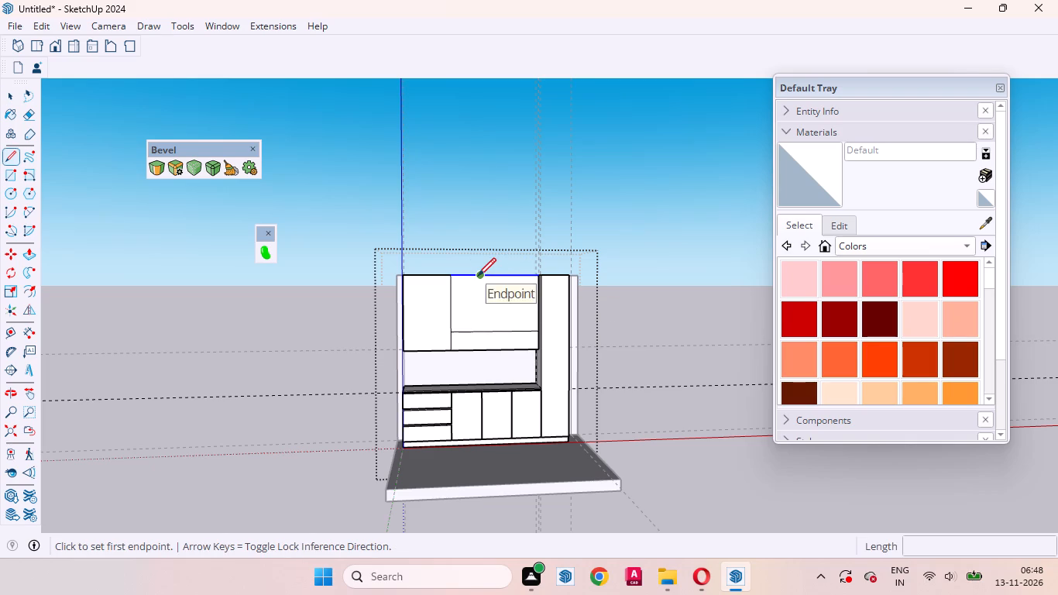
click(478, 276)
click(479, 330)
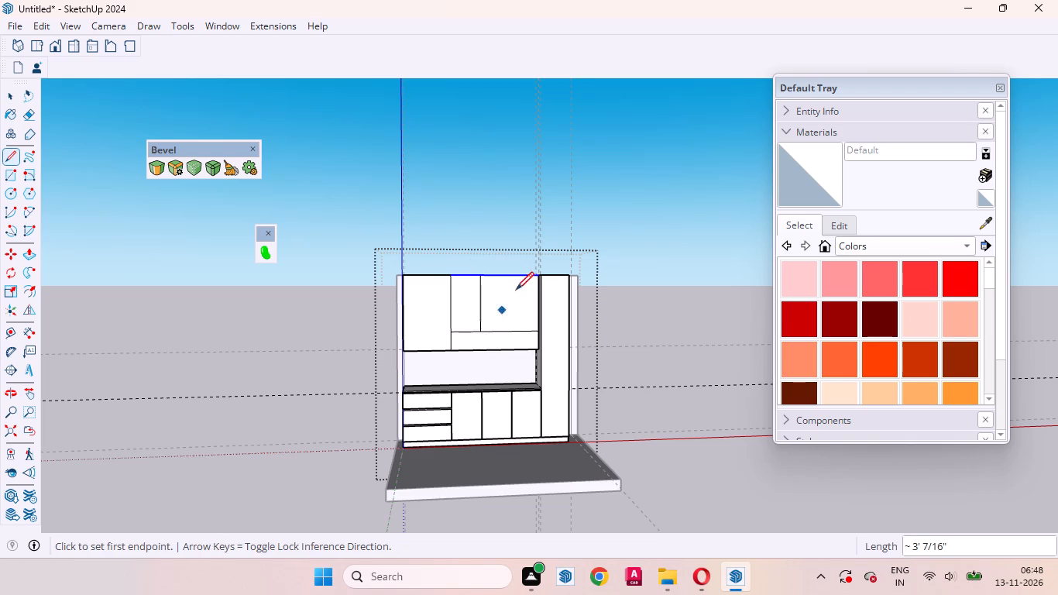
click(510, 277)
click(510, 328)
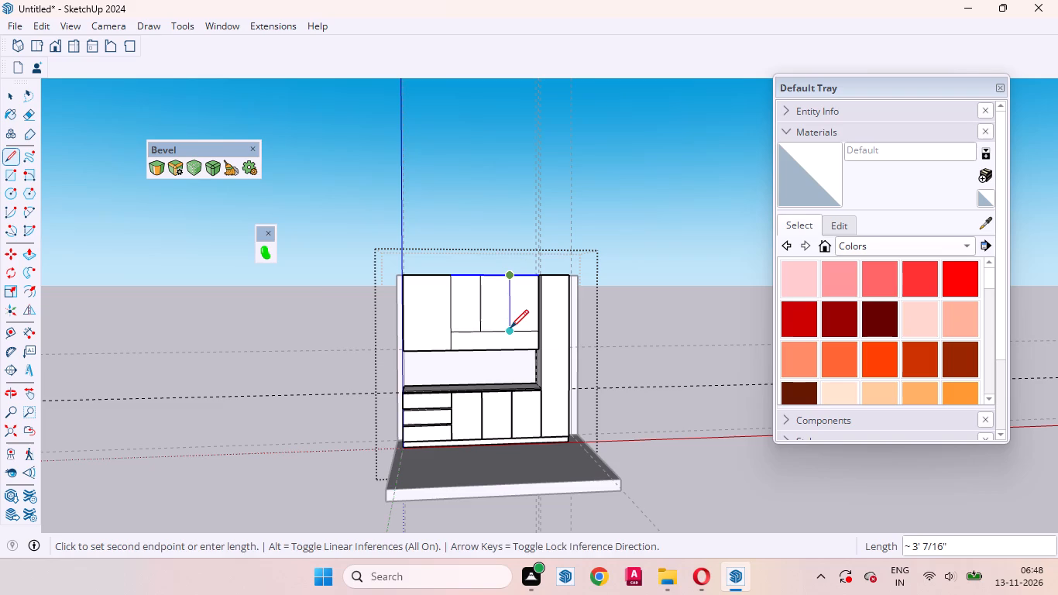
click(10, 96)
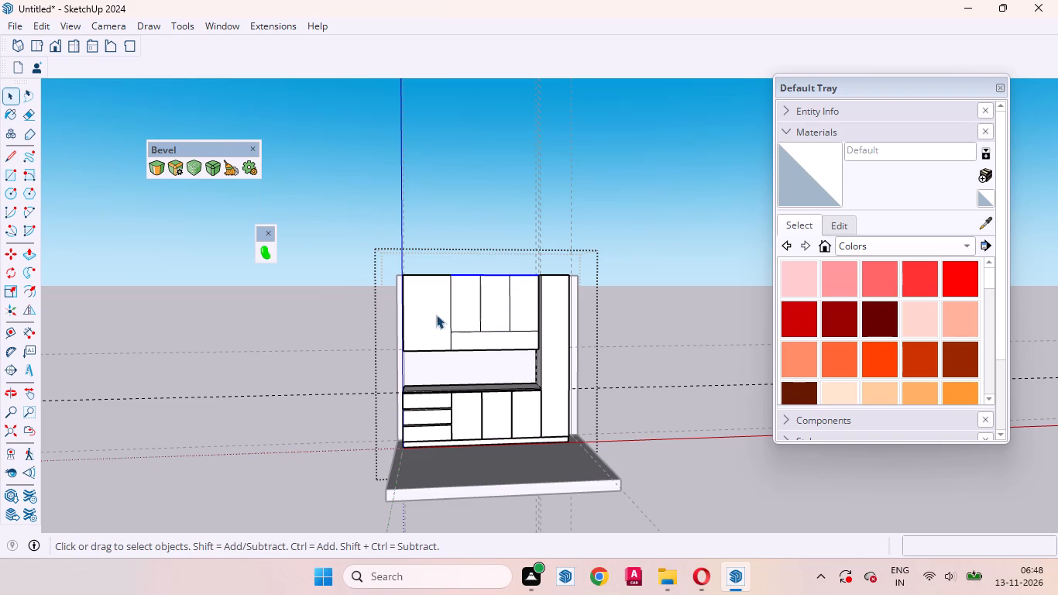
click(438, 321)
click(480, 338)
click(468, 315)
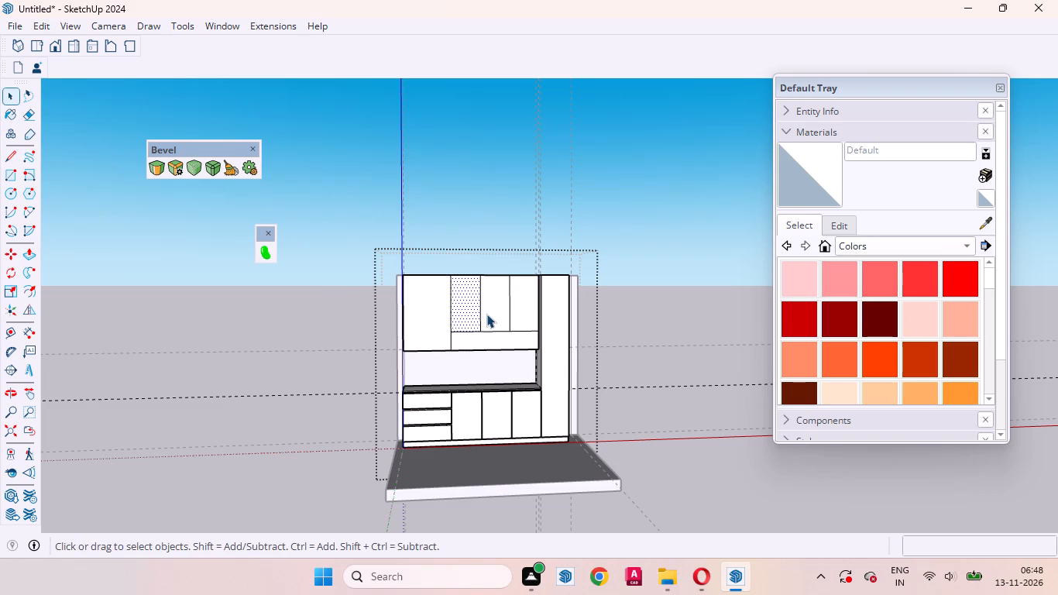
click(486, 314)
click(517, 311)
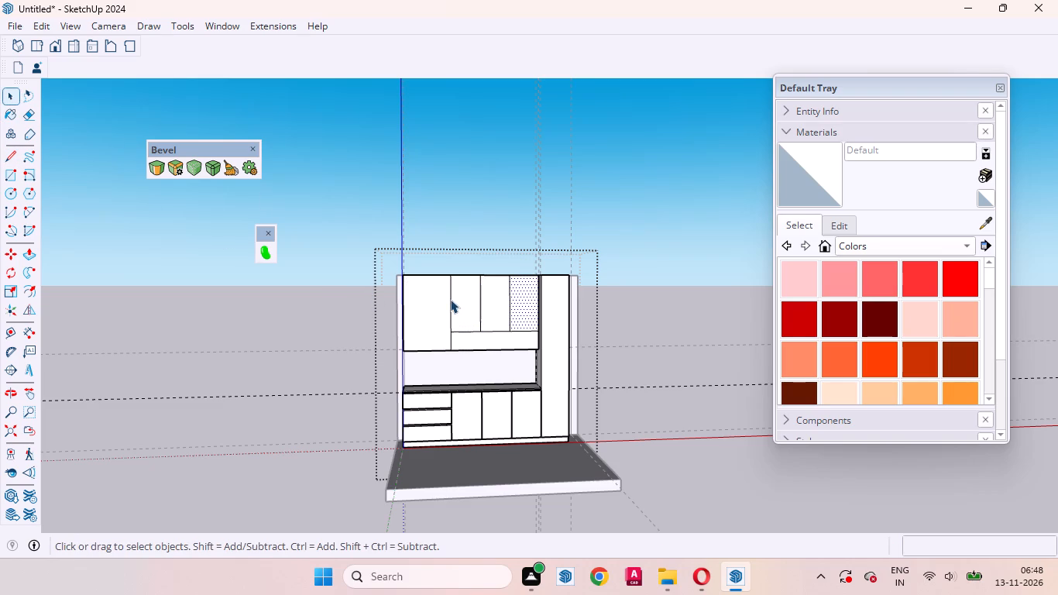
Copy the wall cabinet front's full-height vertical divider and the two shorter panel dividers 3 mm toward the tall unit.
click(450, 299)
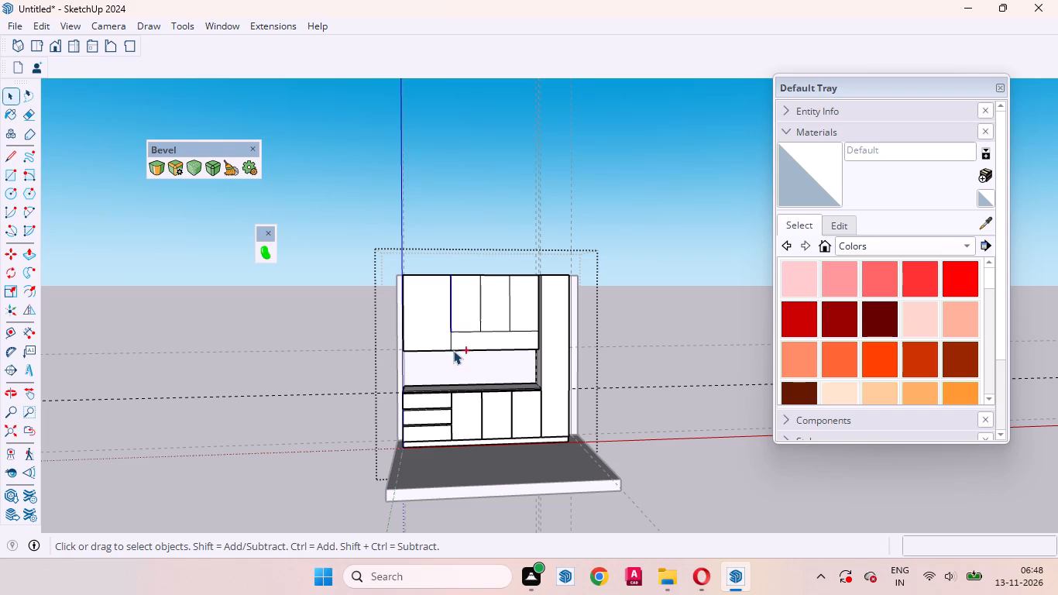
ctrl+click(451, 339)
ctrl+click(479, 303)
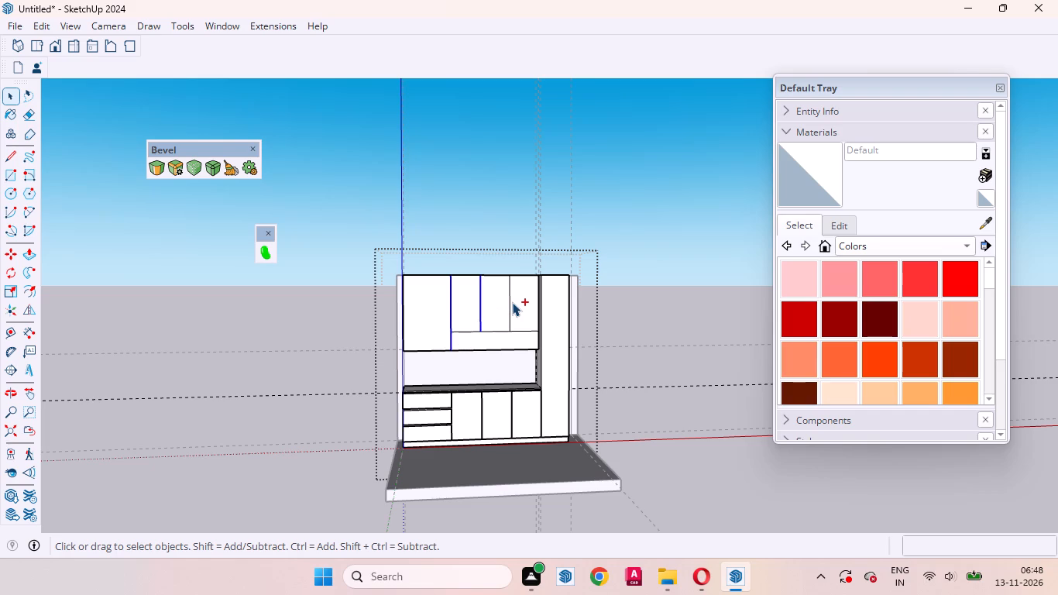
ctrl+click(510, 301)
key(m)
scroll(472, 376, up, 7)
middle_drag(455, 371, 426, 366)
click(413, 363)
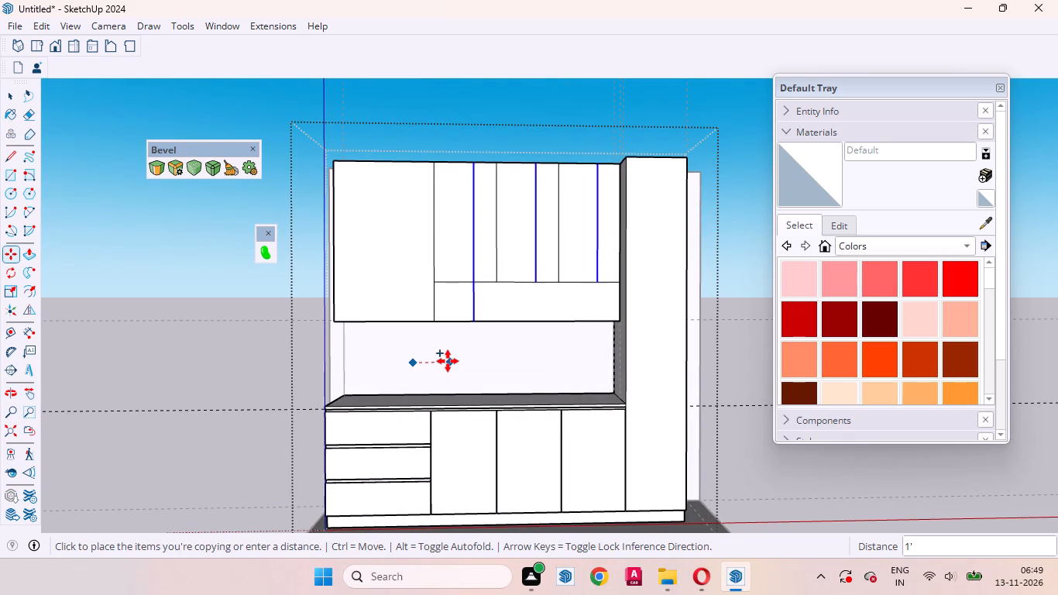
text(3mm)
key(Return)
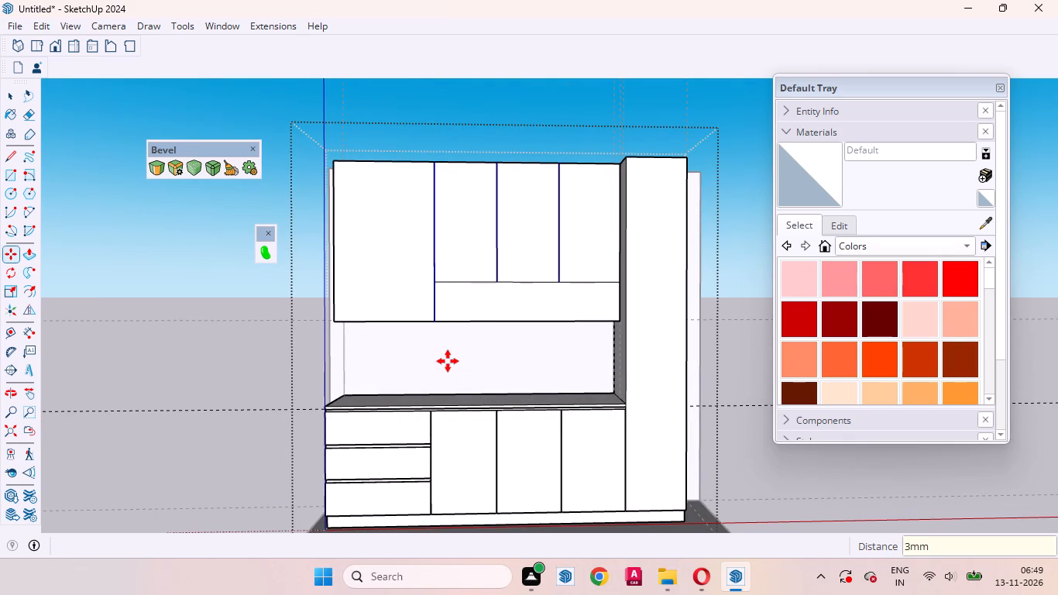
key(space)
Erase the short horizontal edge segment crossing the full-height divider's narrow strip.
scroll(414, 216, up, 7)
scroll(424, 482, up, 2)
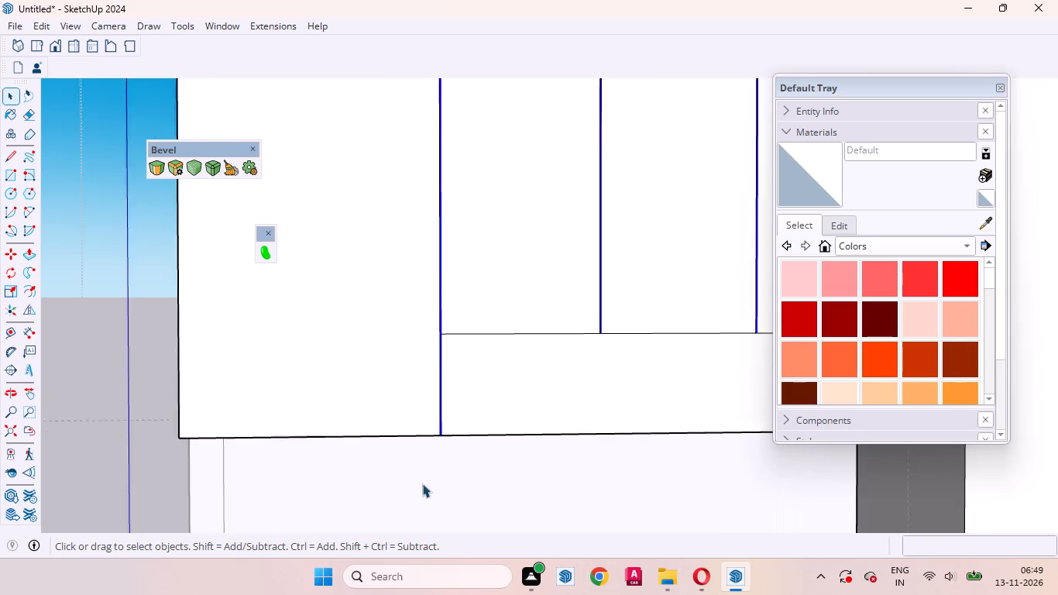
scroll(422, 483, up, 20)
scroll(422, 483, up, 6)
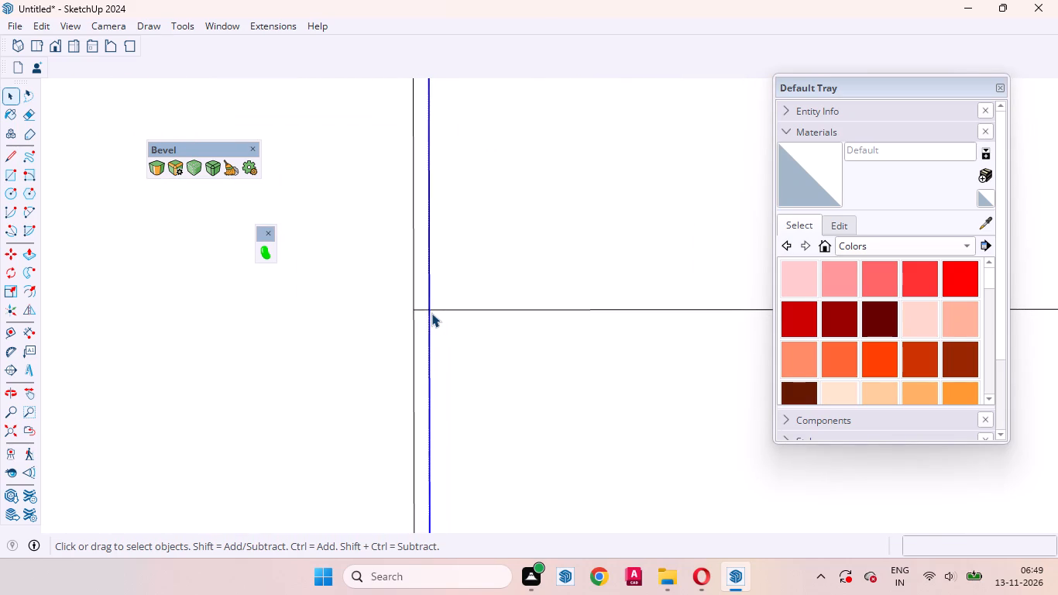
click(421, 309)
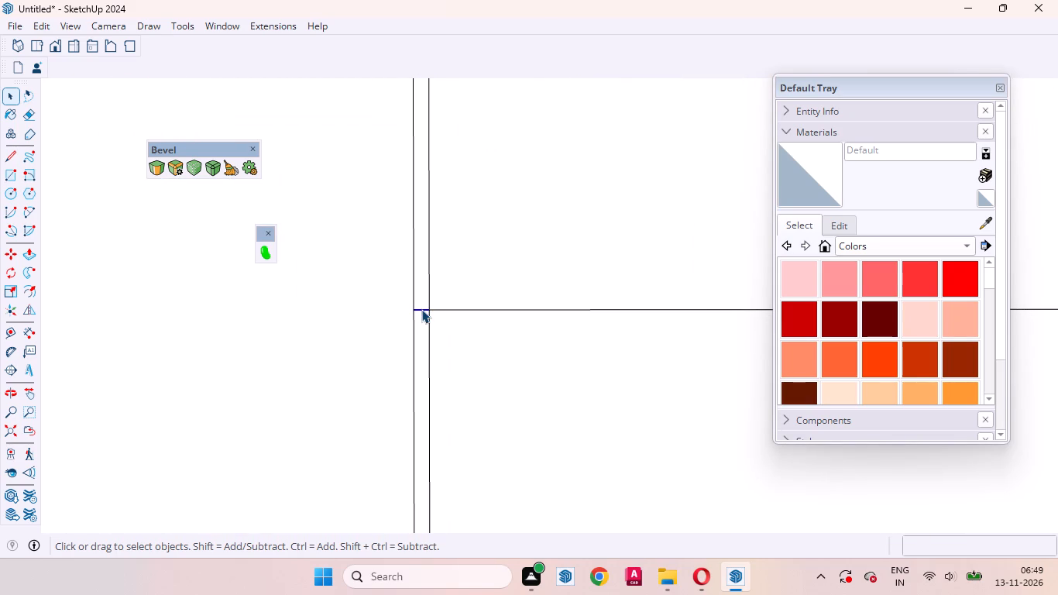
right_click(421, 309)
click(455, 341)
Push/Pull the three narrow vertical divider strips on the wall cabinet front 3 mm inward to form grooves.
click(419, 294)
key(p)
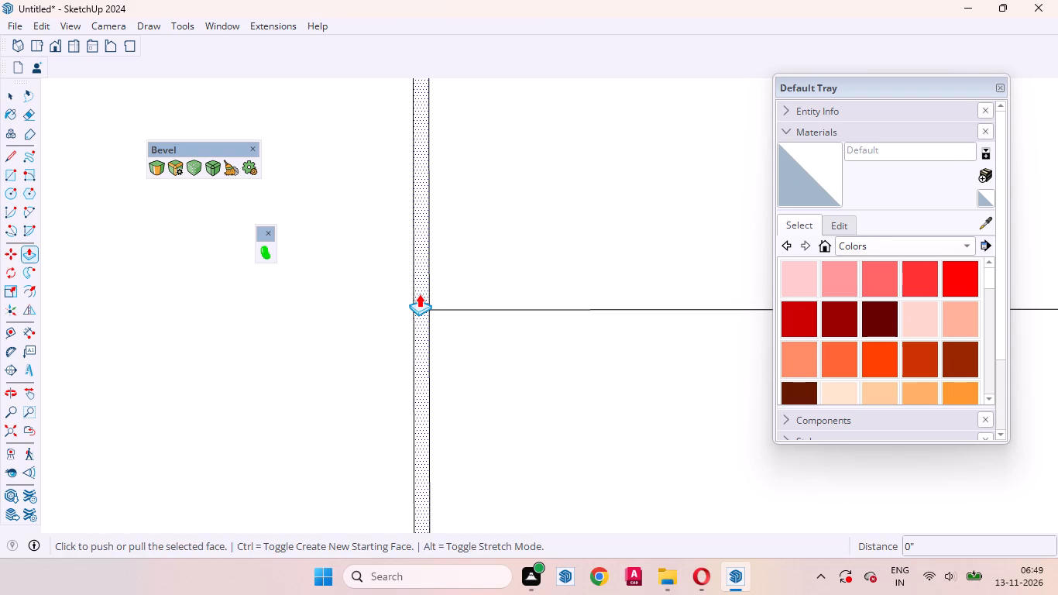
double_click(419, 294)
scroll(427, 367, down, 16)
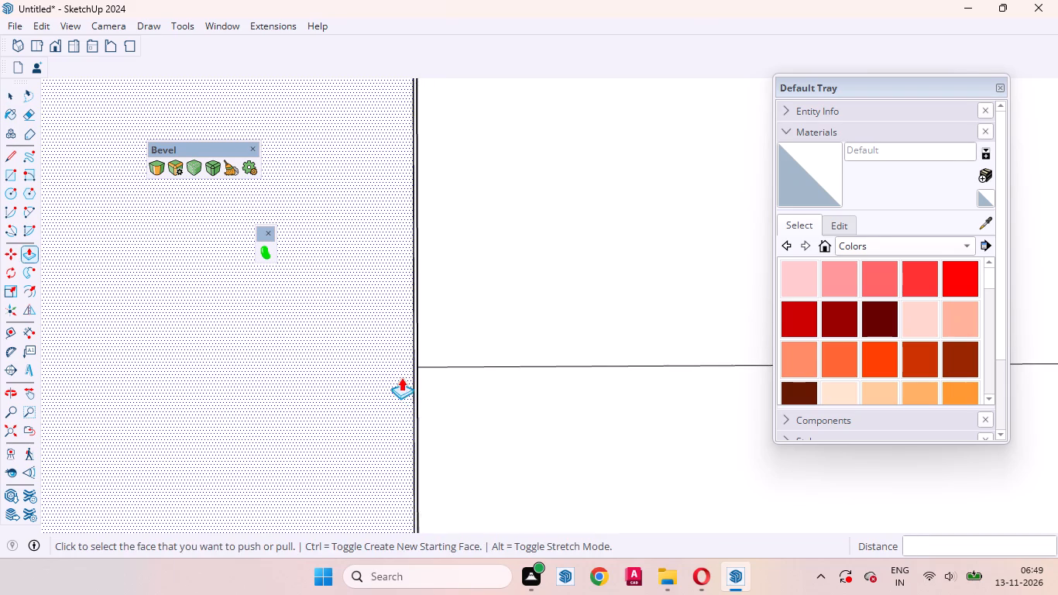
scroll(401, 377, down, 14)
scroll(544, 325, up, 4)
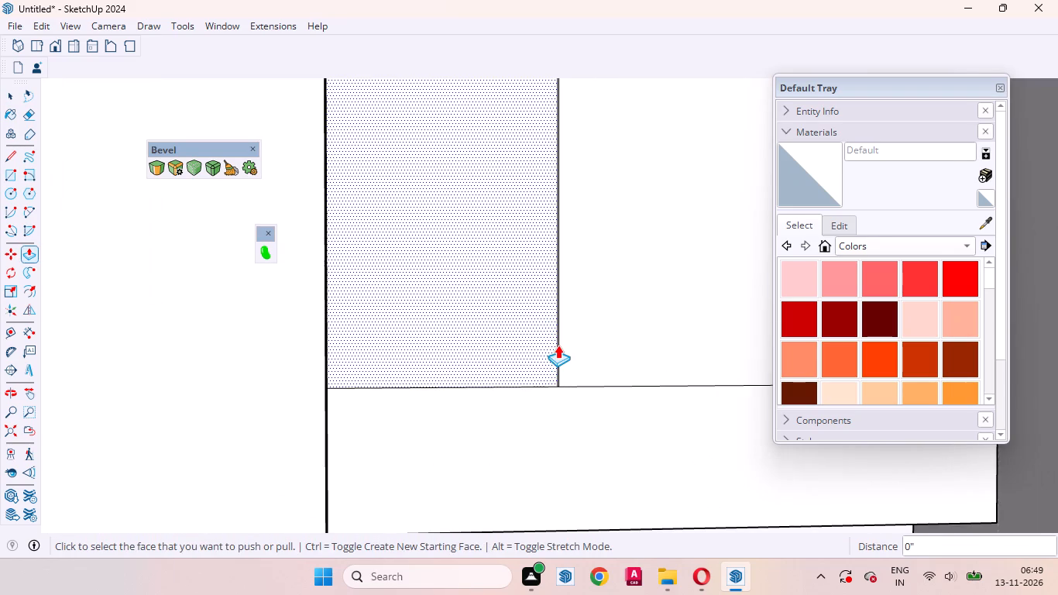
scroll(558, 346, up, 16)
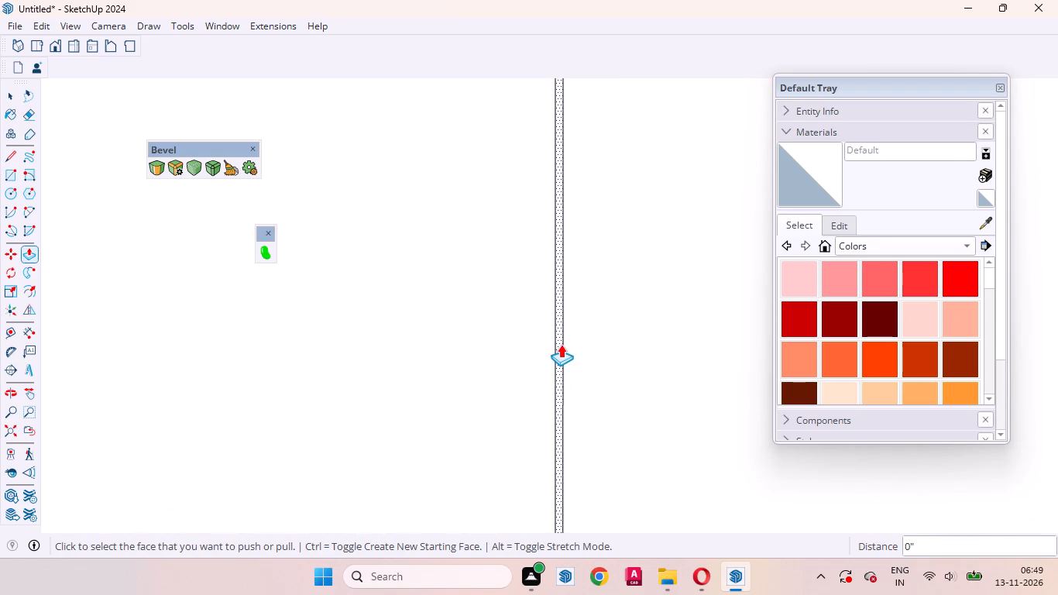
double_click(561, 344)
scroll(486, 373, down, 20)
scroll(486, 373, down, 1)
scroll(445, 403, up, 1)
scroll(445, 403, down, 2)
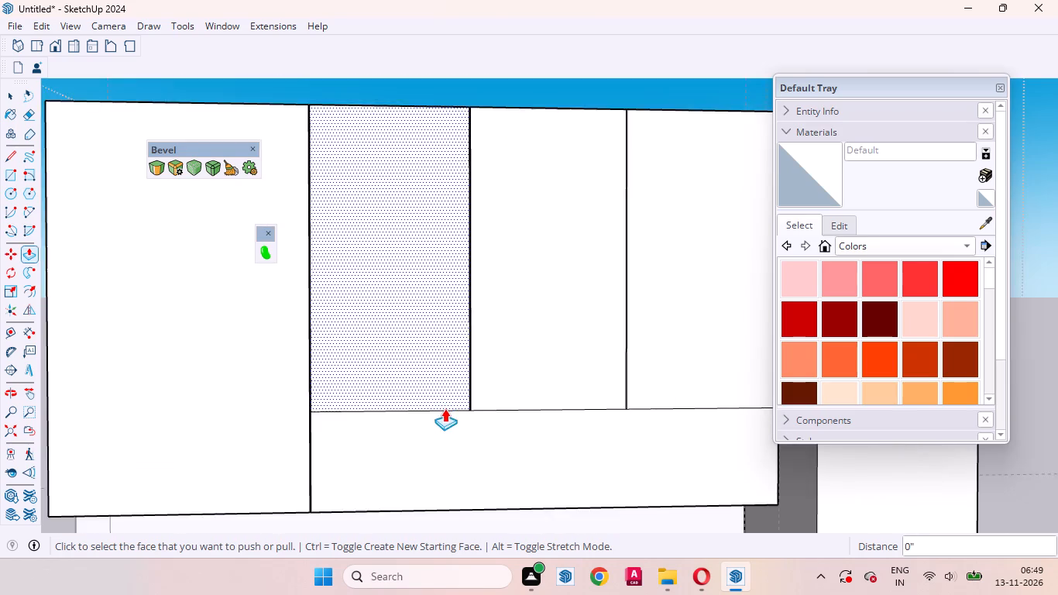
scroll(445, 408, down, 4)
scroll(573, 393, up, 20)
scroll(573, 393, up, 2)
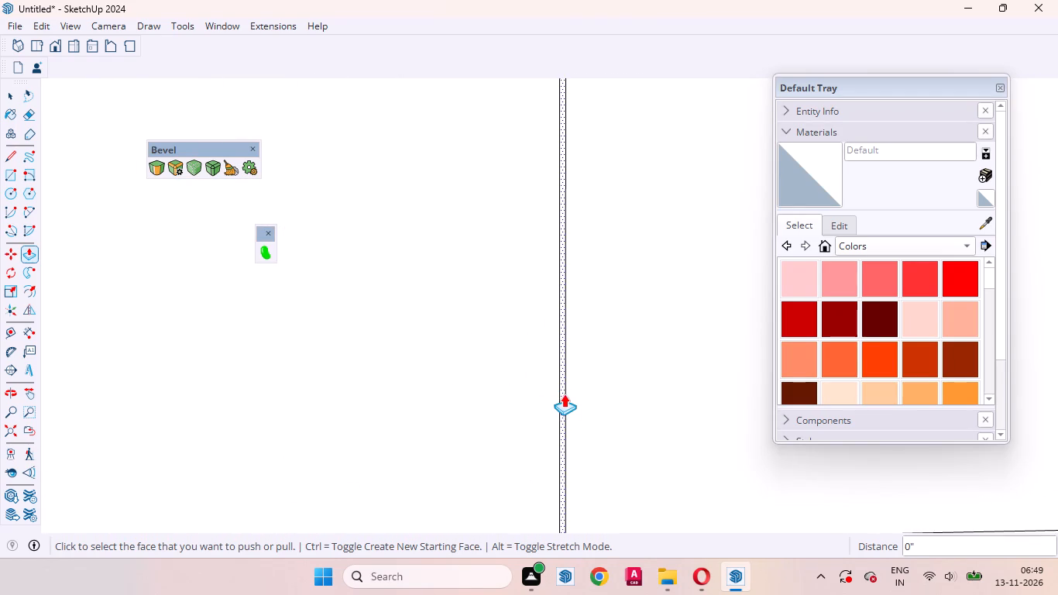
double_click(561, 387)
Push/Pull the bottom face of the vertical groove between the first and middle narrow wall cabinet panels 15 mm further inward.
scroll(558, 326, down, 10)
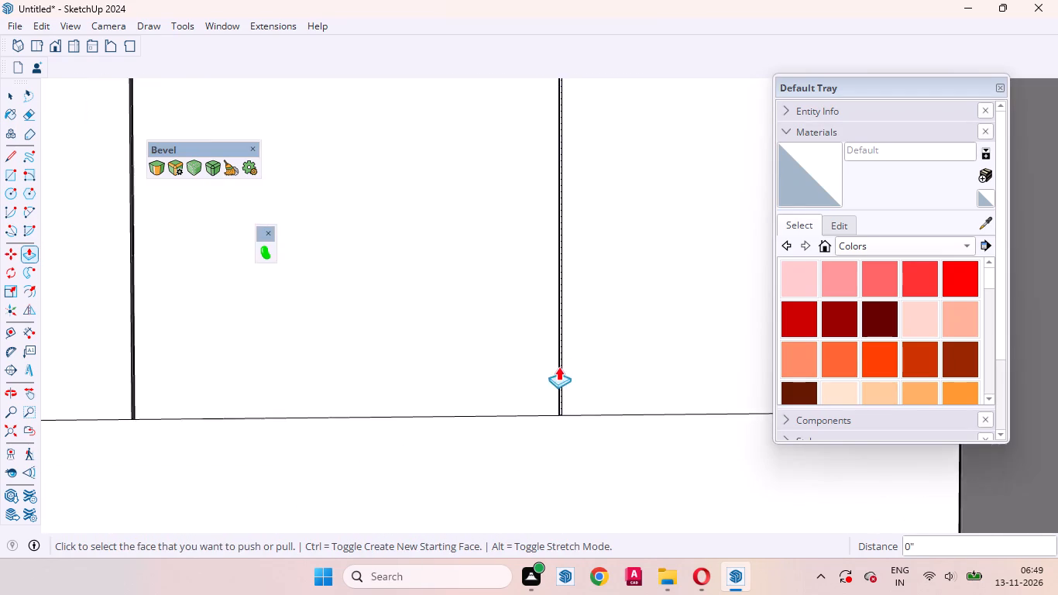
scroll(558, 366, down, 3)
scroll(558, 402, up, 1)
scroll(558, 404, down, 13)
middle_drag(472, 277, 607, 410)
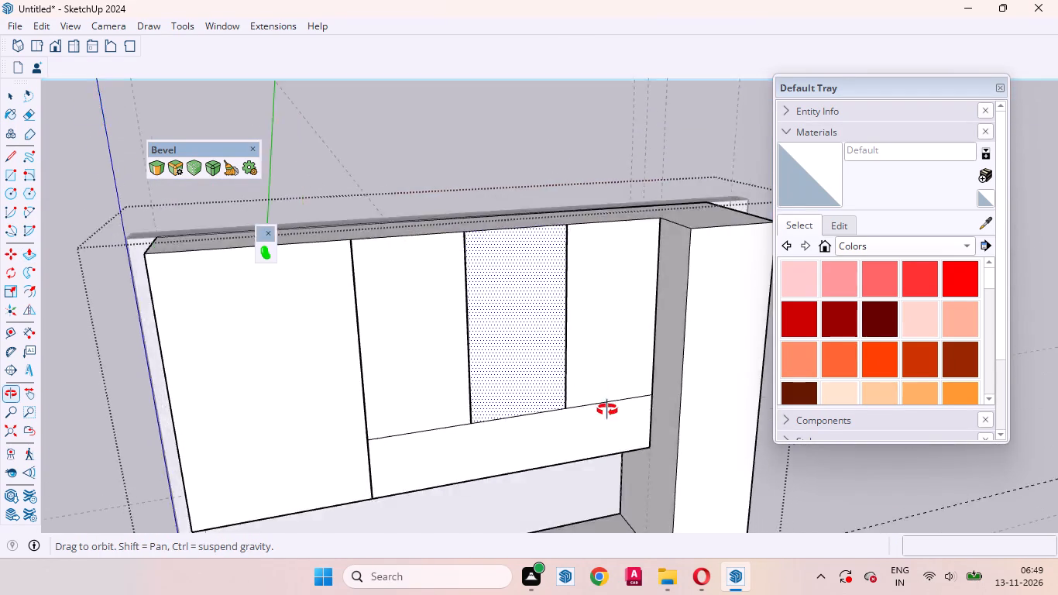
middle_drag(607, 410, 744, 497)
scroll(505, 264, up, 12)
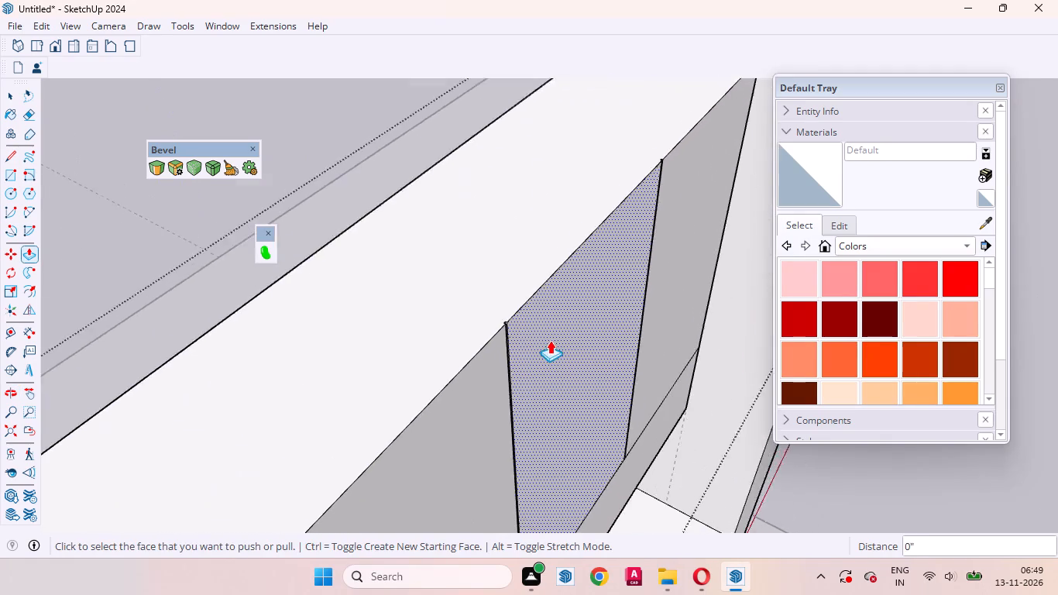
scroll(550, 340, up, 20)
scroll(550, 340, up, 9)
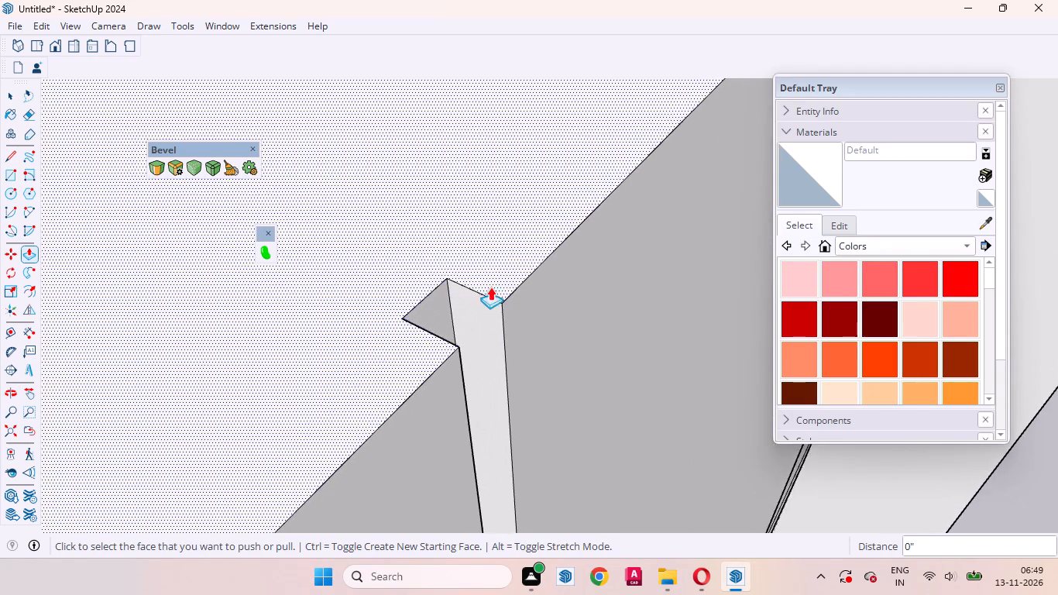
scroll(491, 304, up, 1)
middle_drag(479, 305, 324, 284)
scroll(540, 233, down, 4)
scroll(470, 205, up, 1)
scroll(469, 205, down, 13)
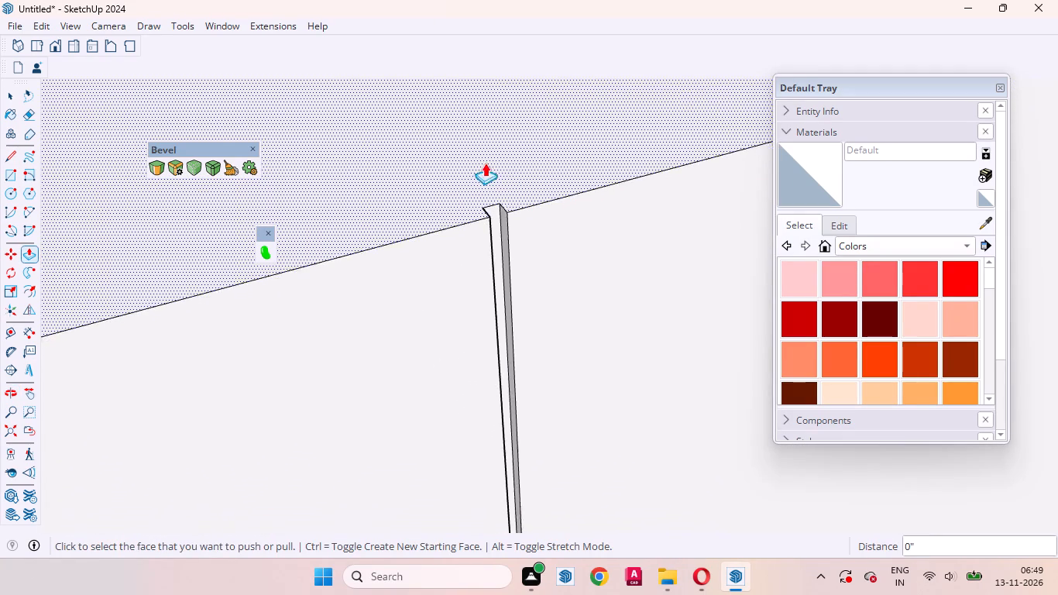
scroll(485, 163, down, 20)
scroll(504, 167, up, 6)
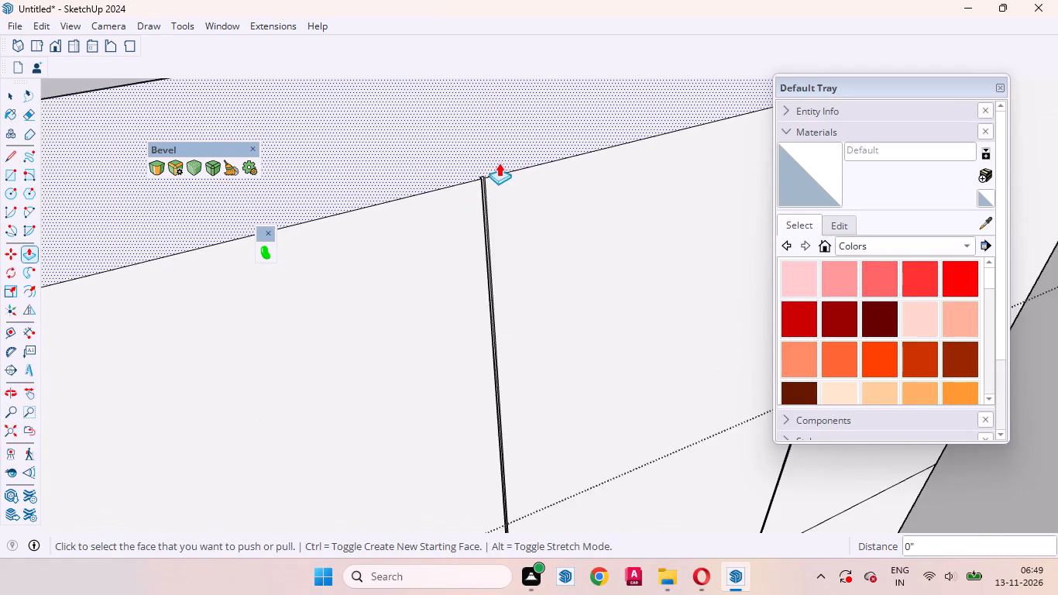
scroll(499, 163, up, 20)
scroll(499, 163, up, 2)
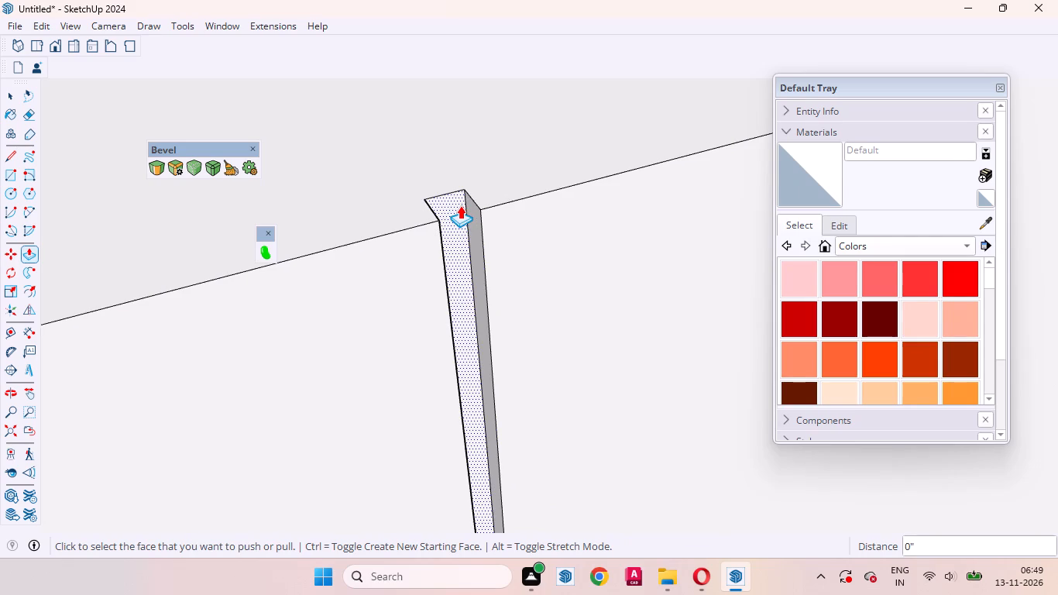
click(460, 205)
text(15mm)
key(Return)
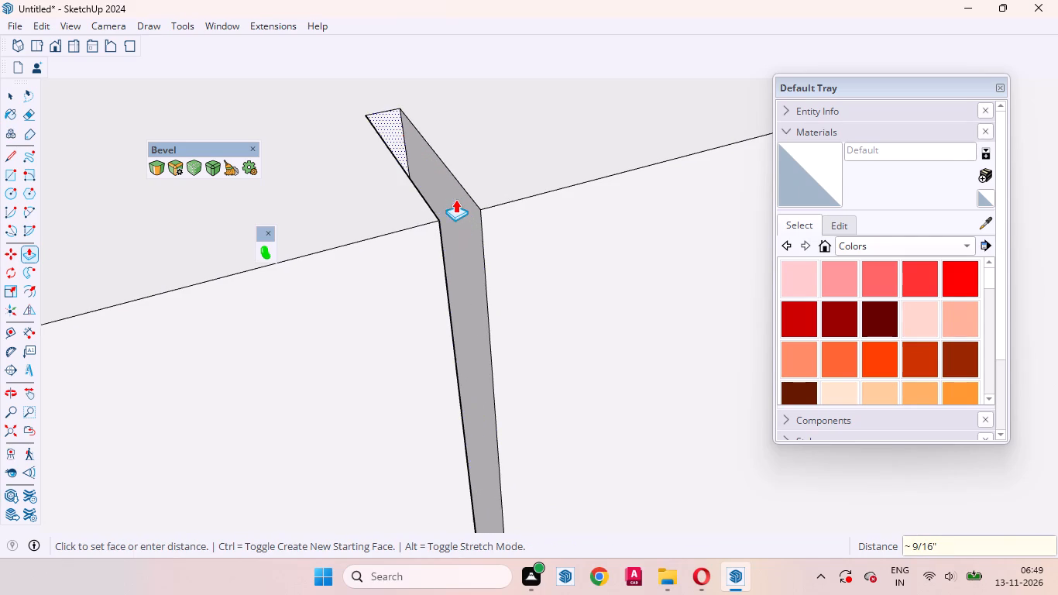
Repeat the 15 mm inward Push/Pull on the full-height divider groove, the groove between the middle and last narrow panels, and the groove beside the tall unit.
scroll(463, 218, down, 20)
scroll(463, 218, down, 9)
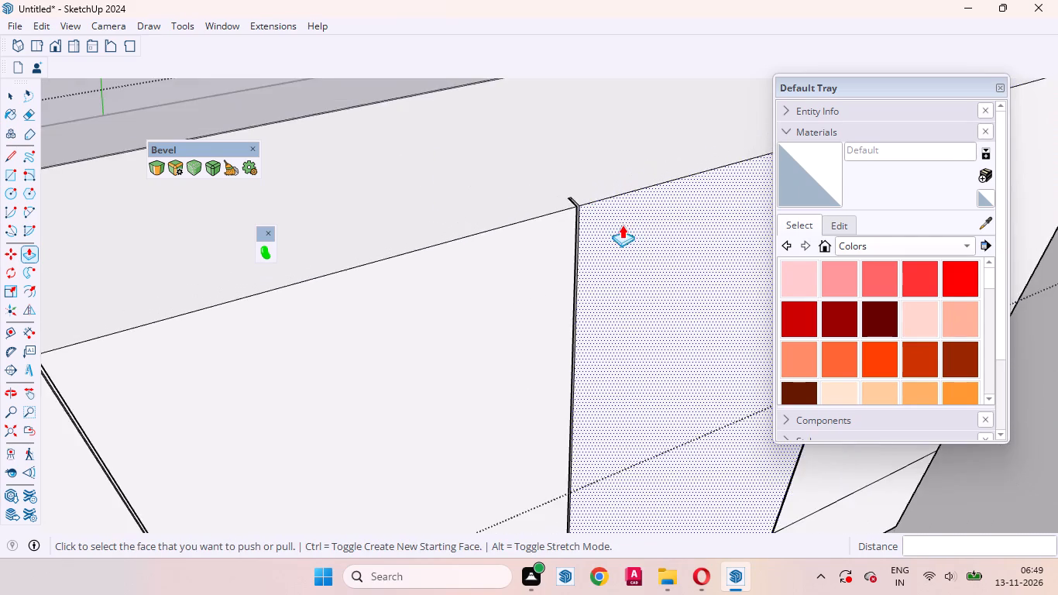
scroll(622, 225, down, 5)
scroll(307, 294, up, 20)
scroll(307, 294, up, 5)
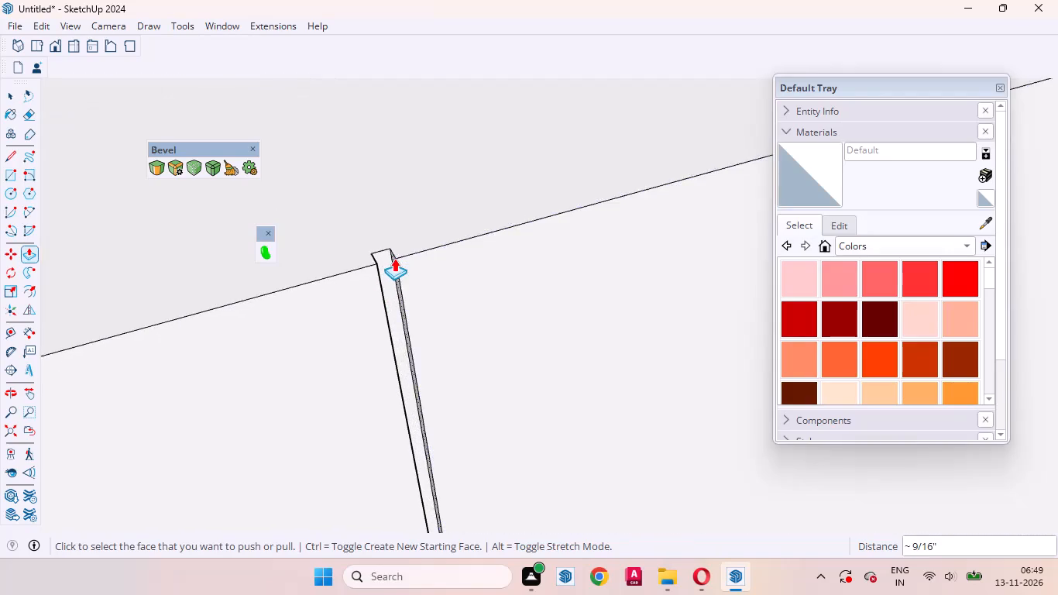
scroll(394, 258, up, 4)
double_click(383, 256)
scroll(496, 198, down, 7)
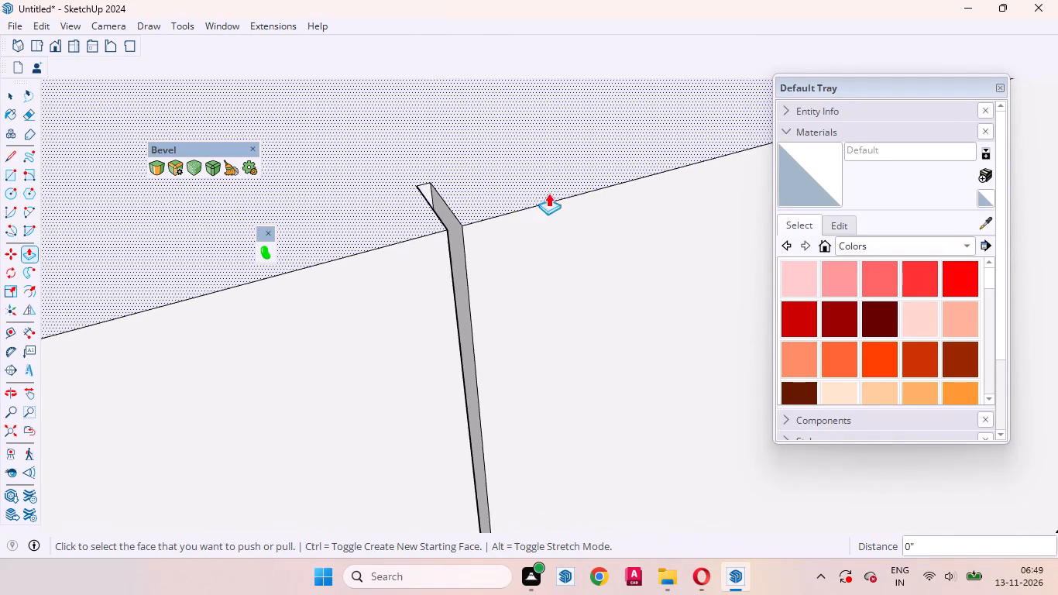
scroll(548, 193, down, 20)
scroll(548, 193, down, 10)
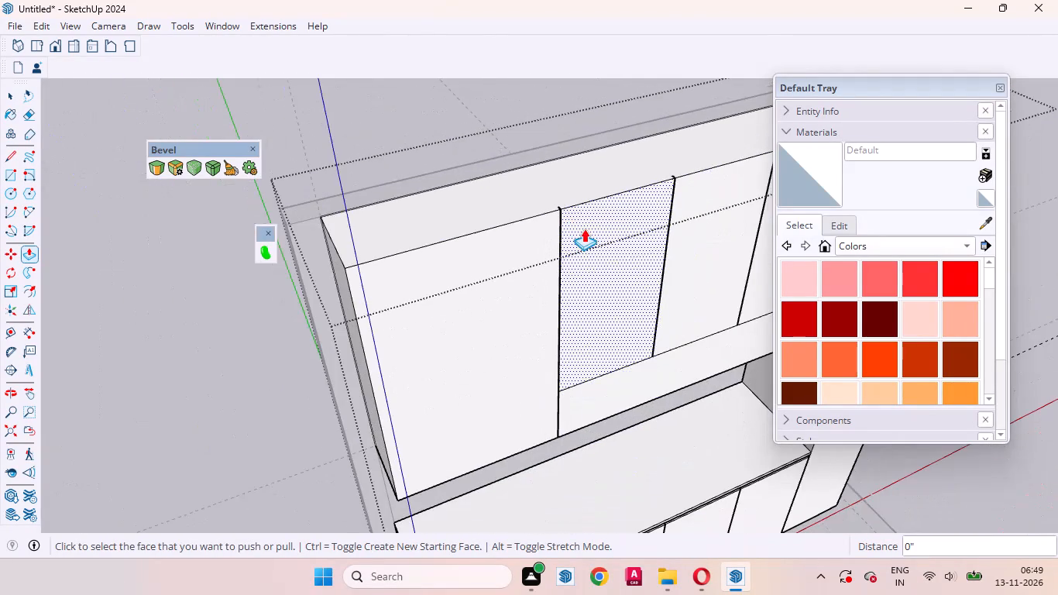
scroll(277, 369, down, 8)
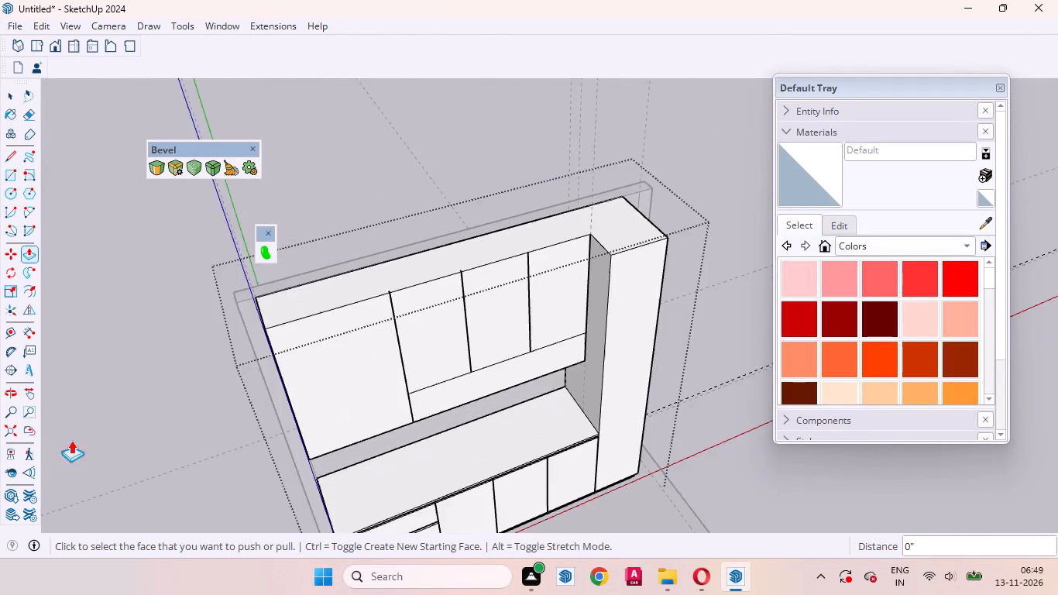
scroll(71, 440, down, 1)
scroll(420, 273, up, 15)
scroll(534, 306, up, 4)
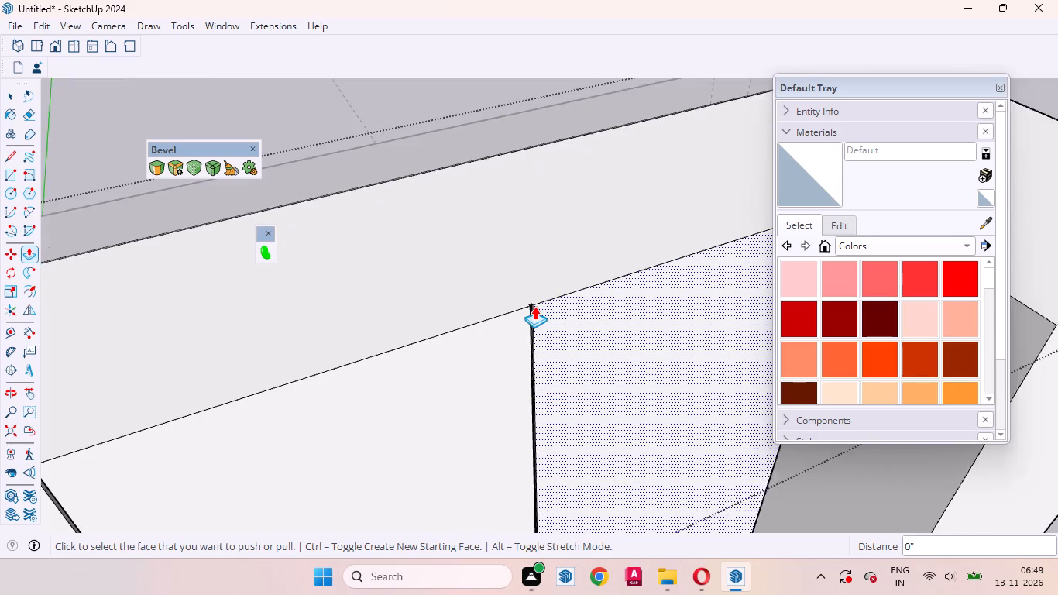
scroll(534, 306, up, 20)
scroll(534, 306, up, 3)
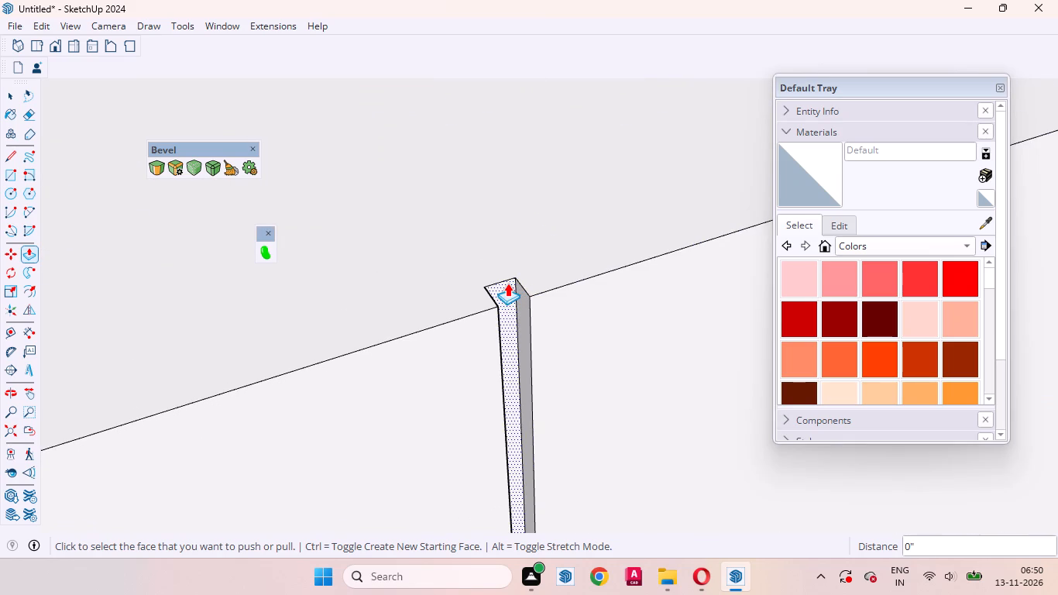
double_click(507, 283)
scroll(470, 287, down, 20)
scroll(470, 287, down, 1)
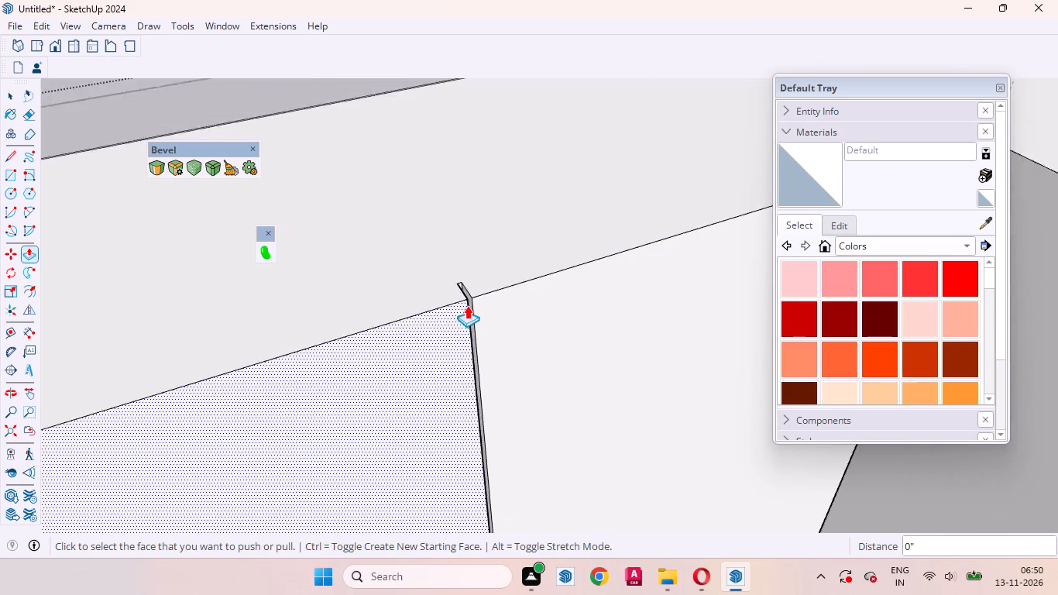
scroll(467, 305, down, 16)
scroll(586, 222, up, 12)
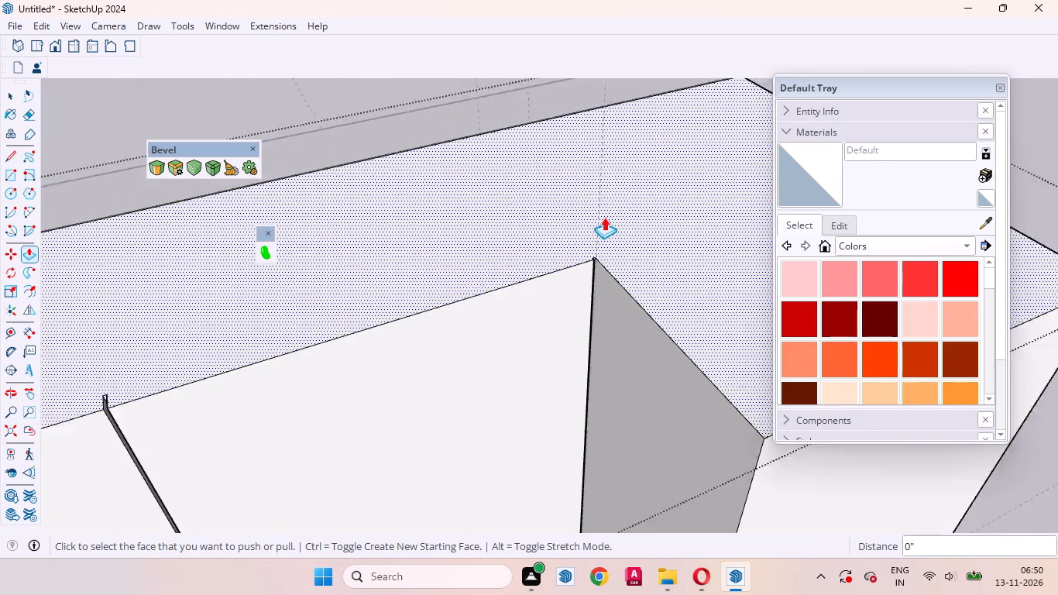
scroll(604, 217, up, 20)
scroll(604, 217, up, 8)
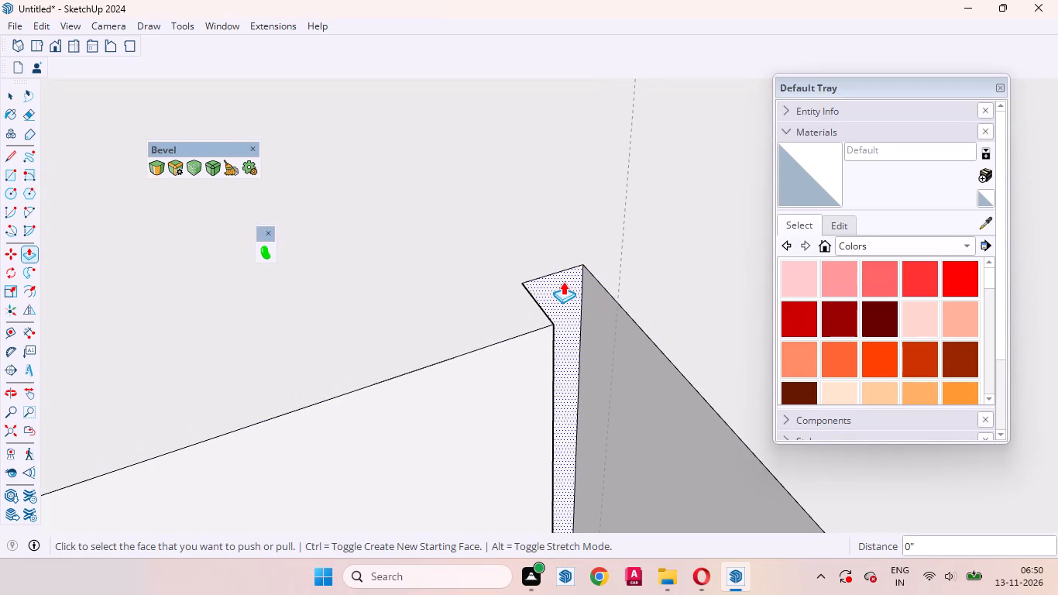
double_click(563, 281)
scroll(529, 212, down, 16)
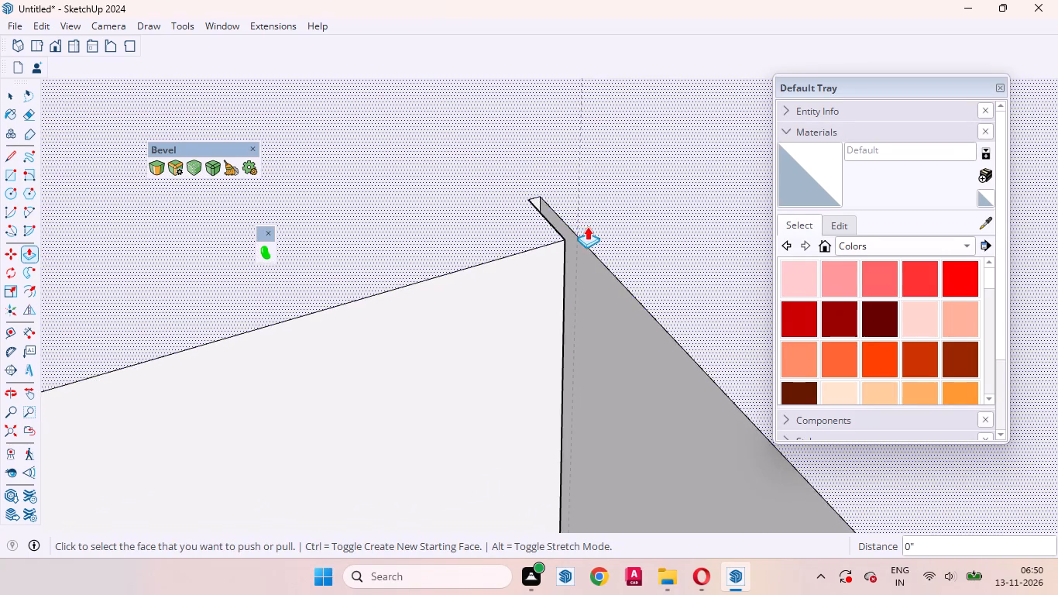
Push/Pull the three narrow wall cabinet panel faces 18 mm inward, creating a new starting face for each.
scroll(587, 226, down, 4)
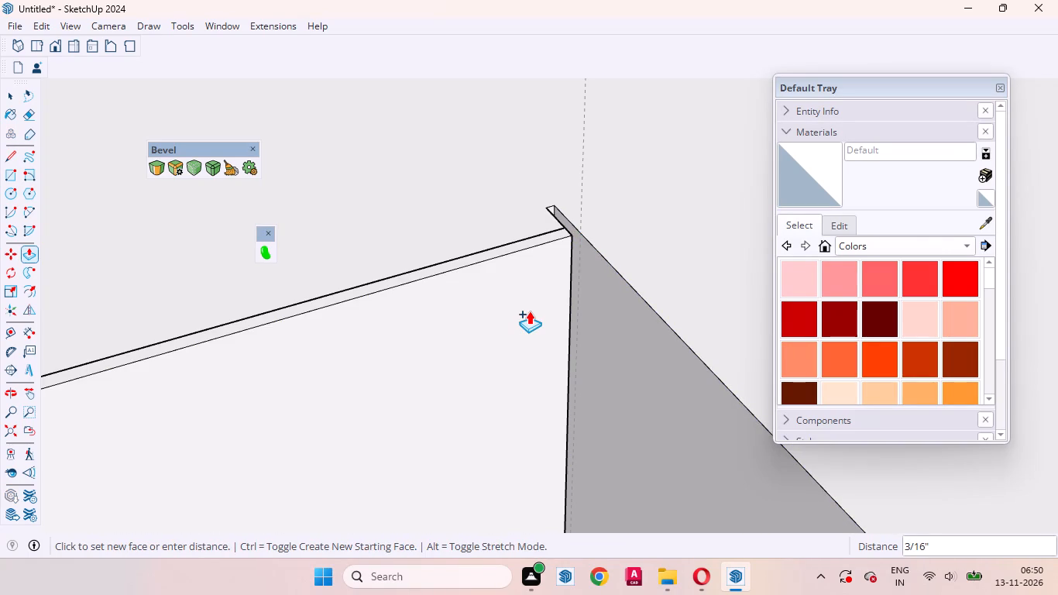
text(18mm)
key(Return)
scroll(617, 215, down, 11)
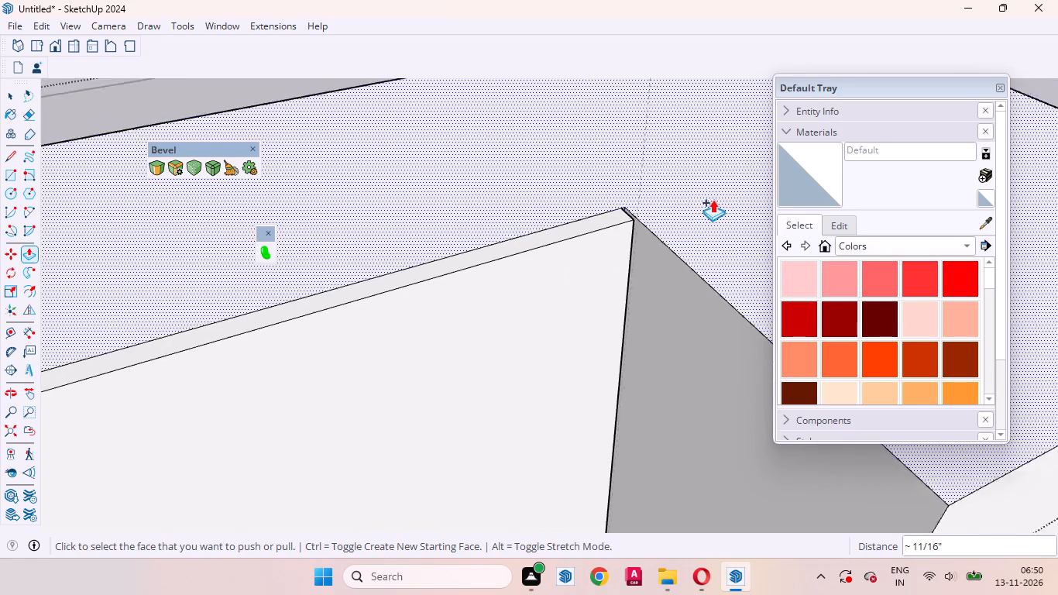
scroll(713, 199, down, 7)
double_click(352, 366)
scroll(672, 201, down, 6)
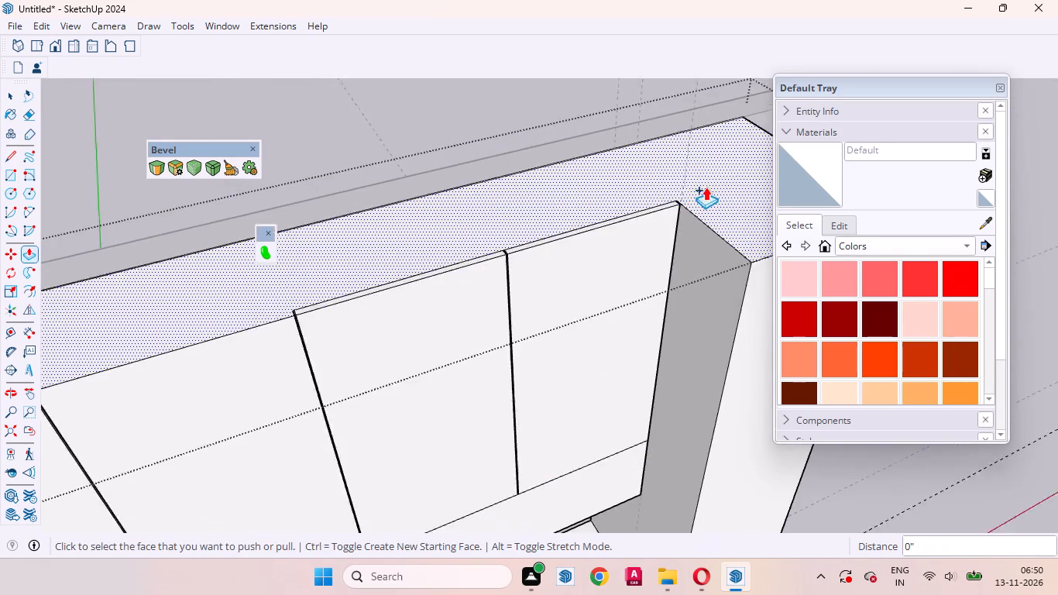
scroll(706, 187, down, 2)
double_click(381, 334)
scroll(610, 181, down, 7)
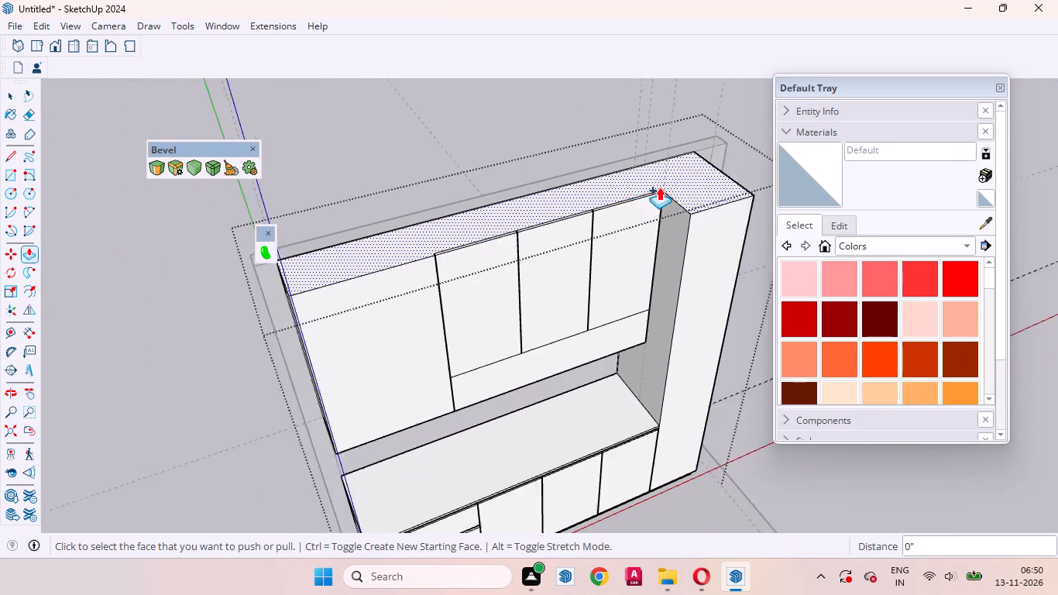
key(space)
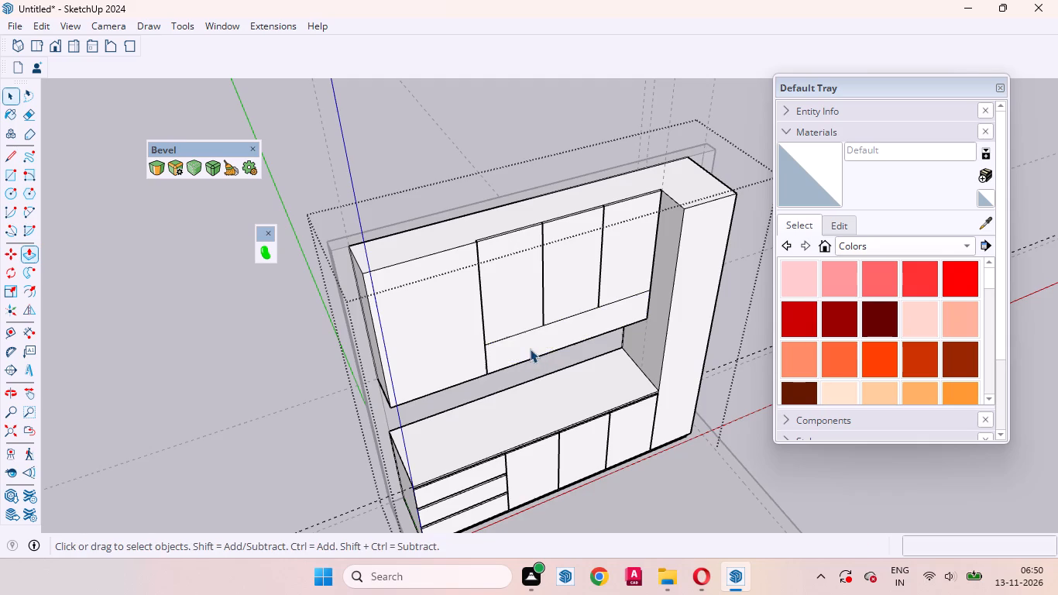
Copy the three horizontal edge segments beneath the narrow wall cabinet panels 3 mm downward.
scroll(552, 335, up, 18)
middle_drag(551, 338, 519, 293)
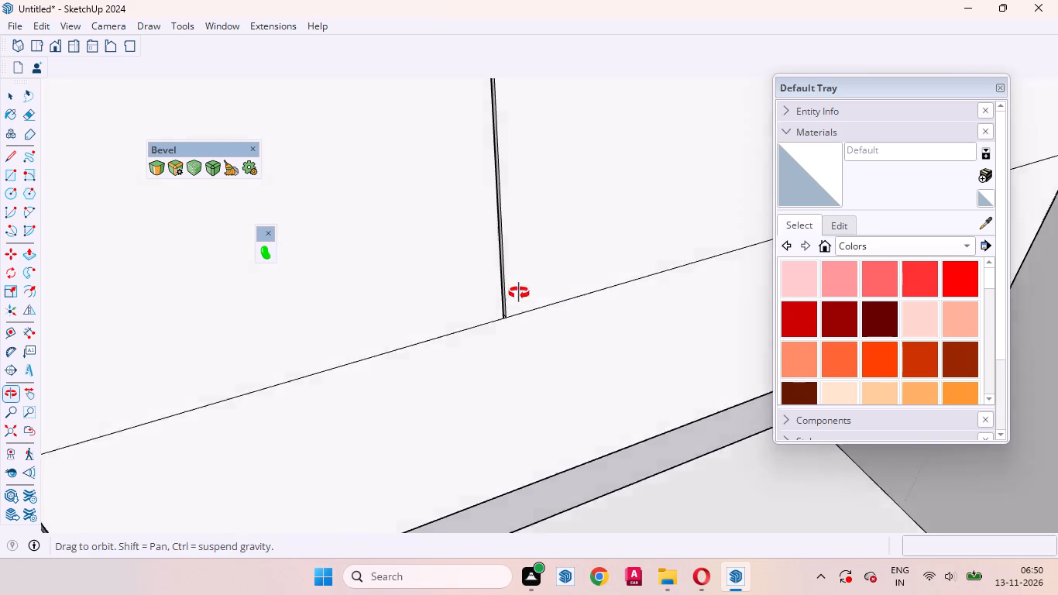
middle_drag(519, 293, 482, 196)
scroll(589, 232, down, 8)
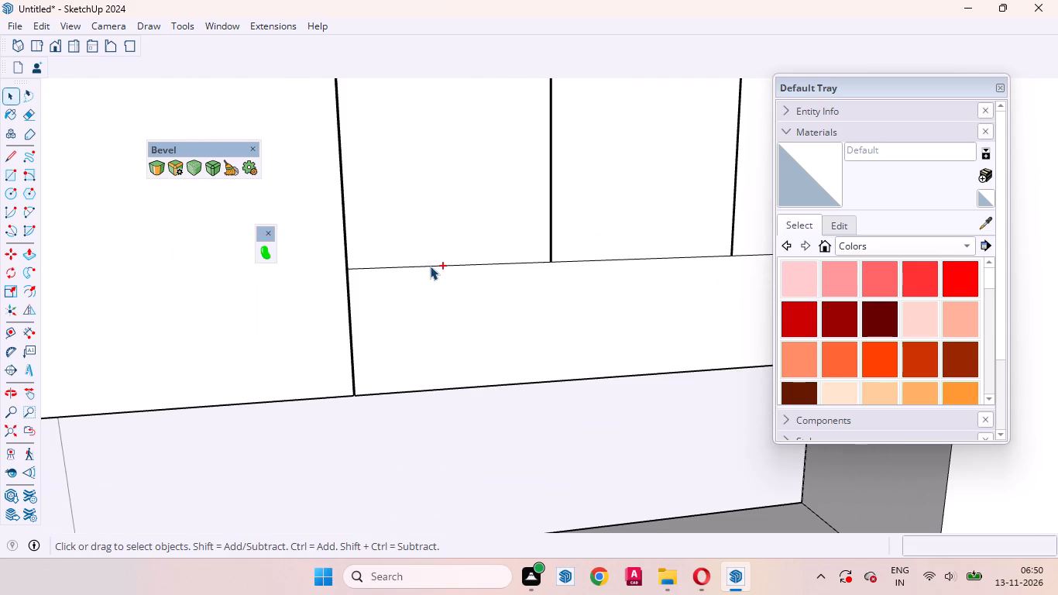
ctrl+click(430, 266)
ctrl+scroll(332, 266, down, 5)
ctrl+click(524, 260)
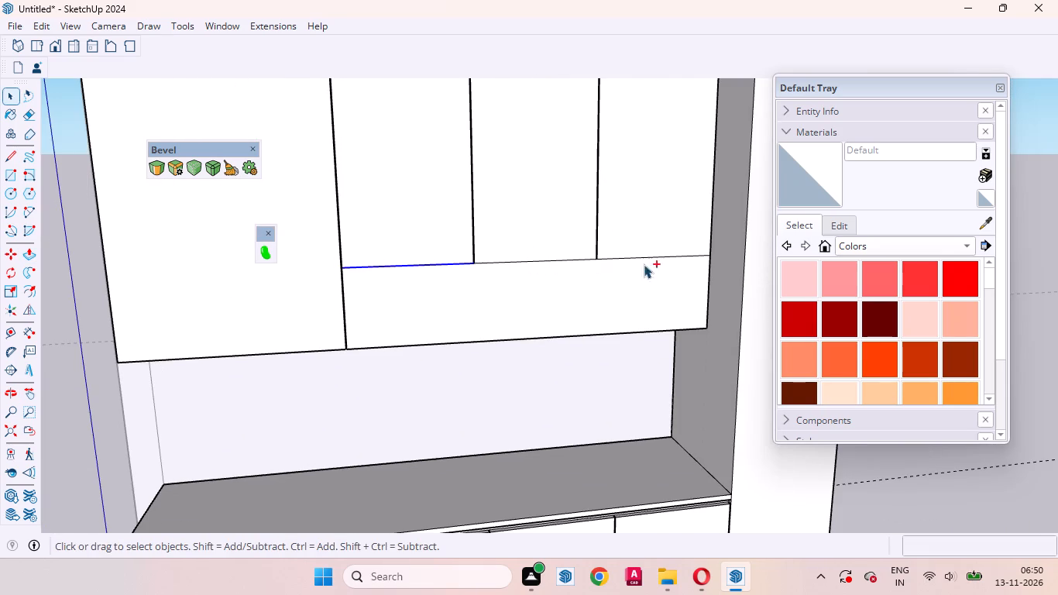
ctrl+click(650, 257)
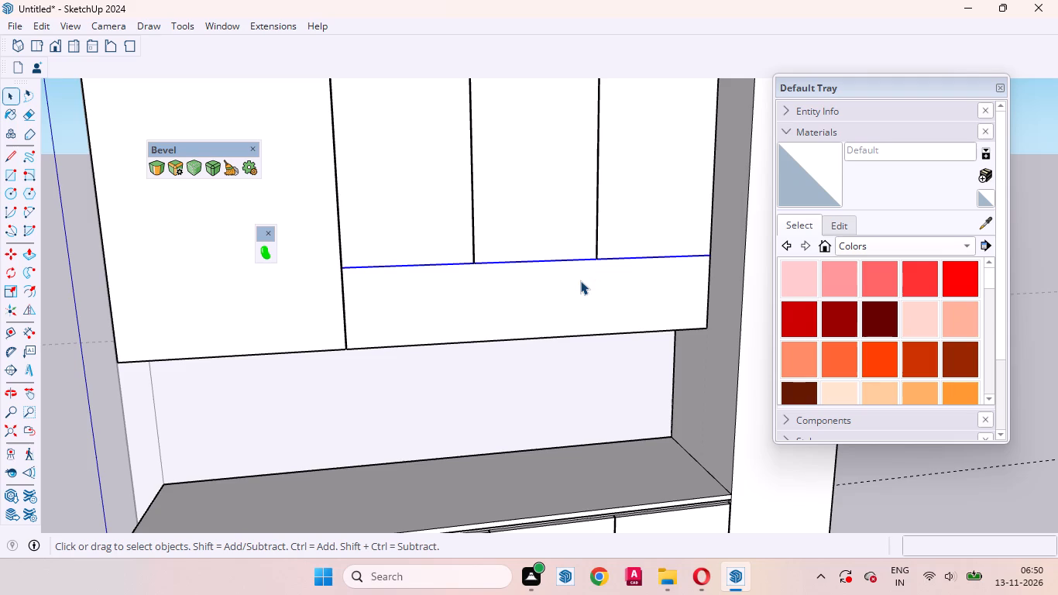
key(m)
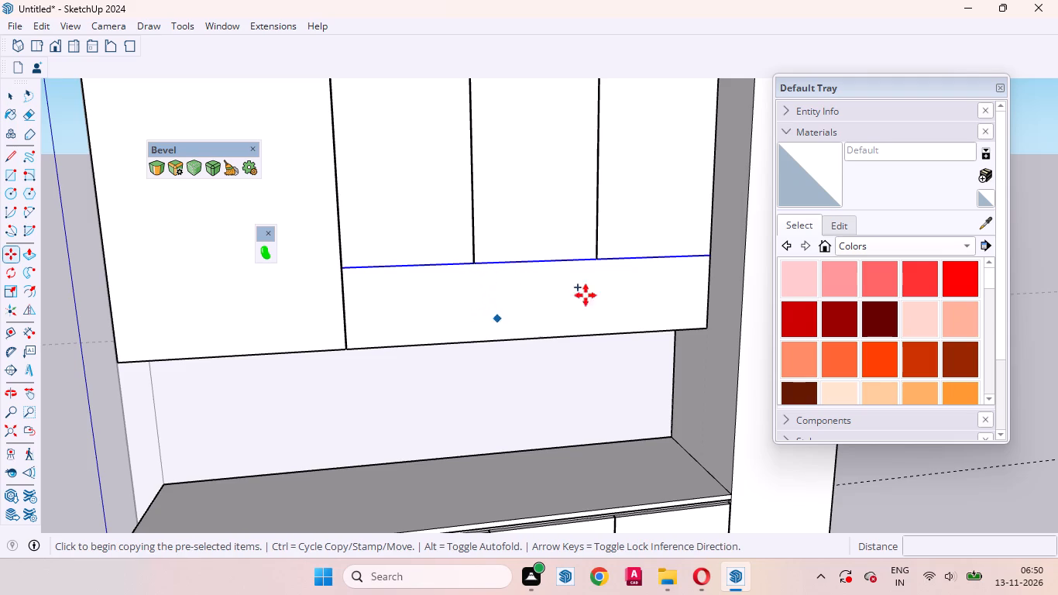
click(512, 111)
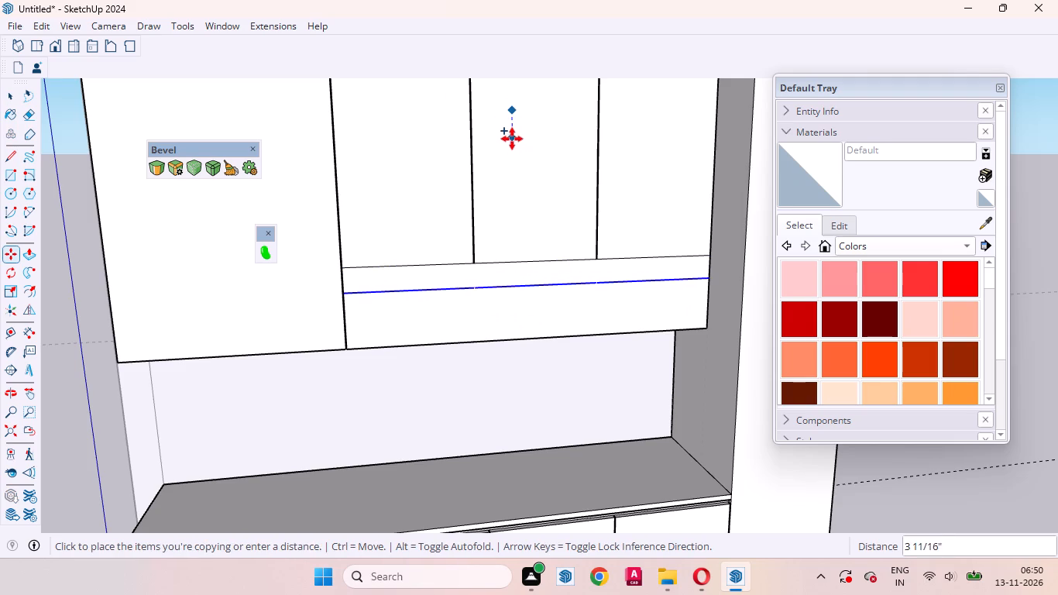
key(3)
text(mm)
key(Return)
key(space)
Draw a short line bridging the copied horizontal edge's gap below the groove between the first and middle narrow panels.
scroll(474, 267, up, 2)
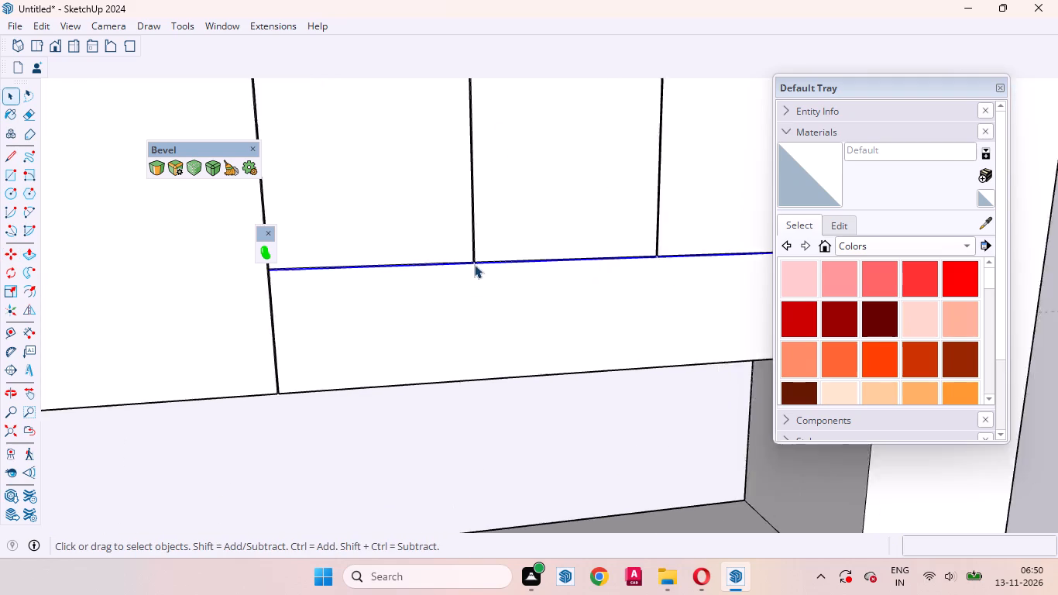
scroll(474, 264, up, 20)
scroll(474, 264, up, 6)
scroll(459, 266, down, 5)
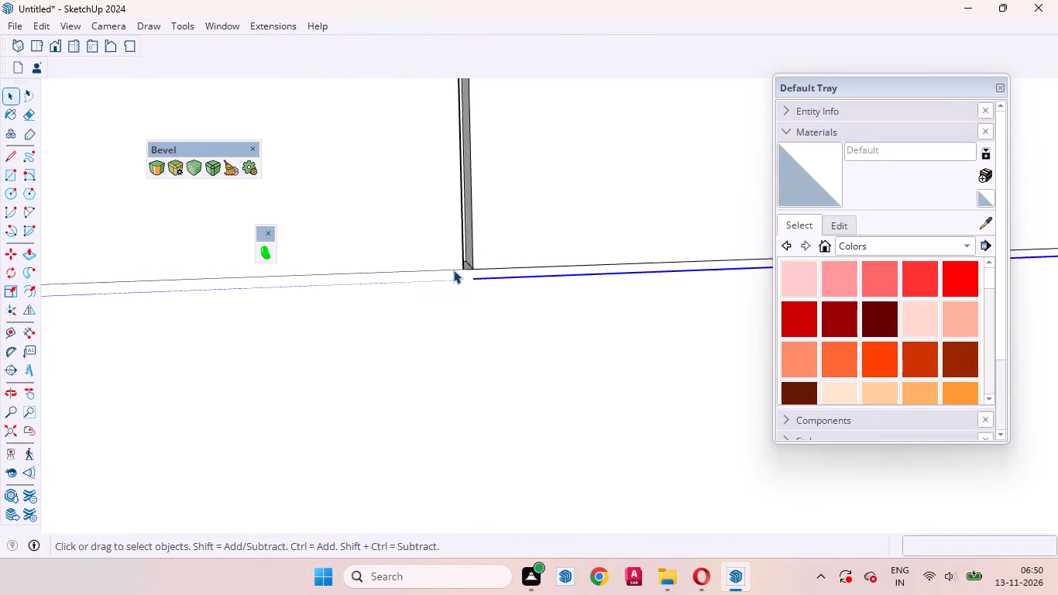
scroll(453, 273, down, 5)
middle_drag(467, 282, 415, 283)
scroll(448, 279, up, 4)
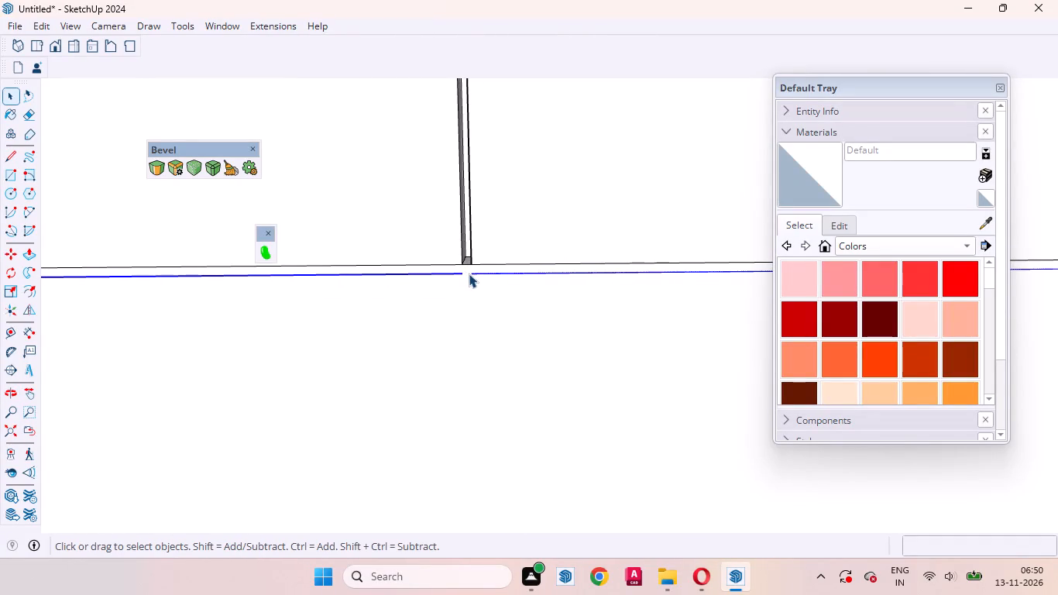
key(l)
scroll(469, 274, up, 4)
click(461, 273)
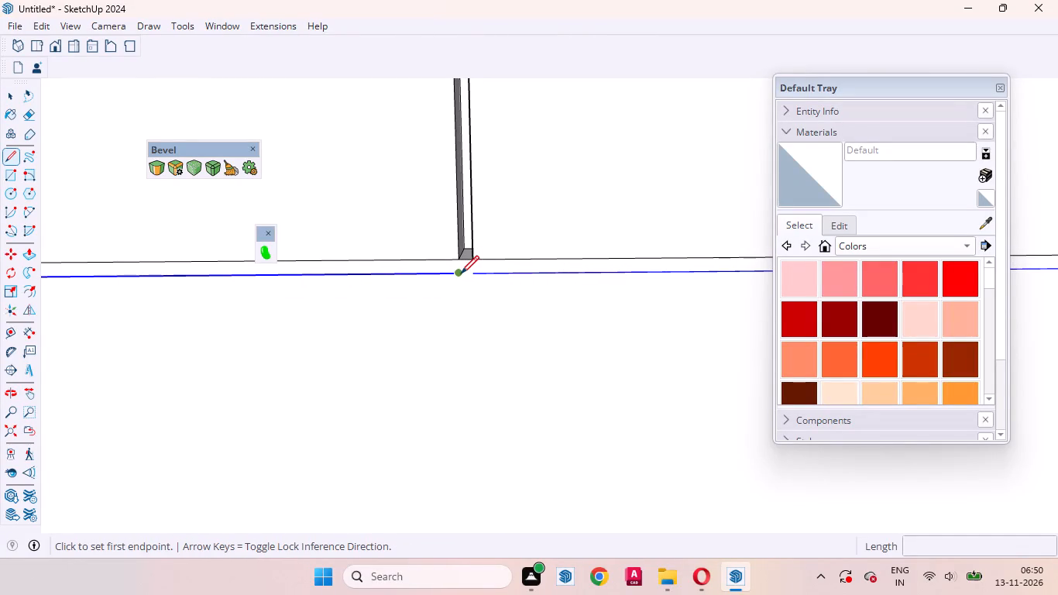
click(475, 273)
key(space)
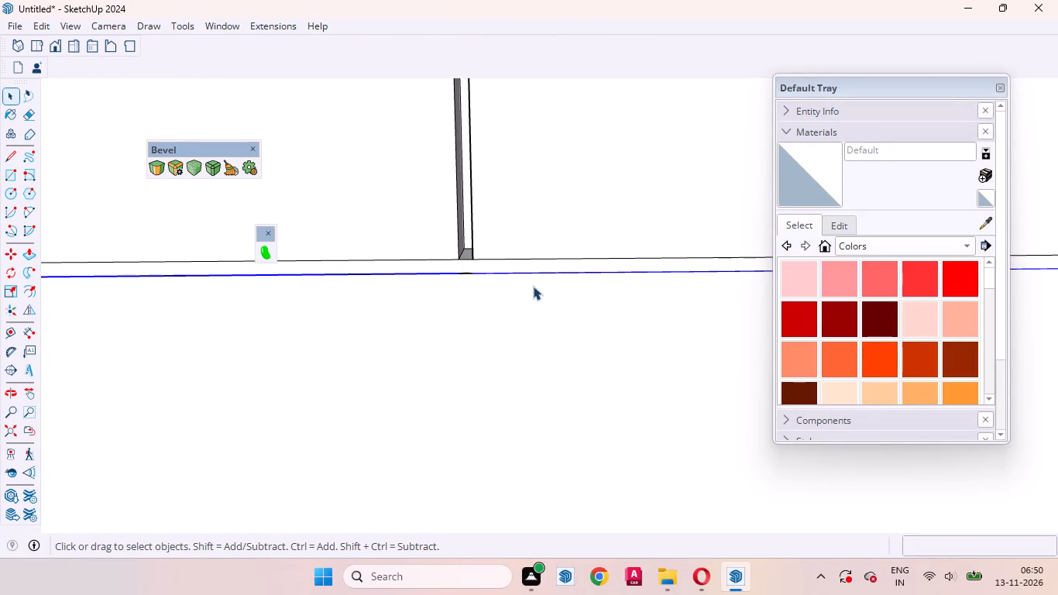
Draw a short line bridging the copied horizontal edge's gap below the groove between the middle and last narrow panels.
scroll(534, 293, down, 14)
scroll(564, 272, up, 1)
scroll(596, 273, down, 9)
scroll(357, 281, down, 6)
scroll(647, 287, up, 20)
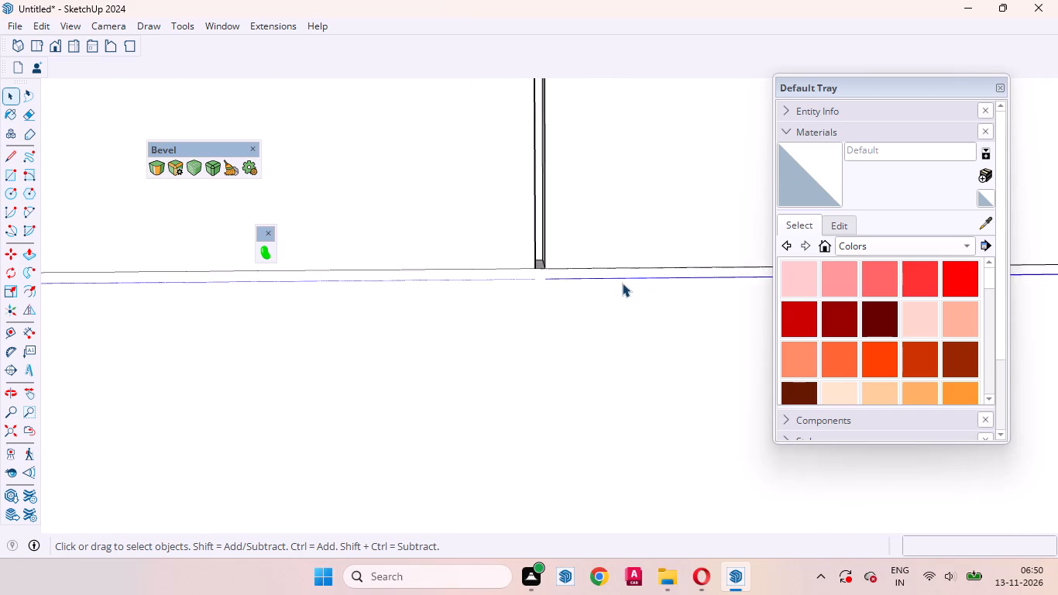
scroll(622, 283, up, 5)
scroll(623, 287, down, 5)
scroll(624, 304, up, 1)
scroll(624, 304, down, 3)
scroll(595, 322, up, 1)
scroll(594, 322, down, 2)
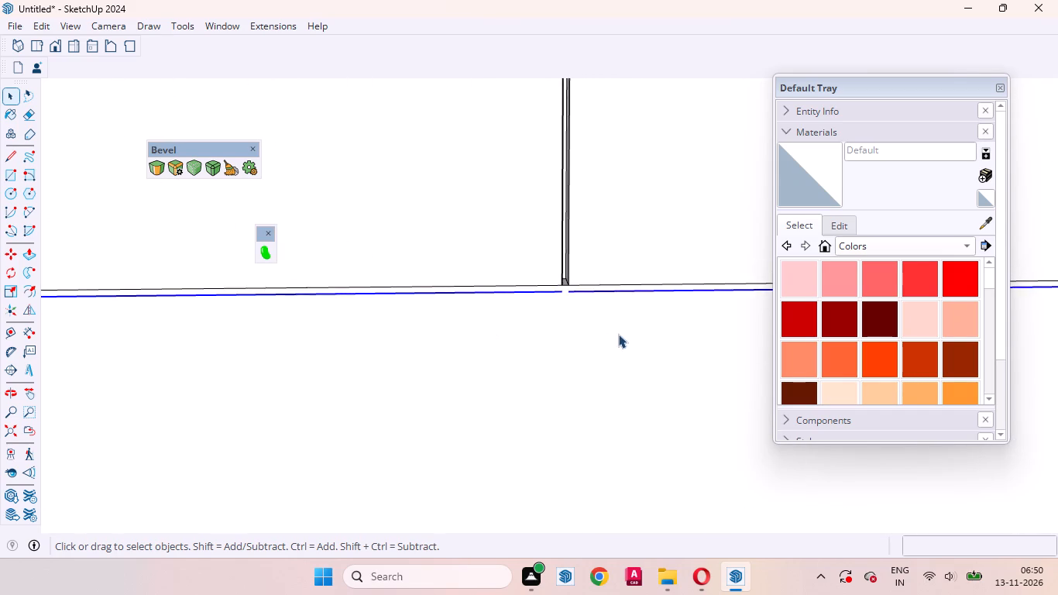
middle_drag(613, 334, 595, 333)
key(l)
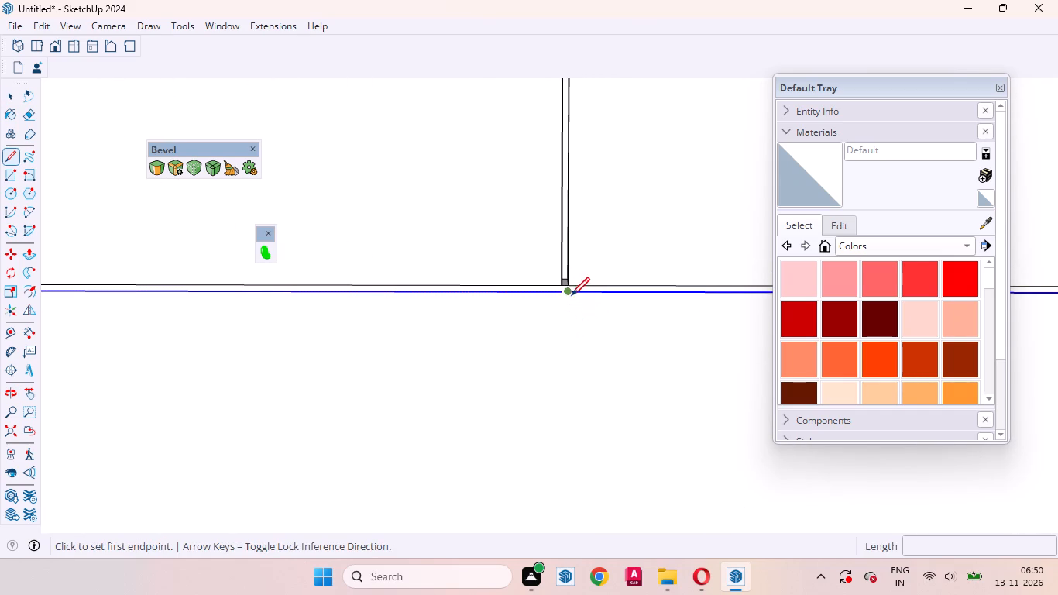
click(561, 293)
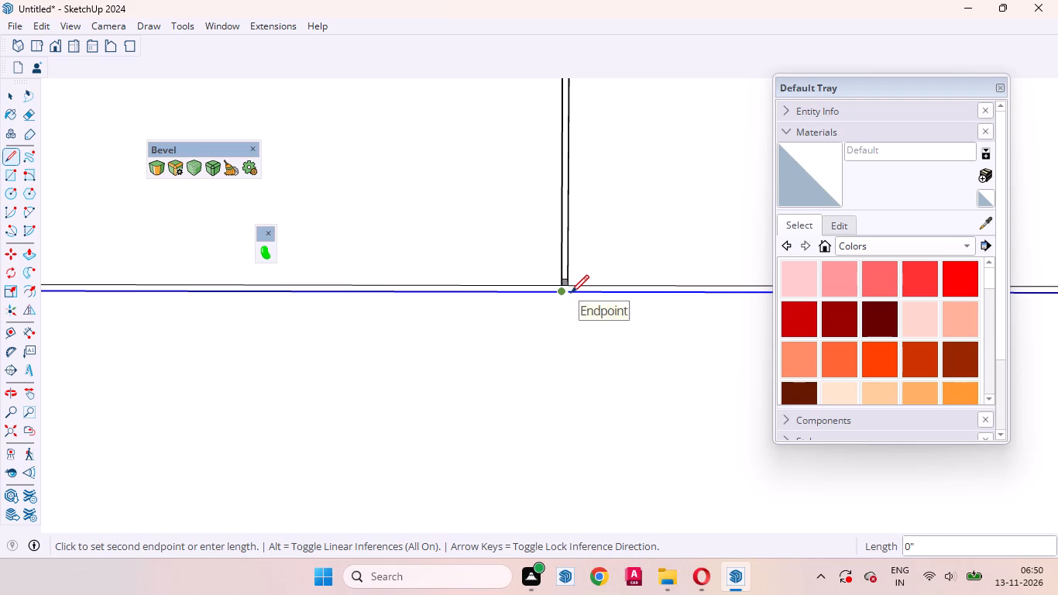
click(573, 294)
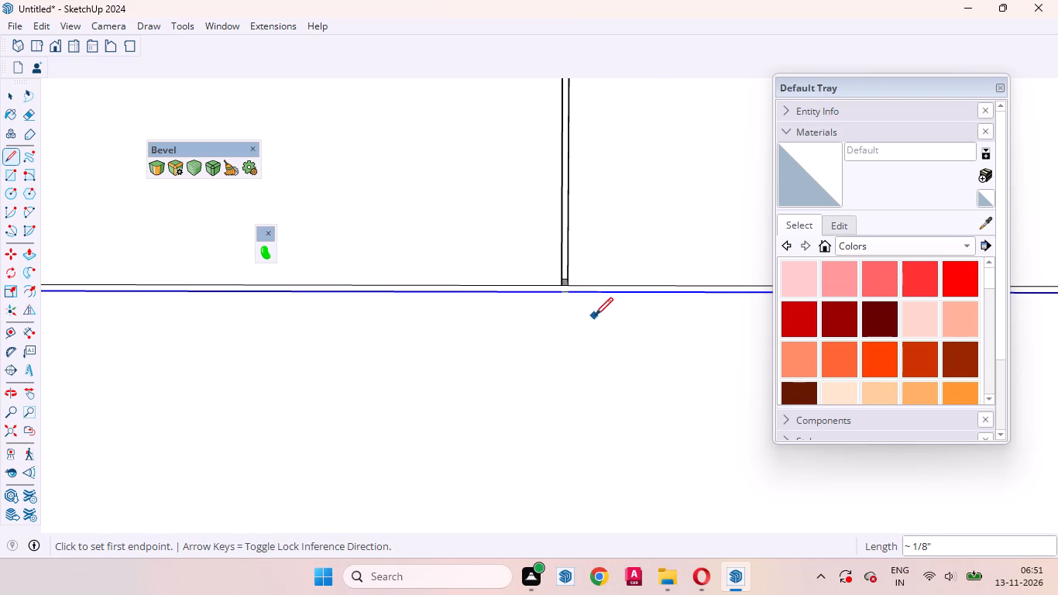
key(space)
Push/Pull the thin horizontal strip beneath the three narrow wall cabinet panels 18 mm inward.
scroll(593, 287, up, 10)
click(568, 291)
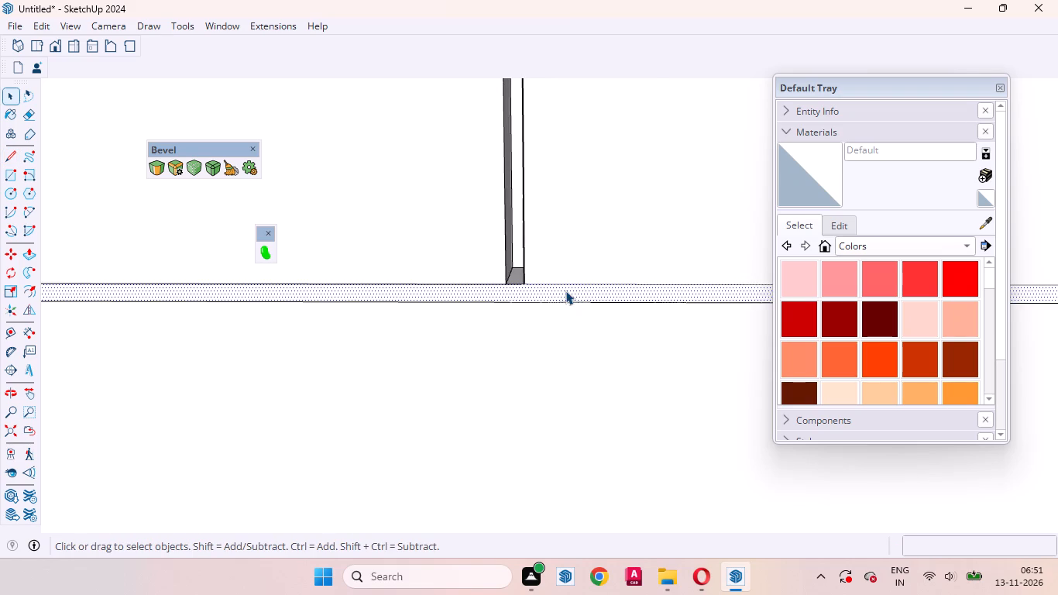
key(p)
click(567, 291)
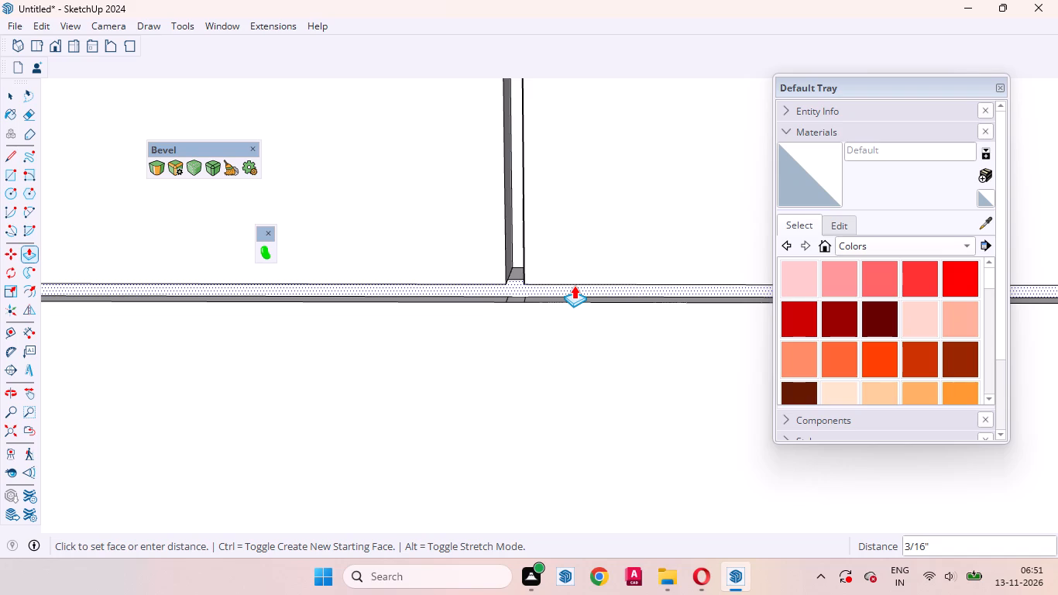
text(13)
key(BackSpace)
text(8mm)
key(Return)
key(space)
Examine the horizontal groove beneath the narrow panels, including its end beside the tall unit.
scroll(593, 287, down, 2)
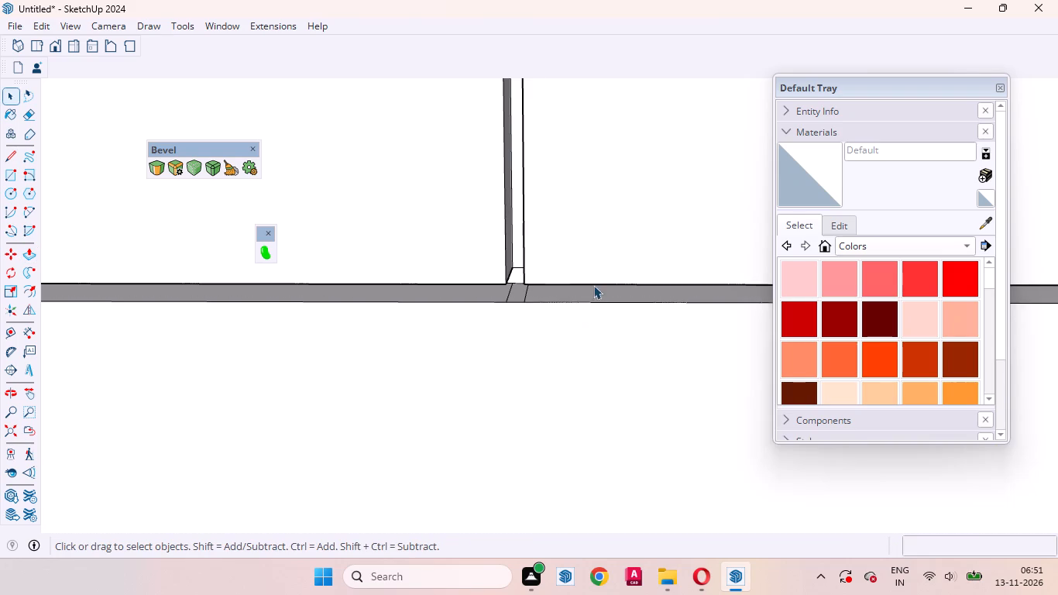
scroll(593, 285, down, 20)
scroll(593, 285, down, 14)
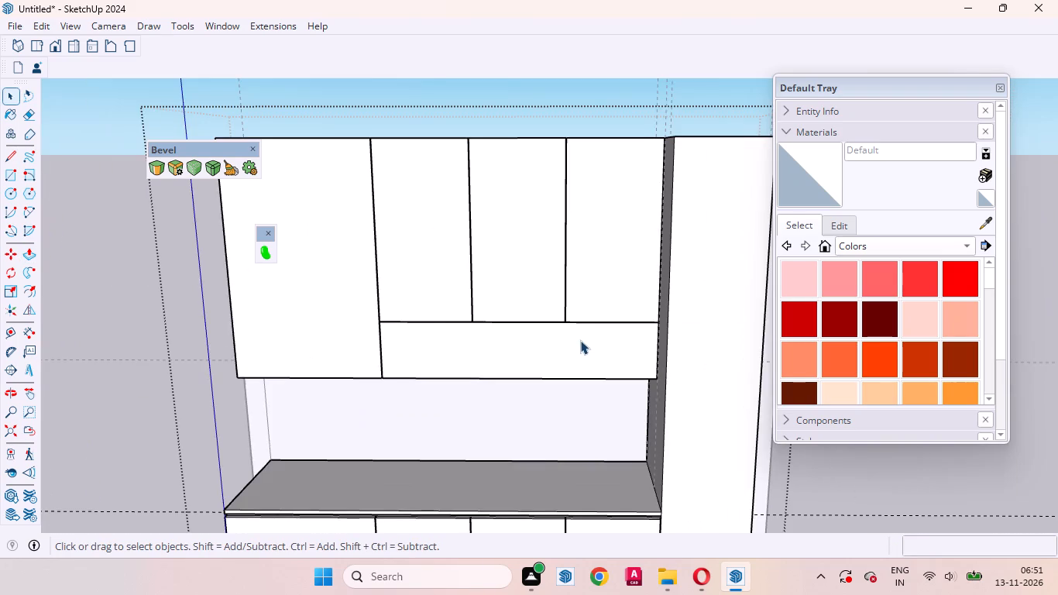
middle_drag(582, 340, 562, 295)
scroll(627, 360, up, 19)
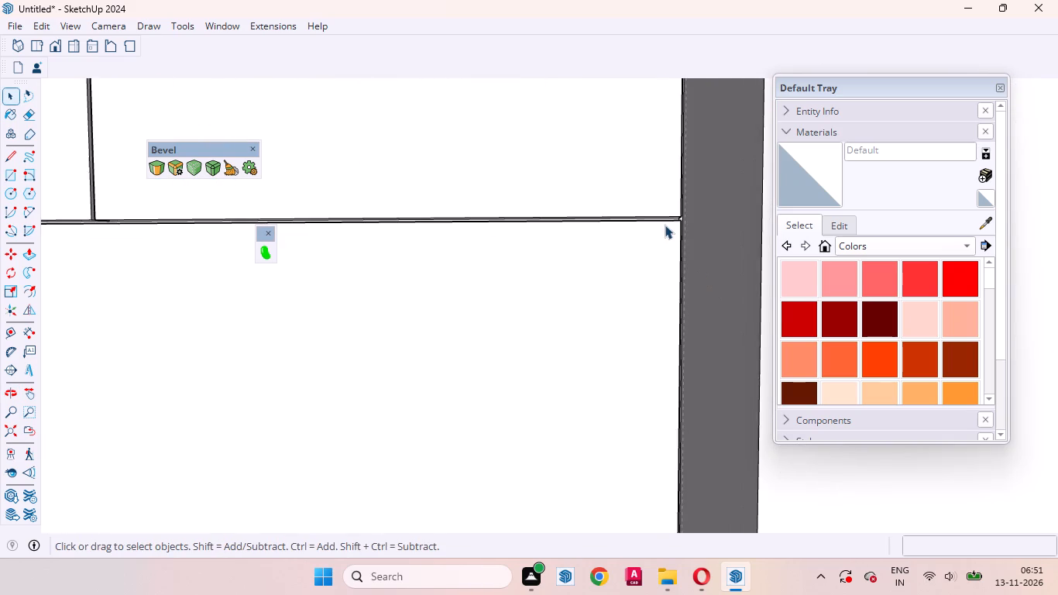
scroll(685, 218, up, 20)
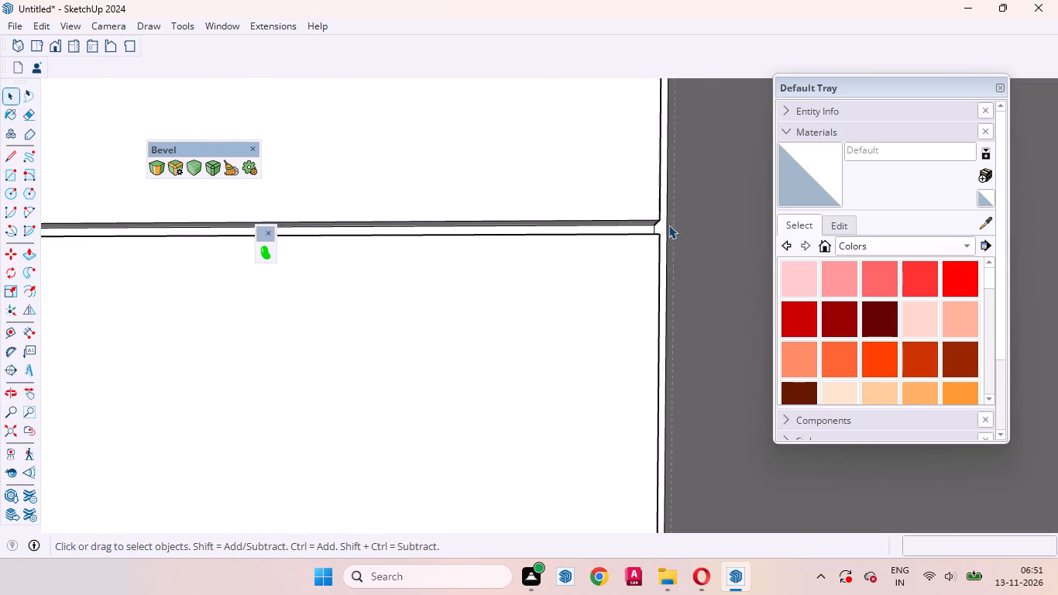
scroll(668, 225, up, 8)
middle_drag(665, 229, 688, 236)
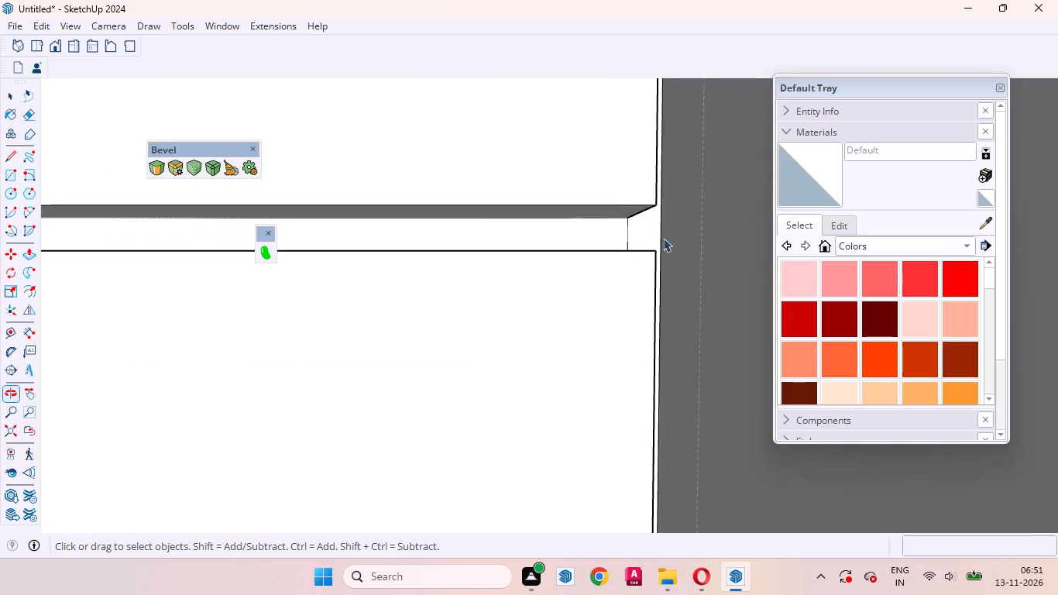
scroll(654, 236, down, 4)
scroll(664, 245, up, 1)
scroll(629, 263, down, 20)
scroll(629, 263, down, 6)
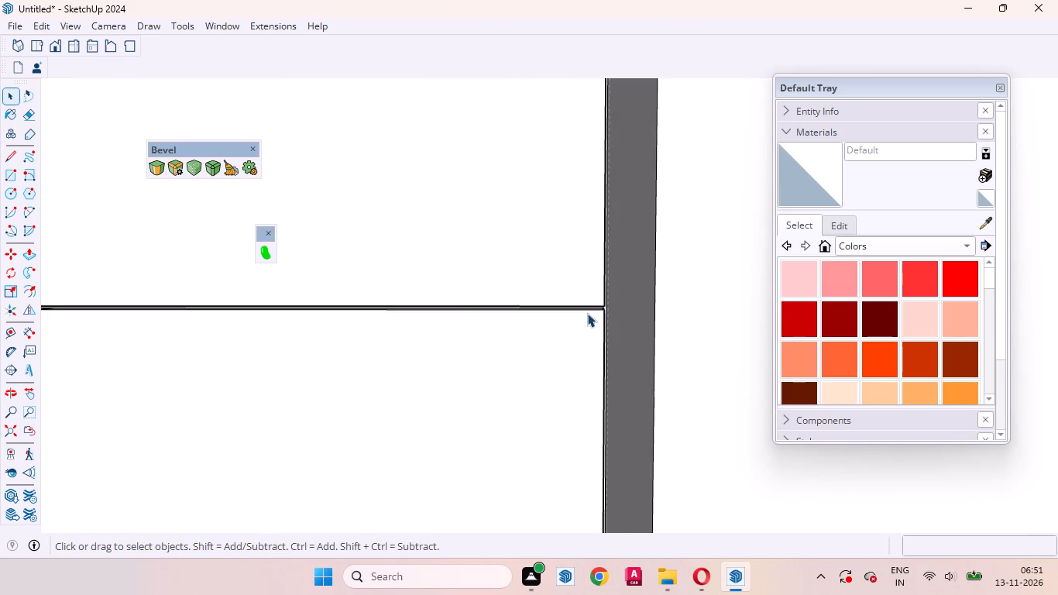
scroll(587, 313, down, 20)
scroll(587, 313, down, 7)
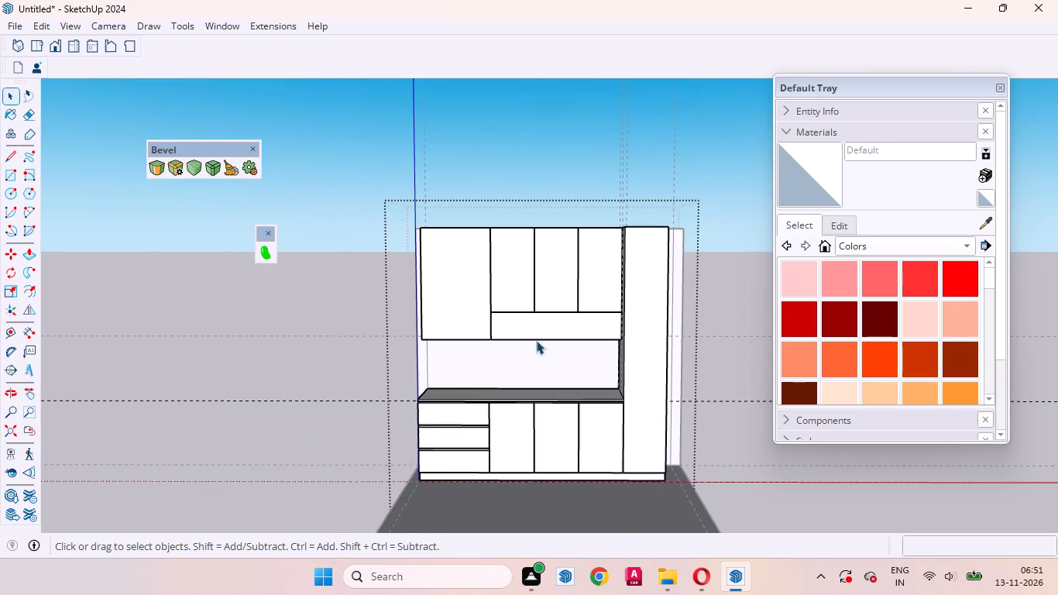
Offset the outline of the wide panel below the three narrow wall cabinet panels 18 mm inward.
middle_drag(496, 334, 574, 322)
scroll(567, 330, up, 8)
click(494, 327)
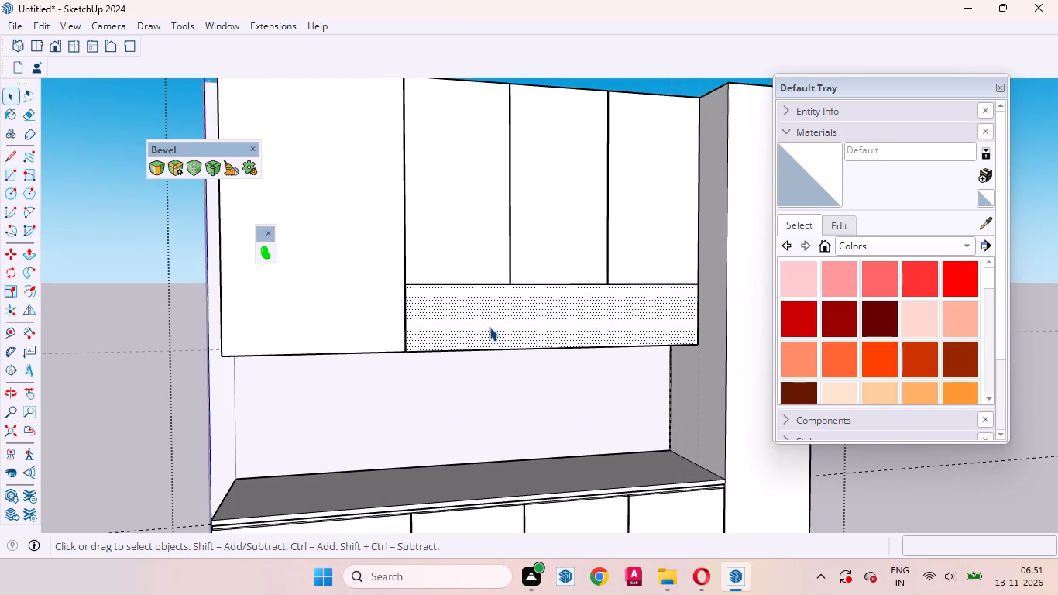
scroll(486, 327, up, 9)
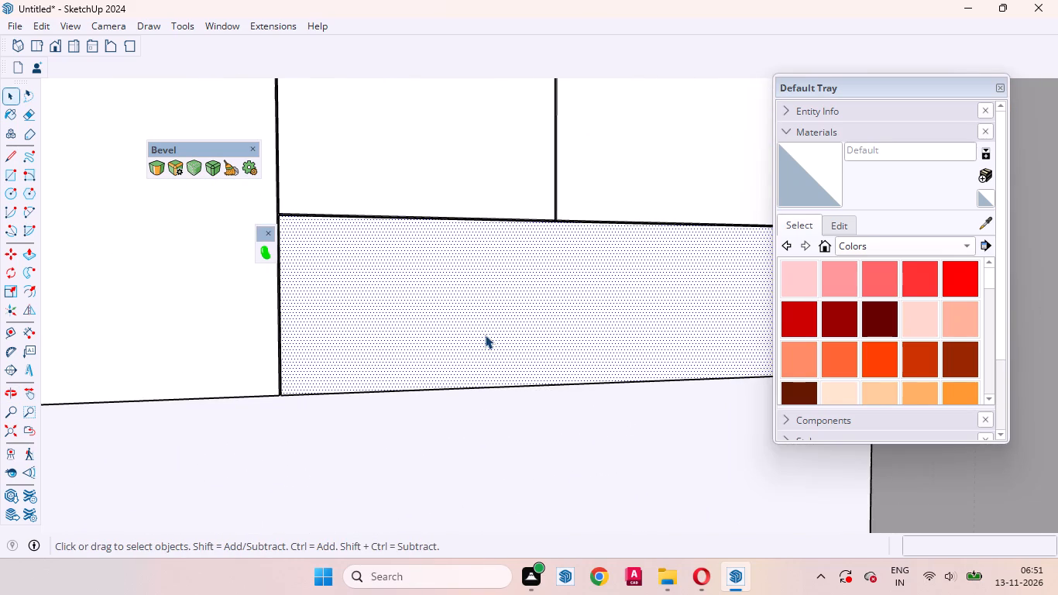
key(f)
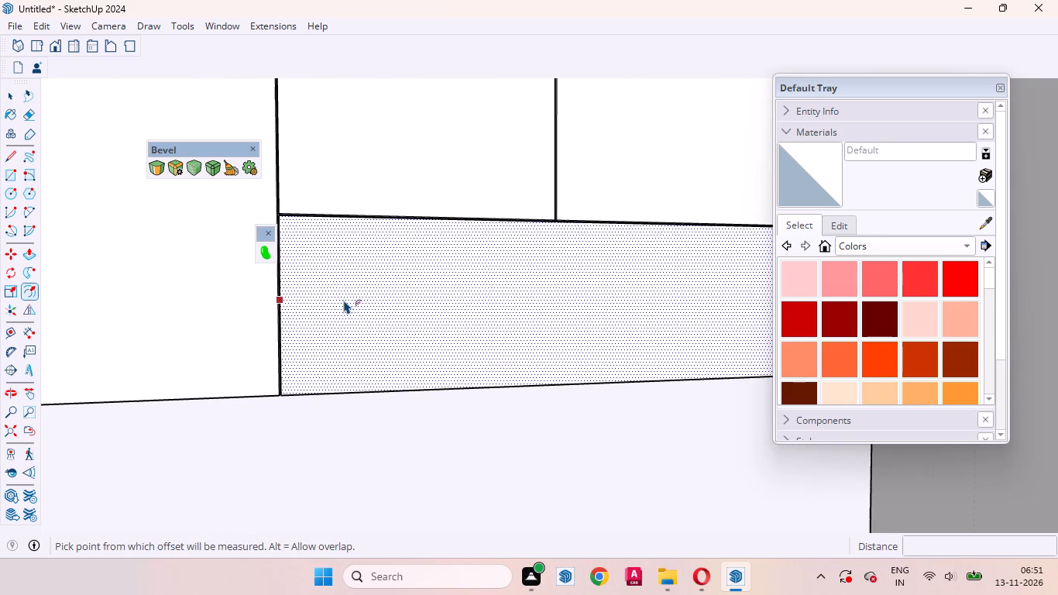
click(344, 300)
text(18)
text(mm)
key(Return)
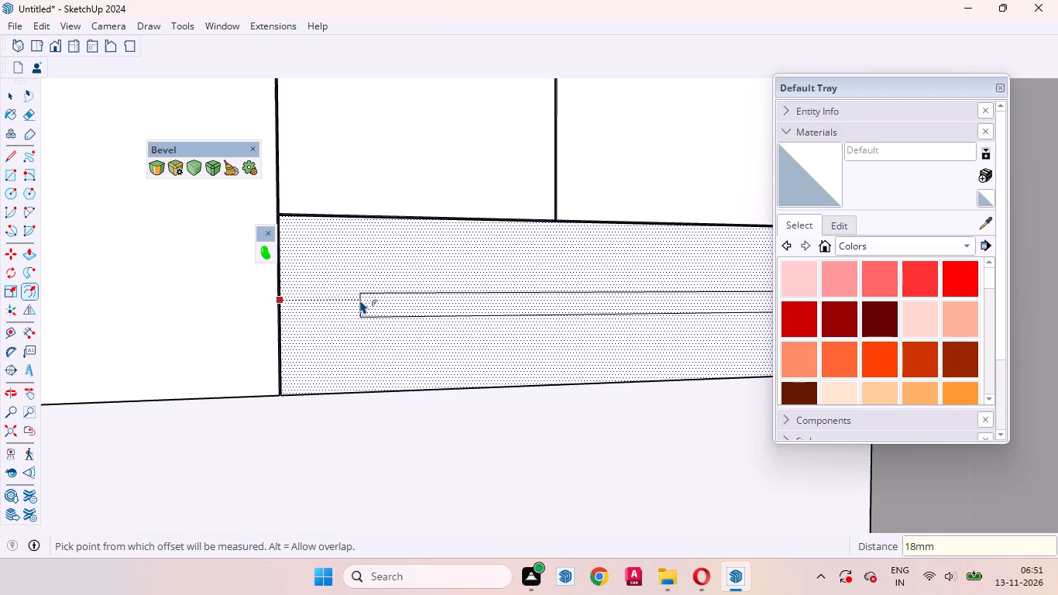
key(space)
Push/Pull the wide lower panel's inner face 12 inches inward to hollow out an open niche.
click(437, 315)
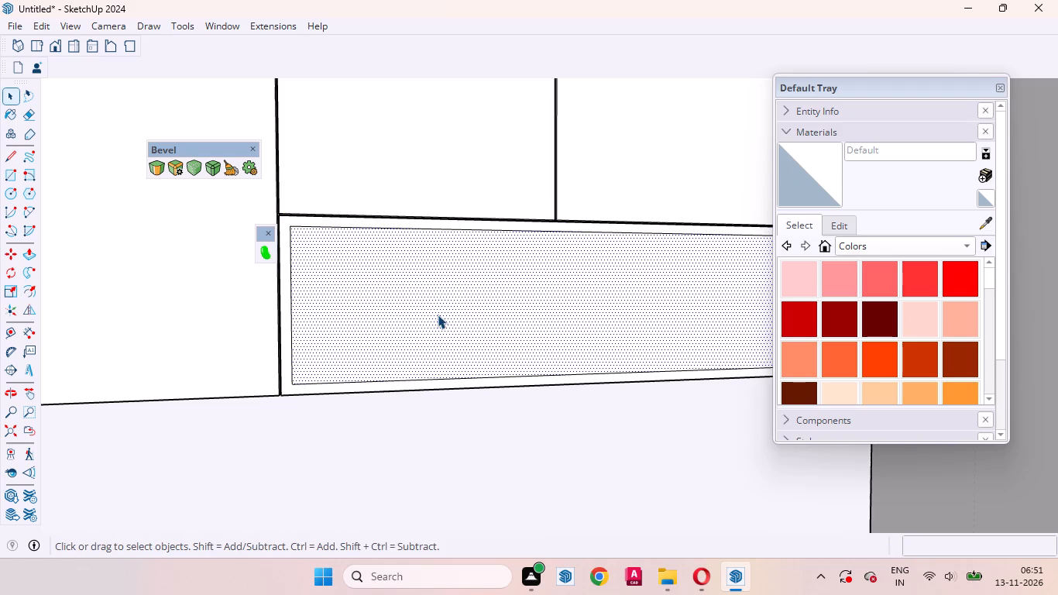
key(p)
click(438, 315)
text(12)
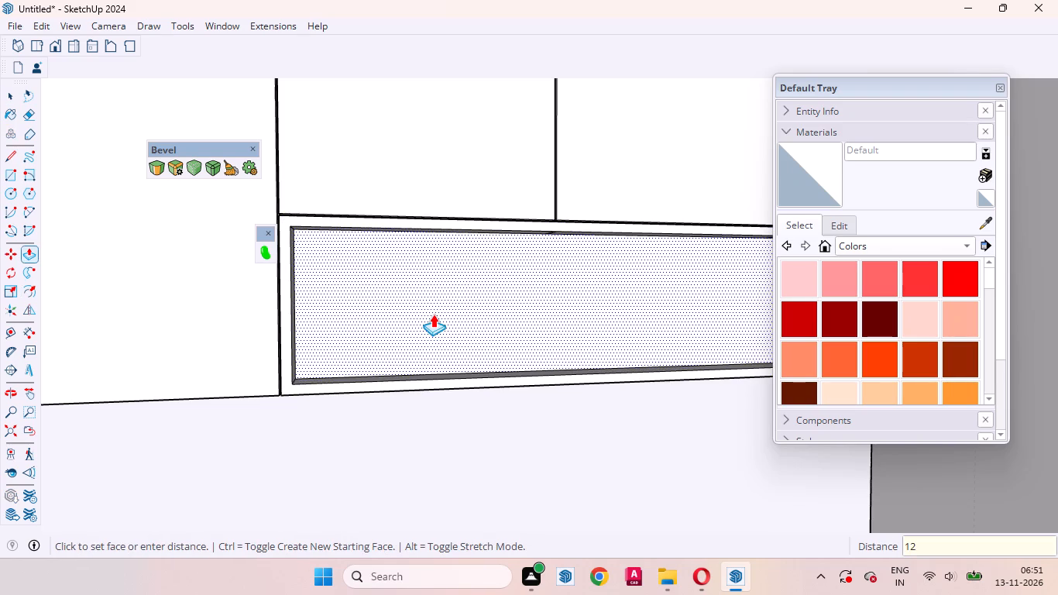
key(Return)
key(space)
Erase the leftover seam lines crossing the underside of the open niche's top.
middle_drag(572, 287, 519, 237)
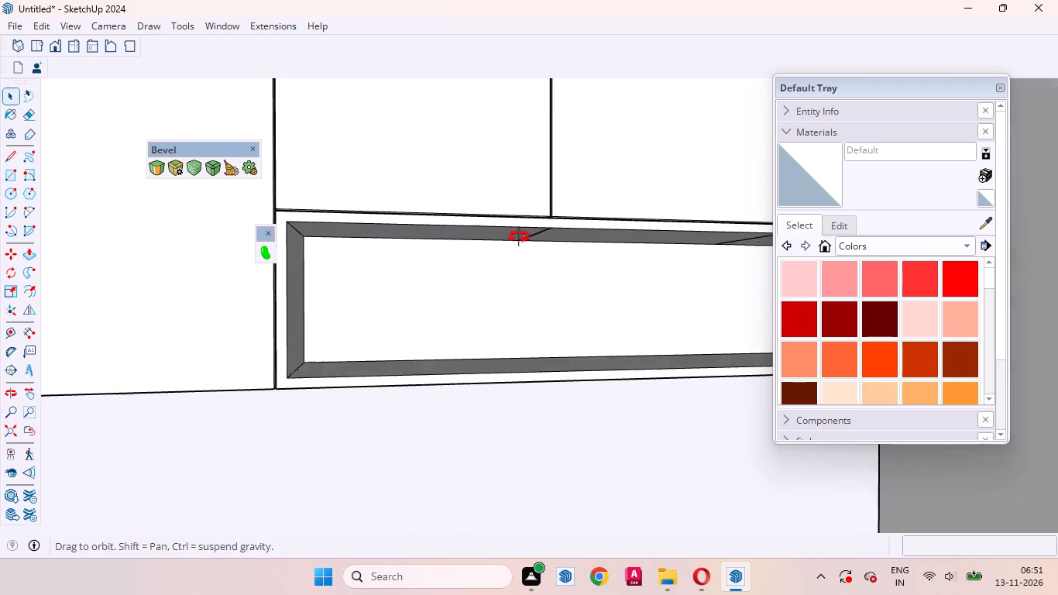
middle_drag(519, 237, 466, 205)
scroll(456, 279, down, 3)
scroll(456, 288, up, 1)
scroll(456, 290, down, 2)
scroll(593, 260, up, 3)
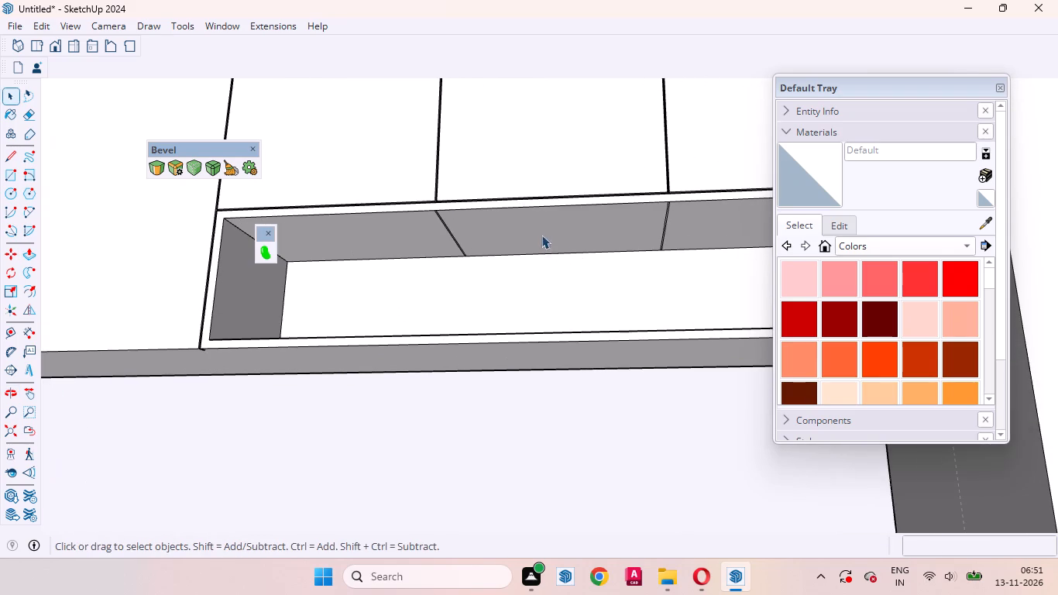
click(541, 234)
click(27, 110)
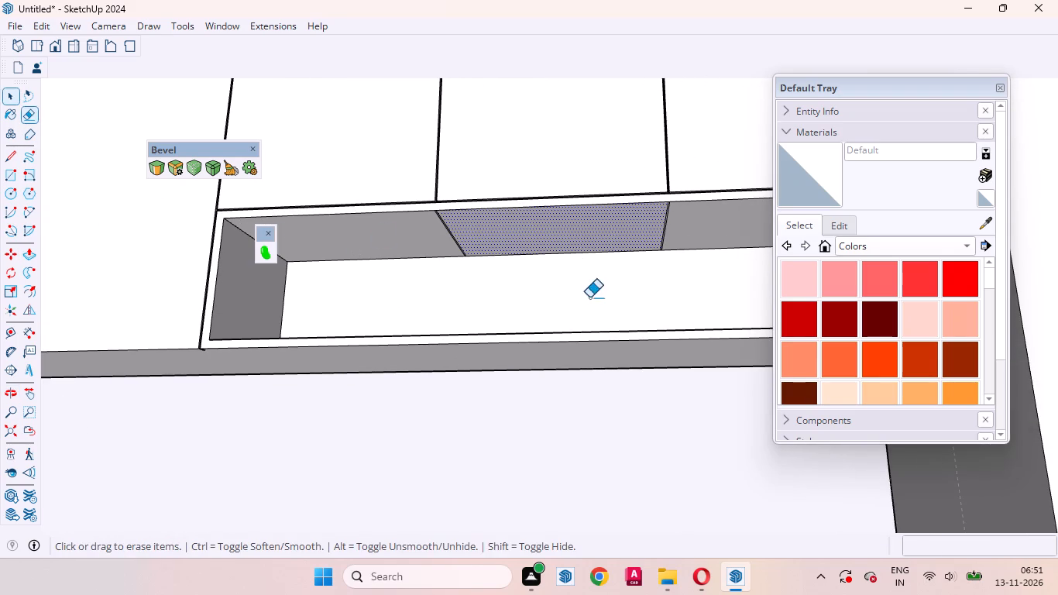
scroll(589, 297, up, 11)
drag(312, 168, 341, 156)
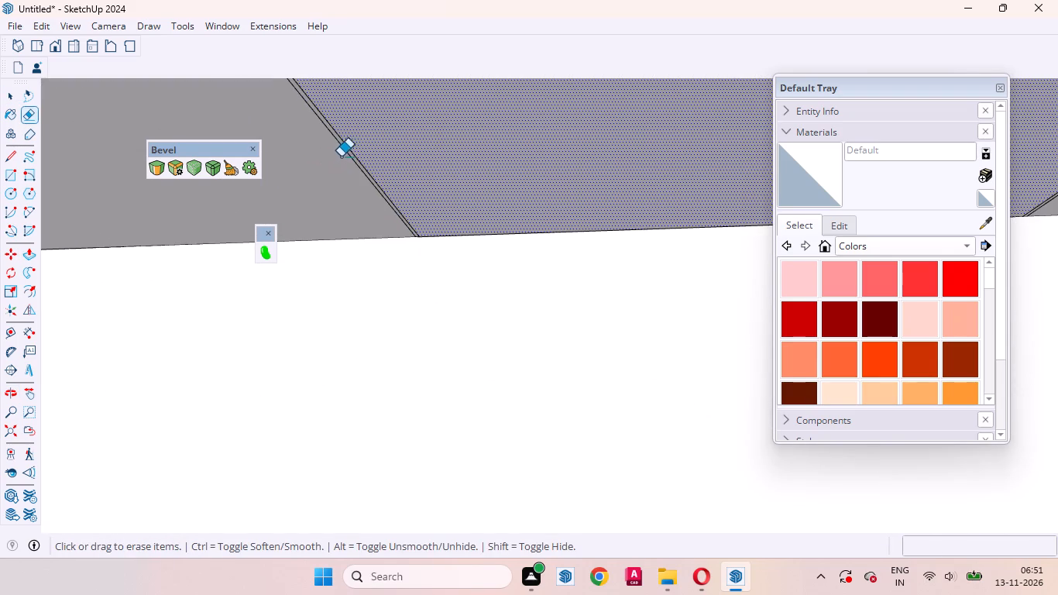
drag(341, 156, 343, 149)
drag(331, 152, 382, 150)
scroll(421, 238, down, 11)
scroll(467, 322, up, 1)
scroll(467, 322, down, 2)
drag(696, 259, 633, 252)
key(space)
Push/Pull the frame face around the open niche 18 mm inward.
middle_drag(599, 236, 723, 388)
scroll(643, 374, down, 9)
scroll(677, 309, up, 9)
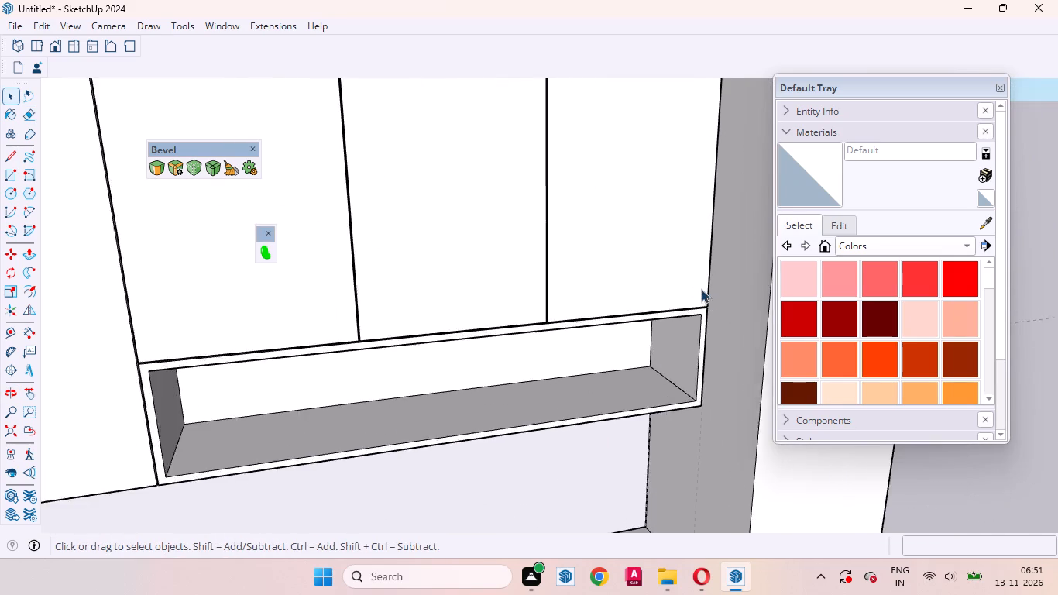
scroll(701, 289, up, 17)
click(706, 325)
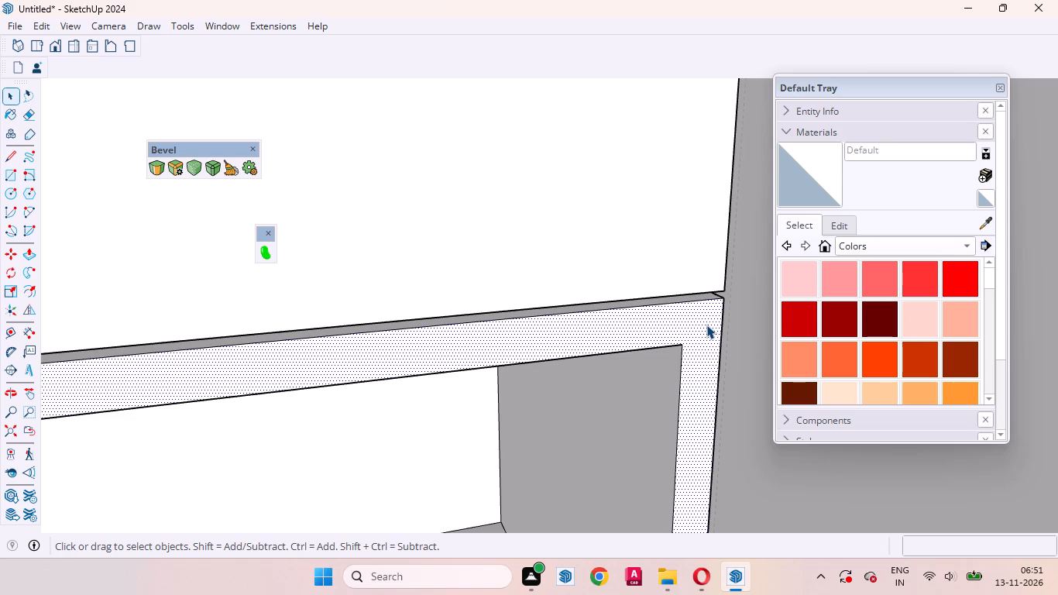
key(p)
click(706, 325)
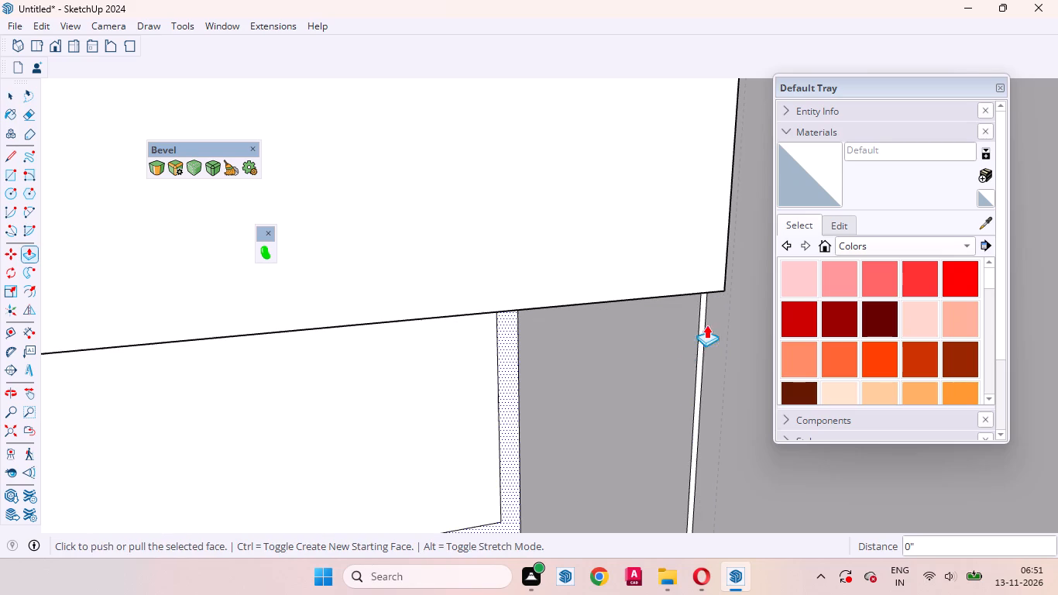
scroll(669, 321, down, 5)
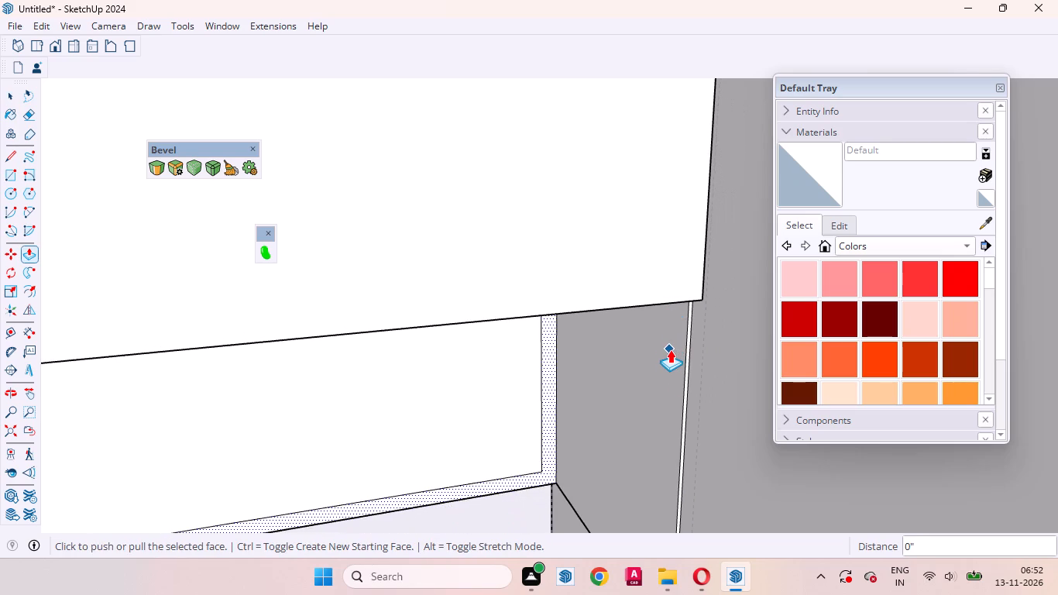
key(ctrl+z)
click(695, 340)
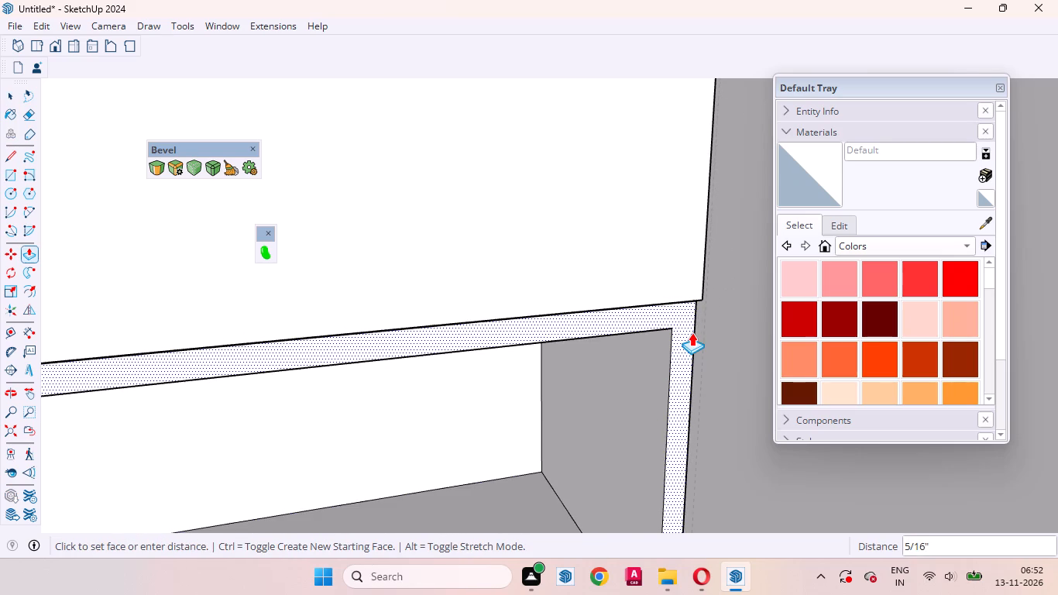
text(18mm)
key(Return)
key(space)
Examine how the niche's recessed frame meets the grooves beside the large wall cabinet panel.
scroll(692, 258, down, 8)
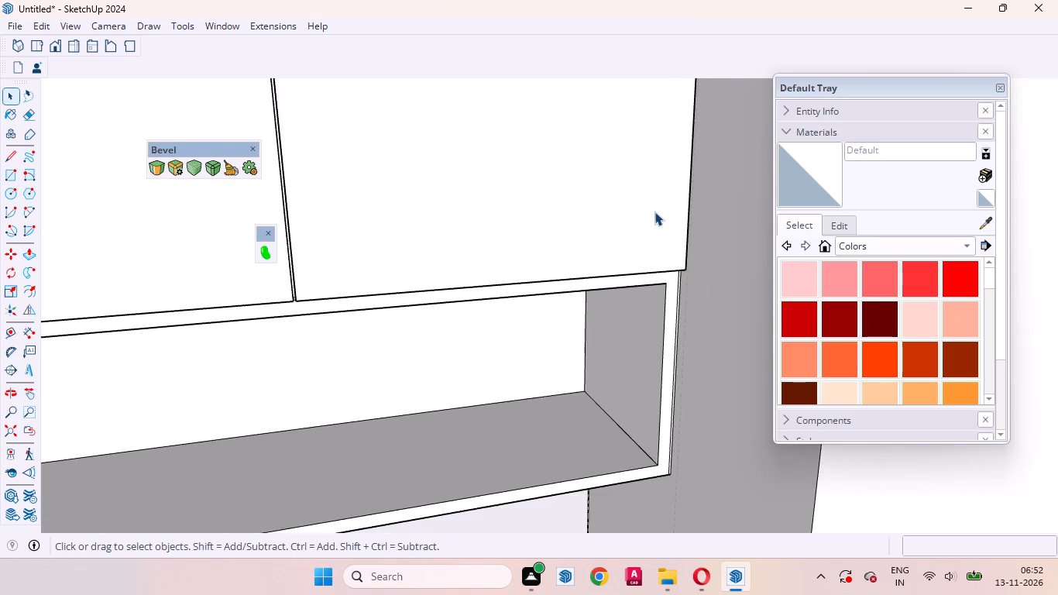
scroll(654, 212, down, 13)
scroll(216, 263, up, 6)
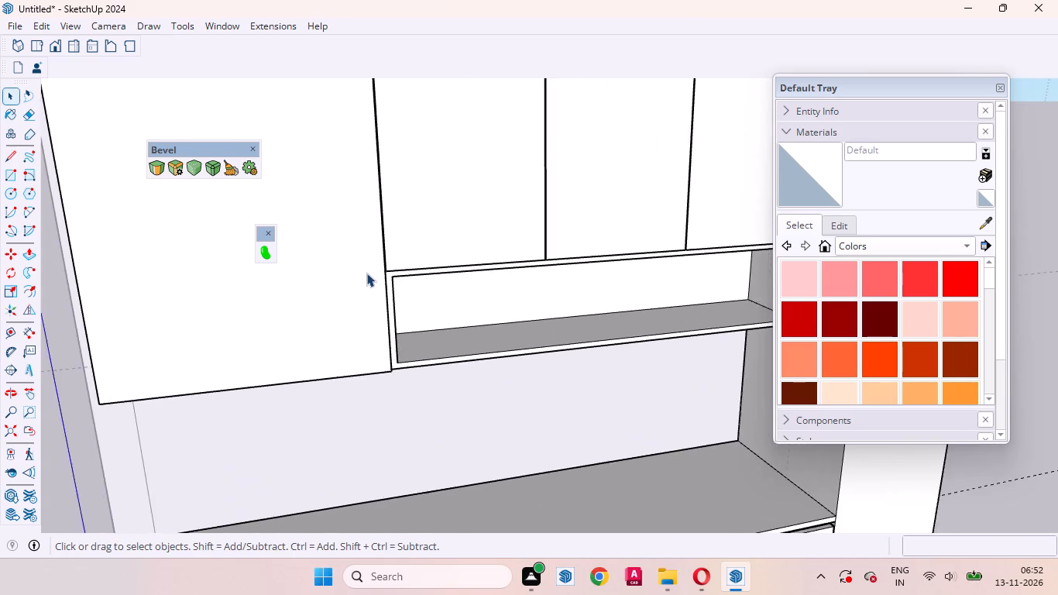
scroll(366, 273, up, 20)
scroll(366, 273, up, 1)
middle_drag(358, 281, 341, 262)
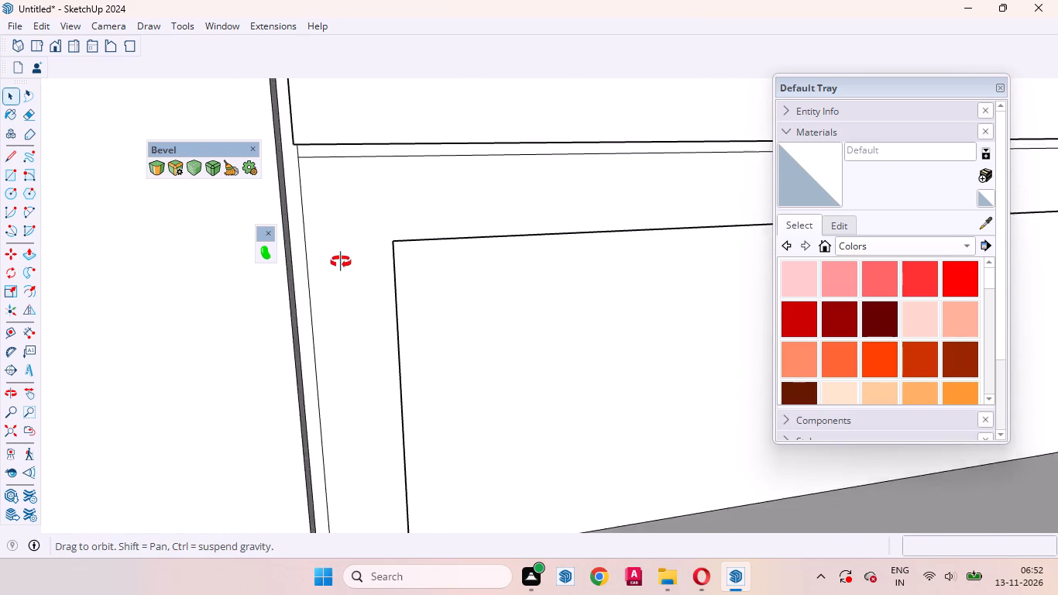
middle_drag(341, 262, 312, 181)
scroll(343, 240, down, 8)
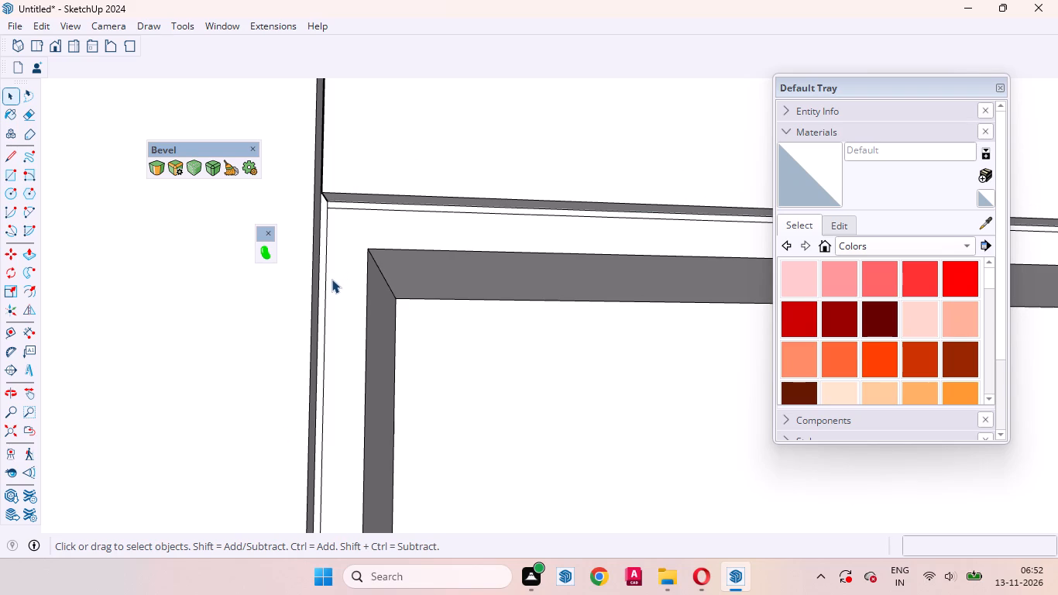
scroll(315, 278, down, 20)
scroll(315, 278, down, 4)
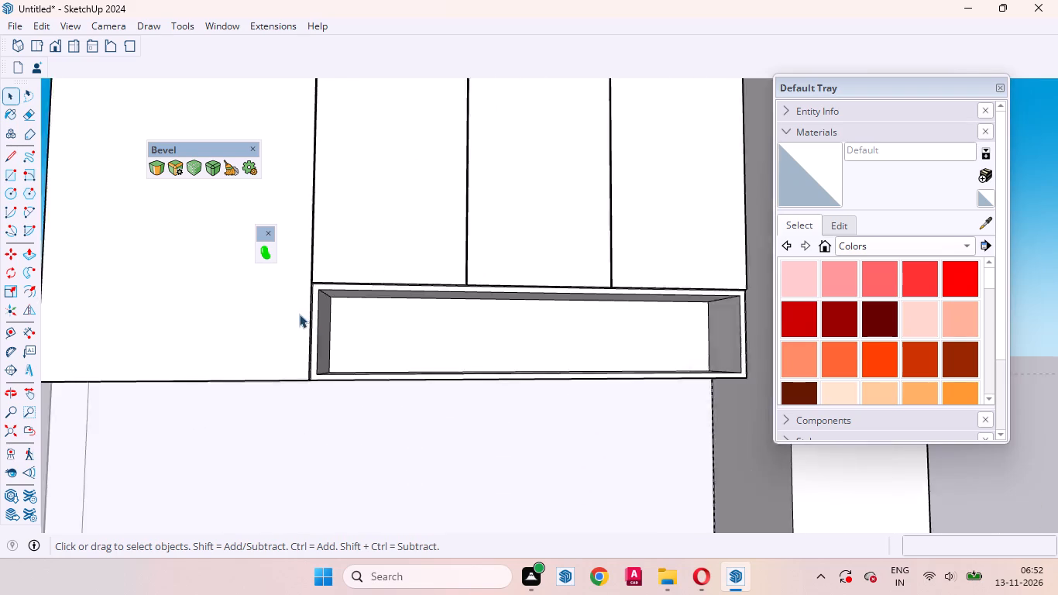
Push/Pull the open niche's frame face slightly outward, flush with the thin edge strip surrounding it.
scroll(700, 297, up, 20)
scroll(700, 297, up, 6)
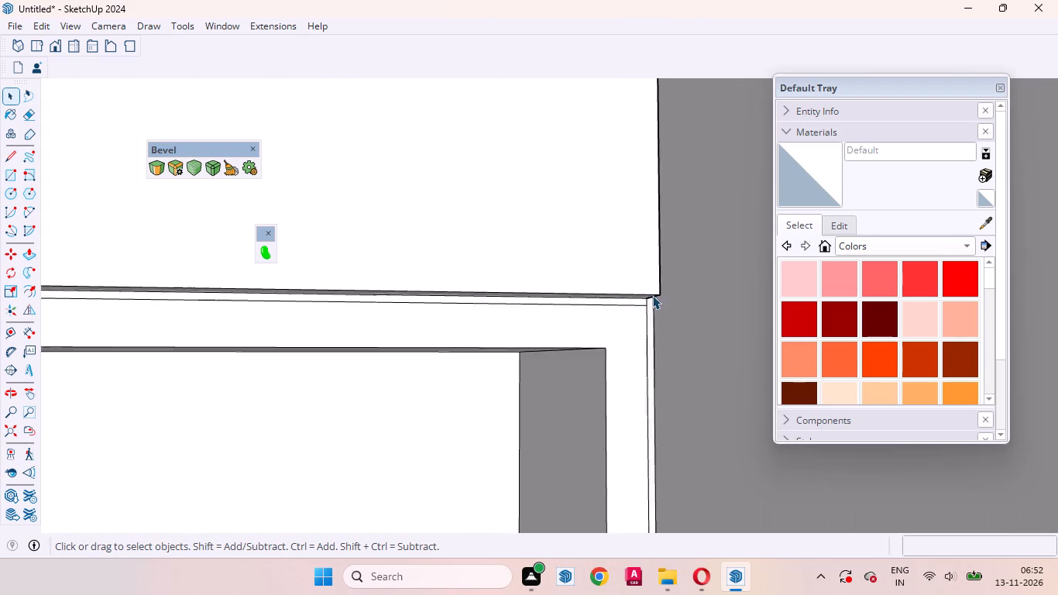
scroll(652, 295, up, 7)
scroll(634, 311, down, 9)
click(622, 327)
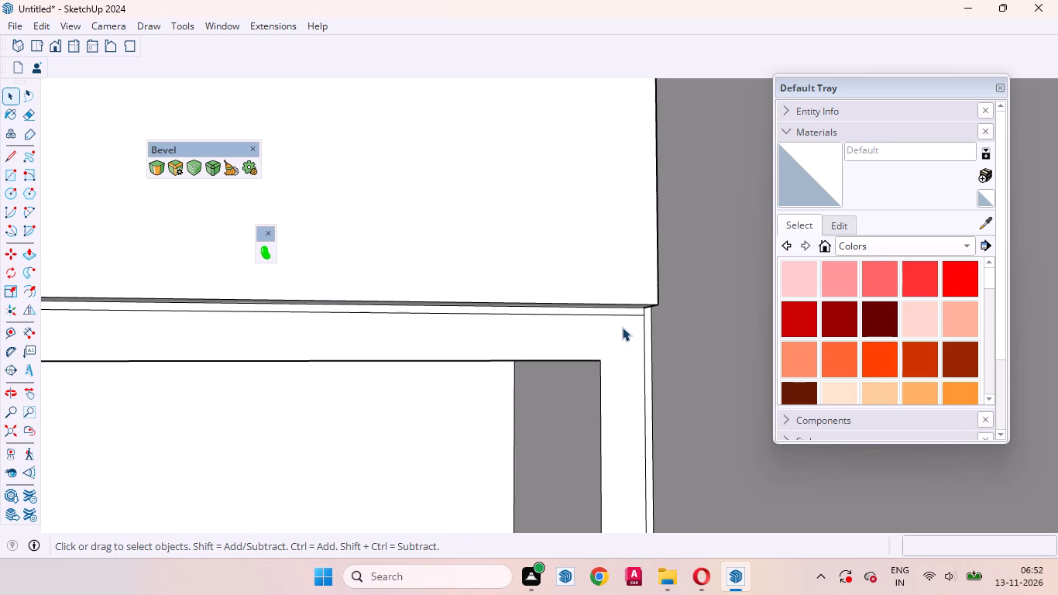
key(p)
middle_drag(630, 304, 653, 259)
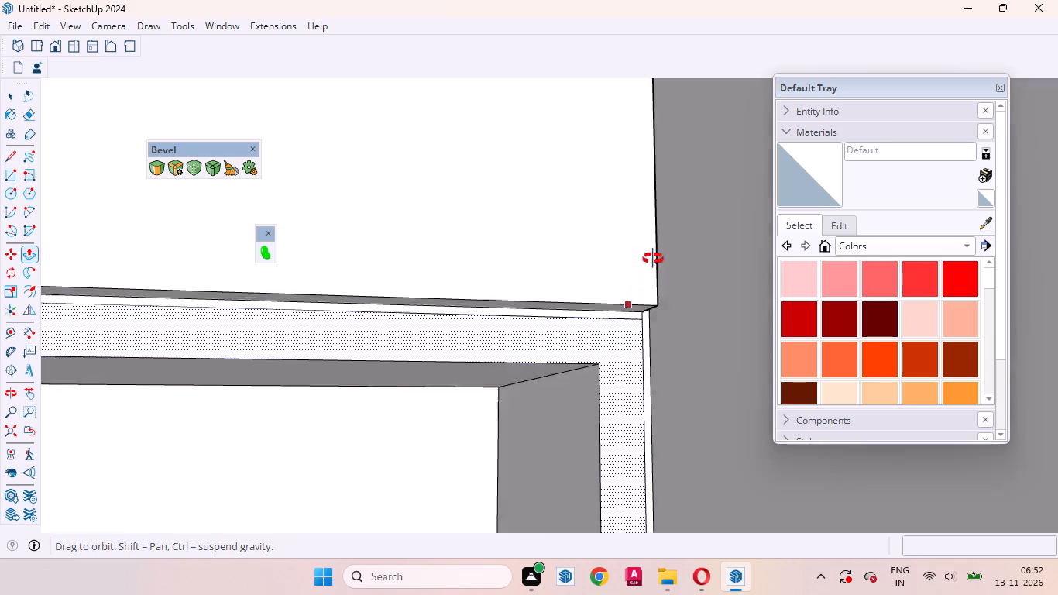
middle_drag(653, 259, 751, 184)
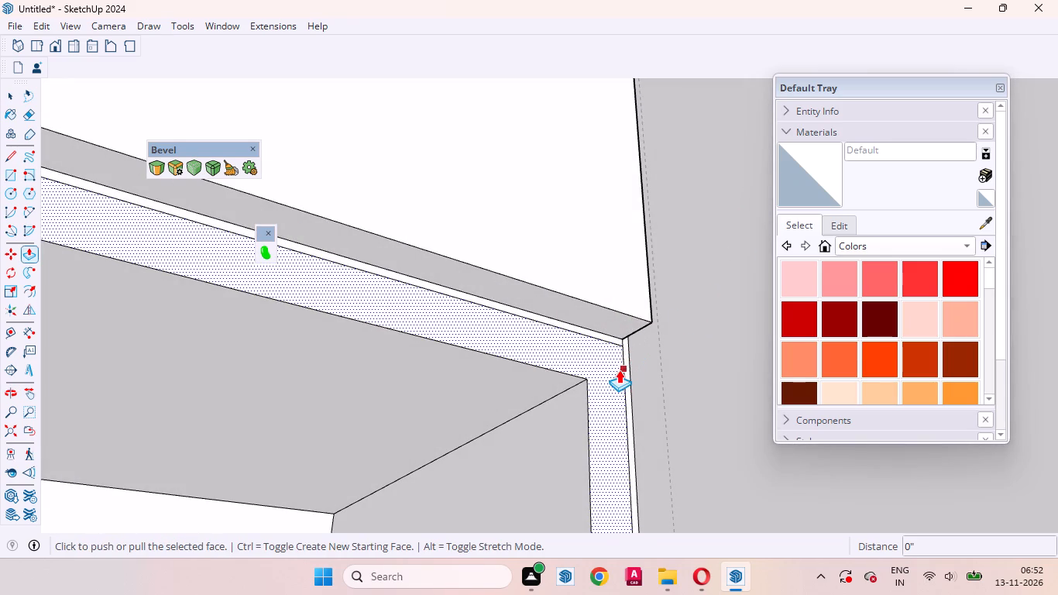
click(613, 370)
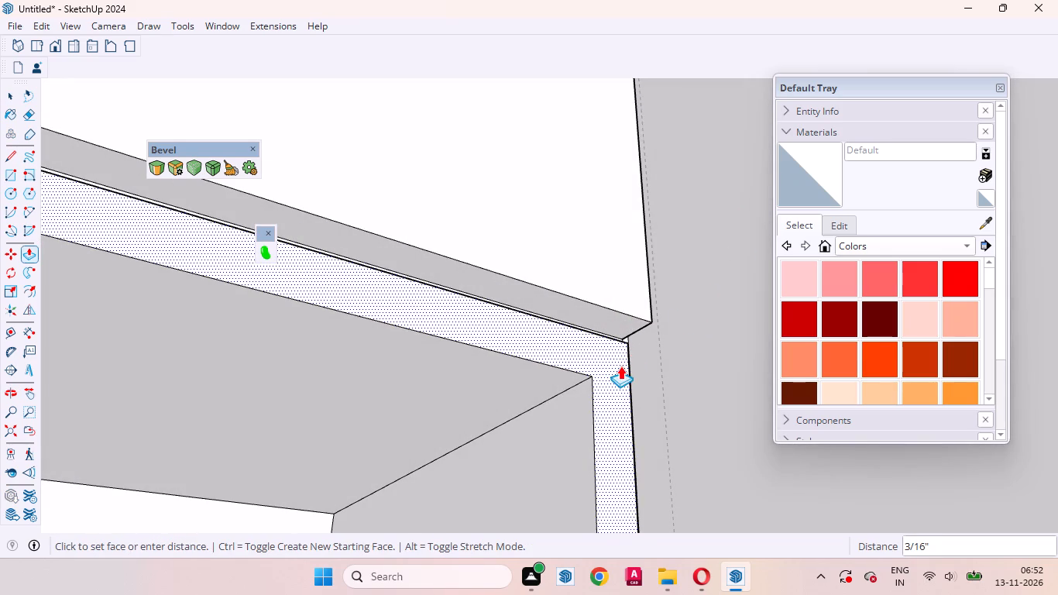
click(620, 366)
key(space)
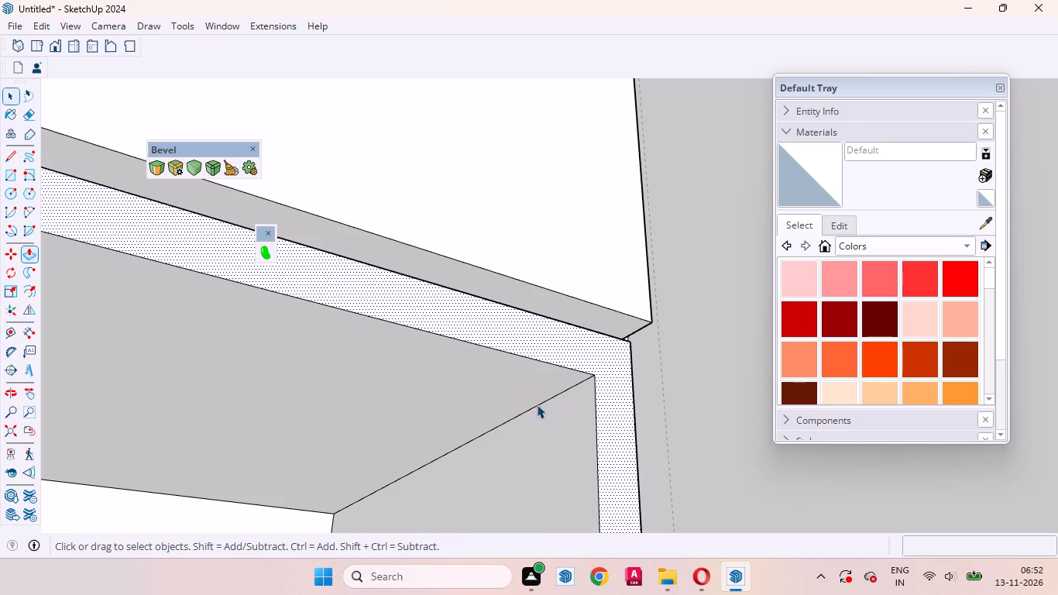
scroll(649, 287, down, 20)
scroll(649, 287, down, 8)
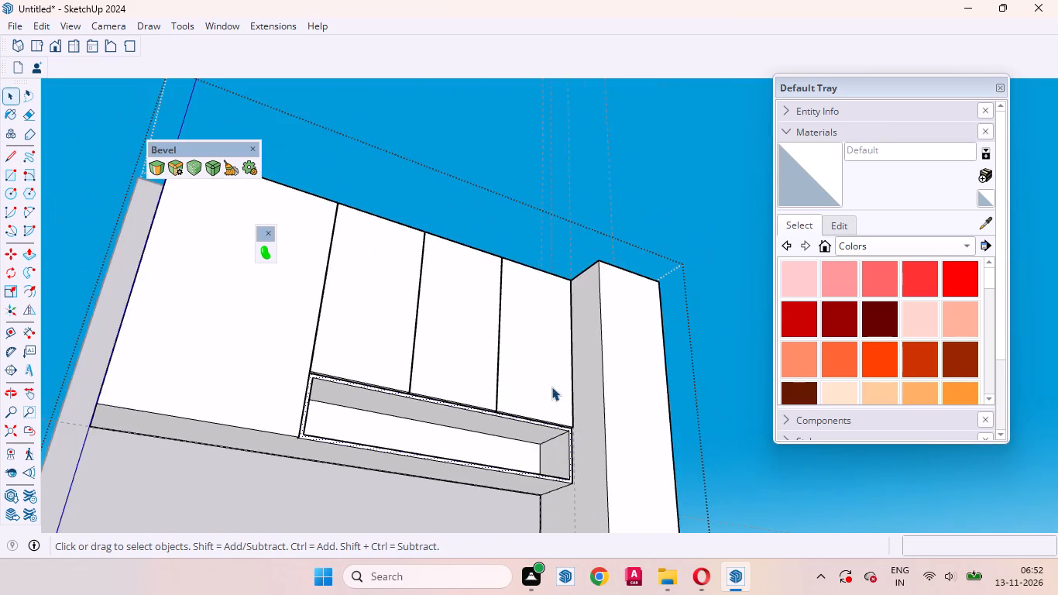
middle_drag(529, 435, 369, 542)
click(565, 201)
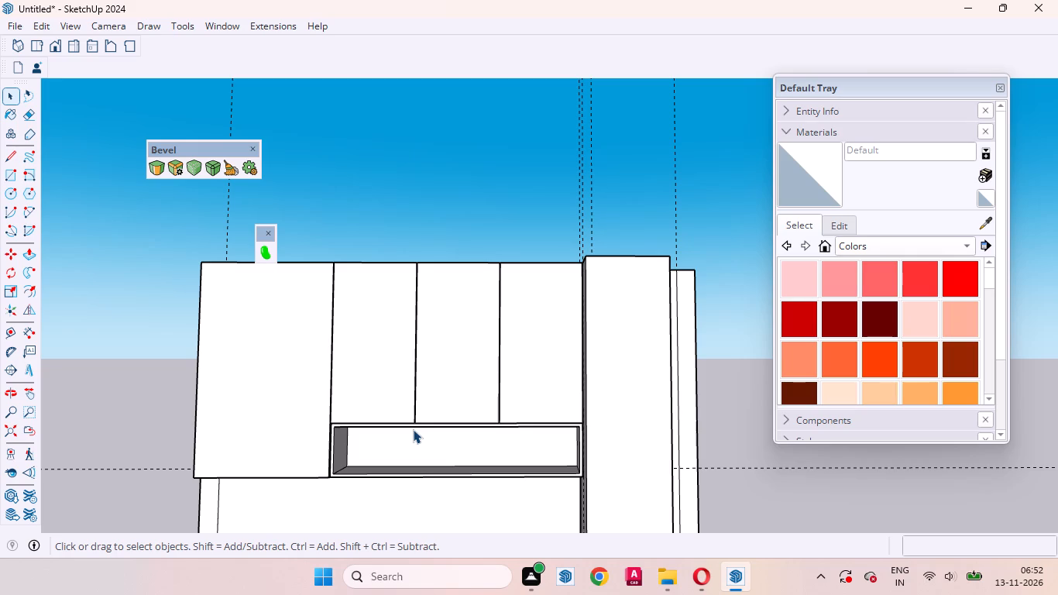
Draw a vertical centre line, about 10 7/16" long, between the bottom and top midpoints of the niche's back face.
scroll(774, 445, down, 4)
click(383, 405)
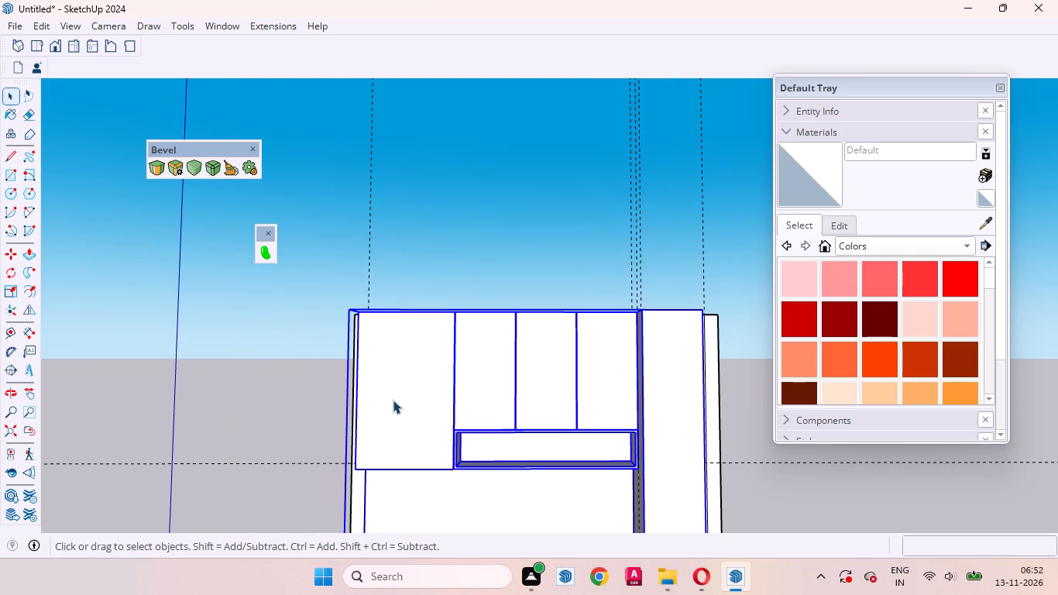
double_click(404, 400)
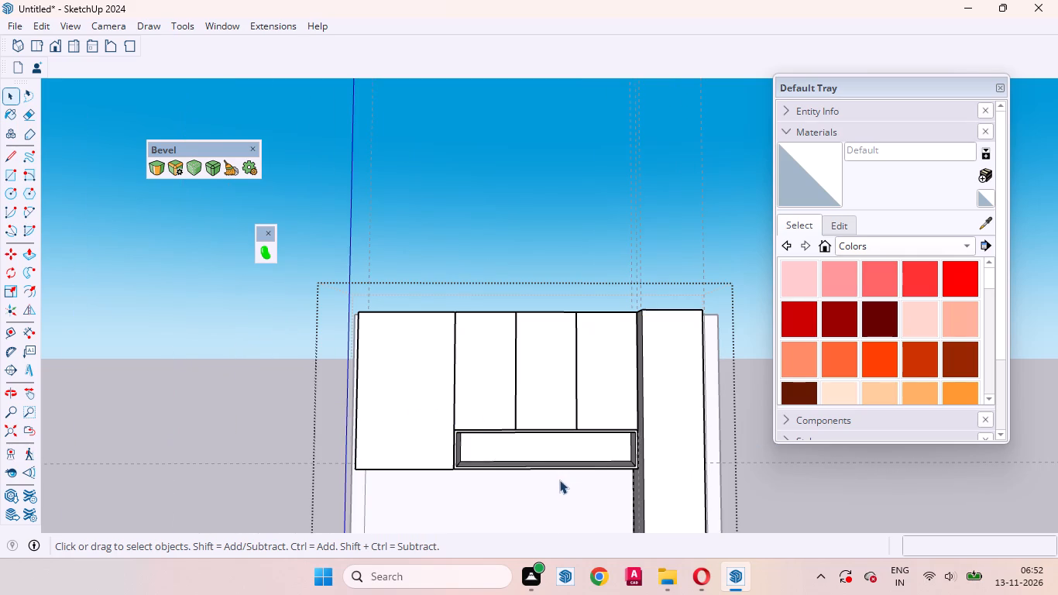
scroll(555, 445, up, 4)
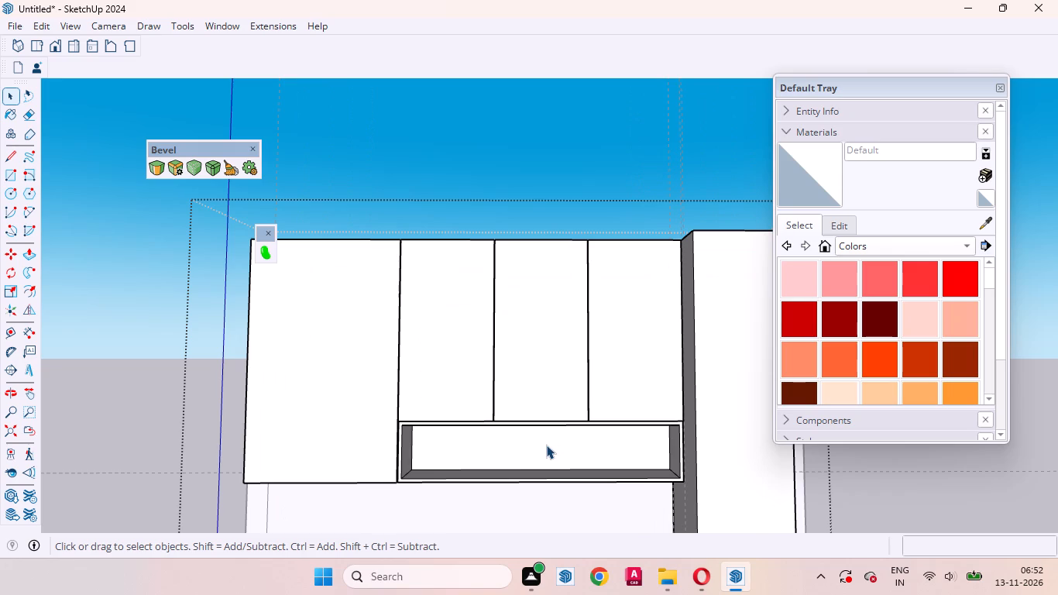
key(l)
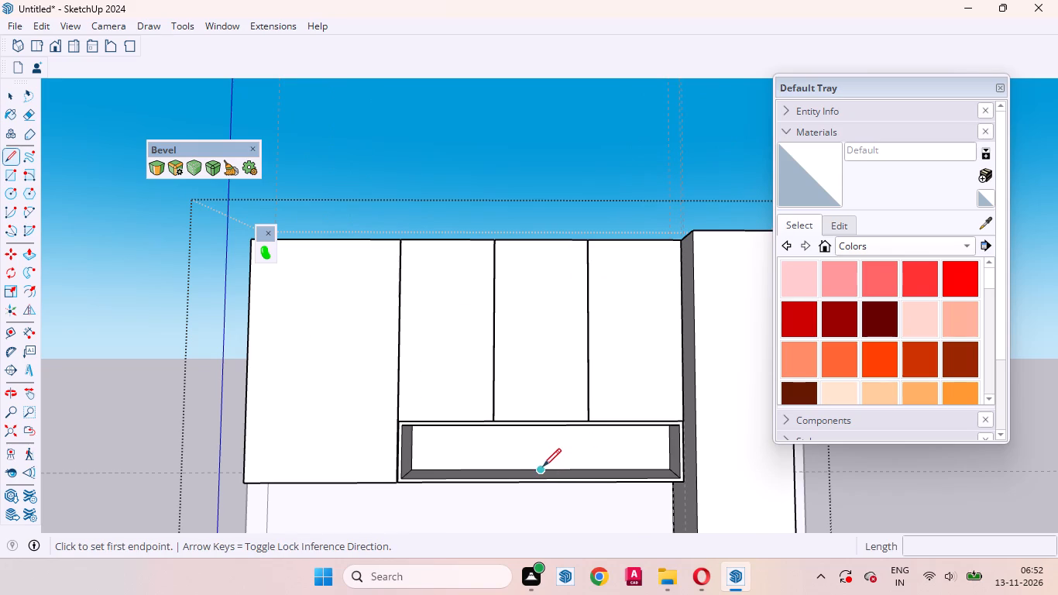
click(541, 467)
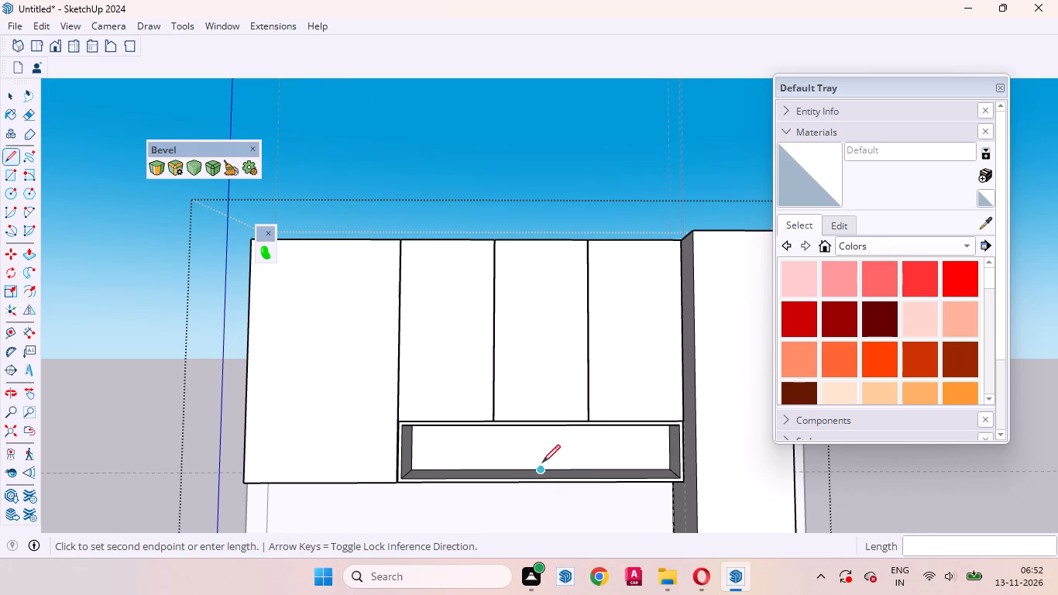
middle_drag(544, 437, 550, 342)
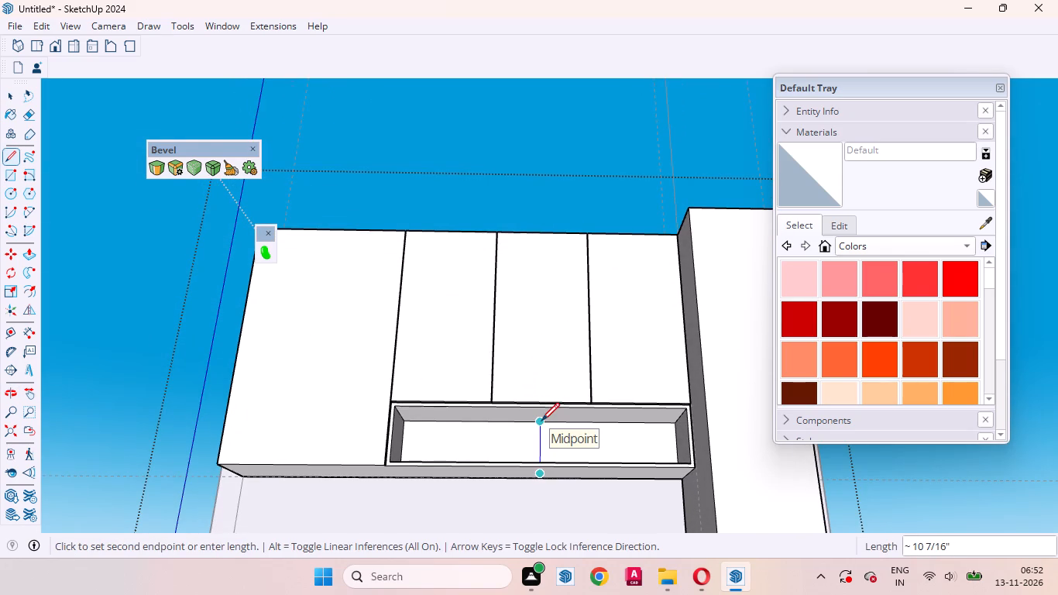
click(541, 421)
key(space)
Copy the niche's centre line 9 mm to one side, then copy that line 18 mm back to the other side.
middle_drag(576, 457, 560, 536)
scroll(555, 487, up, 4)
click(533, 430)
key(m)
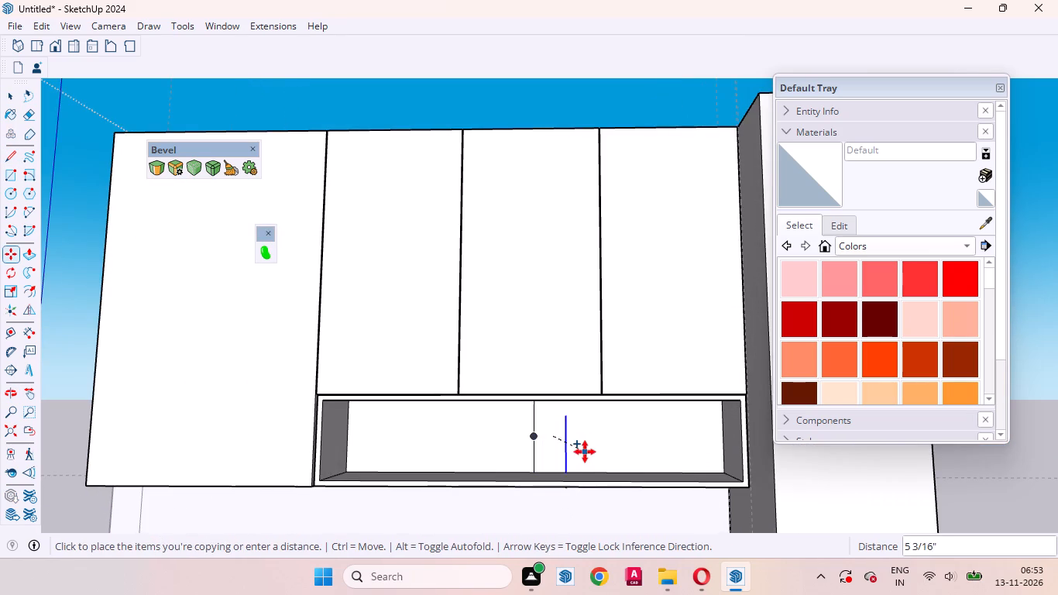
text(9mm)
key(Return)
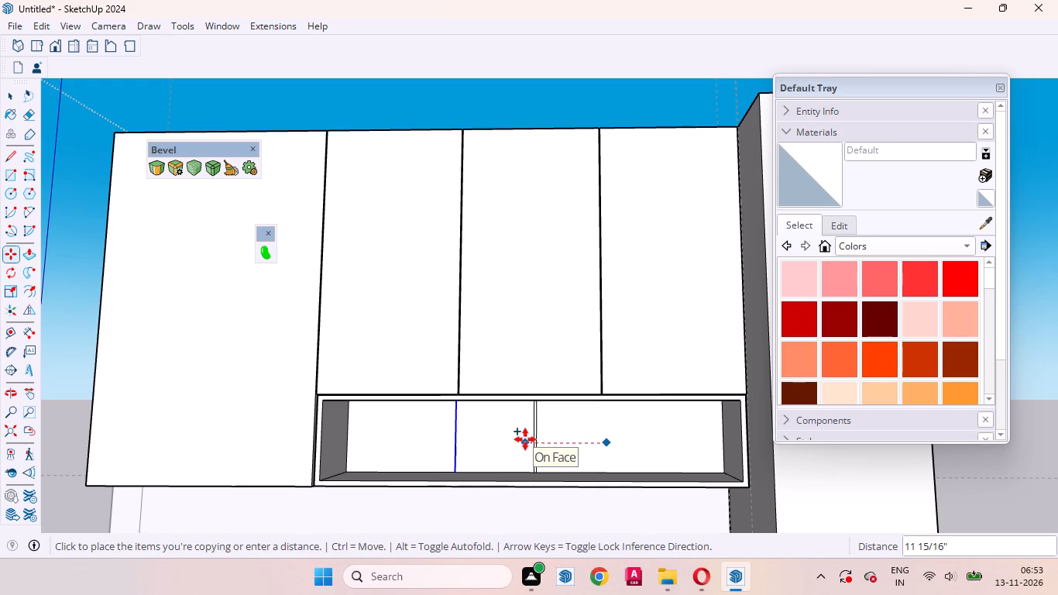
text(18mm)
key(Return)
key(space)
Erase the original centre line between the two offset lines on the niche's back face.
scroll(541, 421, up, 3)
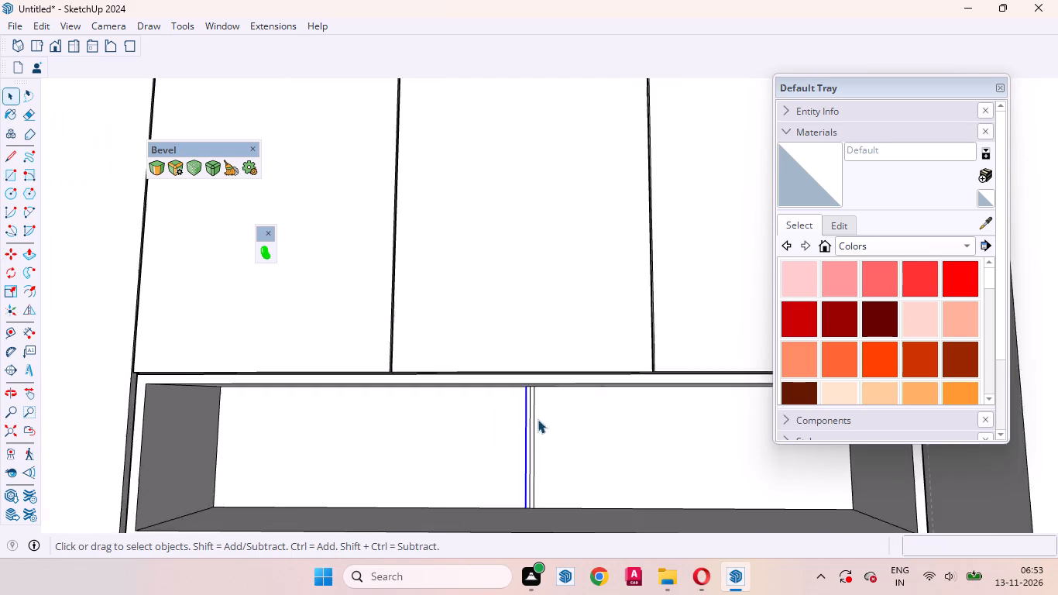
scroll(538, 419, up, 6)
click(529, 418)
right_click(529, 418)
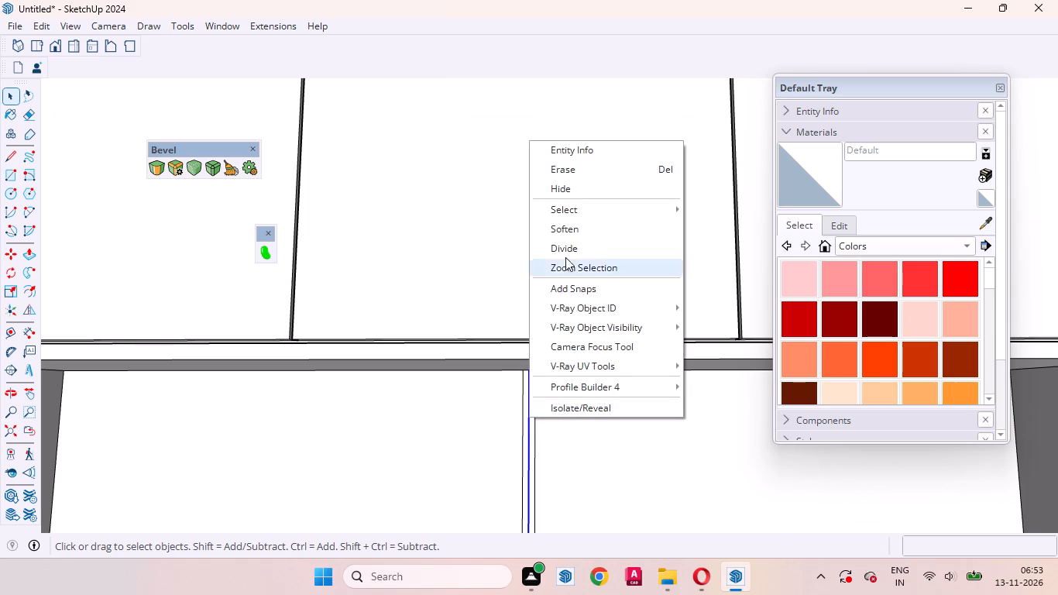
click(557, 166)
Push/Pull the narrow central strip about 11 1/2" forward to the niche's front, forming a vertical divider.
click(526, 402)
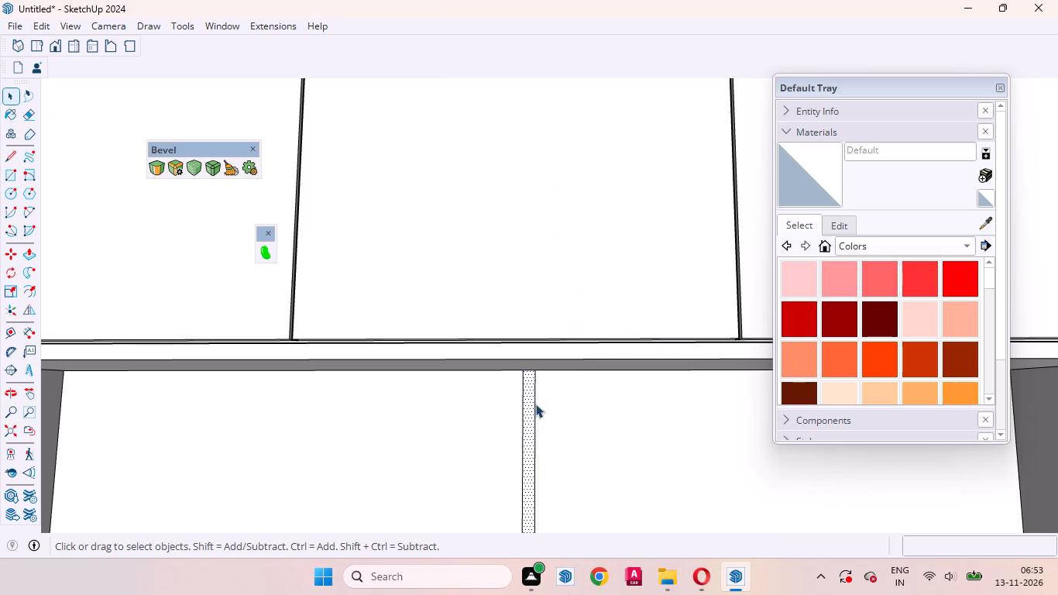
scroll(519, 383, down, 9)
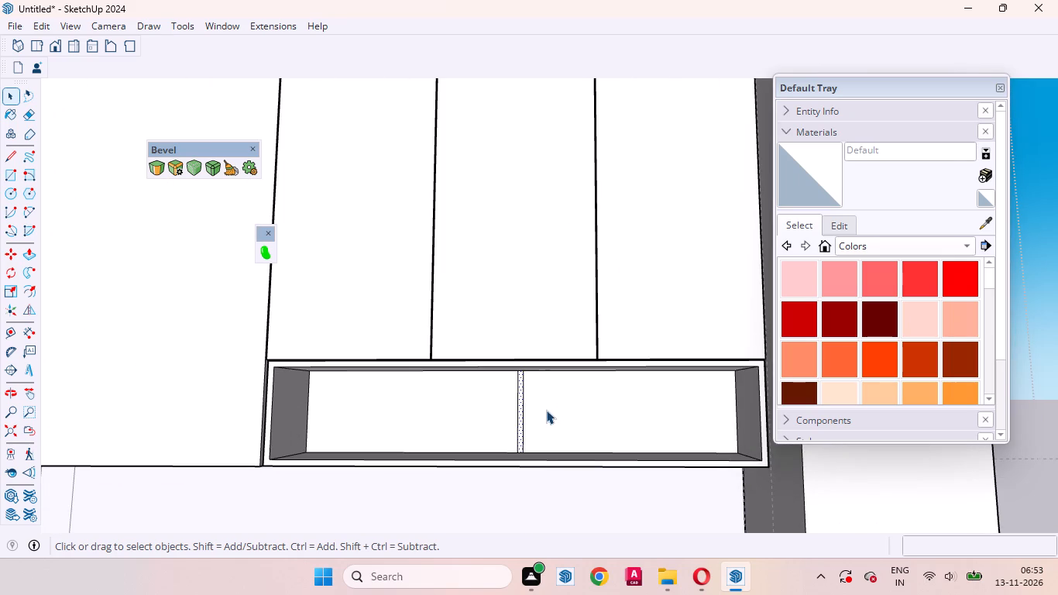
middle_drag(544, 411, 427, 466)
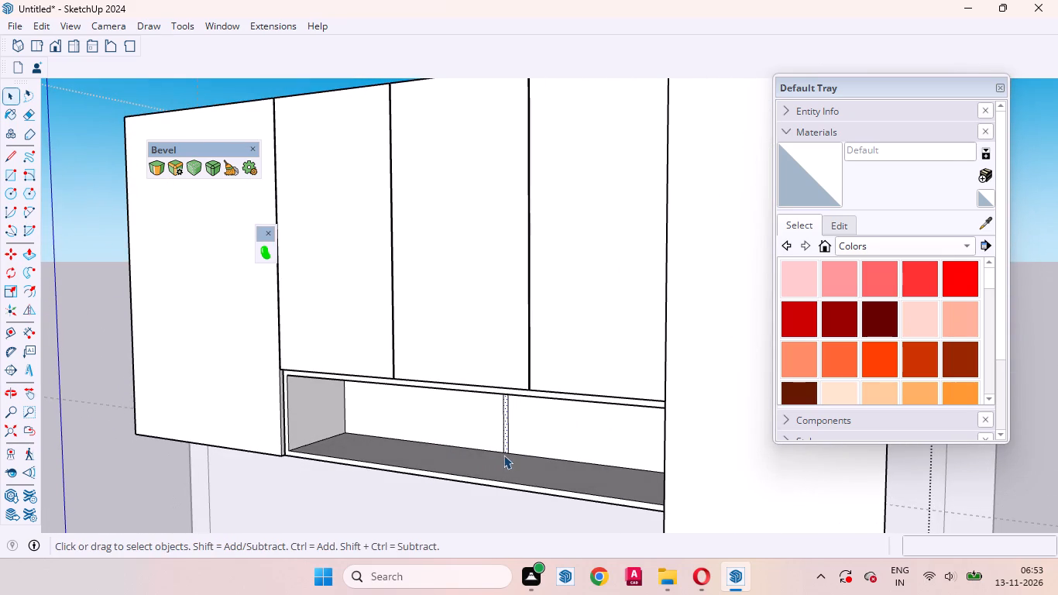
key(p)
scroll(507, 455, up, 12)
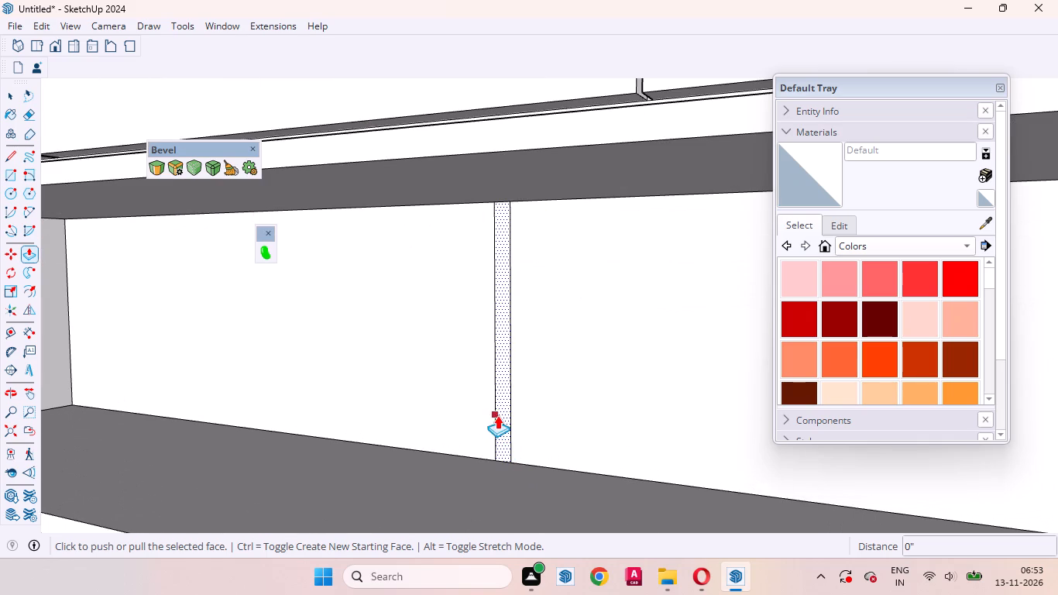
click(506, 411)
scroll(472, 435, down, 10)
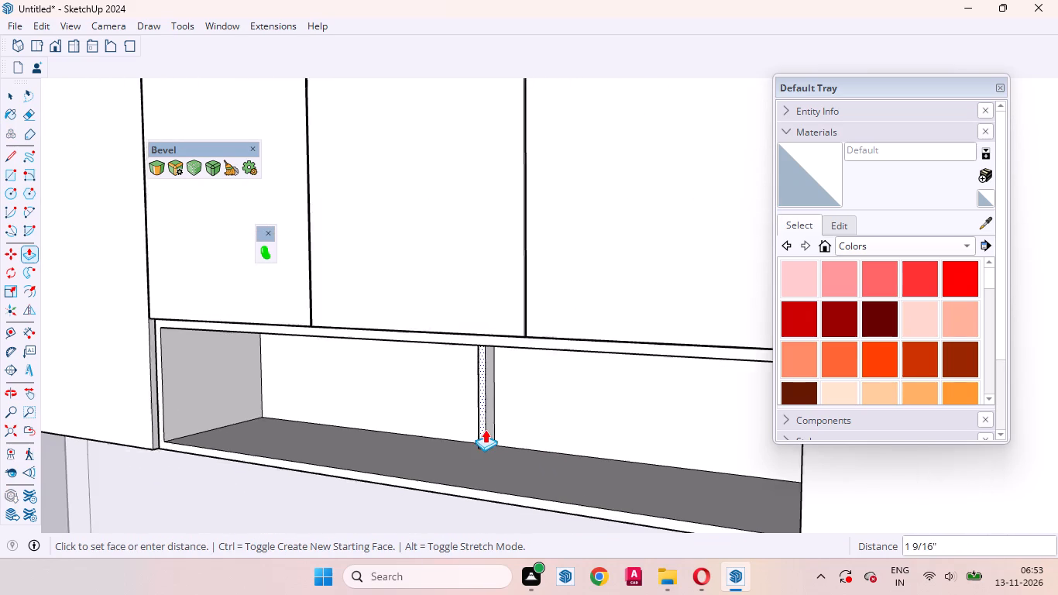
click(495, 485)
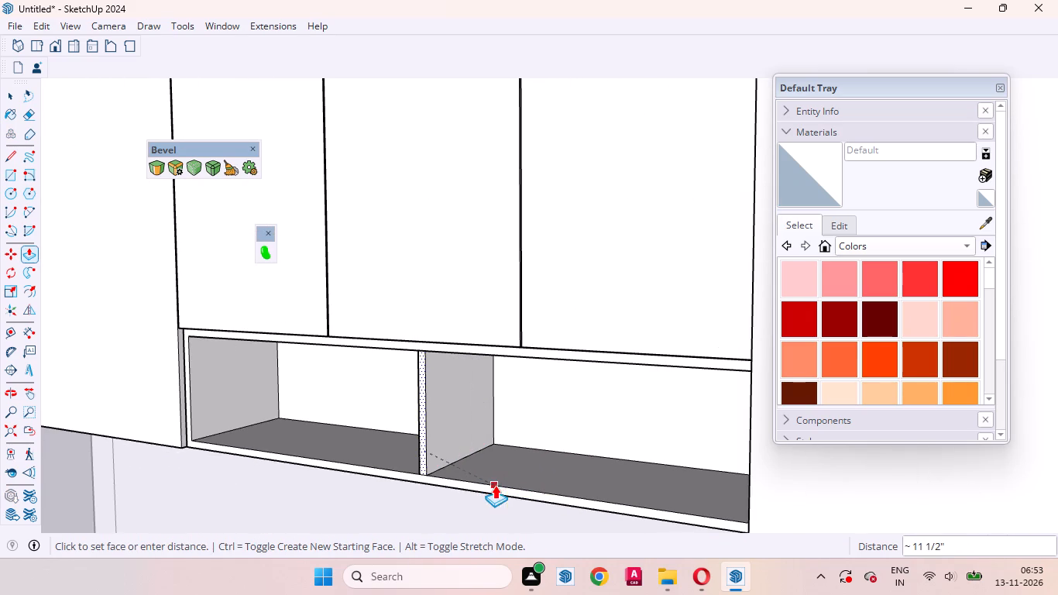
key(space)
Delete the vertical guide lines extending above the wall cabinet and tall end unit.
scroll(537, 421, down, 9)
scroll(527, 414, up, 1)
scroll(525, 414, down, 2)
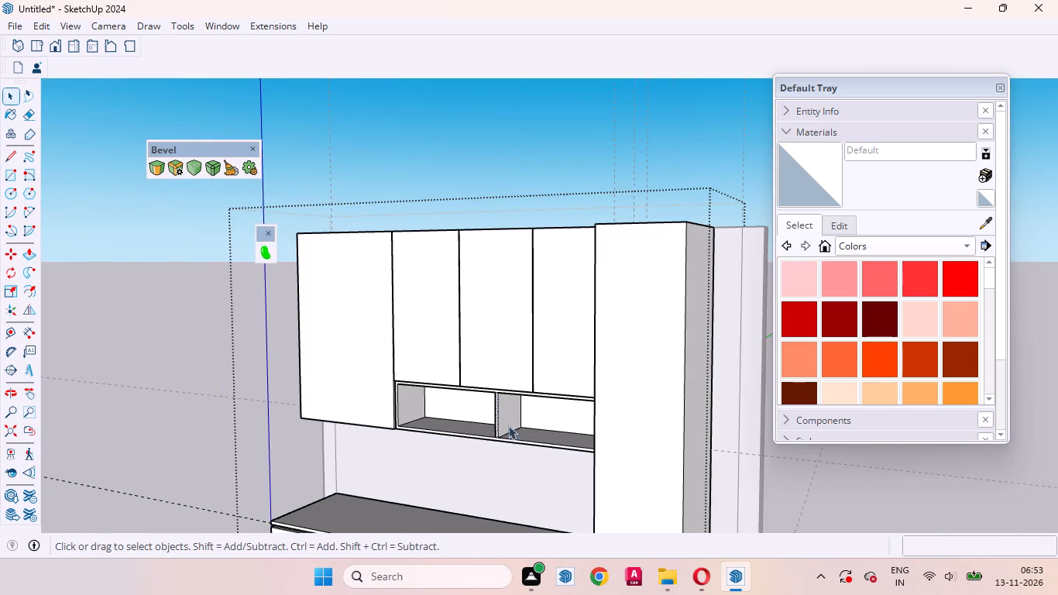
middle_drag(483, 430, 629, 395)
click(786, 501)
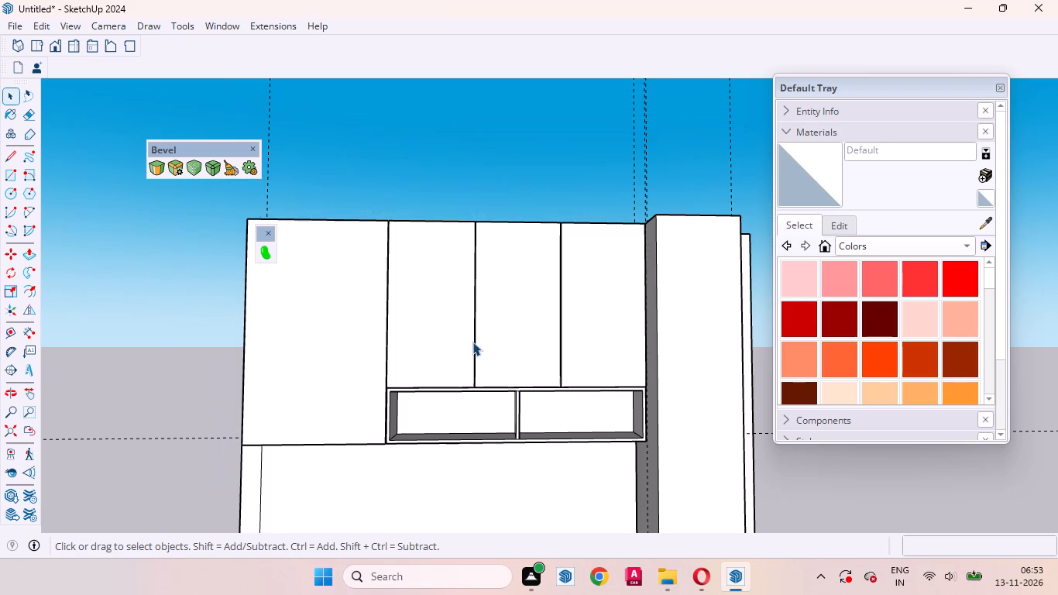
scroll(472, 342, down, 5)
click(603, 369)
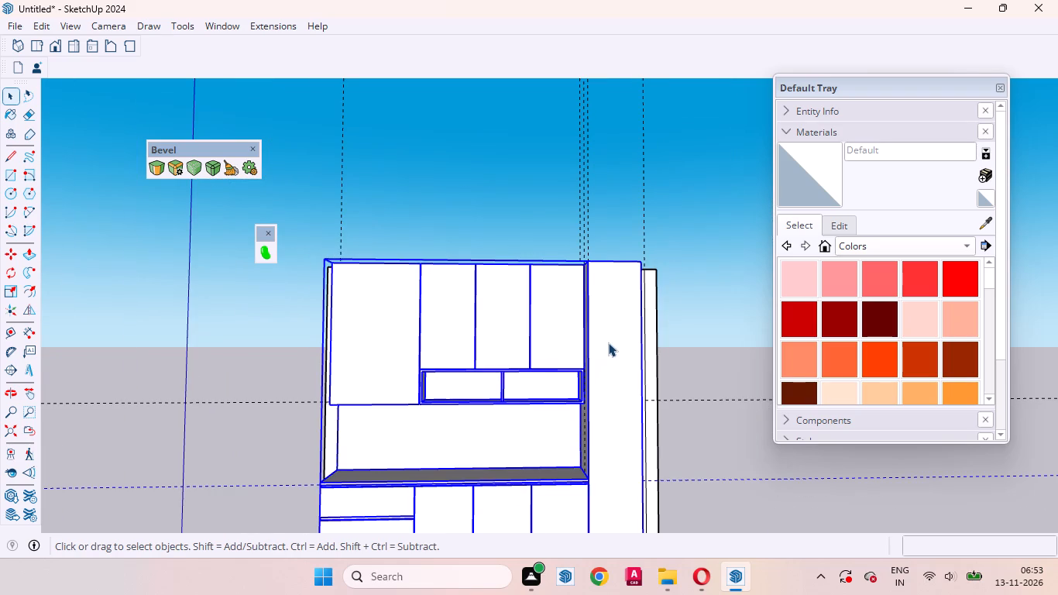
drag(686, 222, 212, 59)
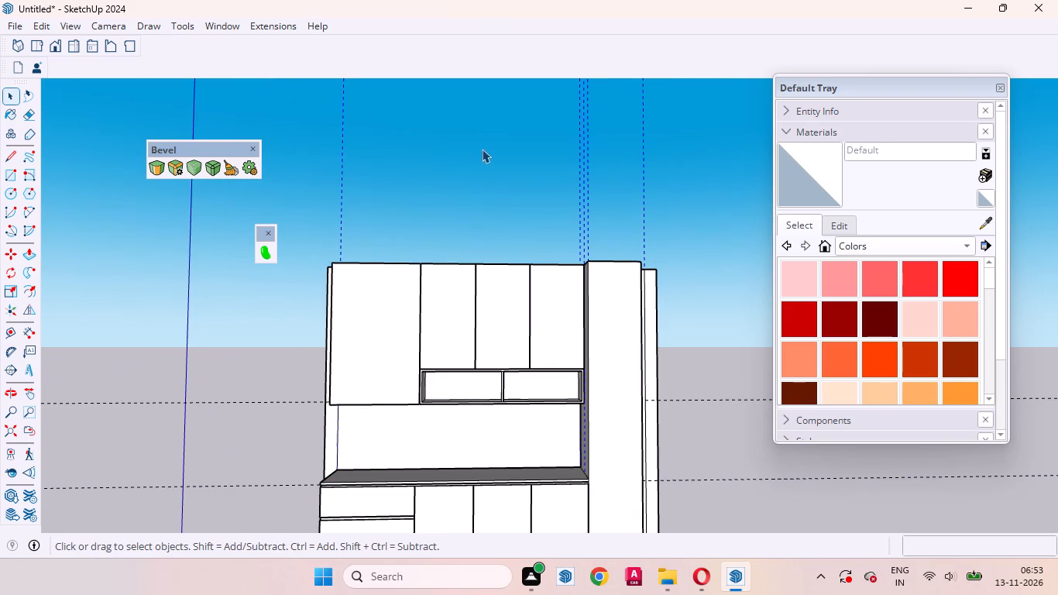
key(Delete)
Delete the horizontal guide lines at counter height and at the wall cabinet's lower edge.
drag(761, 494, 732, 423)
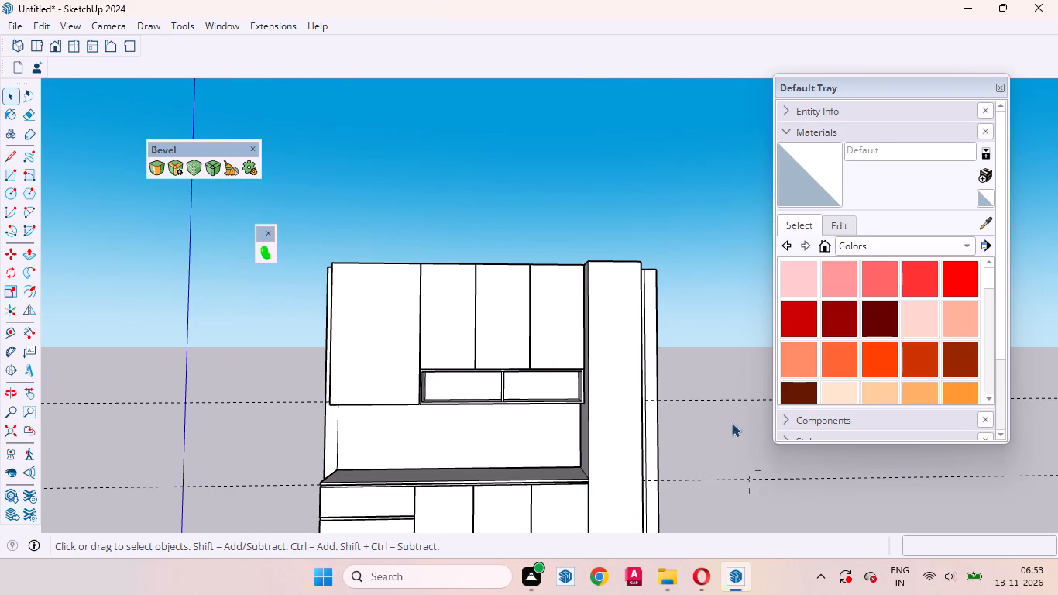
drag(732, 423, 723, 366)
double_click(617, 376)
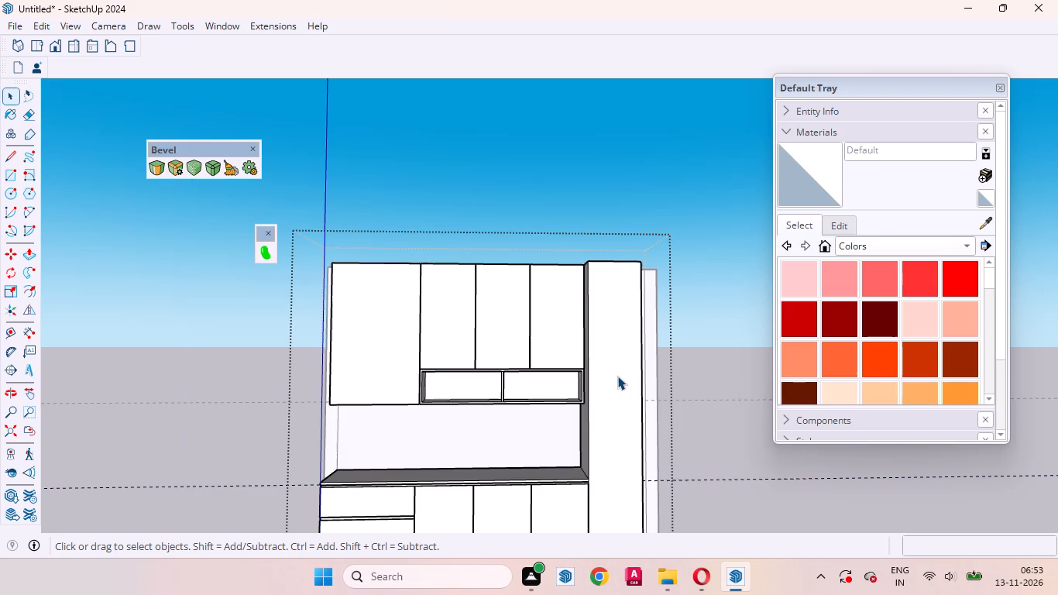
drag(760, 485, 698, 387)
key(Delete)
click(728, 437)
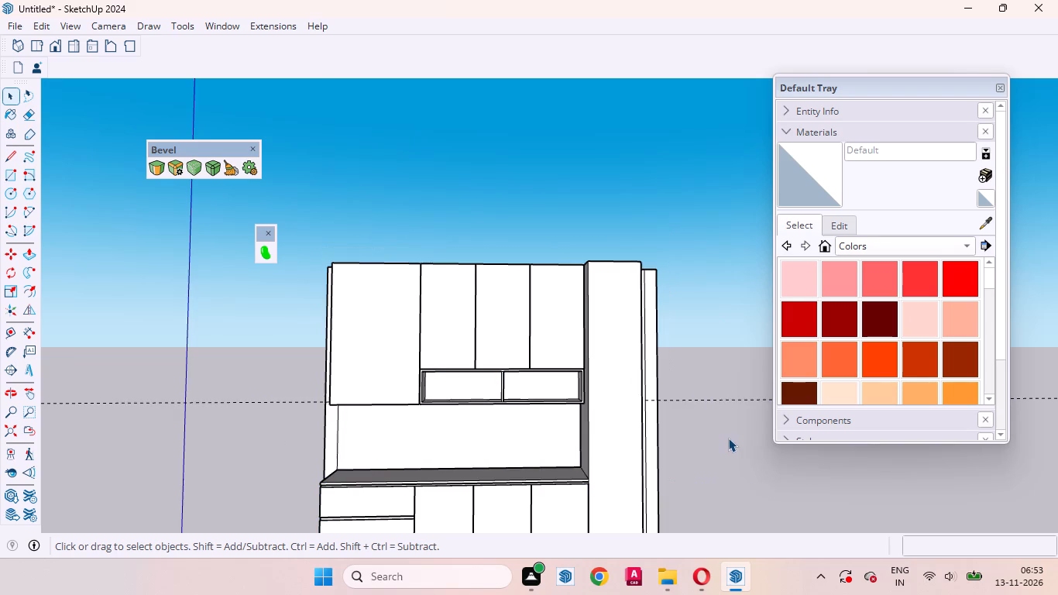
drag(735, 440, 693, 310)
key(Delete)
click(728, 428)
Examine the whole cabinet unit and the divided open niche from several angles.
scroll(516, 236, down, 1)
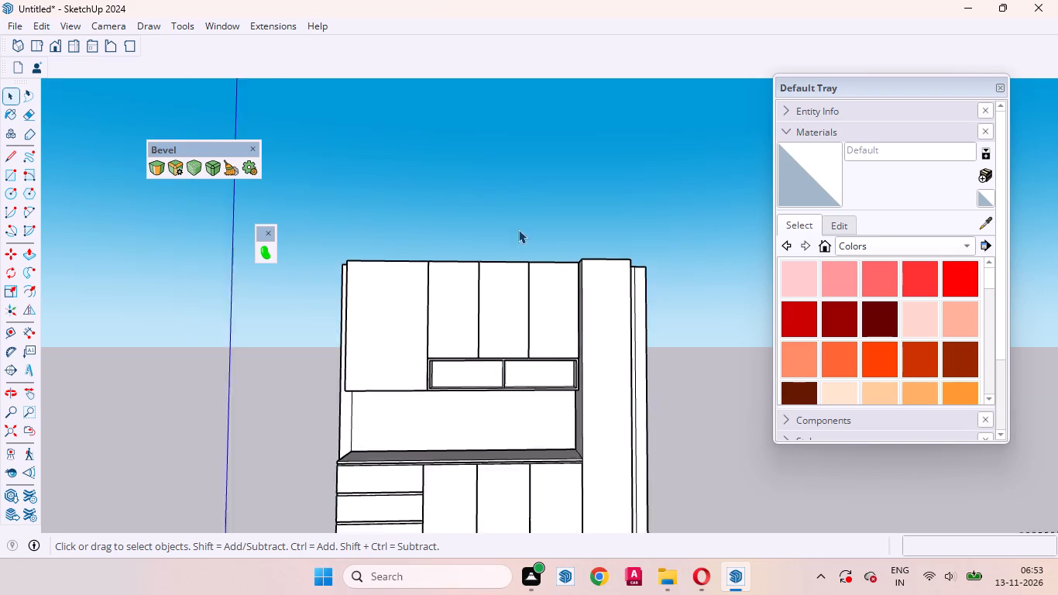
scroll(518, 229, down, 1)
middle_drag(431, 336, 355, 367)
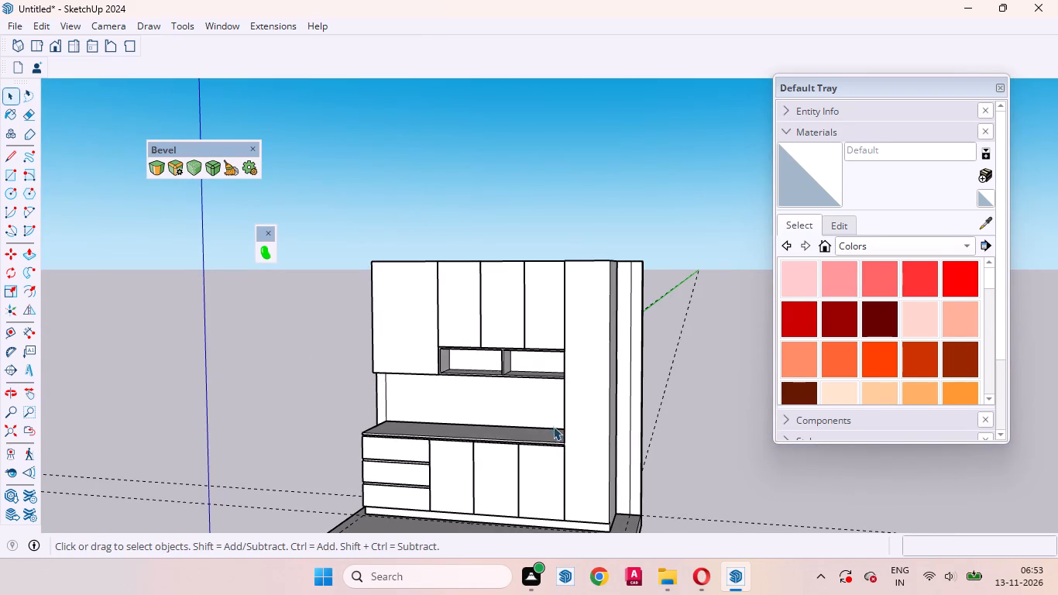
scroll(477, 373, up, 4)
middle_drag(520, 370, 594, 332)
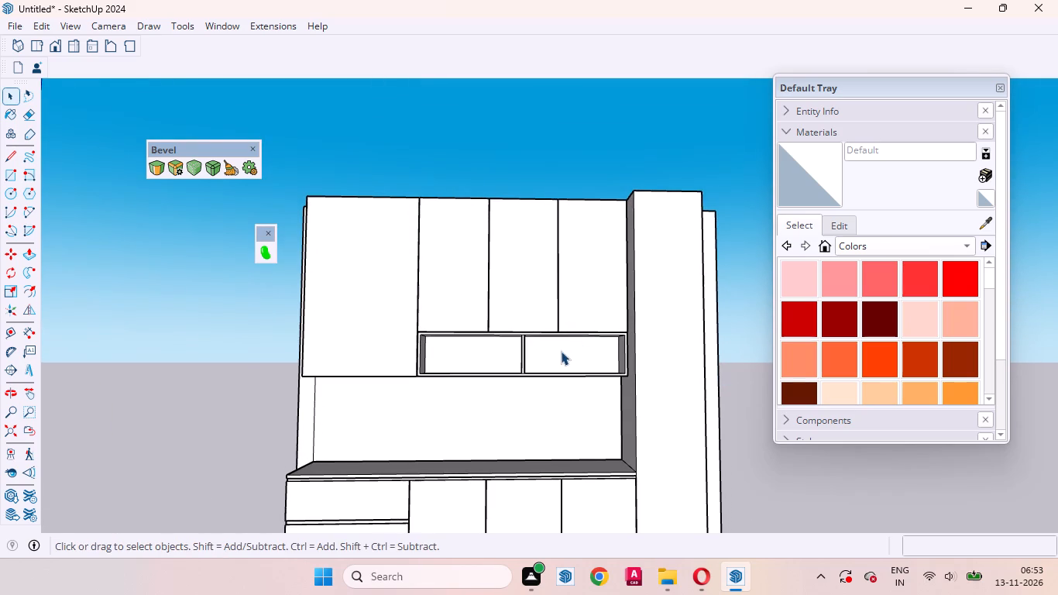
scroll(438, 331, up, 12)
middle_drag(472, 333, 273, 242)
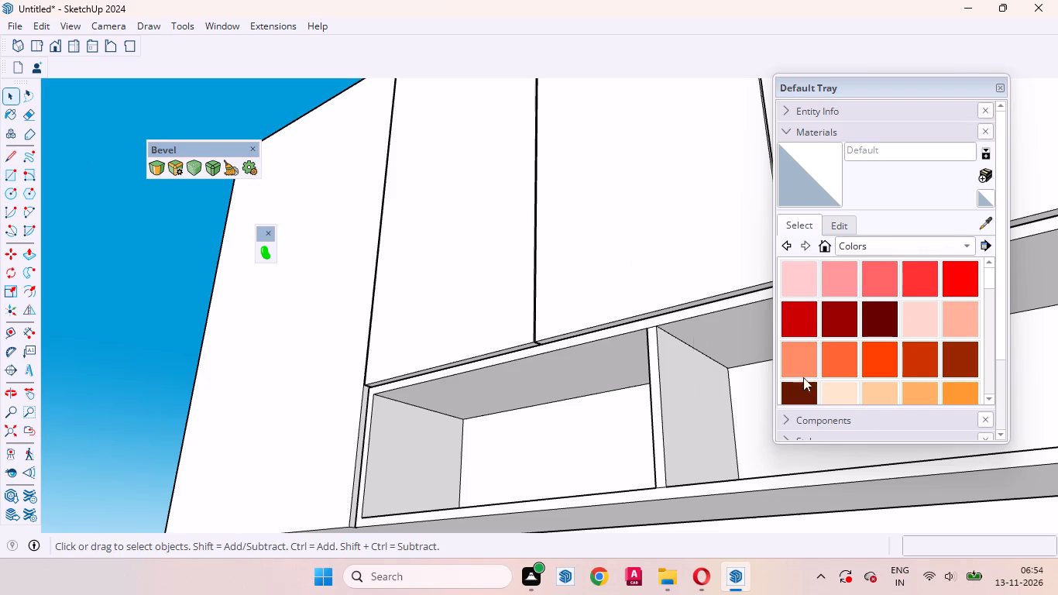
Examine up close where the wall cabinet's grooved panels meet the open niche and the end section.
scroll(475, 433, up, 5)
scroll(618, 322, up, 4)
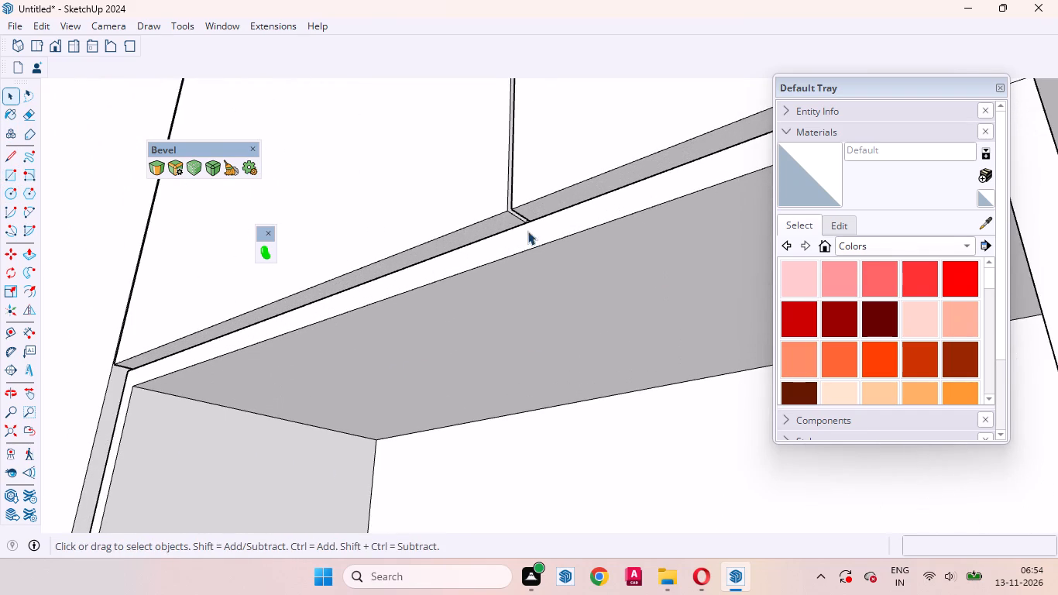
scroll(518, 230, up, 4)
scroll(560, 292, down, 5)
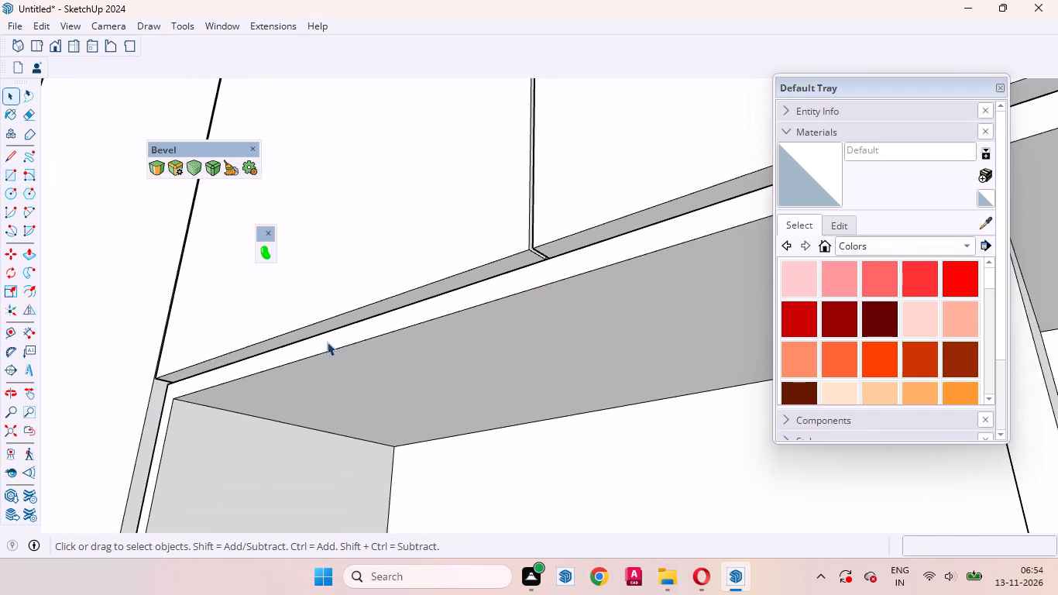
scroll(318, 342, down, 2)
middle_drag(368, 347, 524, 408)
scroll(622, 370, down, 6)
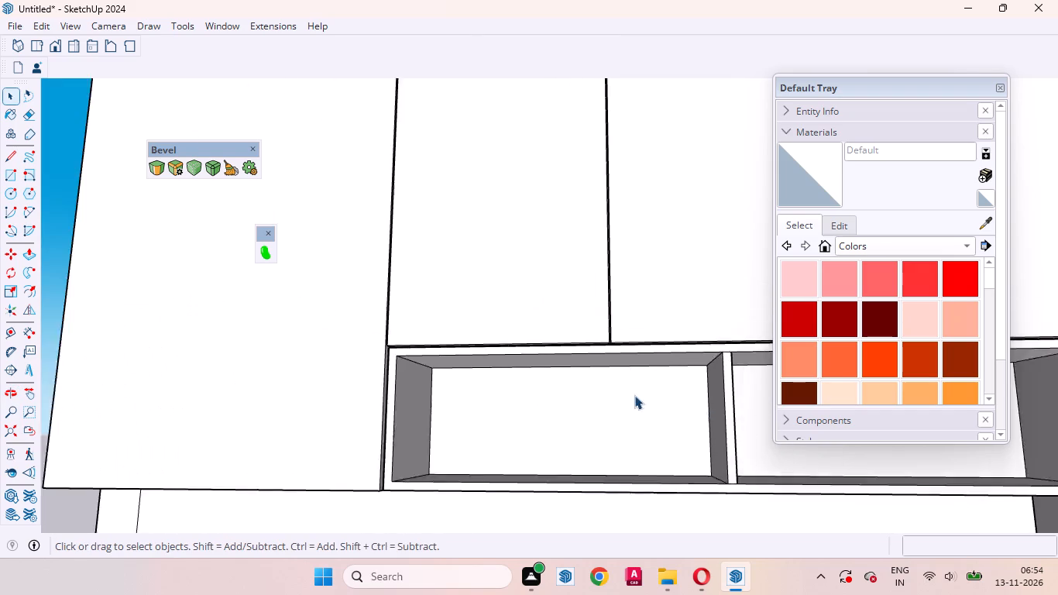
scroll(634, 395, down, 2)
scroll(386, 314, up, 7)
middle_drag(385, 365, 399, 387)
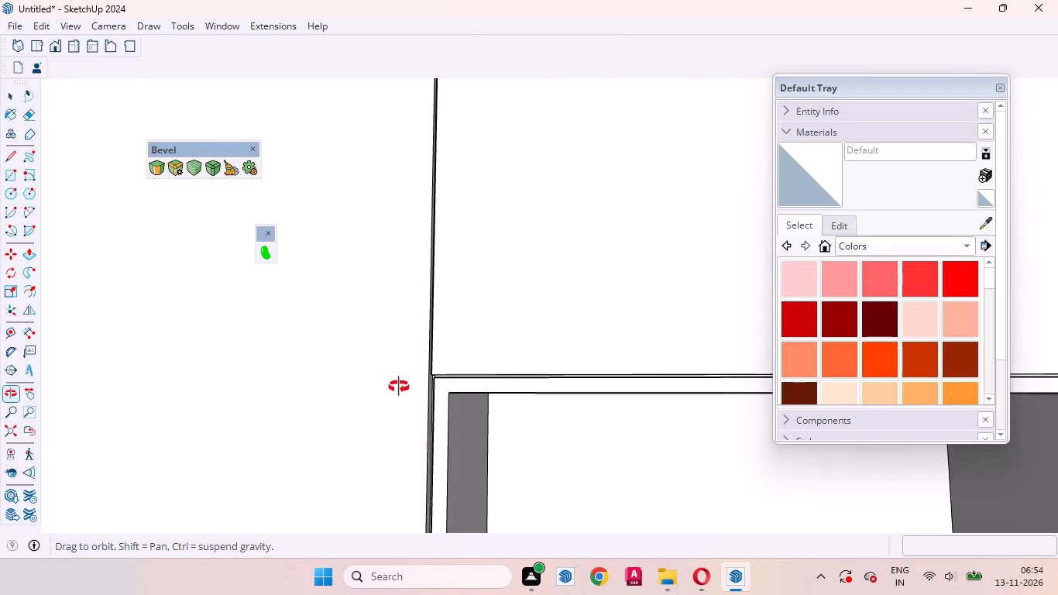
middle_drag(399, 387, 397, 377)
scroll(456, 353, down, 2)
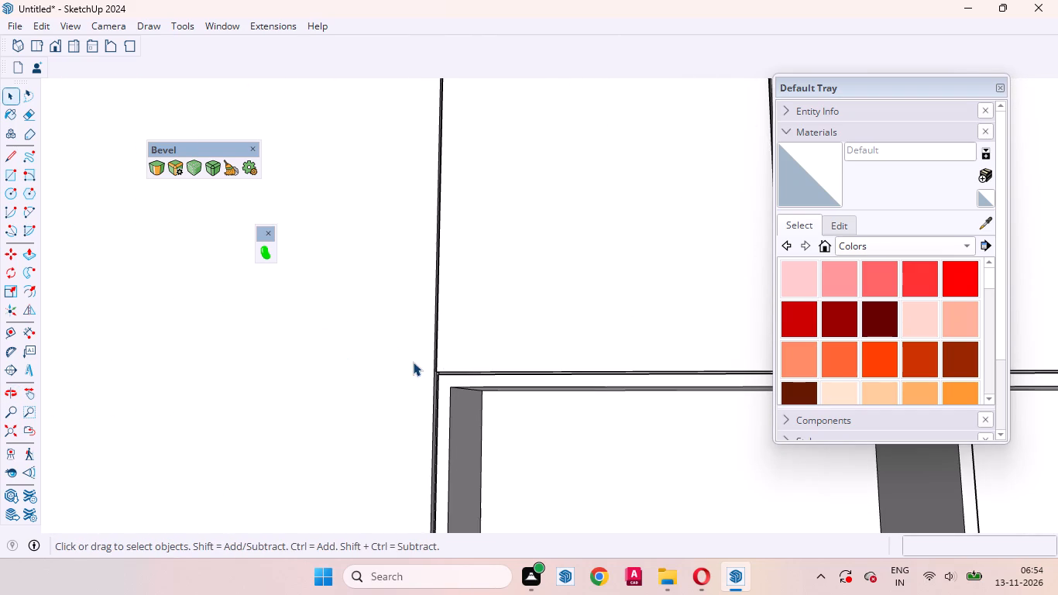
Move the Default Tray farther away from the wall cabinet.
scroll(812, 413, up, 2)
scroll(812, 413, down, 4)
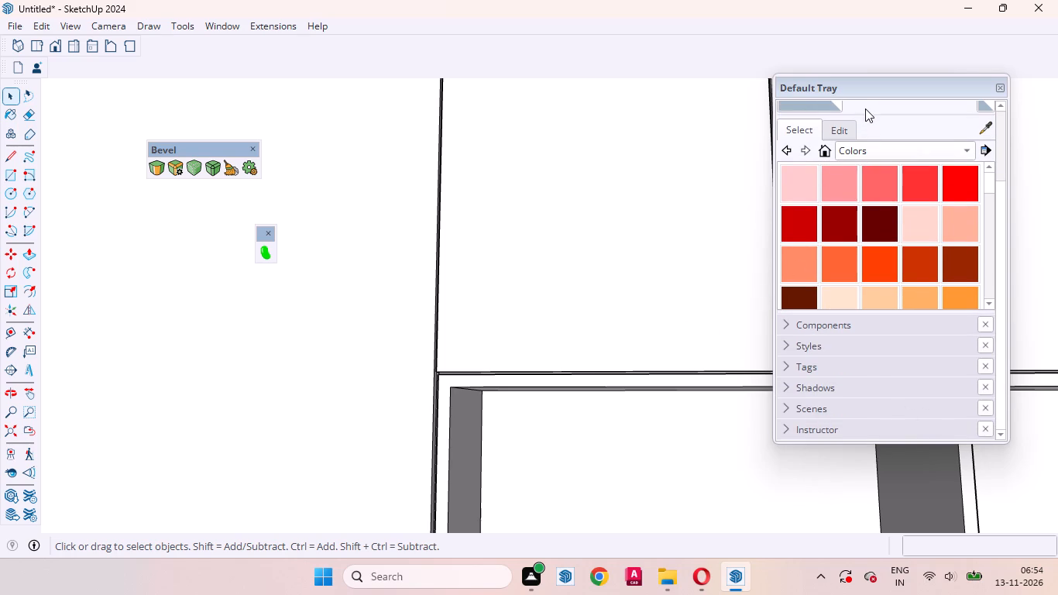
drag(860, 81, 902, 139)
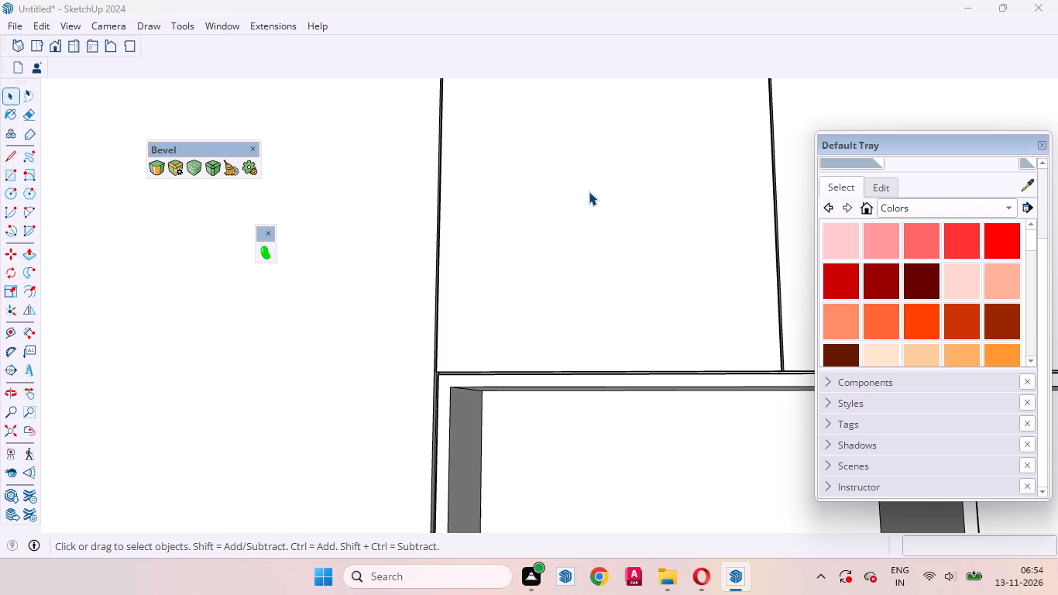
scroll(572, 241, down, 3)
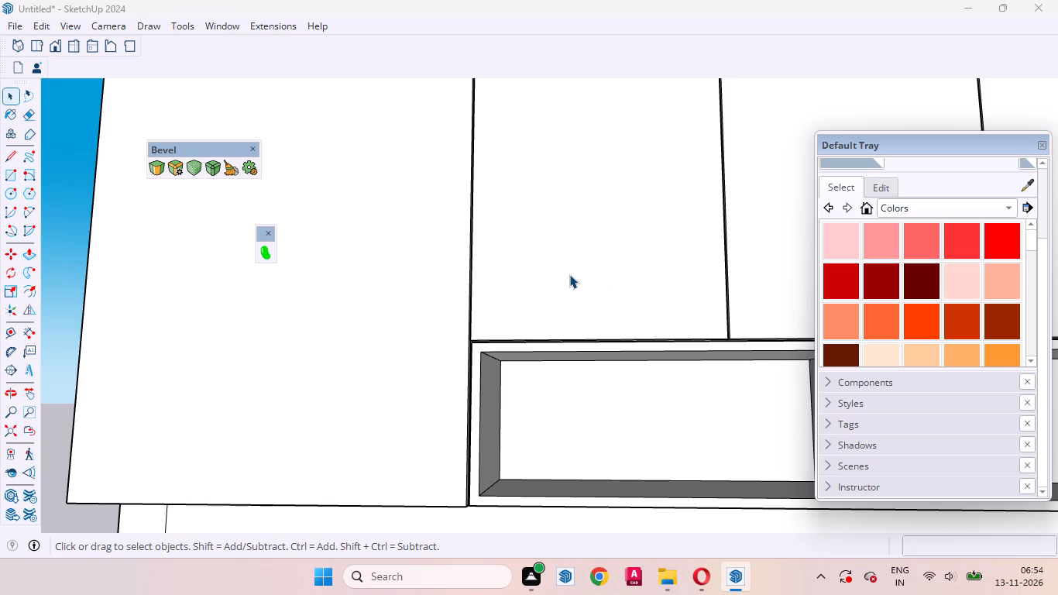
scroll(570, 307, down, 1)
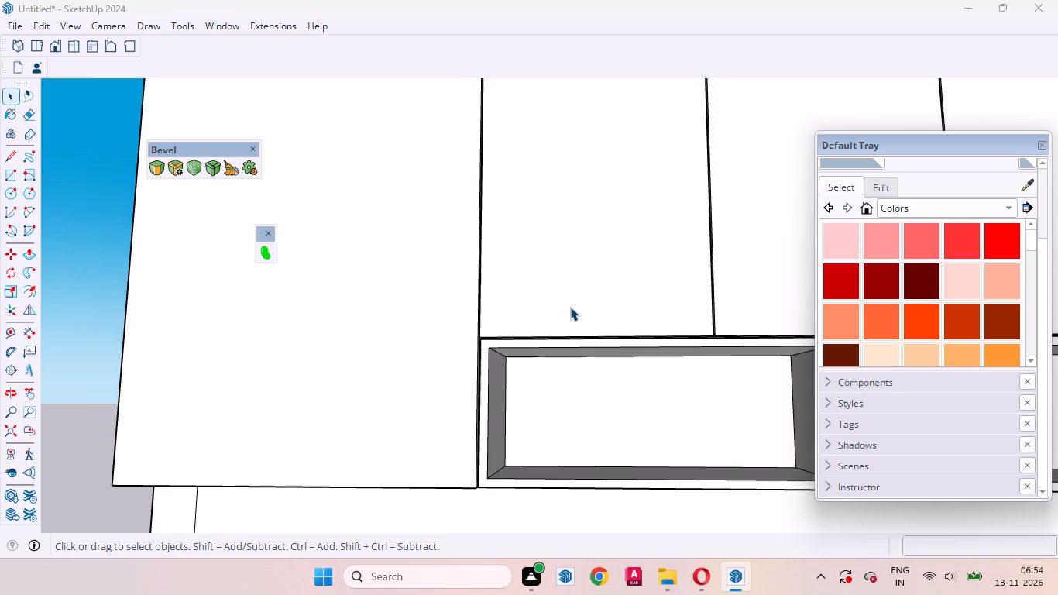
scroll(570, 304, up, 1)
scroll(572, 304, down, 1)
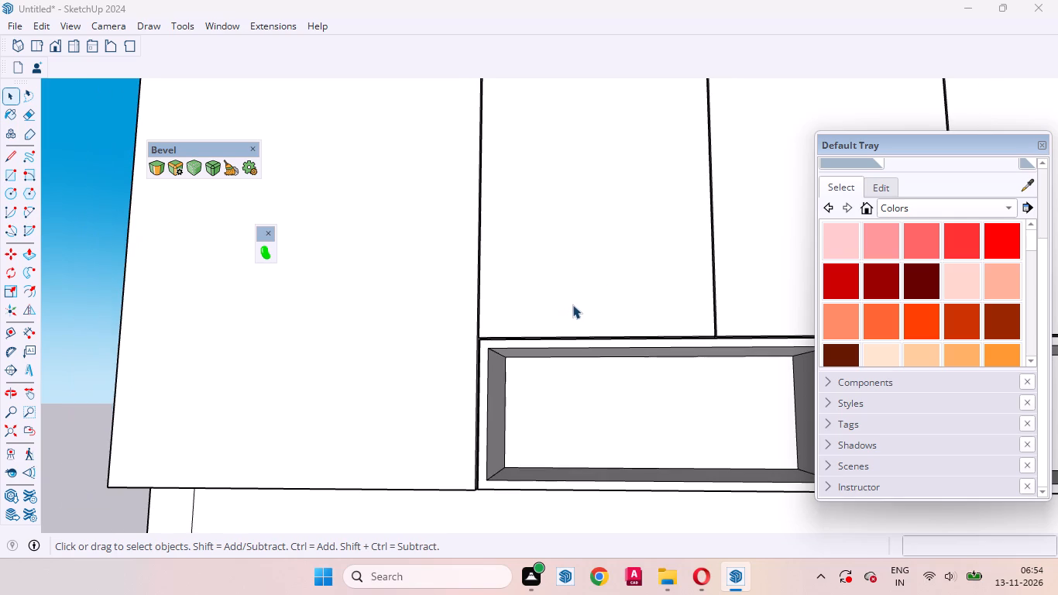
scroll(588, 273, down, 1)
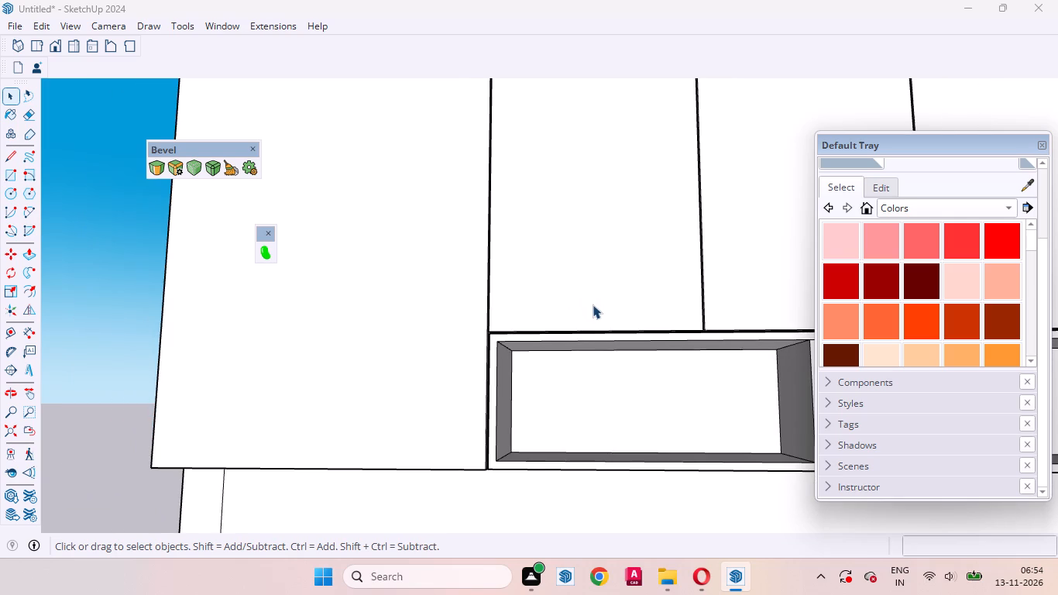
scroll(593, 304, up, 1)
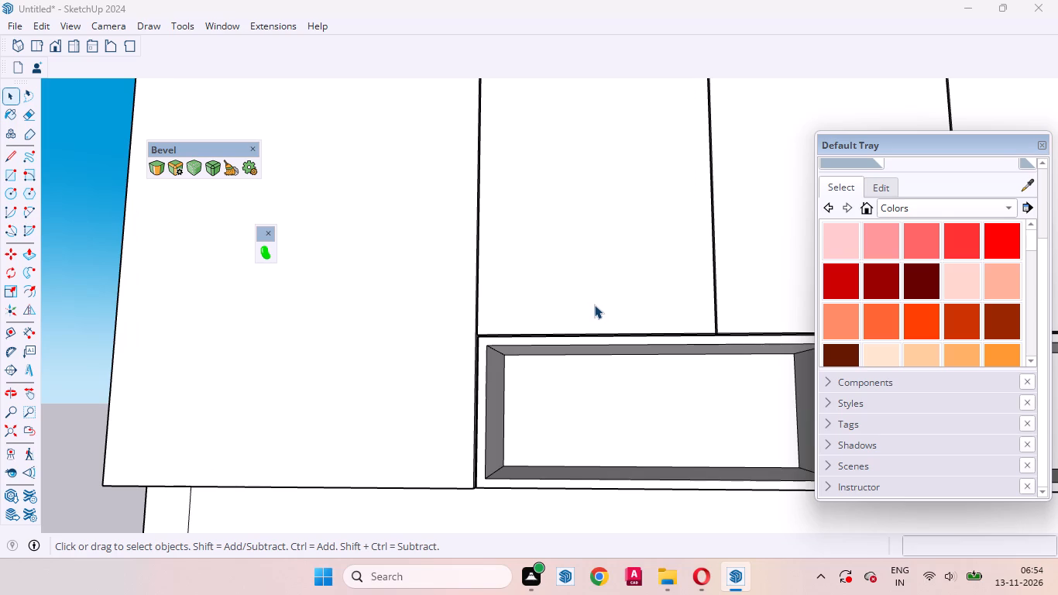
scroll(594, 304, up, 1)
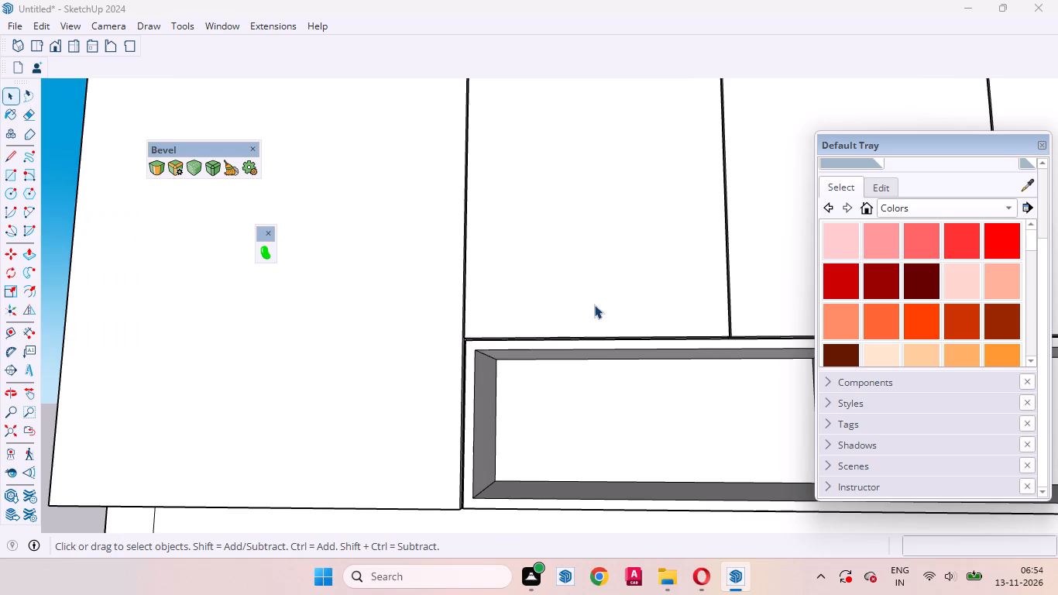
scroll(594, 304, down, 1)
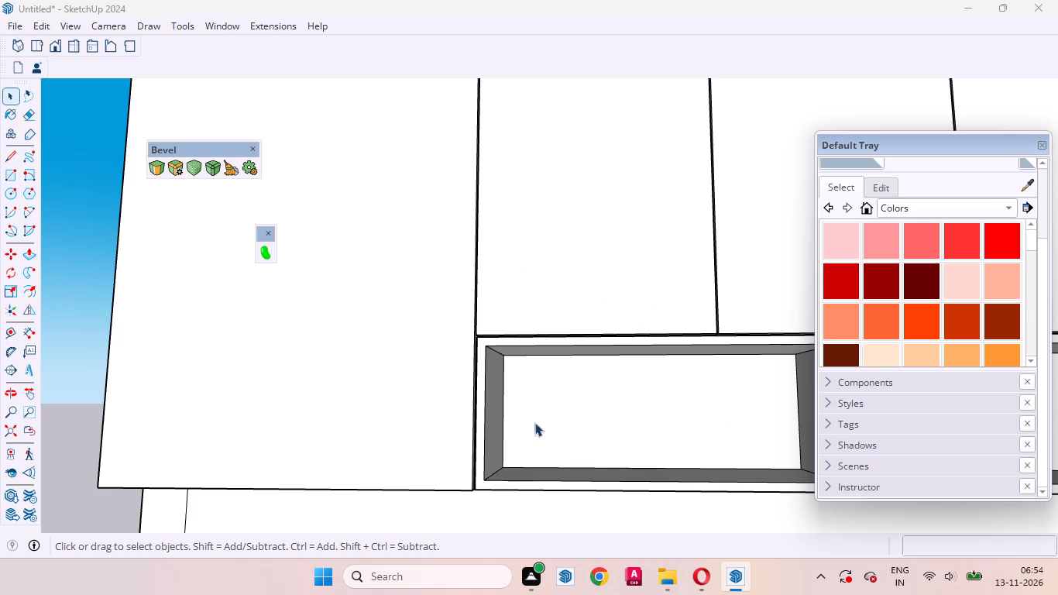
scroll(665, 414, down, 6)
Offset the front face outline of the wall cabinet's end section, opposite the tall unit, 18 mm inward.
middle_drag(489, 322, 658, 594)
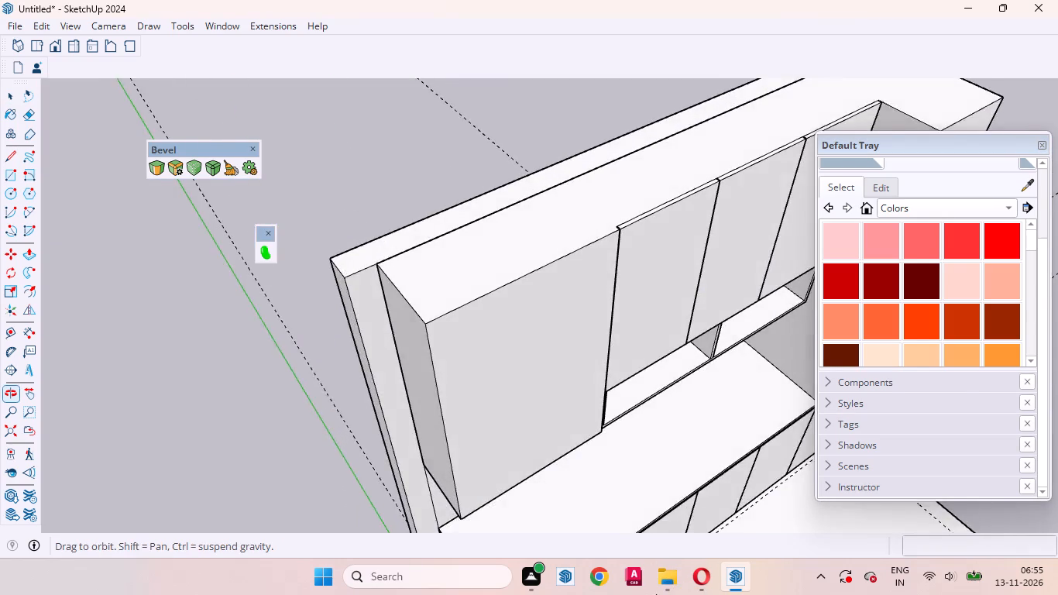
scroll(604, 305, up, 3)
click(531, 335)
double_click(535, 372)
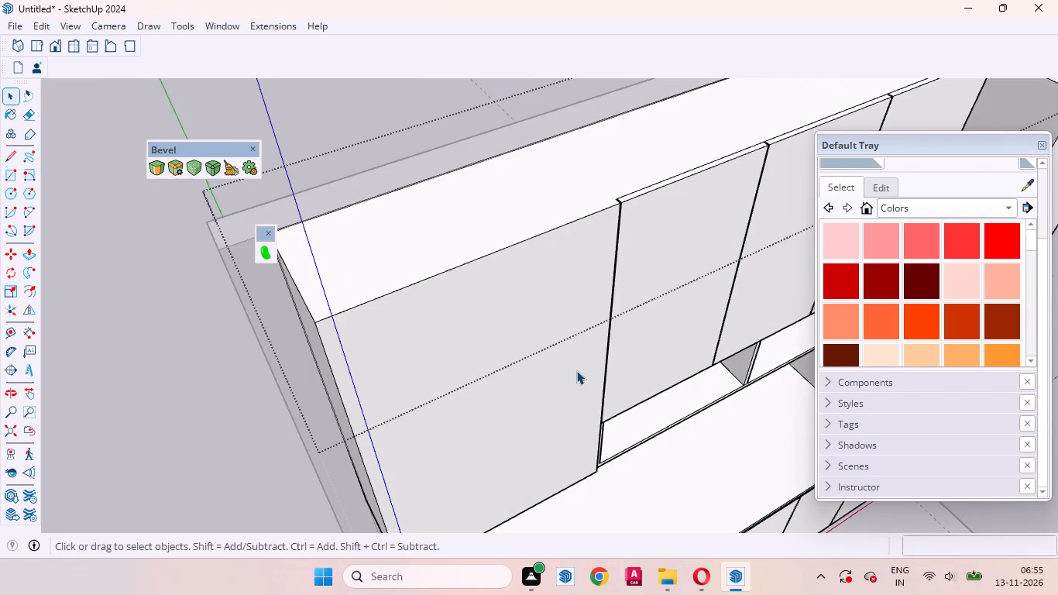
click(546, 377)
middle_drag(501, 386, 405, 360)
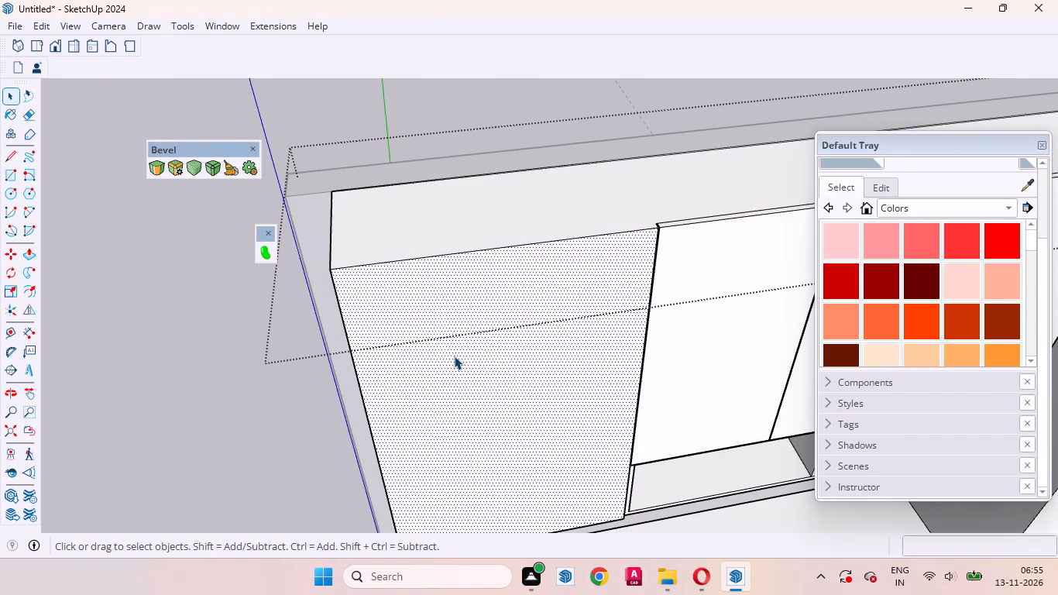
key(f)
click(393, 350)
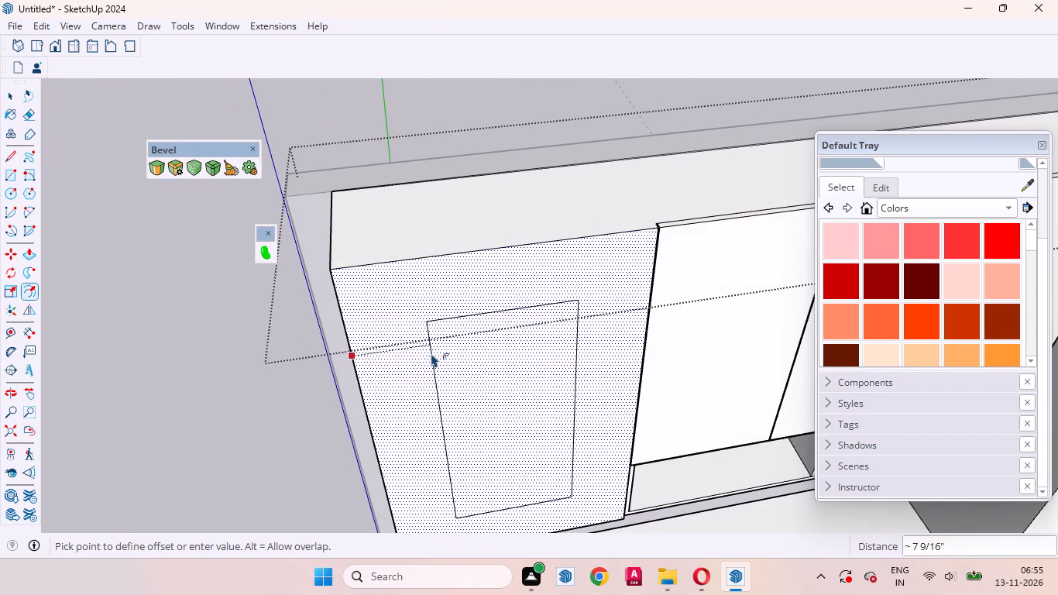
key(1)
text(8mm)
key(Return)
key(space)
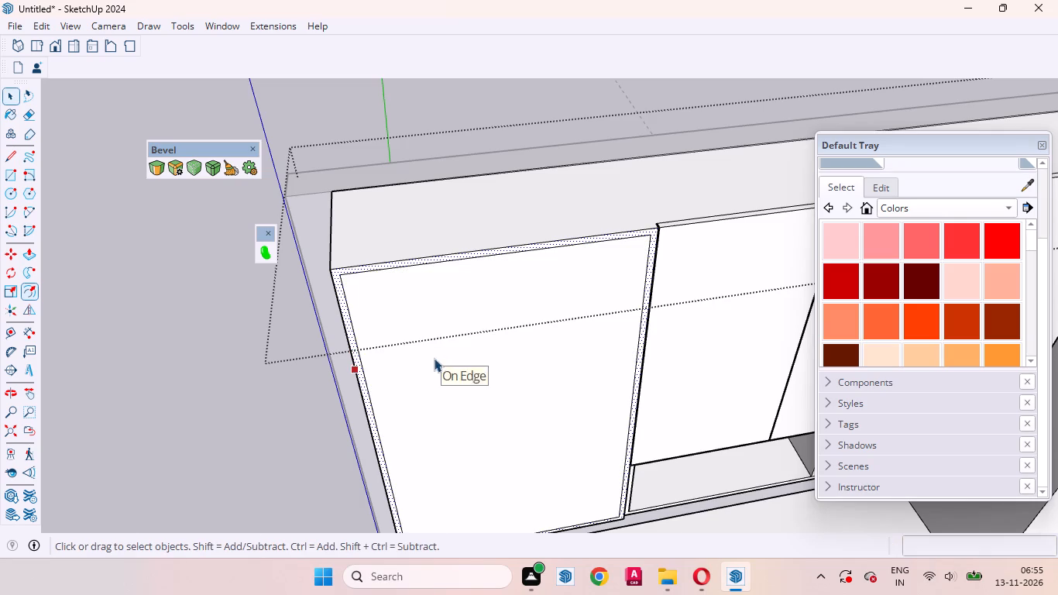
Push/Pull the inner face of the end section 12" inward to hollow out an open compartment.
click(458, 358)
key(p)
click(462, 358)
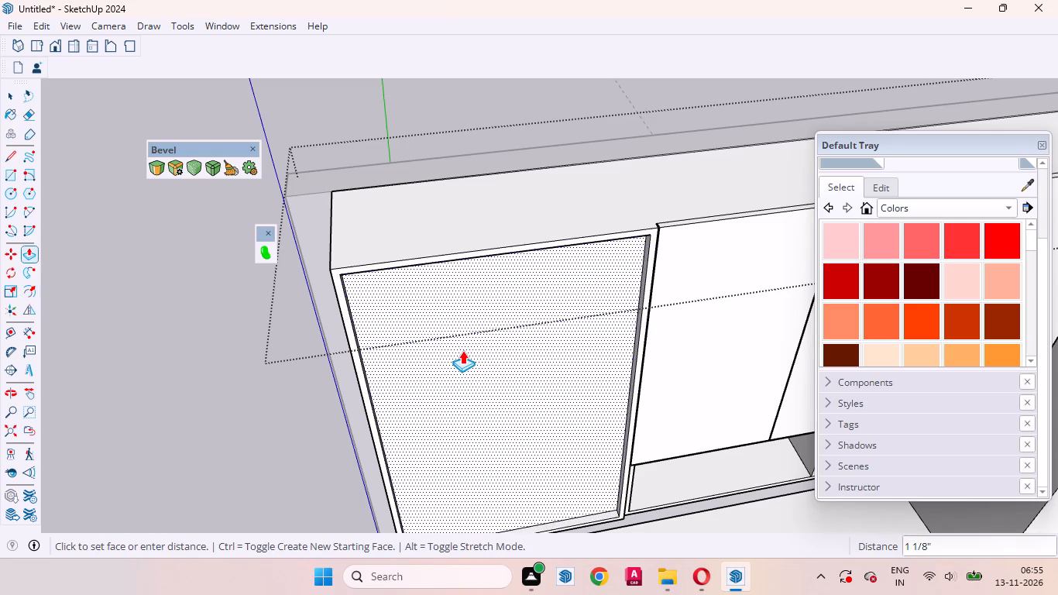
text(12)
key(Return)
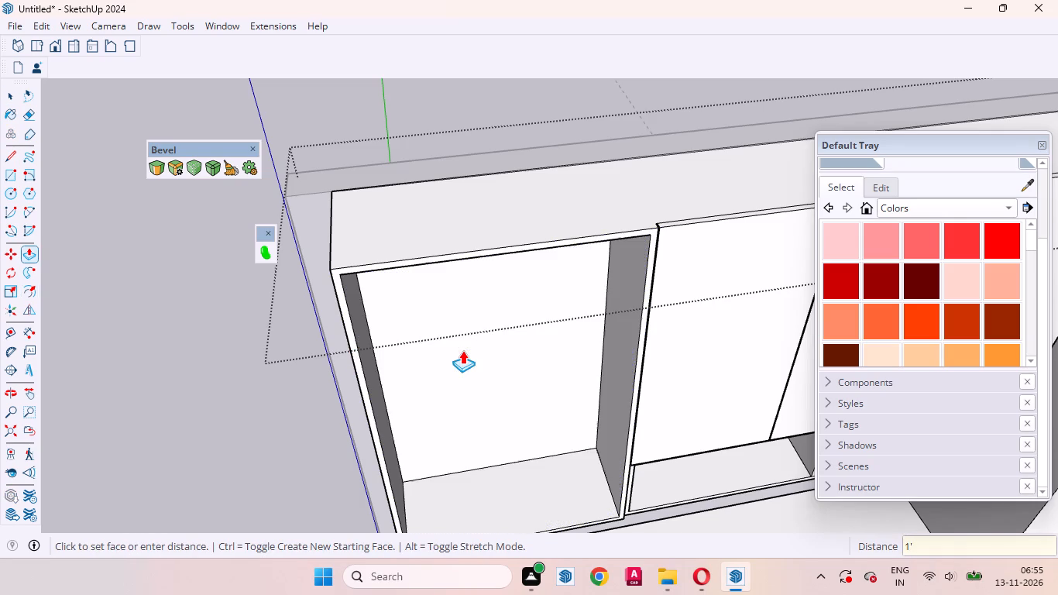
key(space)
scroll(472, 342, down, 11)
middle_drag(465, 411, 279, 278)
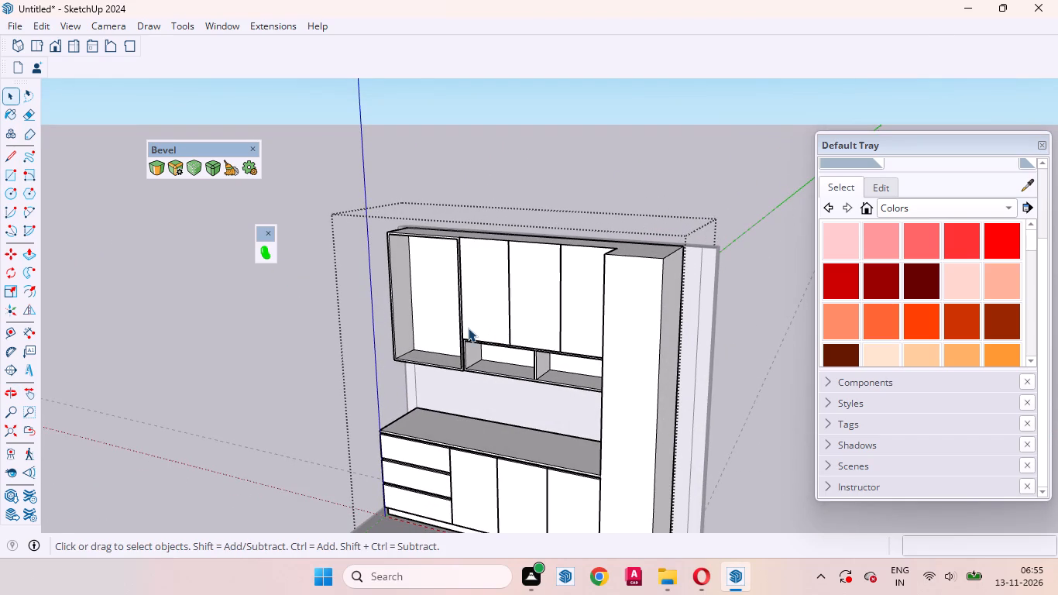
Push/Pull the open compartment's front frame 18 mm inward as a new face, keeping the original front face.
scroll(457, 208, up, 14)
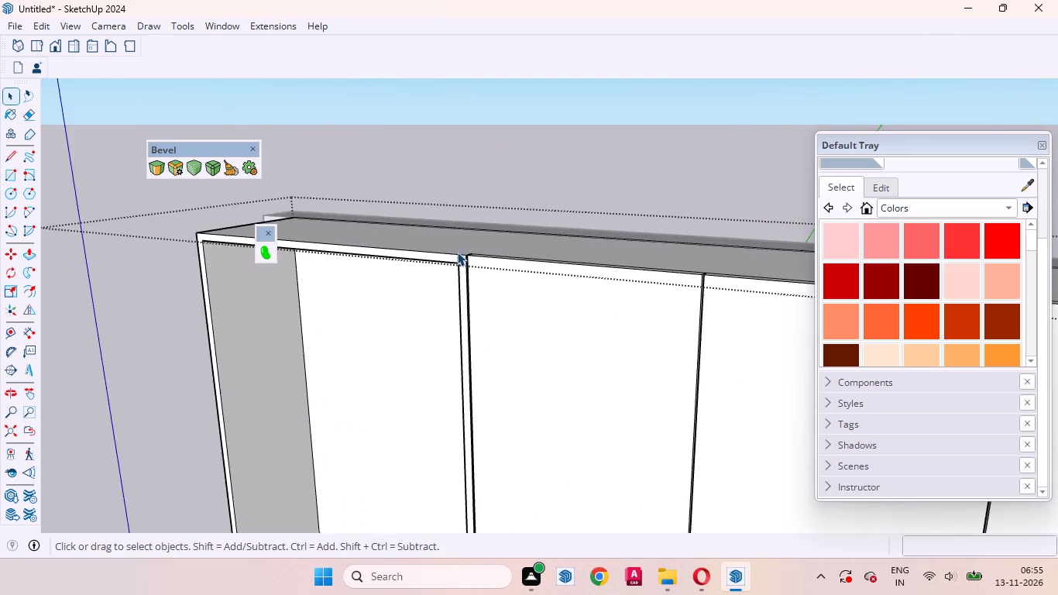
scroll(457, 252, up, 12)
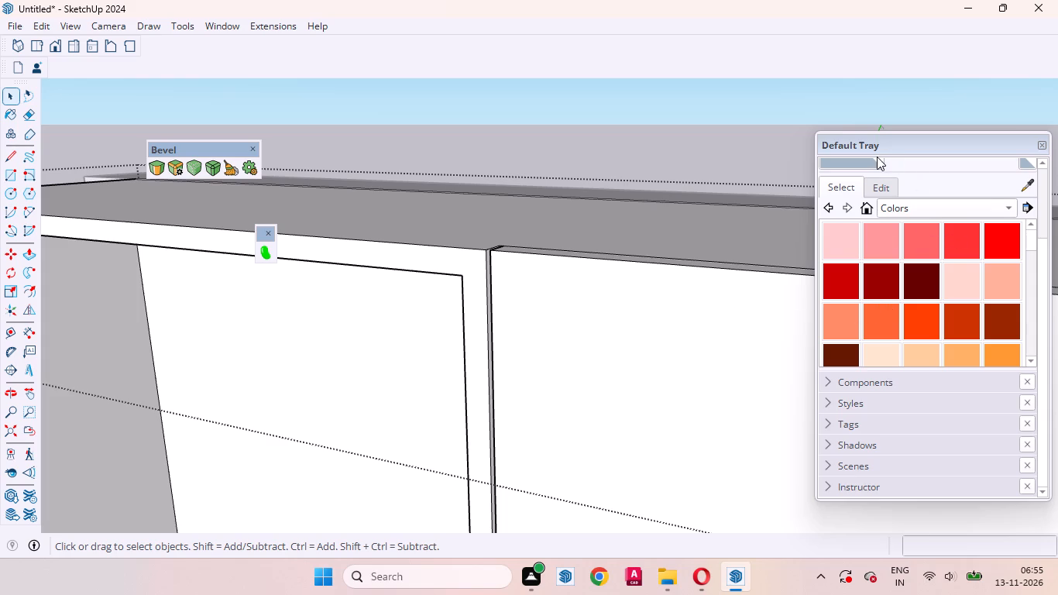
scroll(898, 163, down, 2)
scroll(621, 215, down, 8)
middle_drag(580, 236, 764, 339)
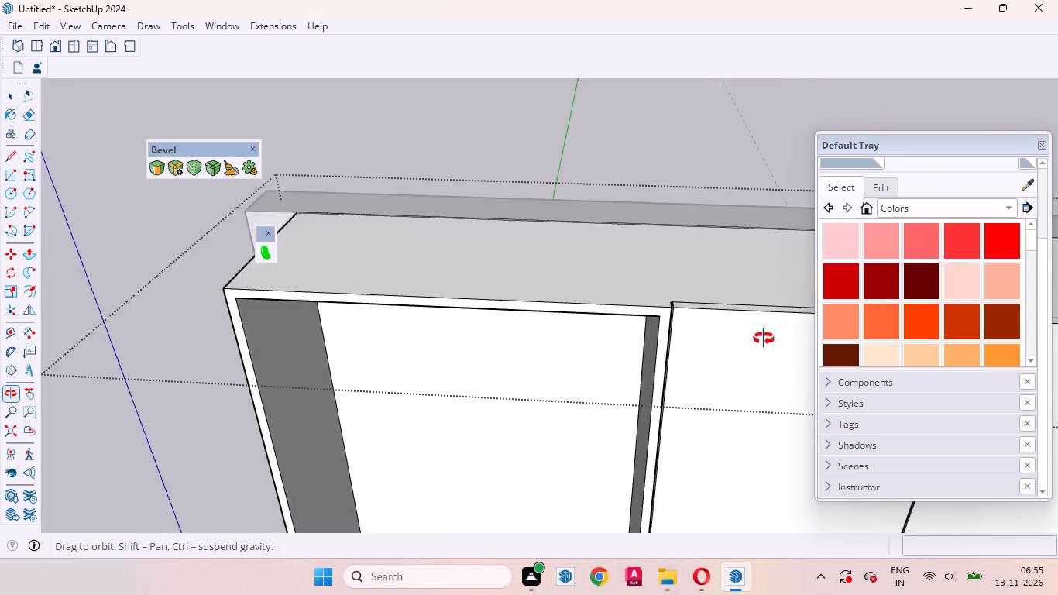
middle_drag(764, 339, 764, 340)
scroll(733, 332, up, 11)
click(727, 302)
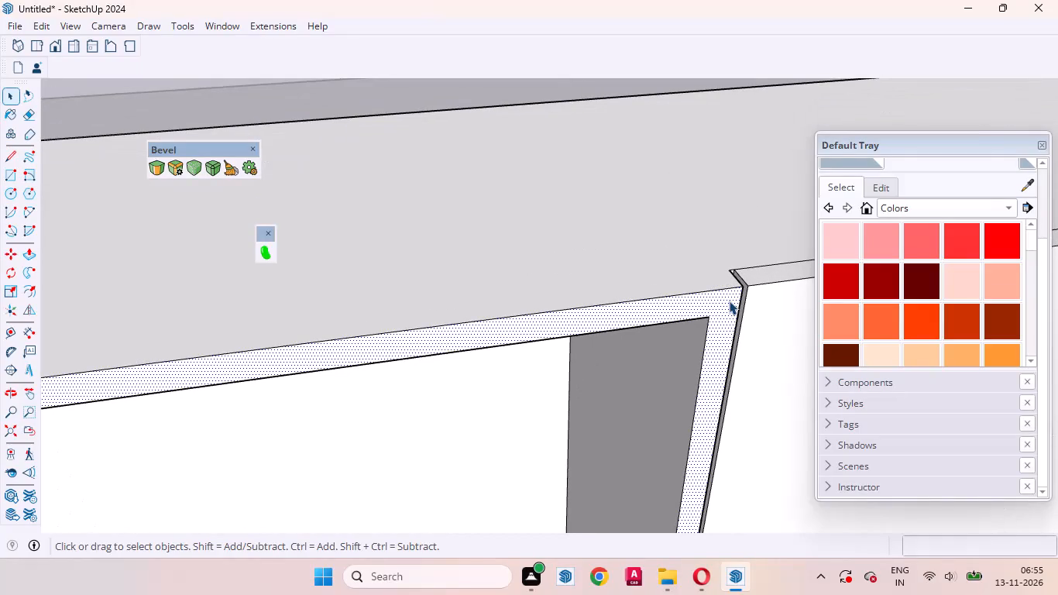
key(p)
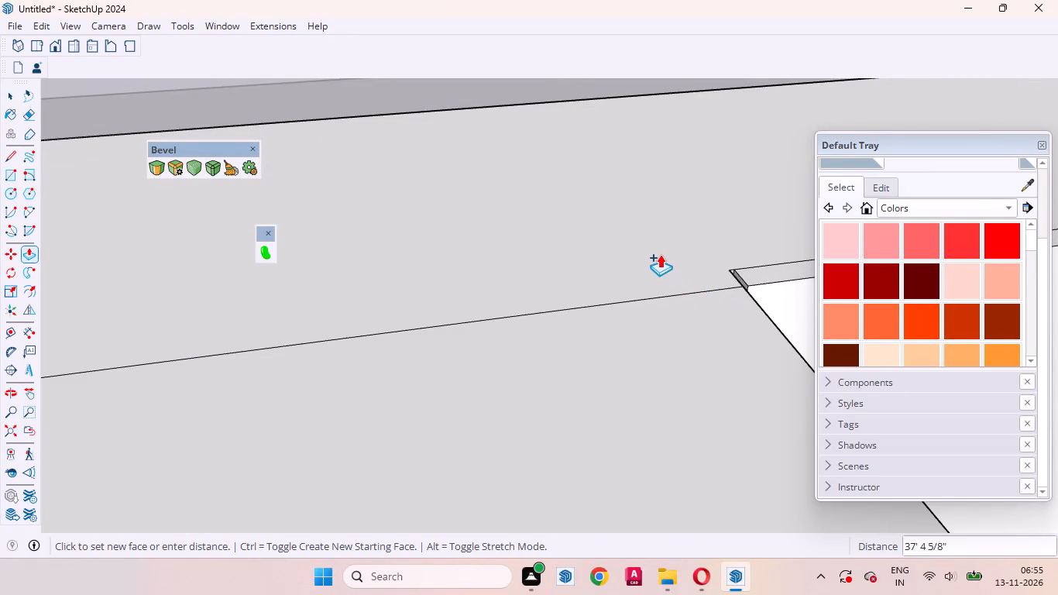
key(space)
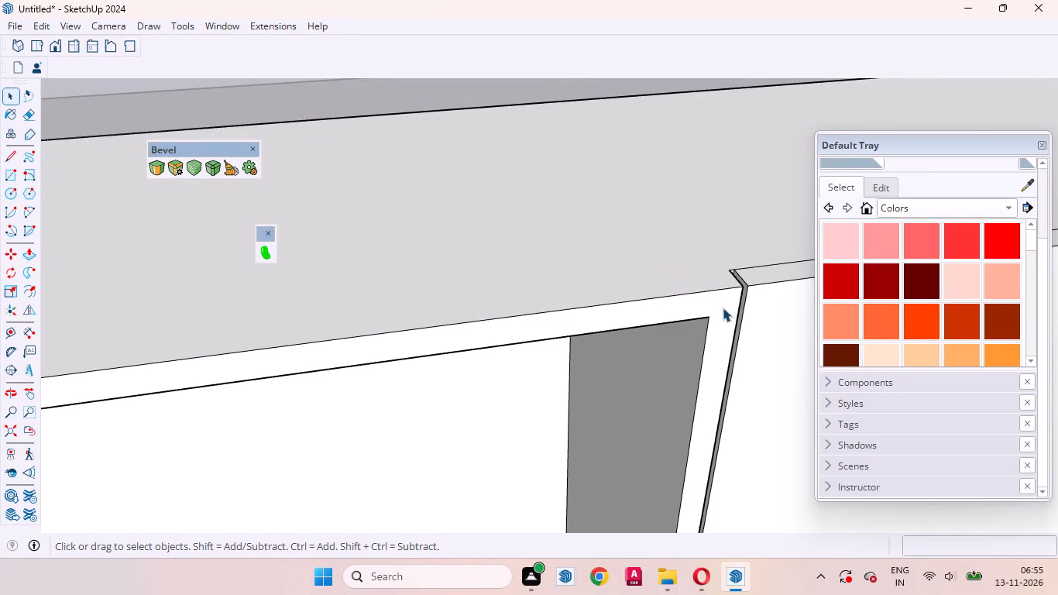
key(p)
click(720, 310)
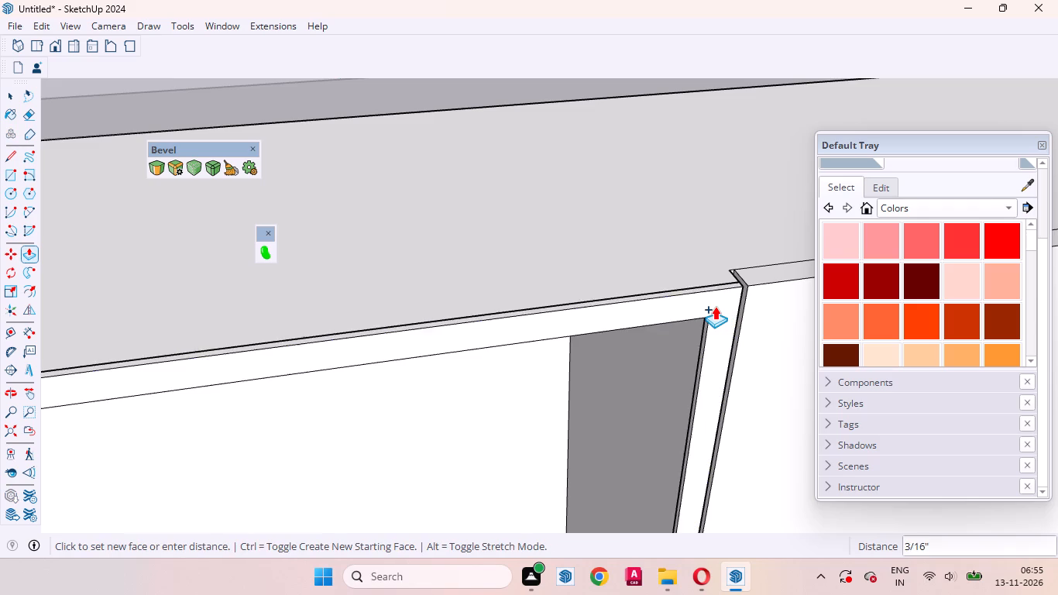
text(18mm)
key(Return)
key(space)
Examine the hollowed-out end compartment and its front frame from several angles.
scroll(689, 203, down, 2)
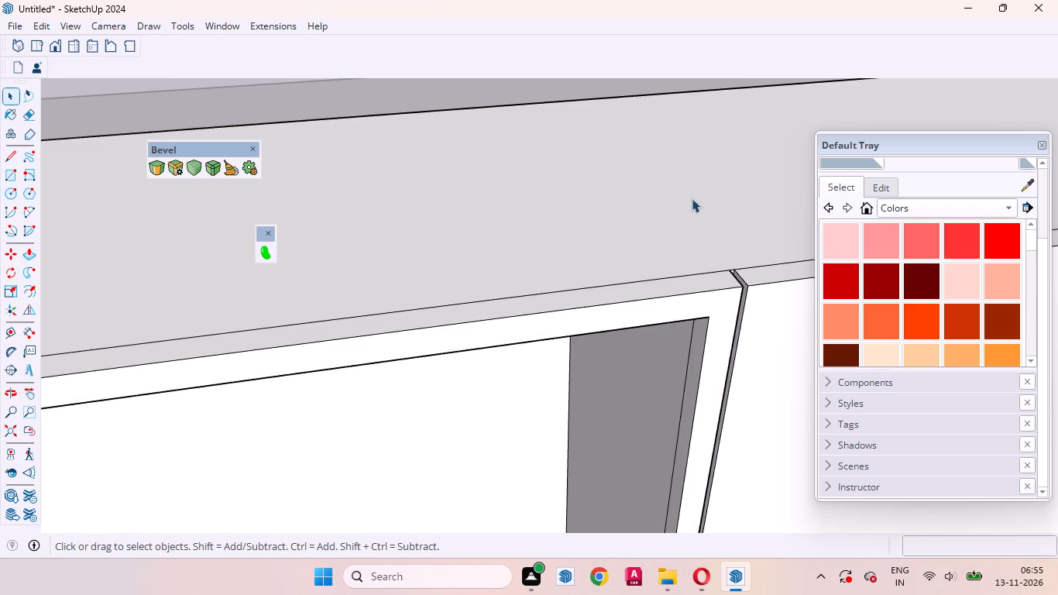
scroll(692, 198, down, 13)
middle_drag(667, 250, 592, 151)
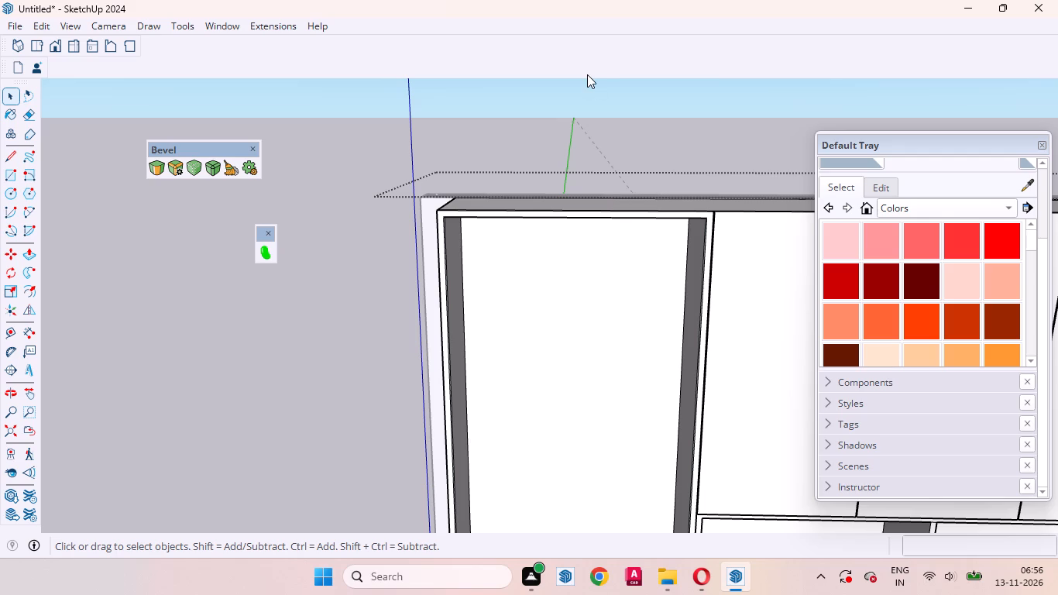
scroll(548, 208, down, 4)
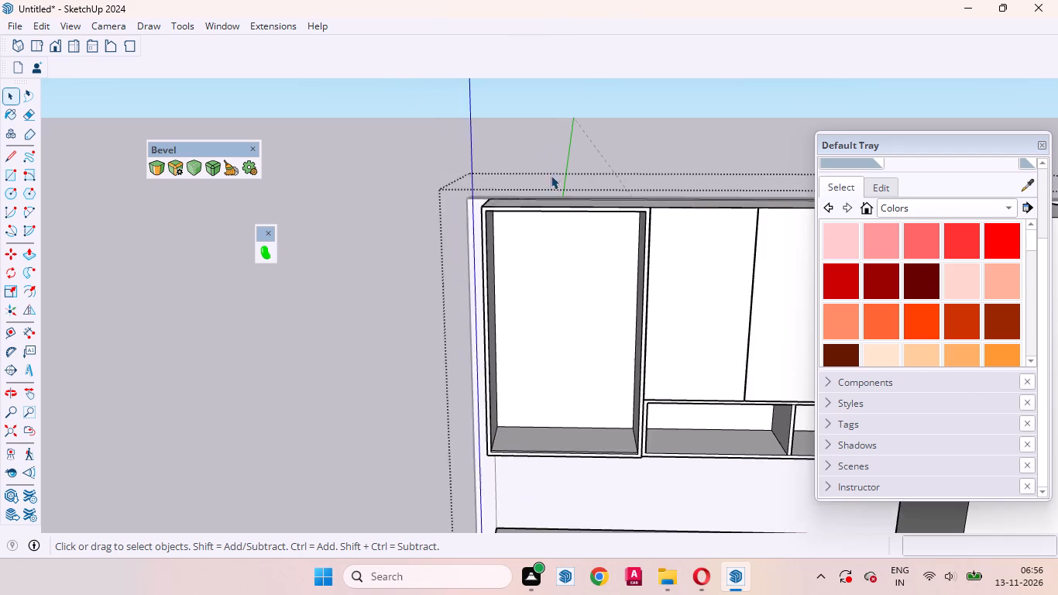
scroll(551, 175, down, 4)
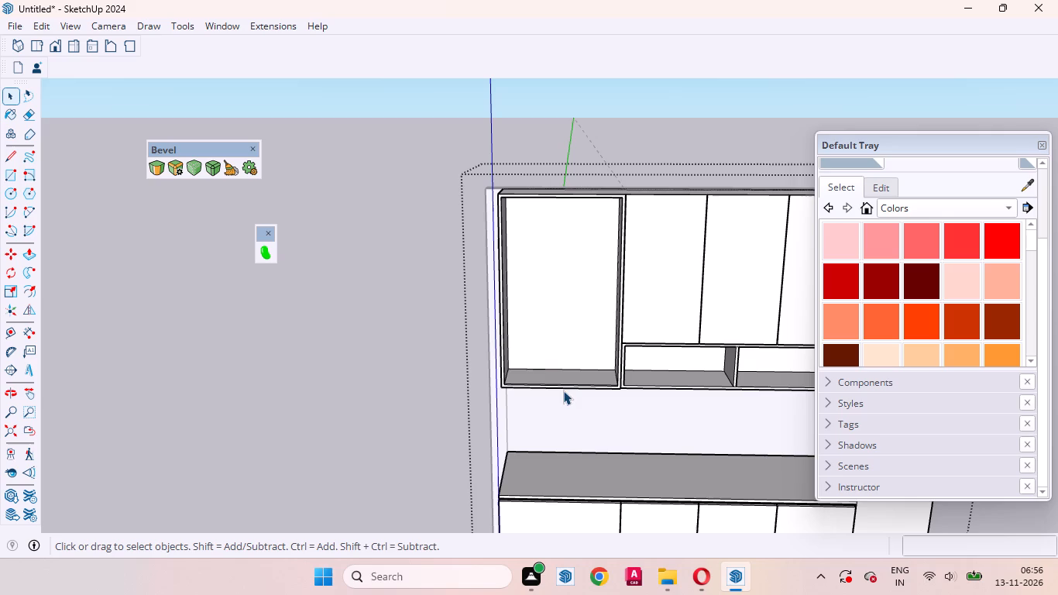
middle_drag(542, 387, 400, 366)
scroll(541, 277, up, 5)
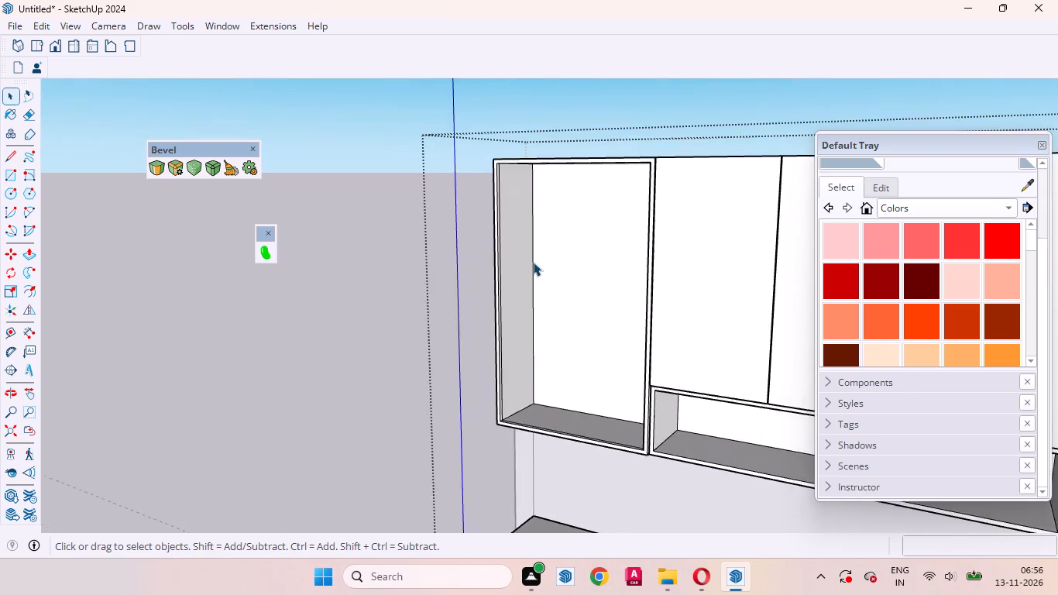
Copy the four edge lines just behind the end compartment's front frame 3 mm deeper into the compartment.
scroll(533, 262, up, 2)
click(503, 254)
middle_drag(483, 270, 403, 249)
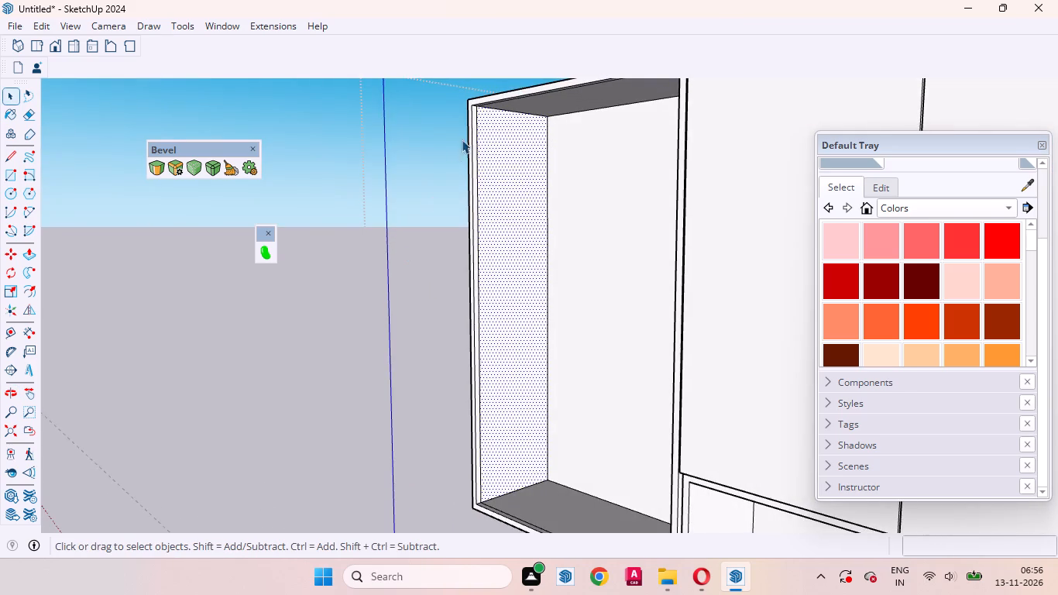
scroll(472, 124, up, 7)
click(479, 112)
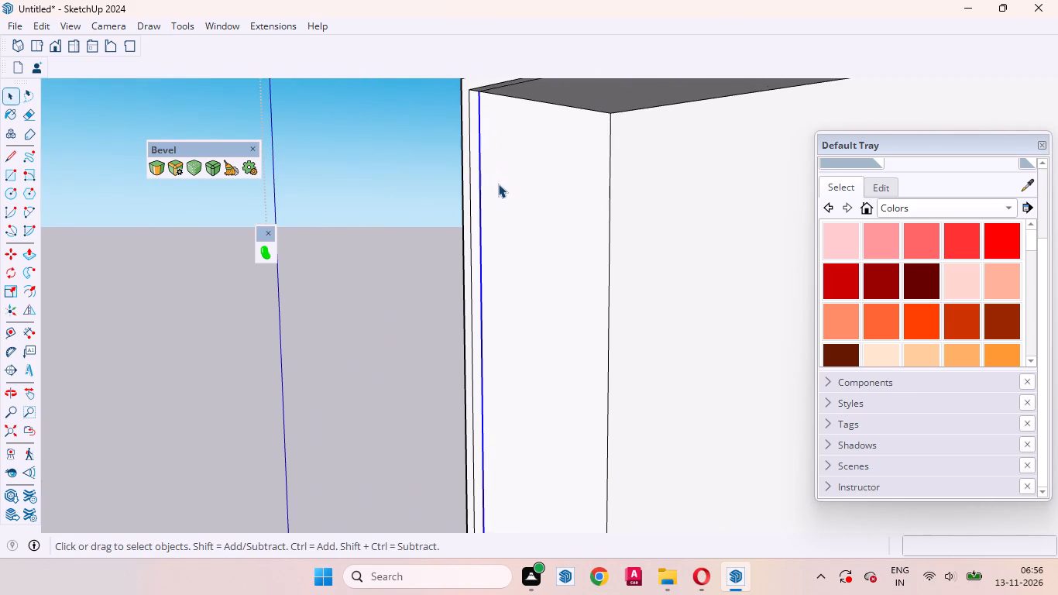
scroll(537, 173, down, 10)
middle_drag(562, 169, 562, 156)
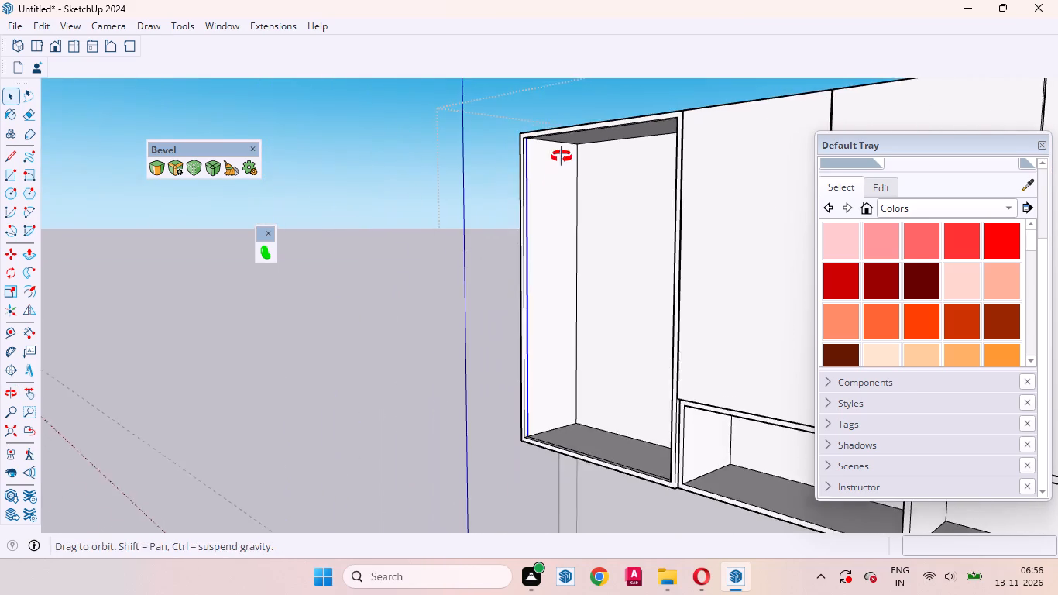
middle_drag(562, 156, 573, 105)
scroll(565, 132, up, 12)
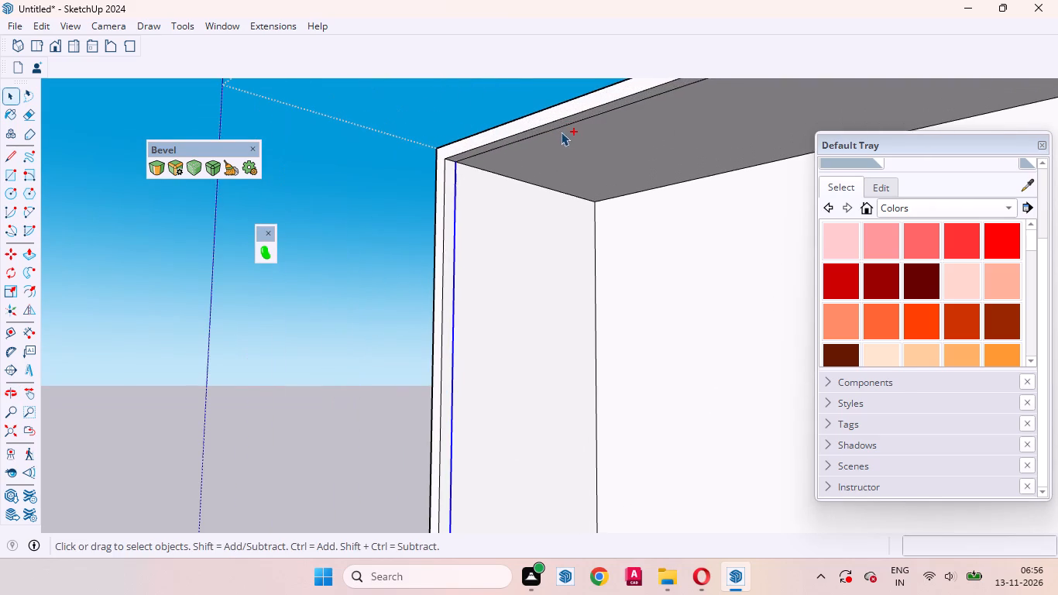
ctrl+click(561, 129)
ctrl+scroll(563, 146, down, 12)
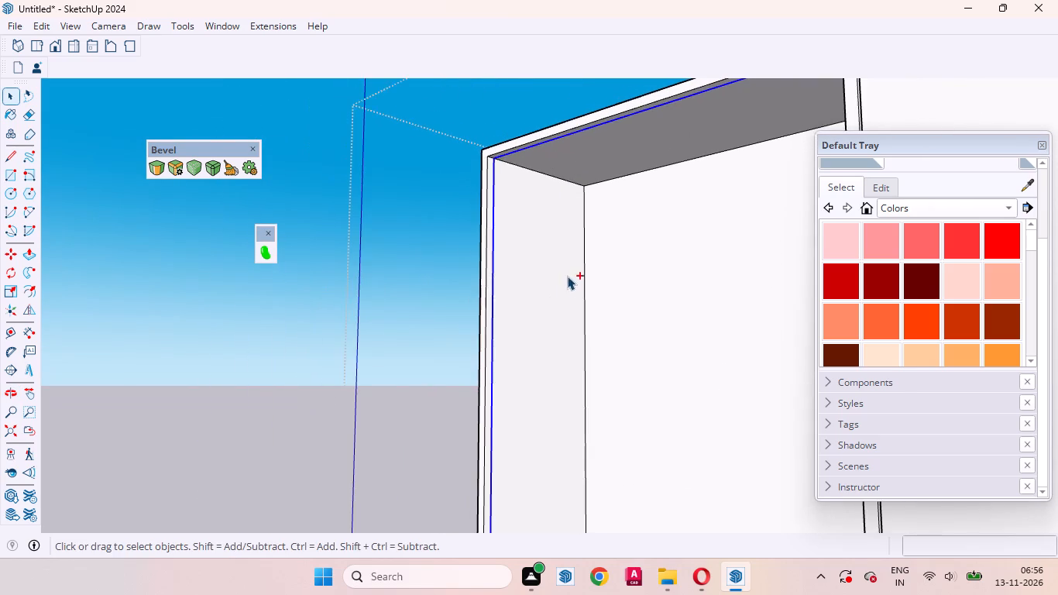
ctrl+scroll(551, 244, down, 10)
ctrl+middle_drag(563, 375, 575, 490)
ctrl+scroll(570, 447, up, 18)
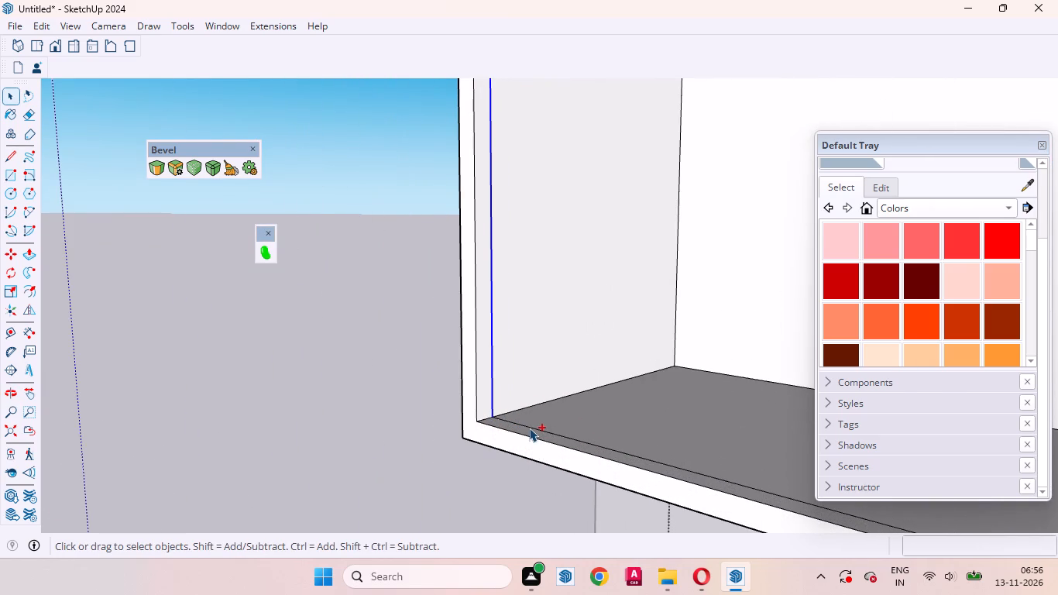
ctrl+click(531, 428)
ctrl+scroll(480, 346, down, 15)
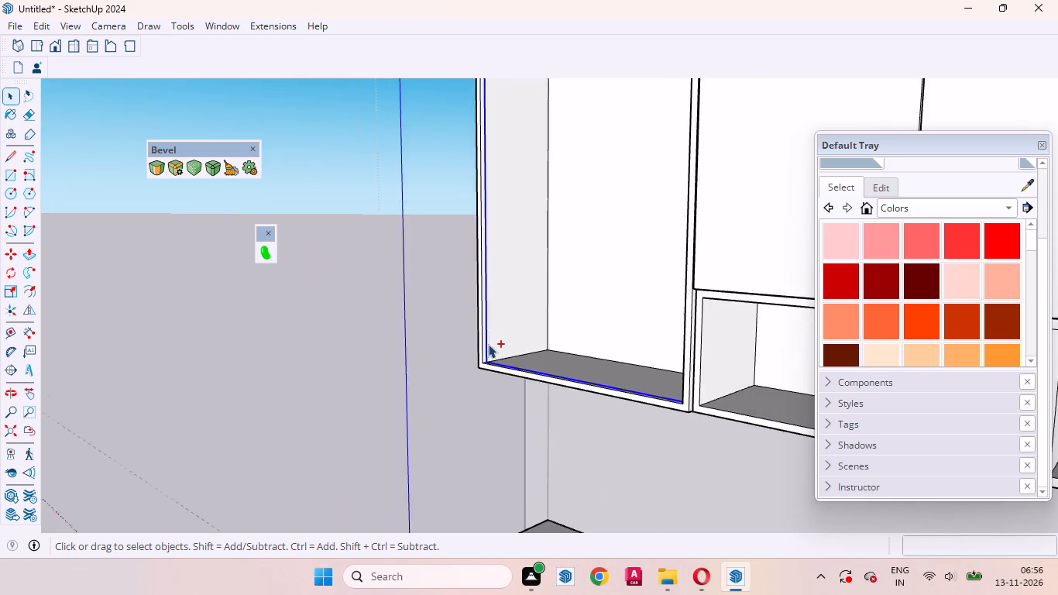
ctrl+scroll(488, 344, down, 1)
ctrl+middle_drag(488, 336, 881, 426)
ctrl+scroll(773, 246, up, 3)
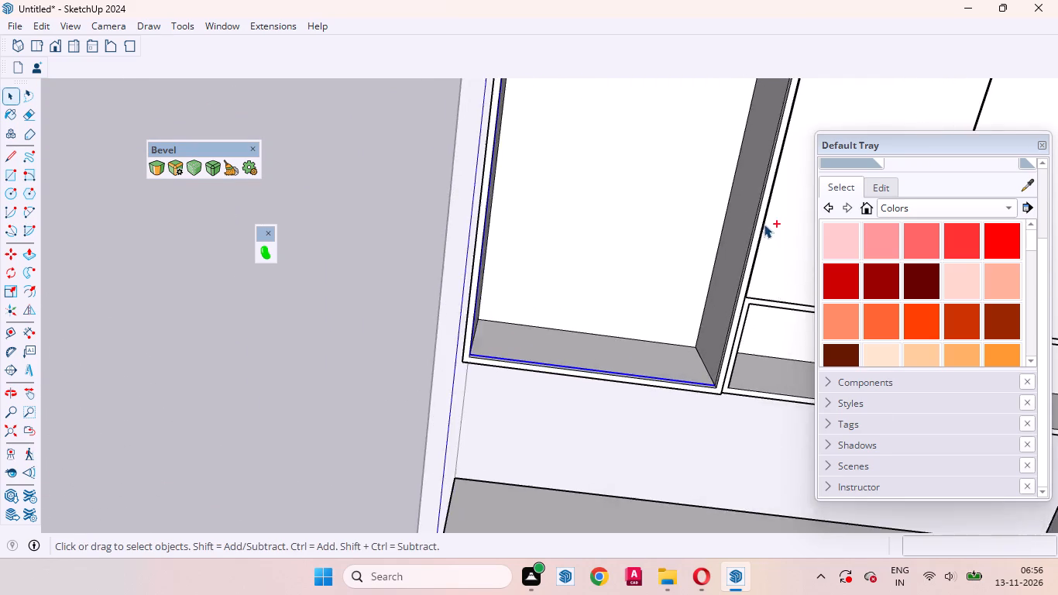
ctrl+scroll(764, 224, up, 10)
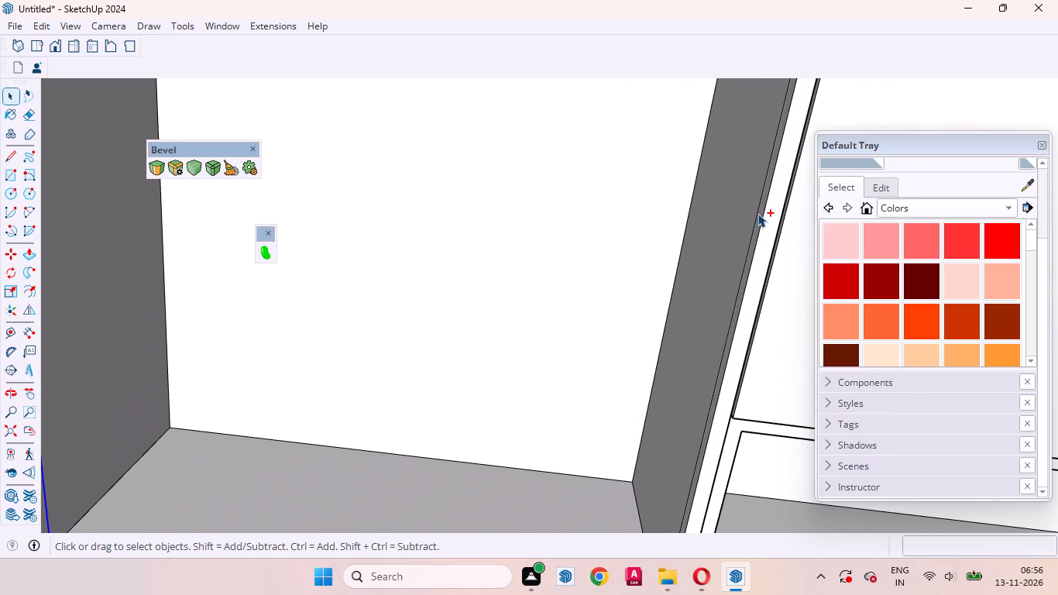
ctrl+click(757, 213)
ctrl+scroll(640, 231, down, 7)
ctrl+middle_drag(474, 358, 400, 408)
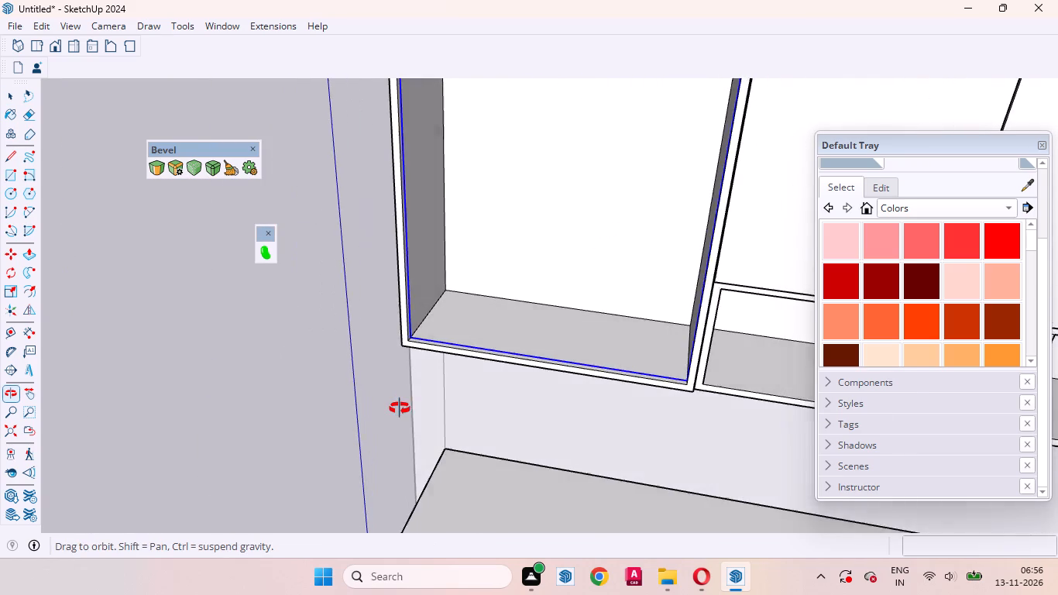
ctrl+middle_drag(400, 408, 400, 430)
scroll(460, 328, up, 10)
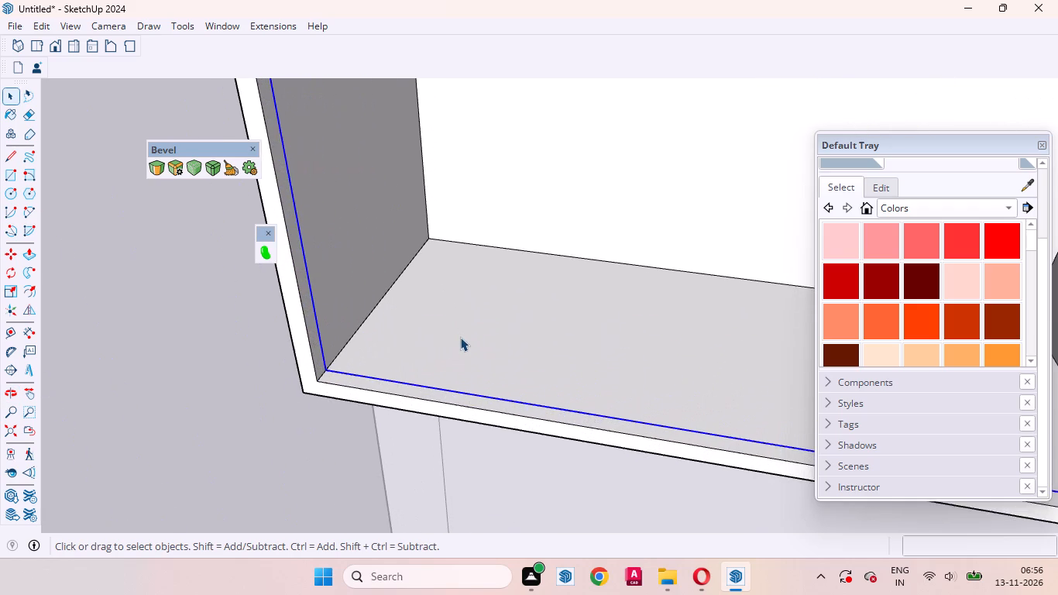
key(m)
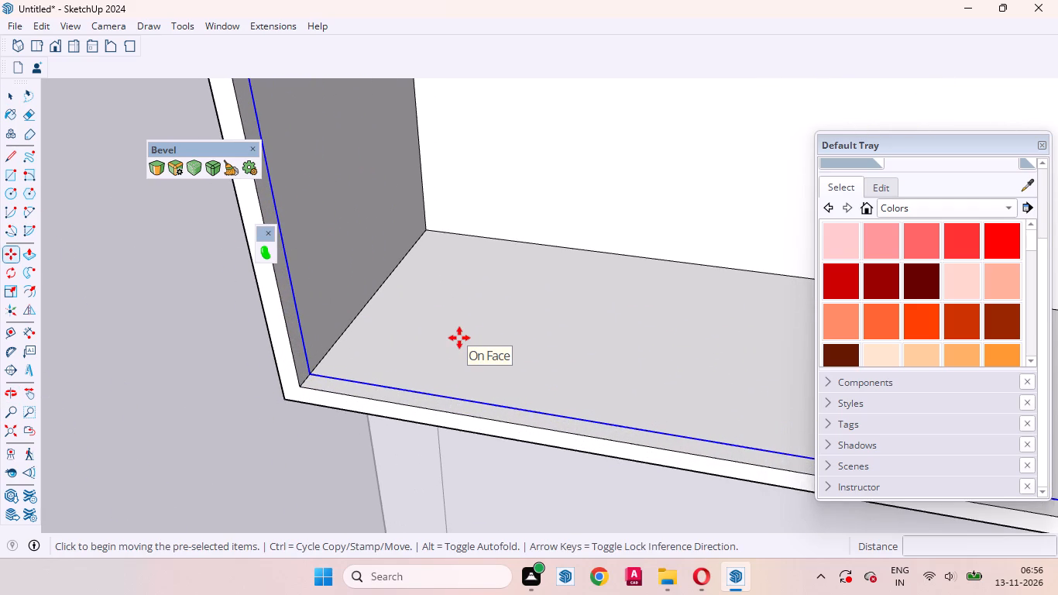
click(486, 367)
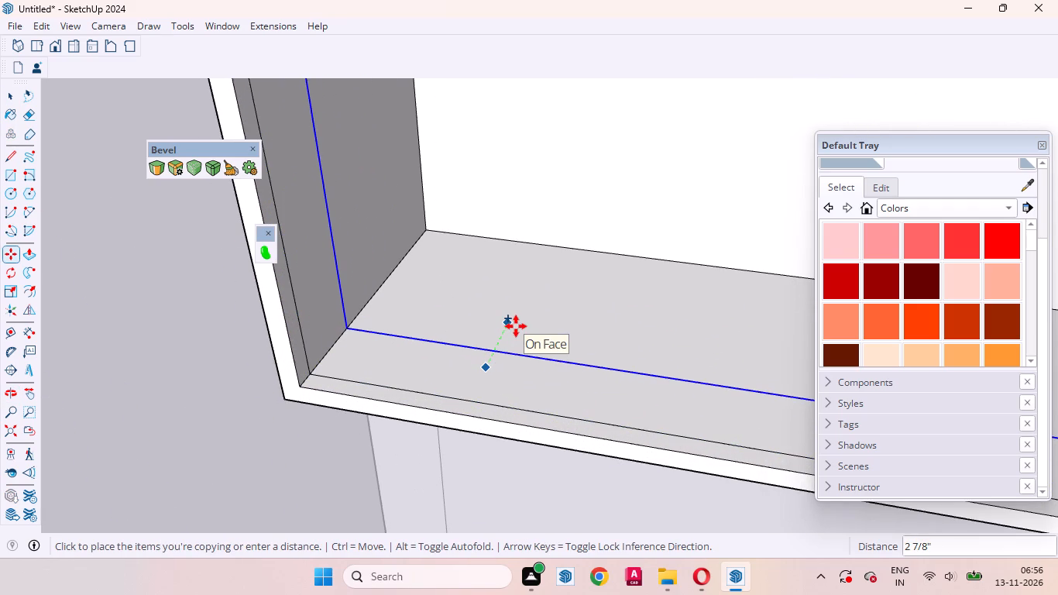
text(3mm)
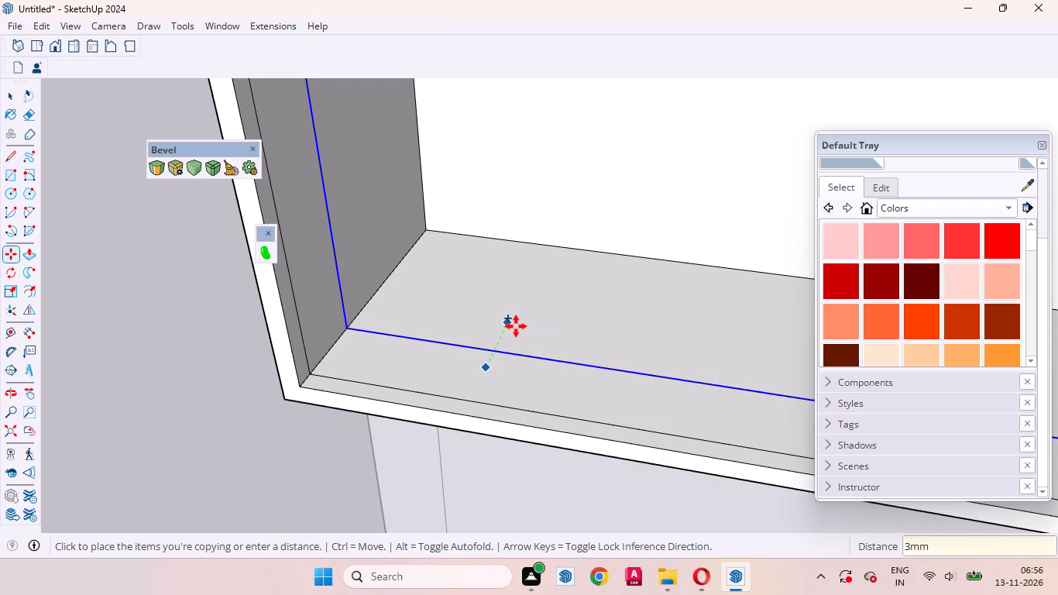
key(Return)
key(space)
Push/Pull the 3 mm strips on the compartment's outer side and bottom by the previous distance to start a groove.
scroll(324, 377, up, 4)
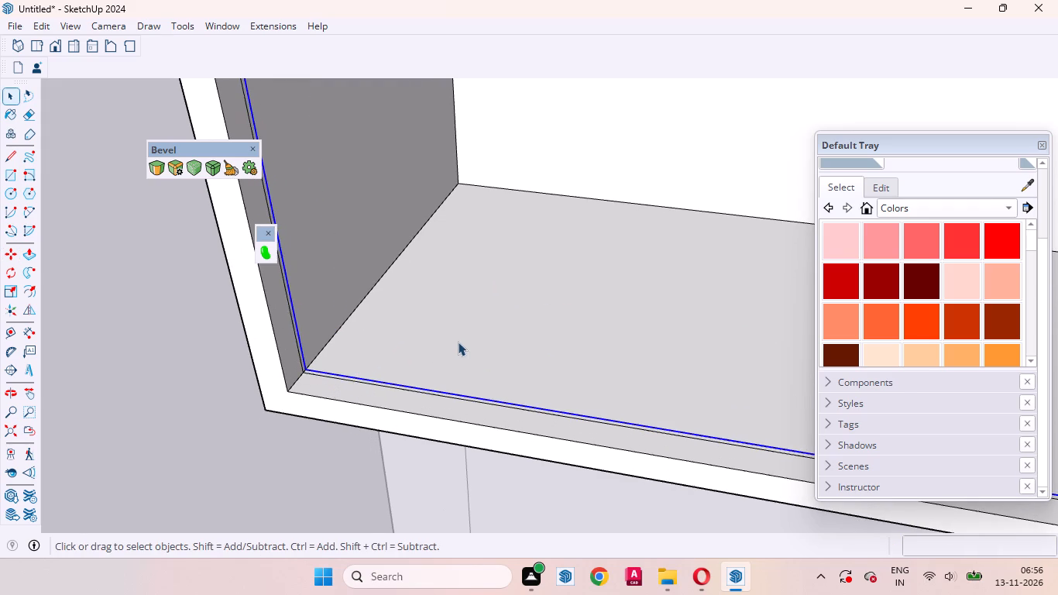
click(473, 339)
middle_drag(452, 347, 318, 404)
scroll(287, 300, up, 11)
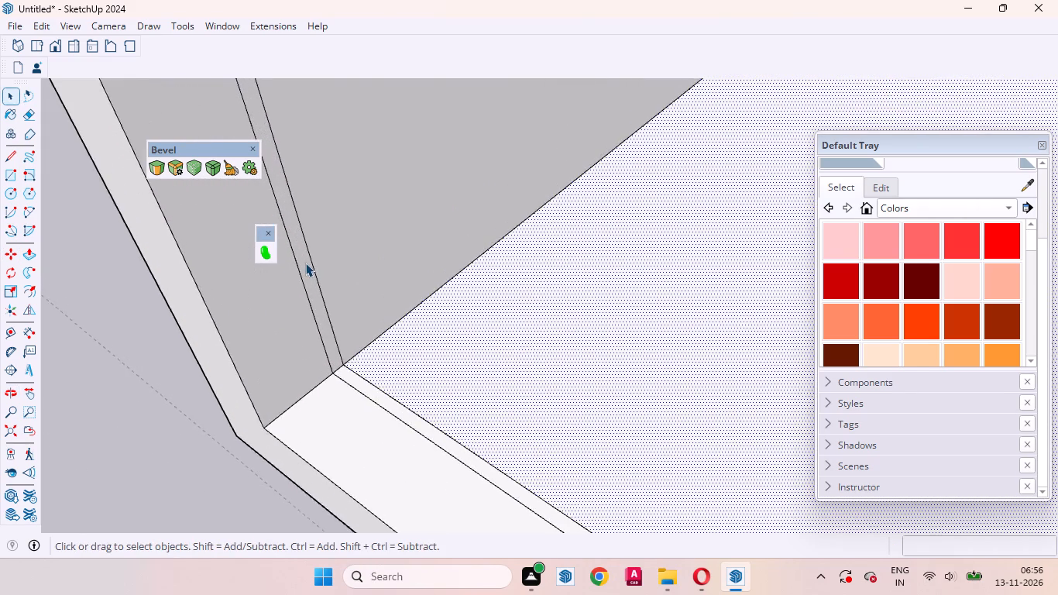
scroll(305, 263, up, 4)
click(306, 263)
key(p)
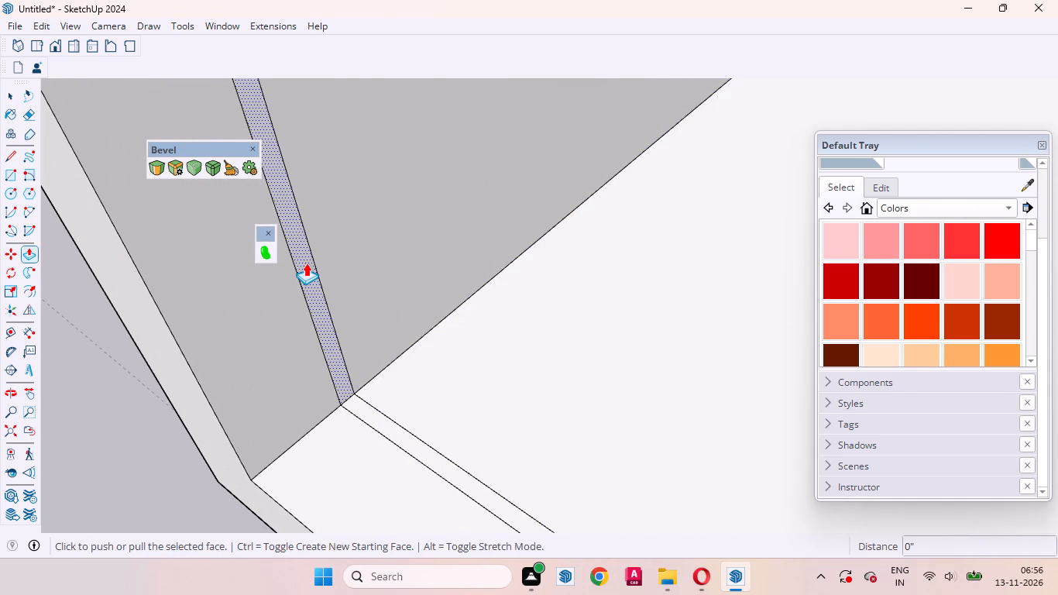
double_click(306, 263)
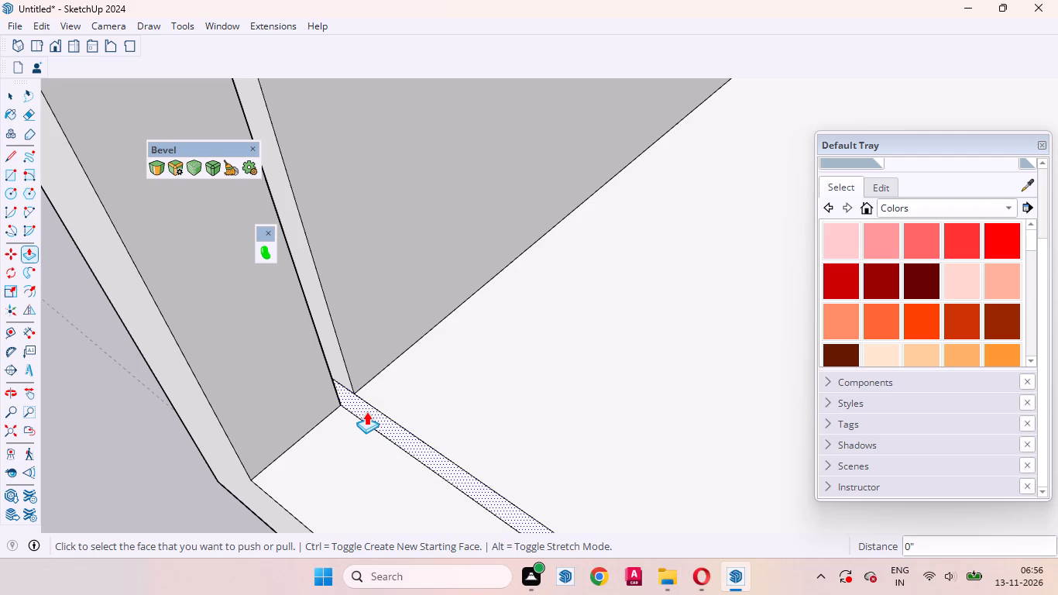
double_click(366, 411)
Push/Pull the 3 mm strip on the compartment side next to the cabinet doors by the same distance.
scroll(414, 328, down, 14)
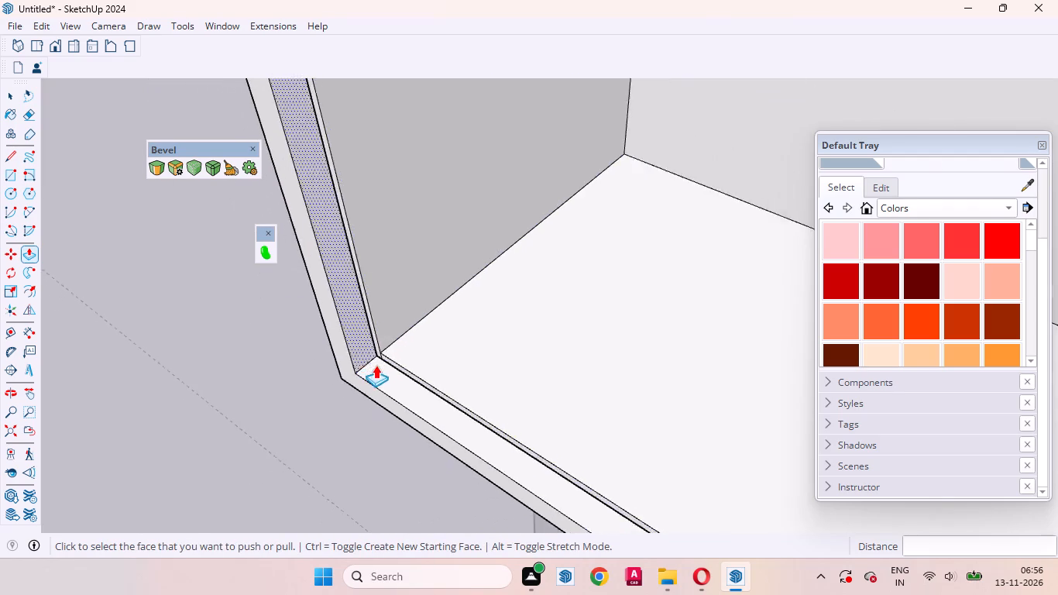
scroll(376, 365, down, 18)
middle_drag(430, 367, 469, 353)
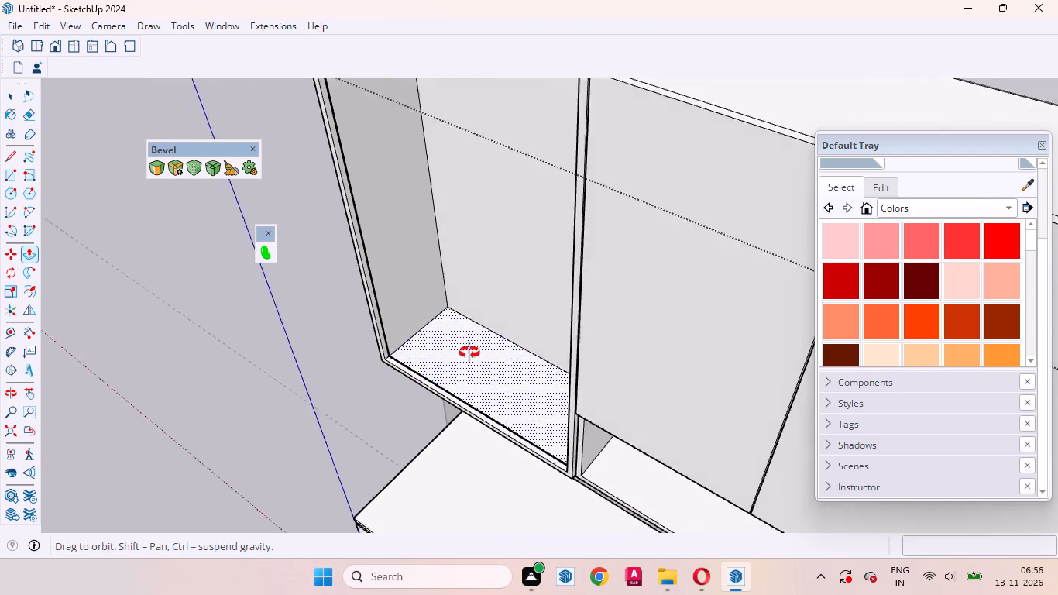
middle_drag(469, 353, 627, 344)
scroll(359, 363, down, 9)
scroll(526, 191, up, 6)
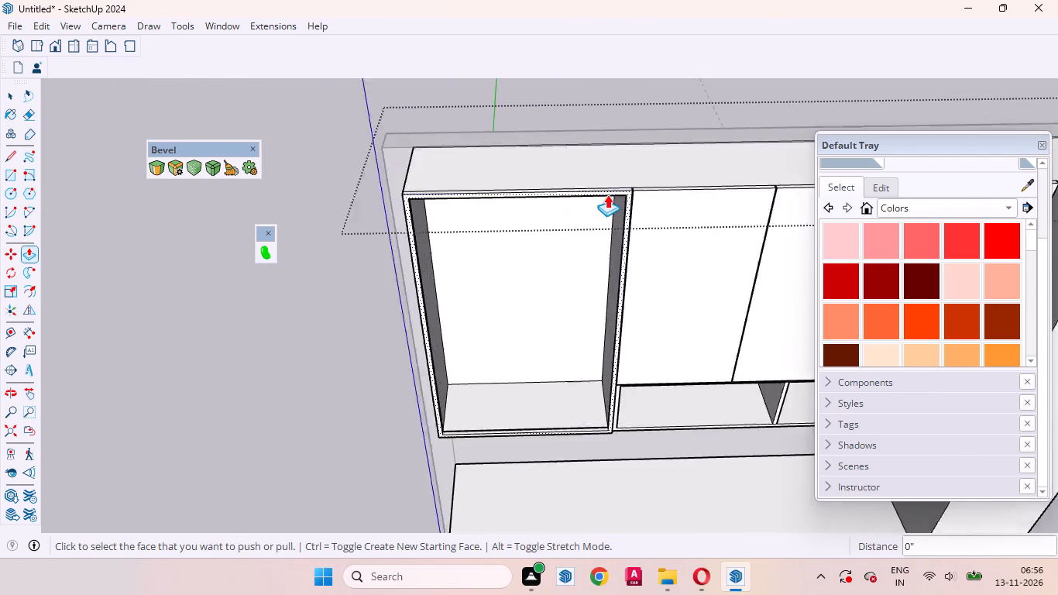
scroll(607, 194, up, 11)
middle_drag(626, 212, 751, 207)
scroll(619, 208, up, 2)
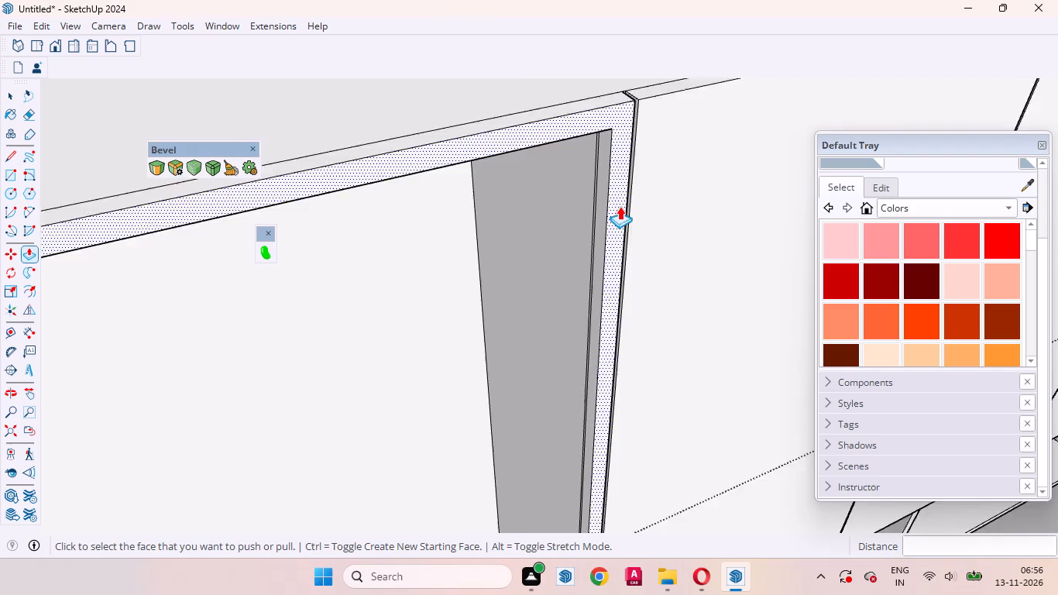
scroll(620, 206, up, 20)
scroll(620, 206, up, 3)
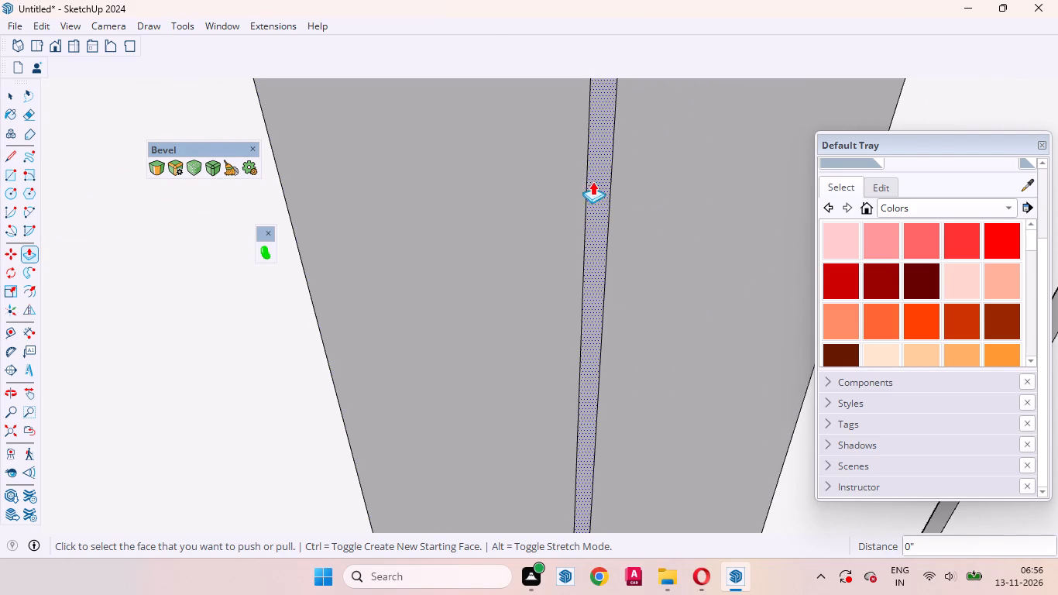
double_click(598, 180)
Push/Pull the 3 mm strip along the compartment's top by the same distance to complete the groove.
scroll(548, 220, down, 14)
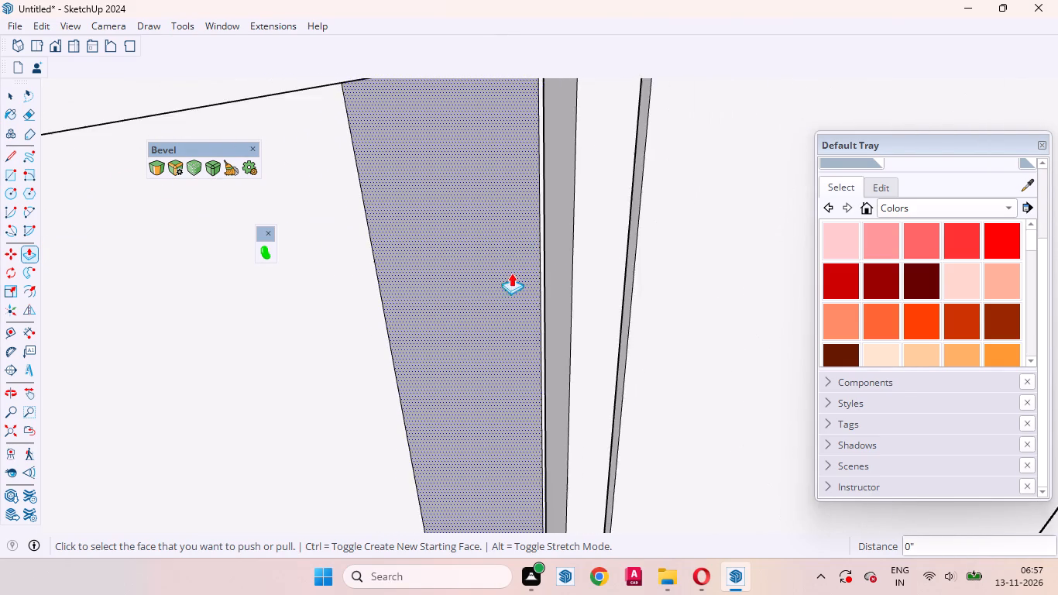
scroll(511, 273, down, 13)
middle_drag(471, 320, 477, 121)
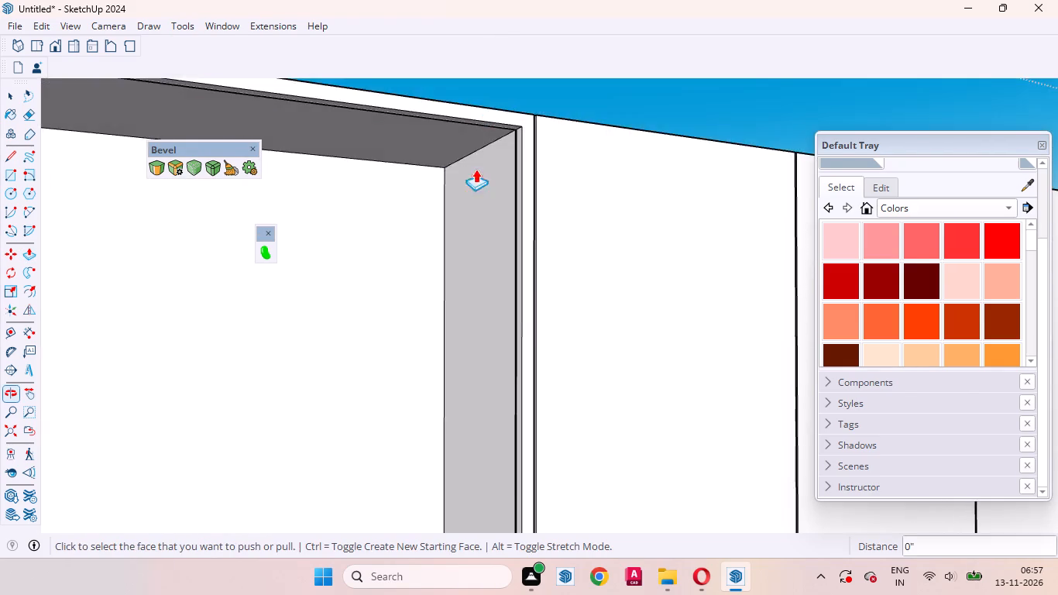
scroll(462, 261, down, 7)
scroll(445, 186, up, 8)
middle_drag(442, 223, 468, 115)
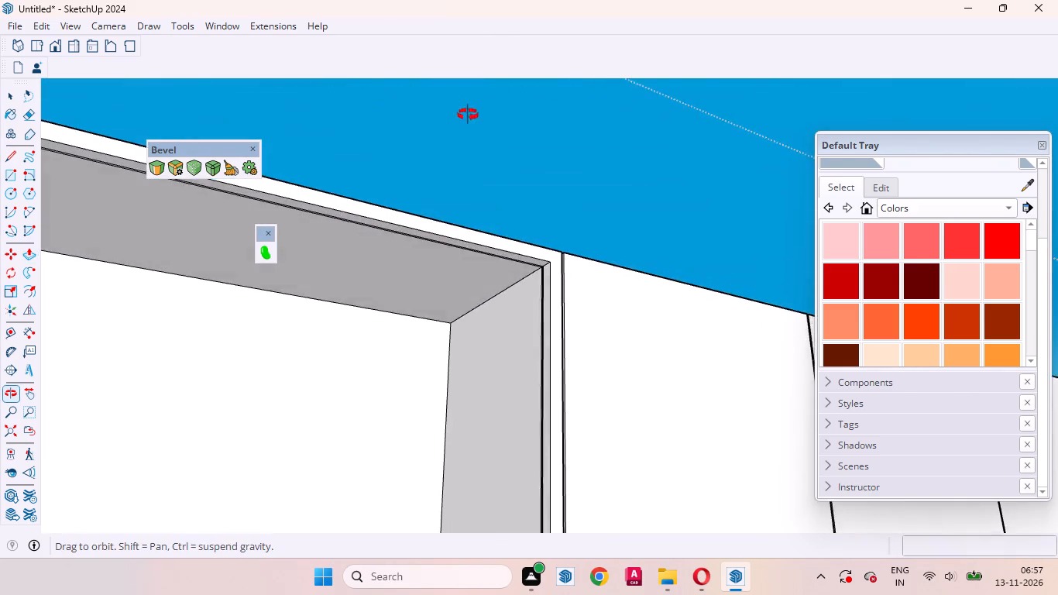
middle_drag(468, 115, 469, 112)
scroll(471, 219, up, 13)
middle_drag(601, 304, 610, 169)
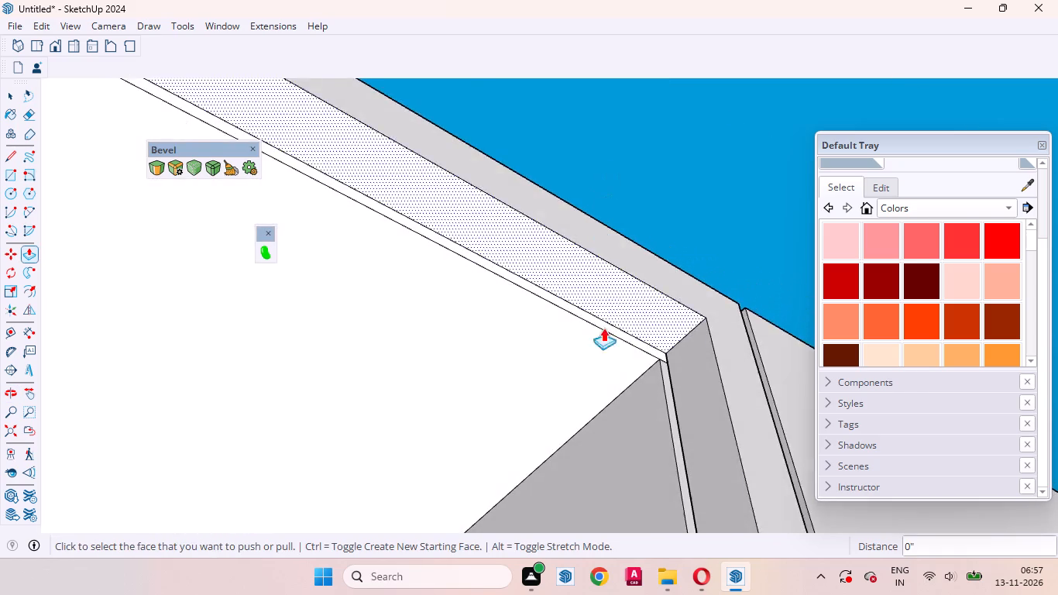
scroll(620, 349, up, 10)
double_click(646, 328)
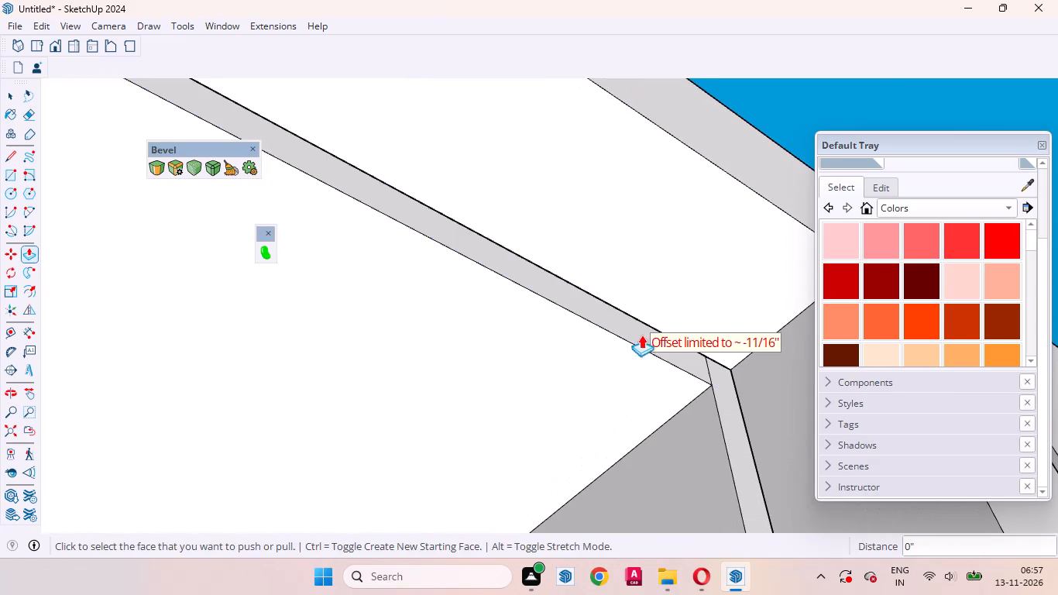
Erase the leftover short edge in the groove at the compartment's upper corner next to the cabinet doors.
key(space)
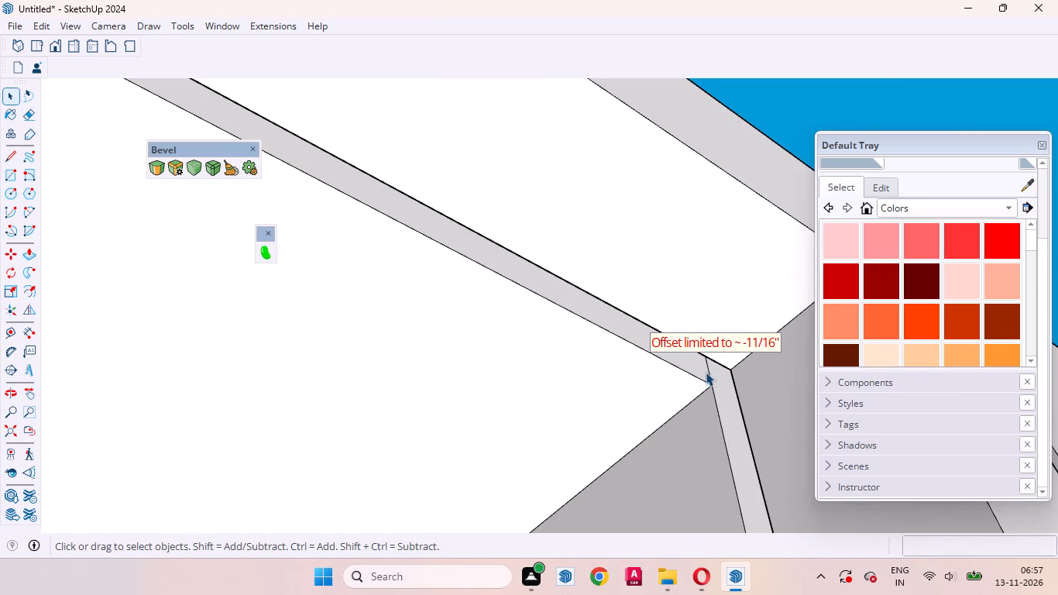
click(706, 370)
right_click(706, 370)
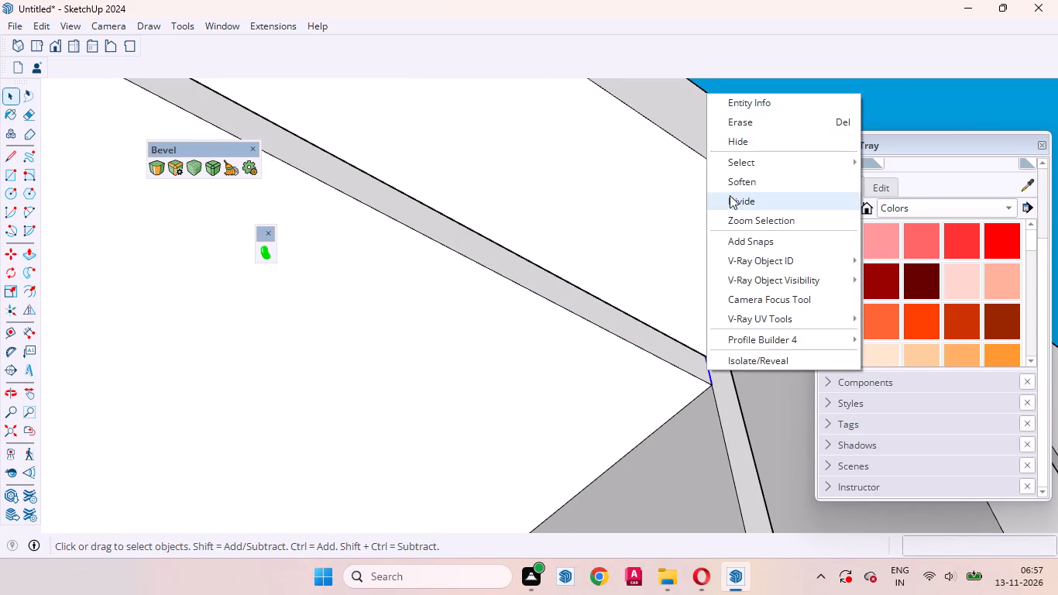
click(731, 128)
Erase the leftover short edge in the groove at the compartment's upper corner on the outer end.
scroll(621, 311, down, 11)
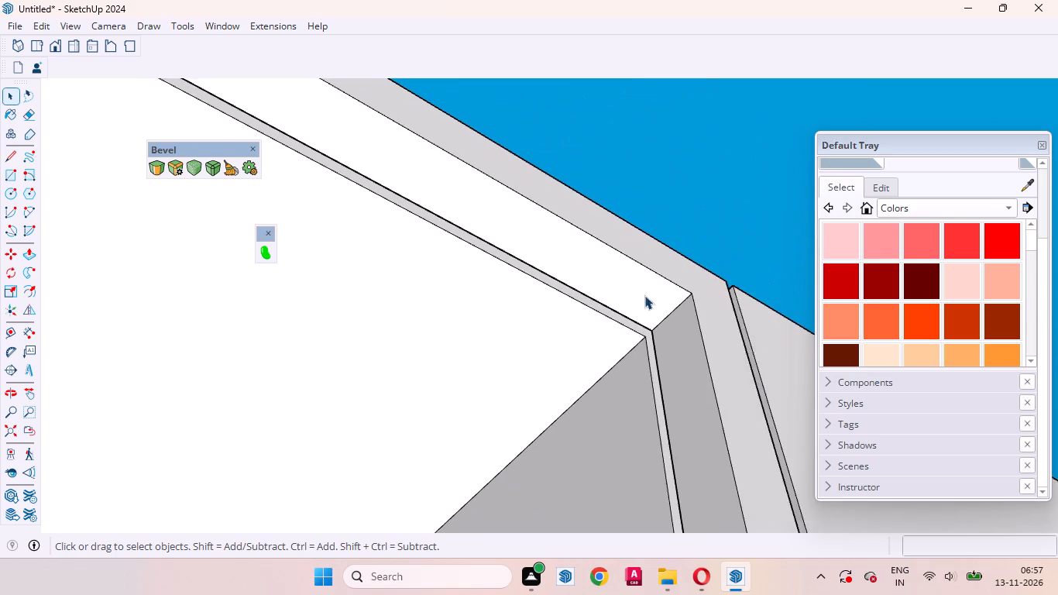
scroll(644, 295, down, 20)
scroll(644, 295, down, 1)
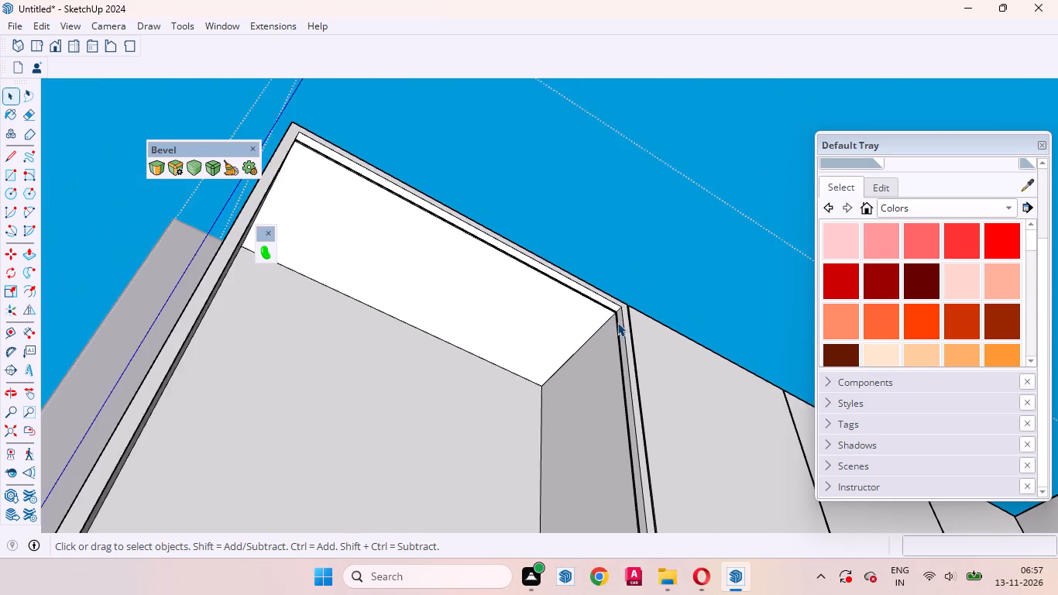
middle_drag(610, 322, 426, 346)
scroll(292, 301, up, 13)
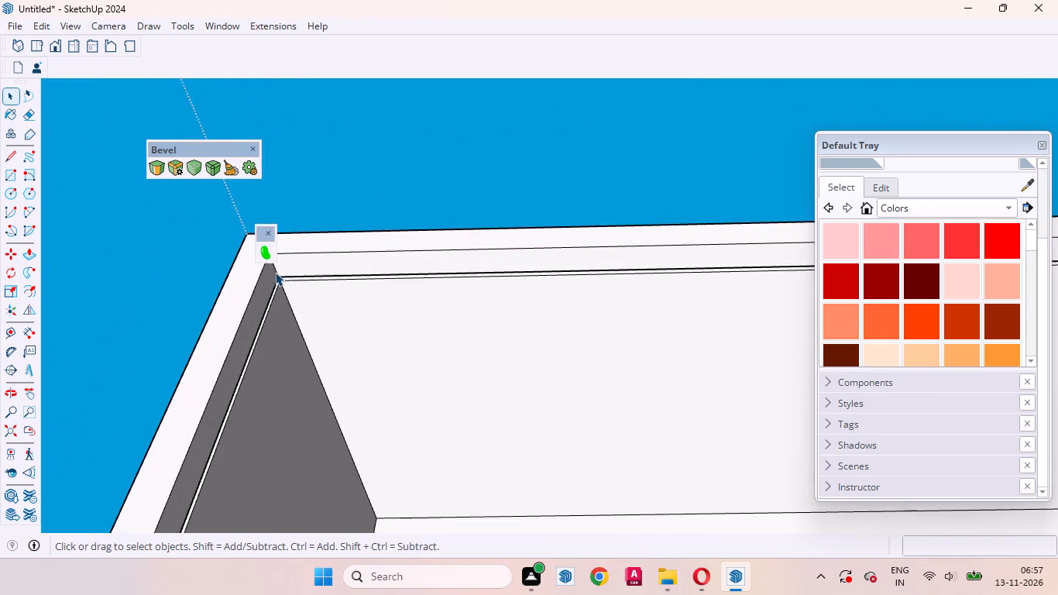
scroll(275, 272, up, 20)
scroll(275, 272, up, 1)
click(287, 294)
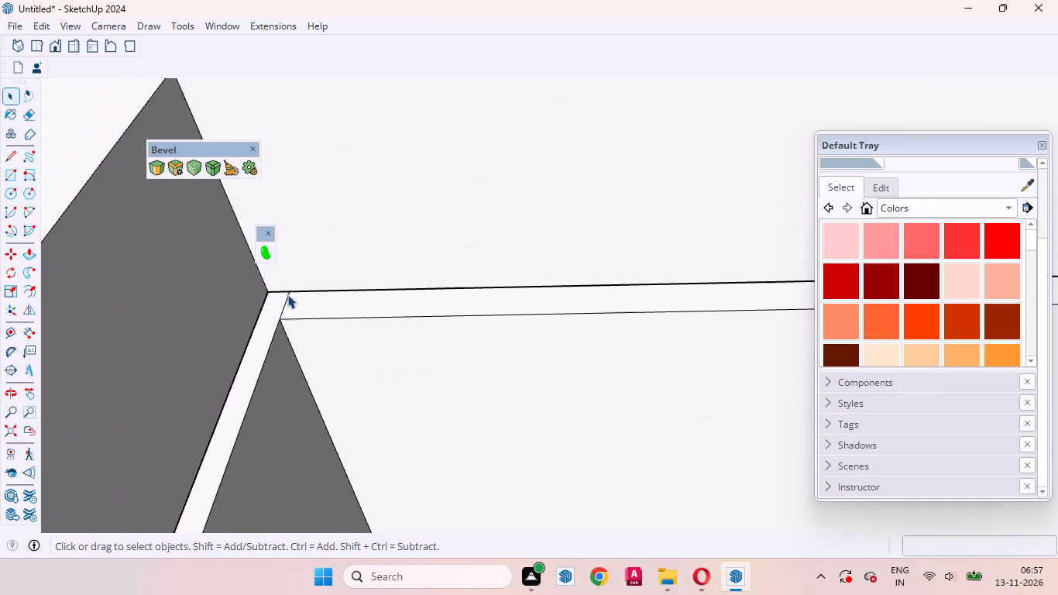
right_click(287, 295)
click(319, 325)
Erase the leftover short edge in the groove at the open end compartment's lower corner on the outer end.
scroll(431, 260, down, 20)
scroll(431, 260, down, 4)
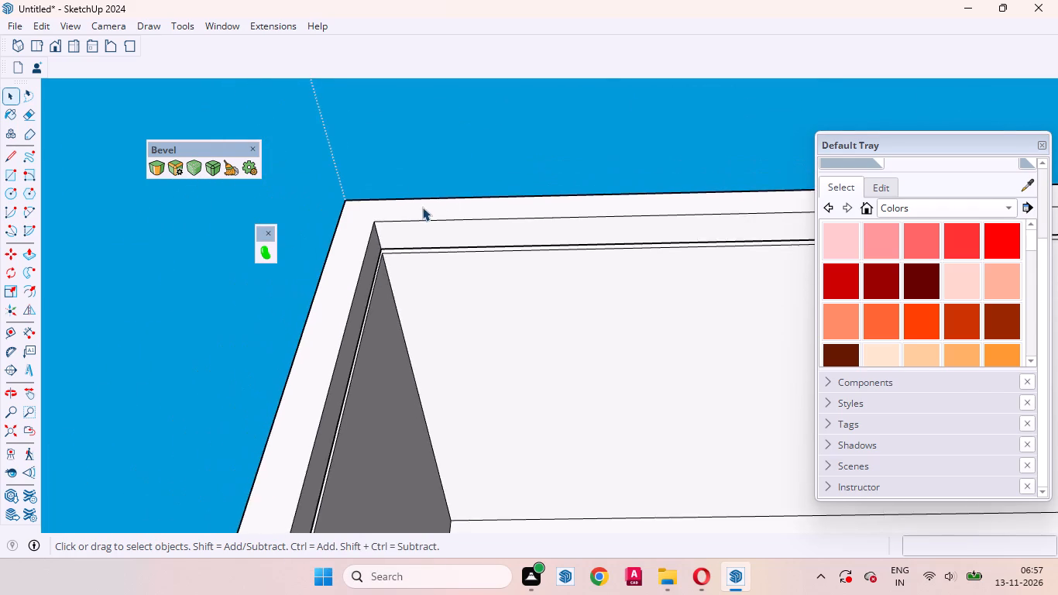
scroll(422, 207, down, 20)
scroll(422, 207, down, 3)
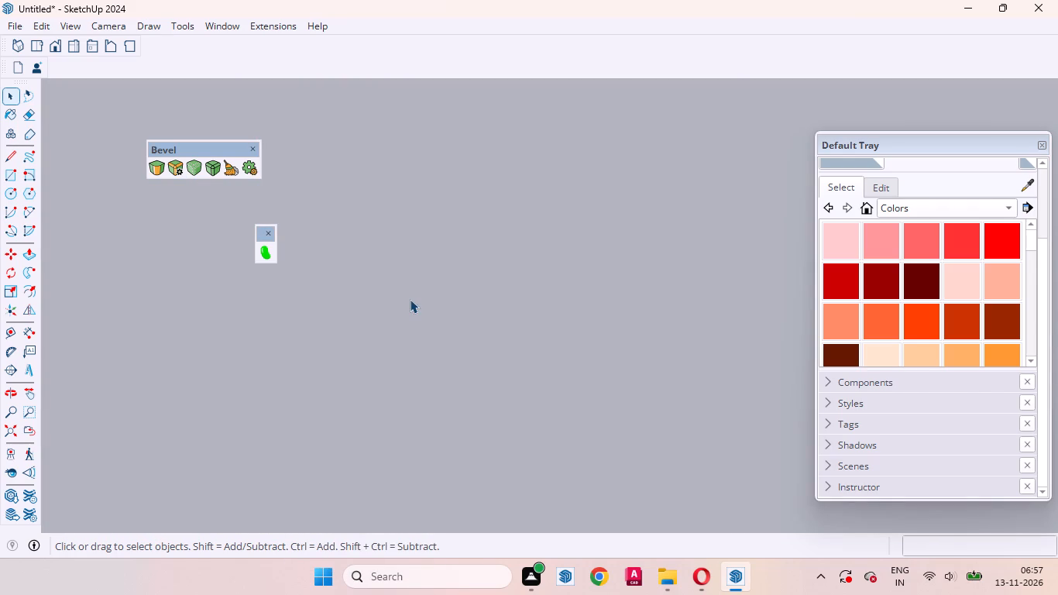
click(24, 430)
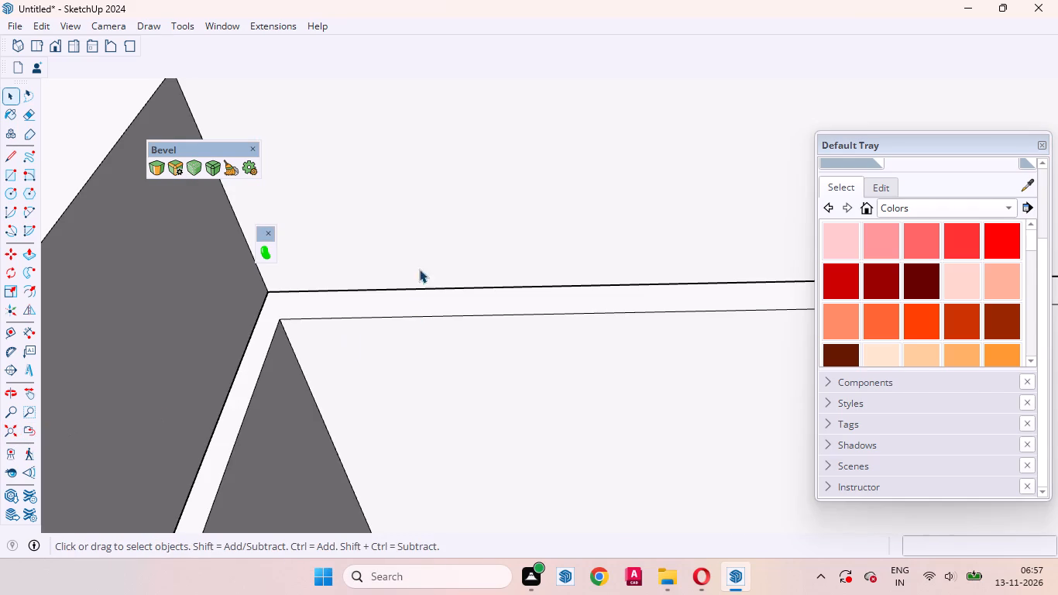
middle_drag(424, 314, 400, 463)
scroll(480, 232, down, 9)
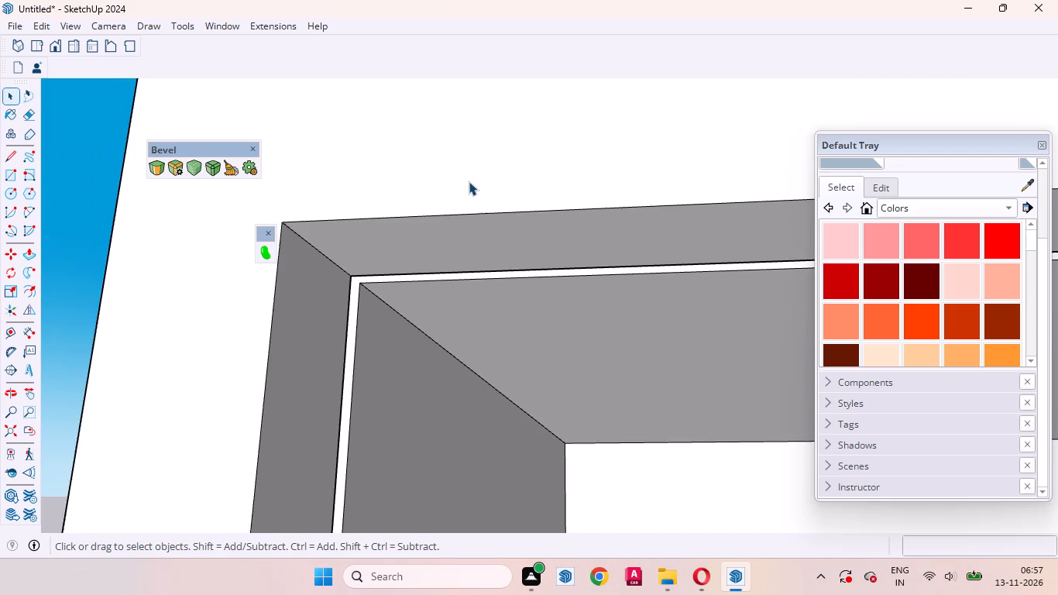
scroll(469, 181, down, 20)
scroll(469, 181, down, 6)
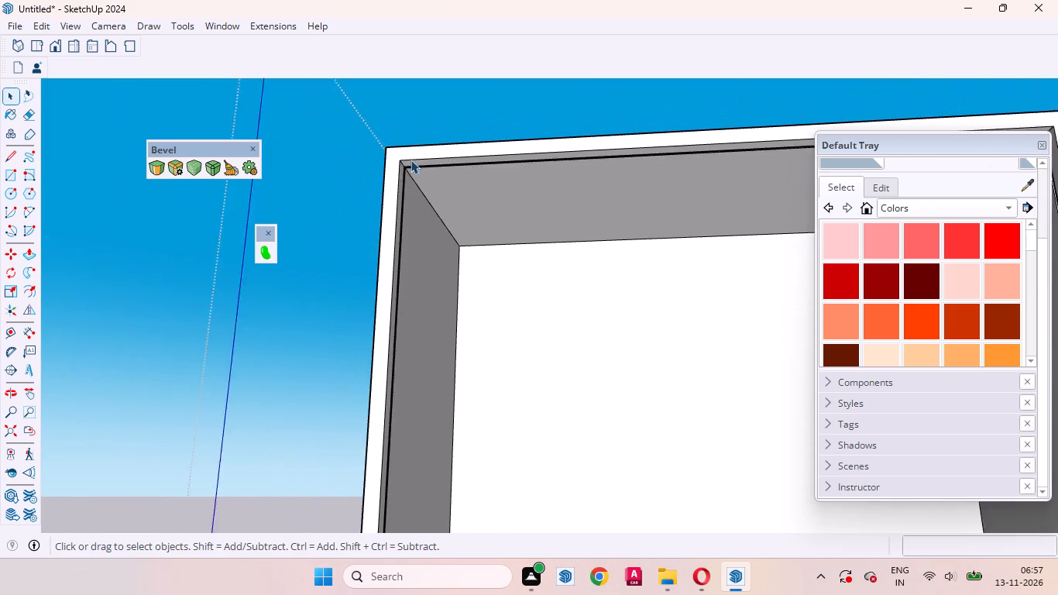
scroll(410, 160, down, 12)
scroll(417, 448, up, 10)
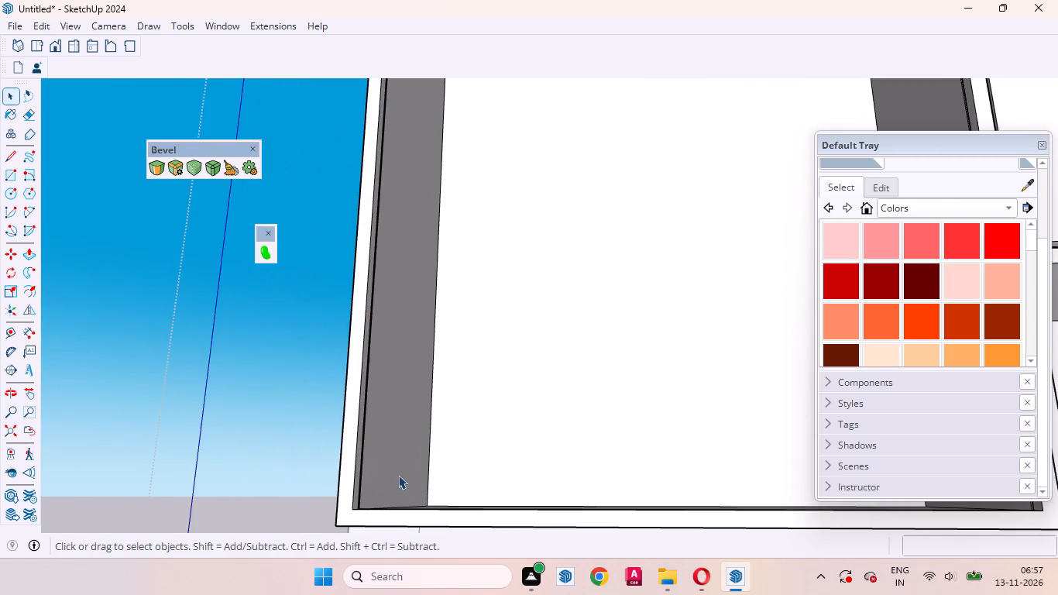
middle_drag(403, 482, 306, 545)
scroll(574, 164, down, 7)
scroll(512, 277, up, 2)
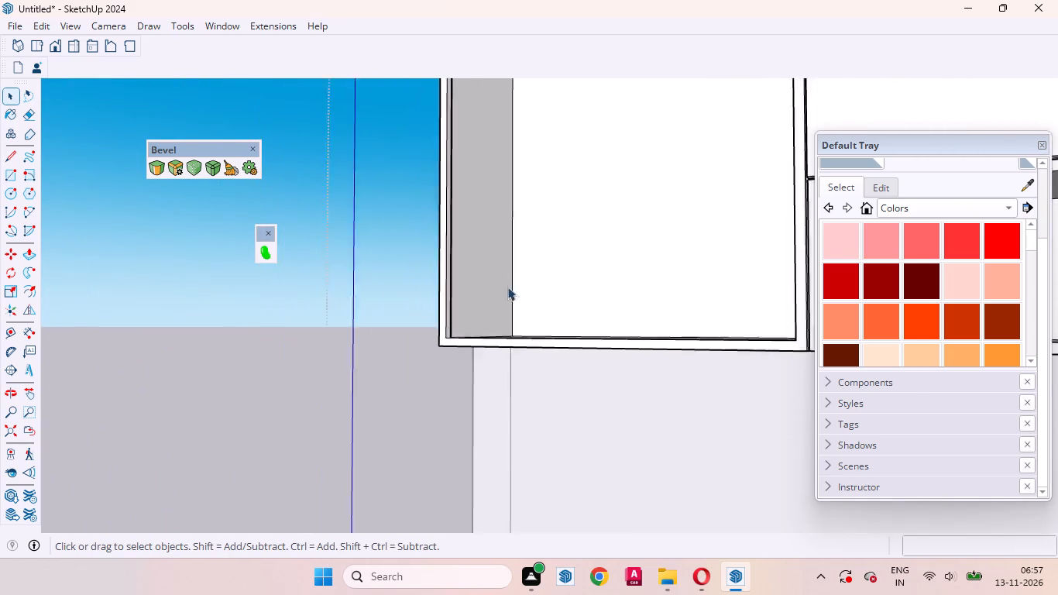
scroll(507, 287, up, 8)
scroll(408, 387, up, 9)
middle_drag(370, 397, 272, 483)
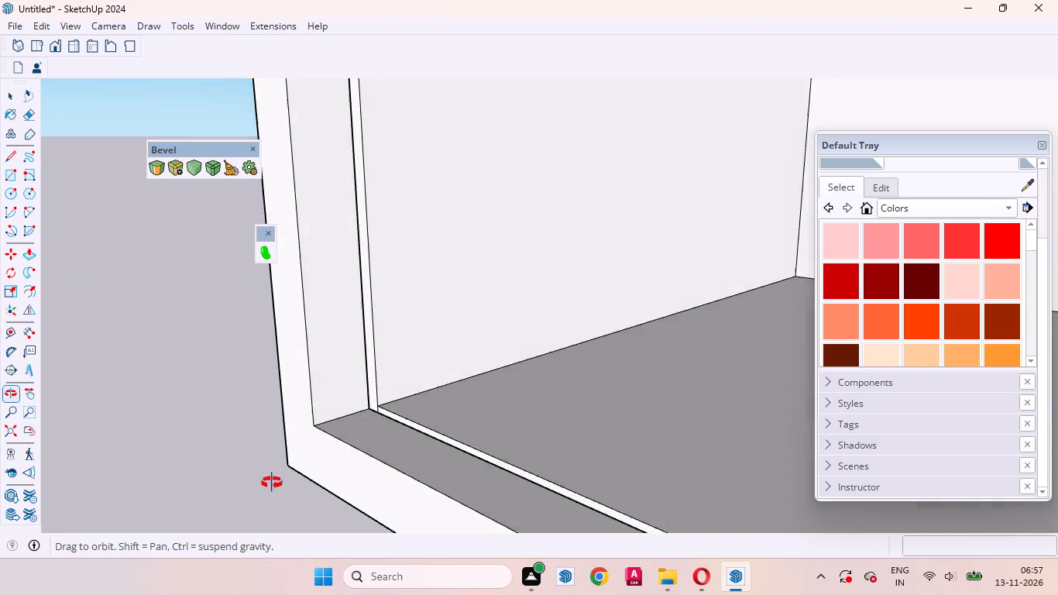
middle_drag(272, 483, 272, 483)
scroll(386, 395, up, 10)
click(368, 413)
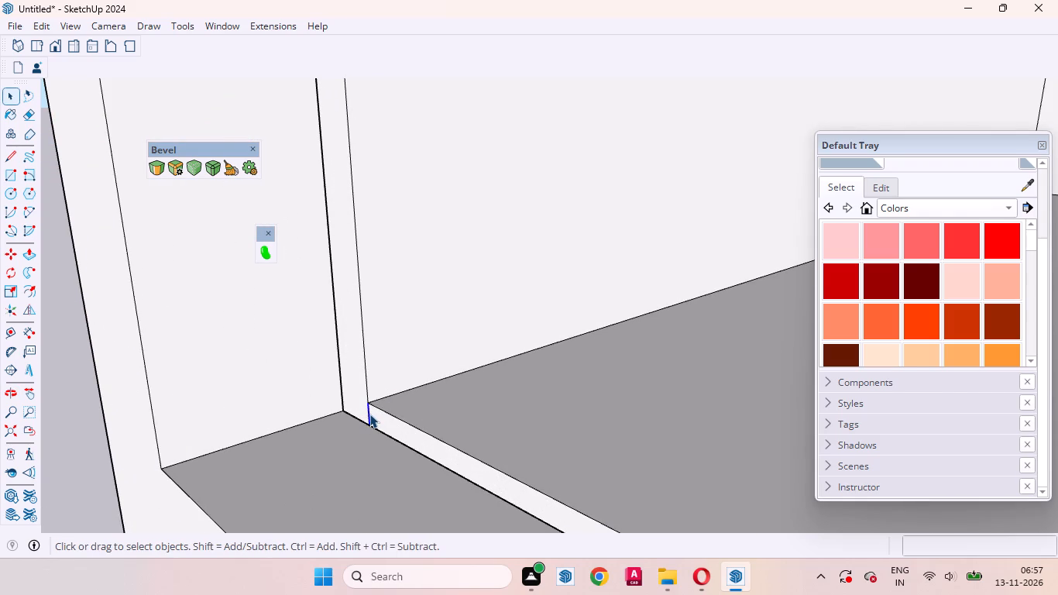
key(Delete)
Draw a horizontal line across the compartment's back face between the midpoints of its two vertical edges.
scroll(527, 352, down, 5)
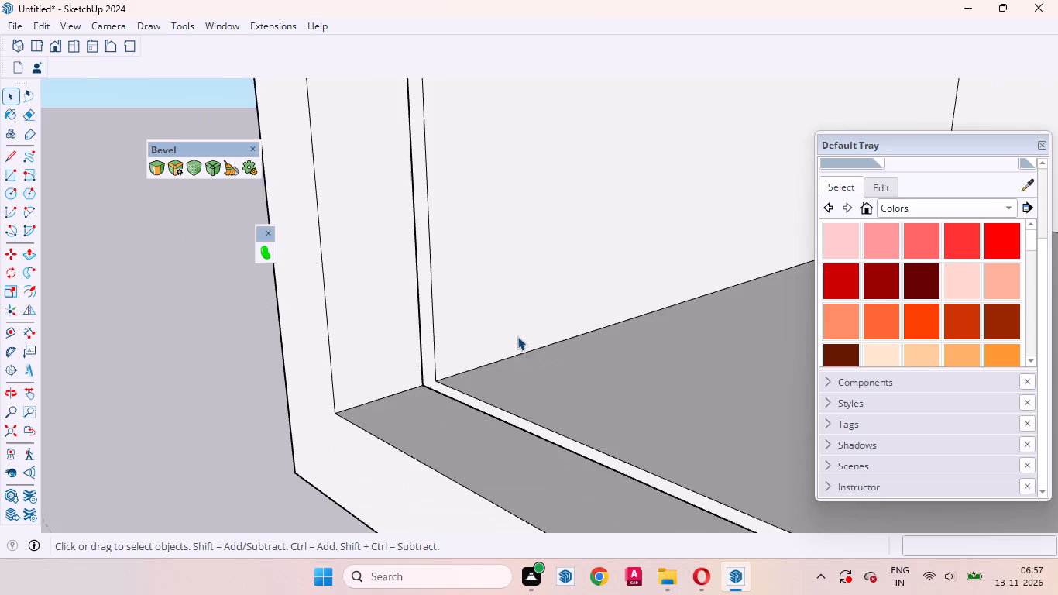
scroll(507, 338, down, 20)
scroll(507, 338, down, 14)
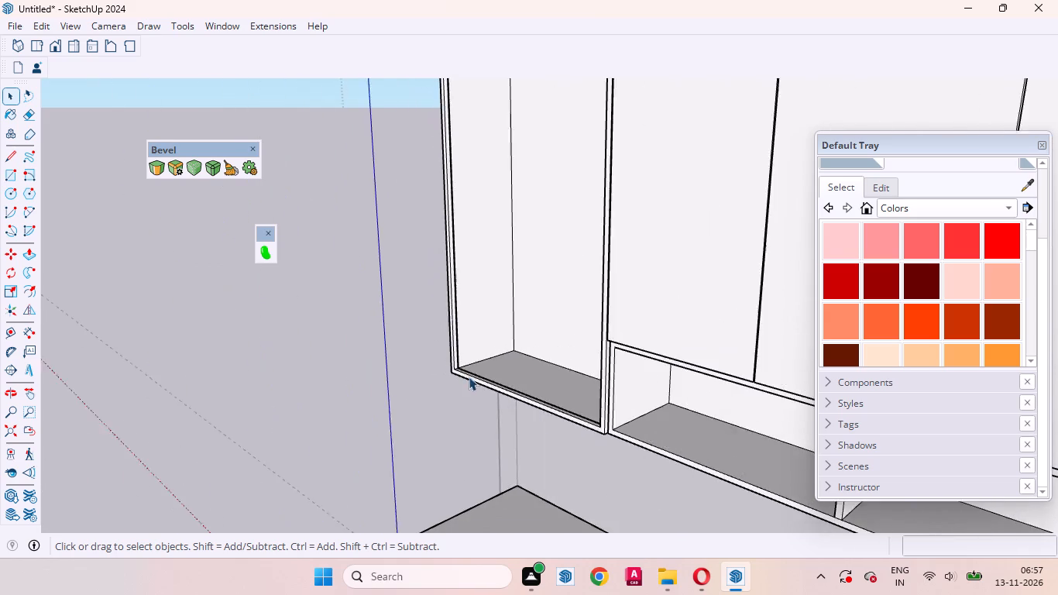
middle_drag(478, 387, 661, 342)
click(571, 266)
middle_drag(567, 278, 582, 278)
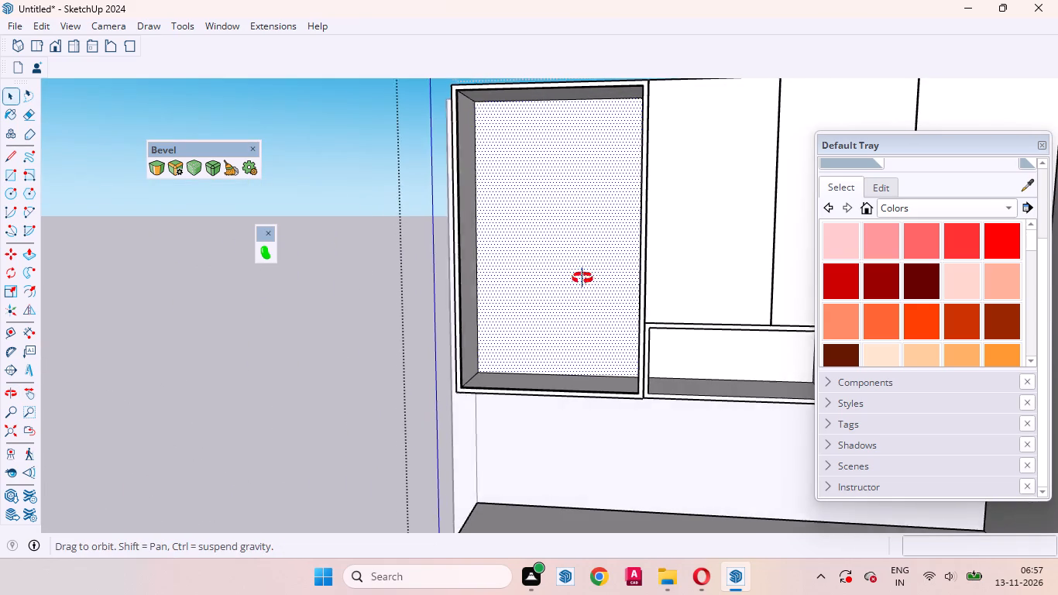
middle_drag(582, 278, 616, 280)
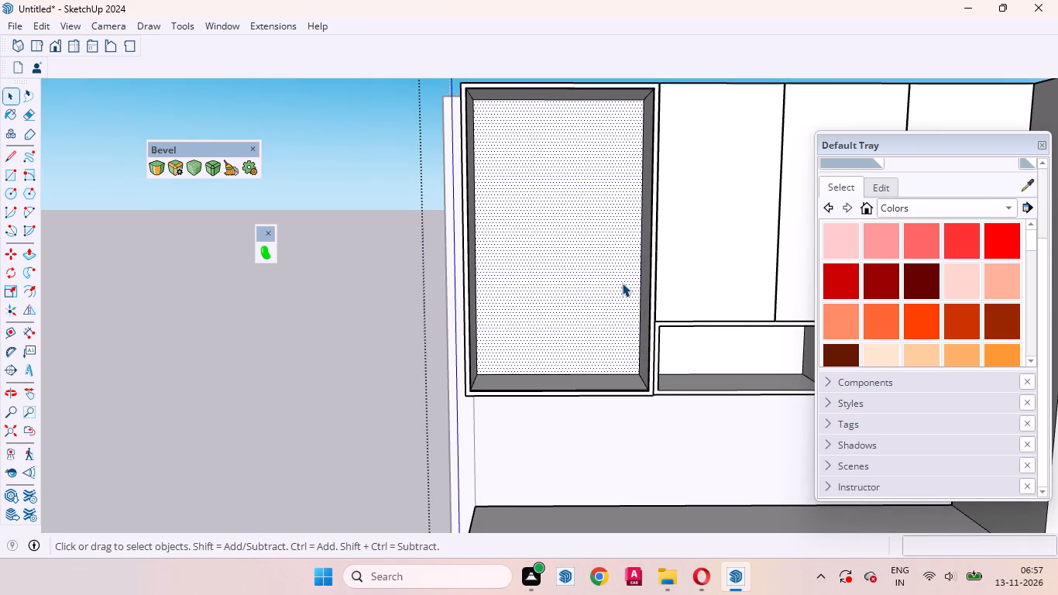
key(l)
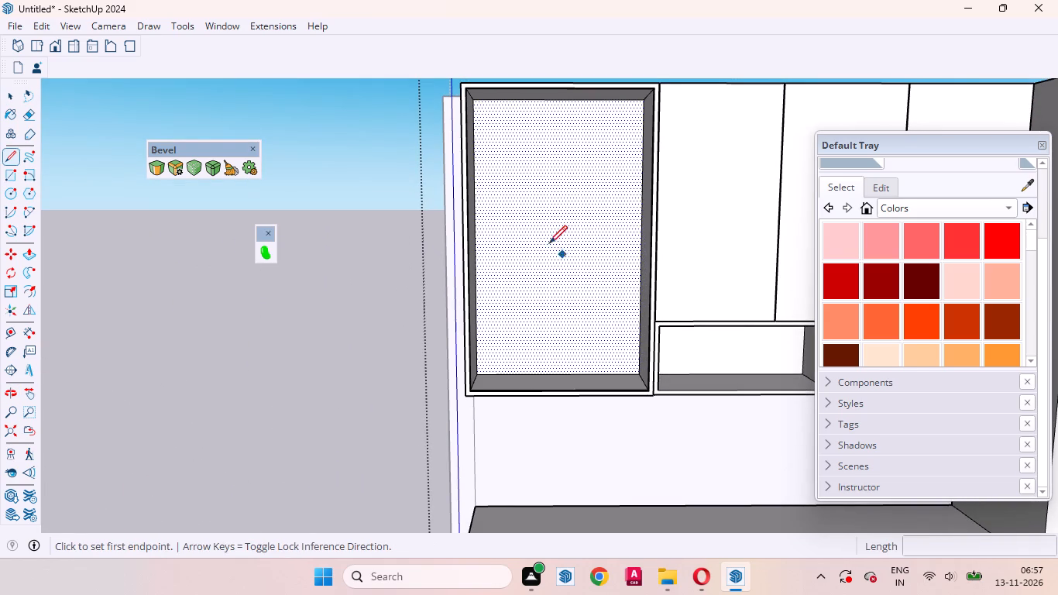
middle_drag(518, 263, 446, 265)
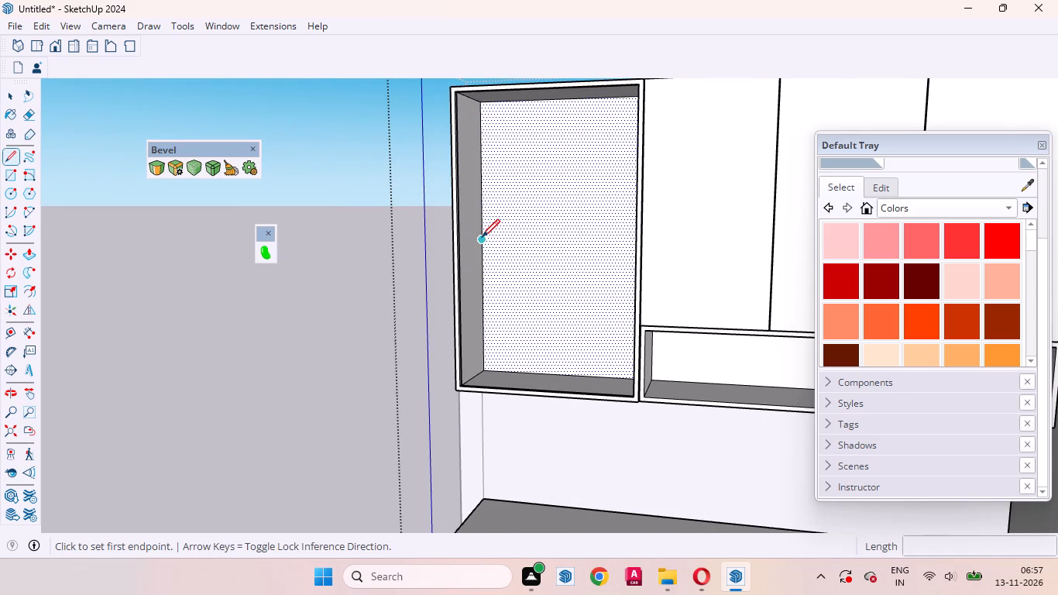
click(482, 236)
middle_drag(577, 246, 668, 244)
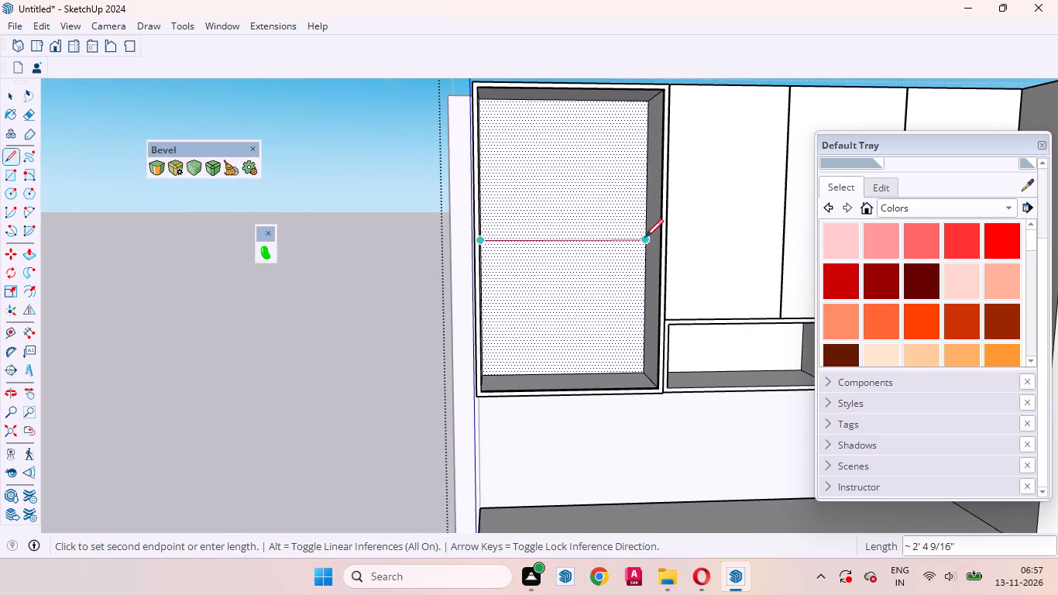
click(644, 237)
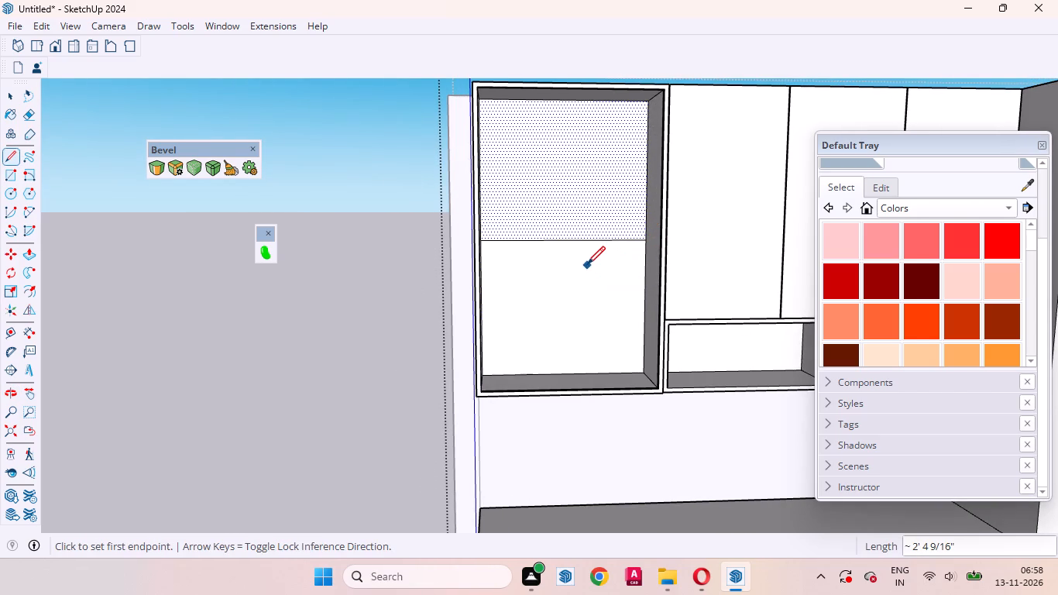
key(space)
Copy the horizontal centre line on the compartment's back face 9 mm straight down.
click(574, 240)
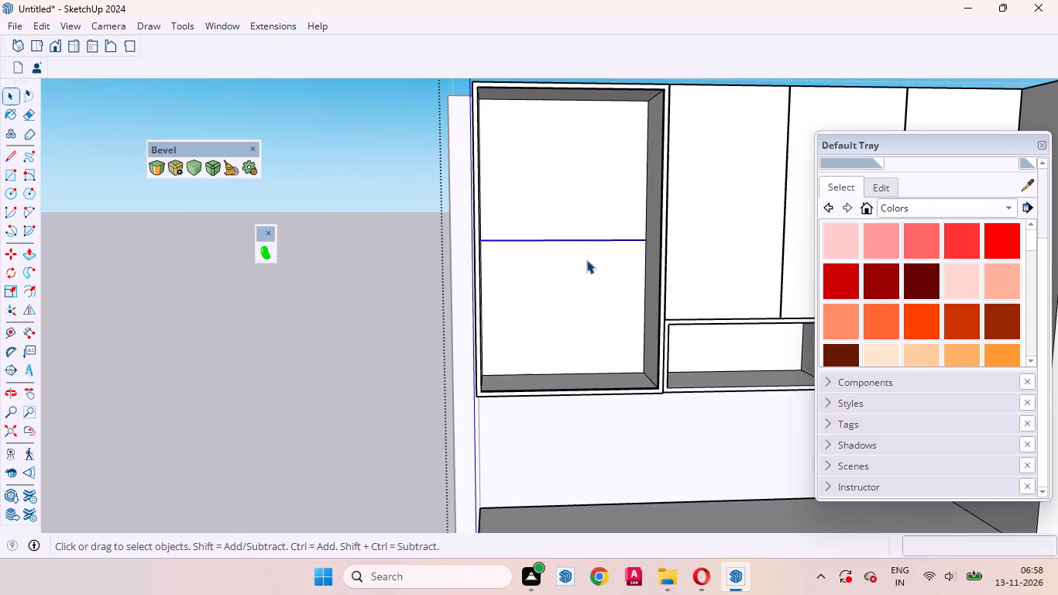
key(m)
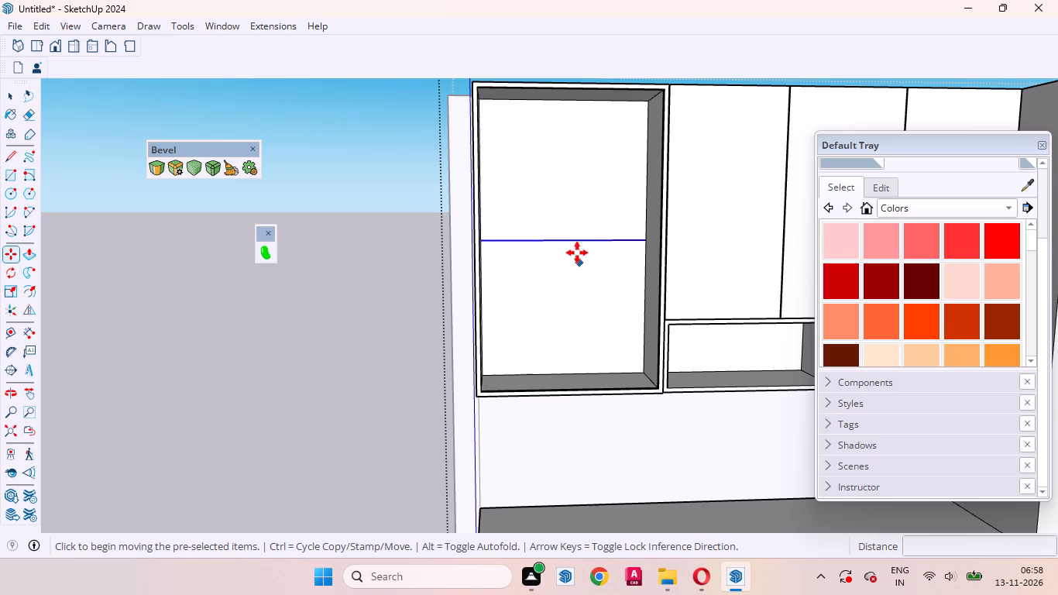
click(562, 149)
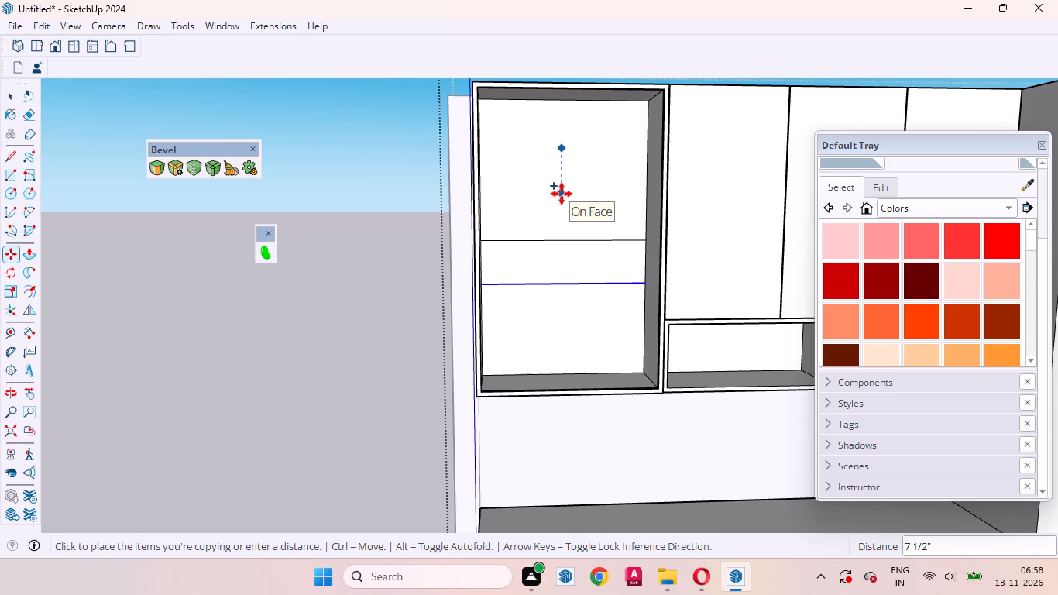
key(Up)
key(9)
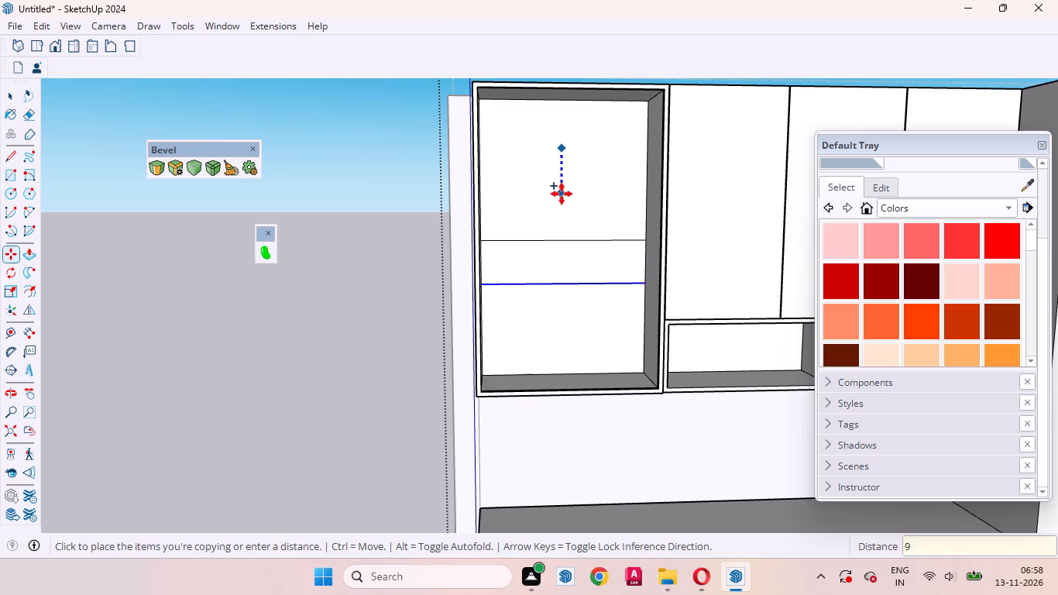
text(mm)
key(Return)
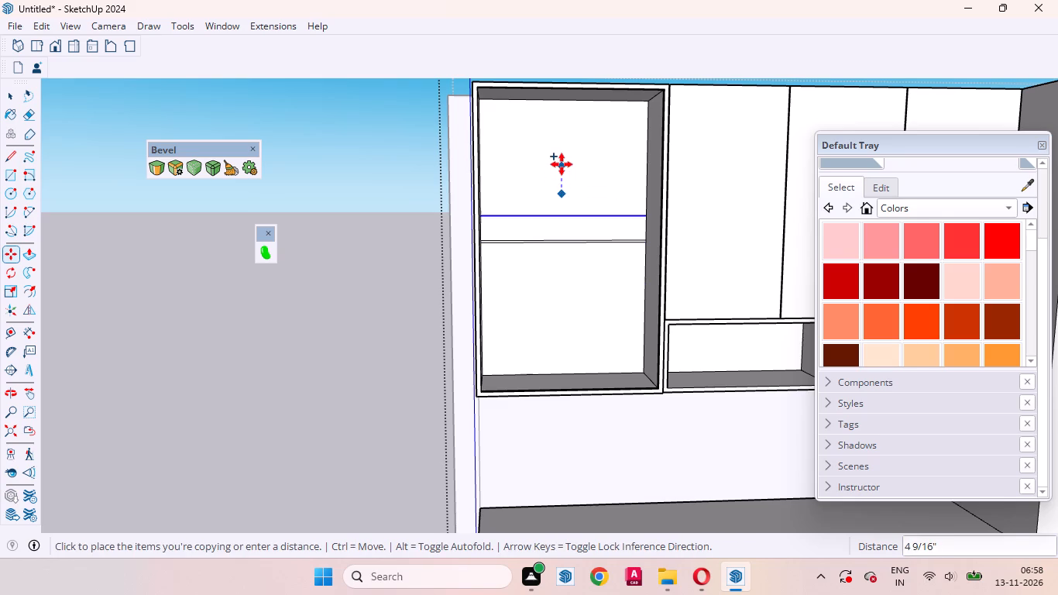
Copy the lower line 18 mm straight up to outline the shelf thickness on the back face.
key(Up)
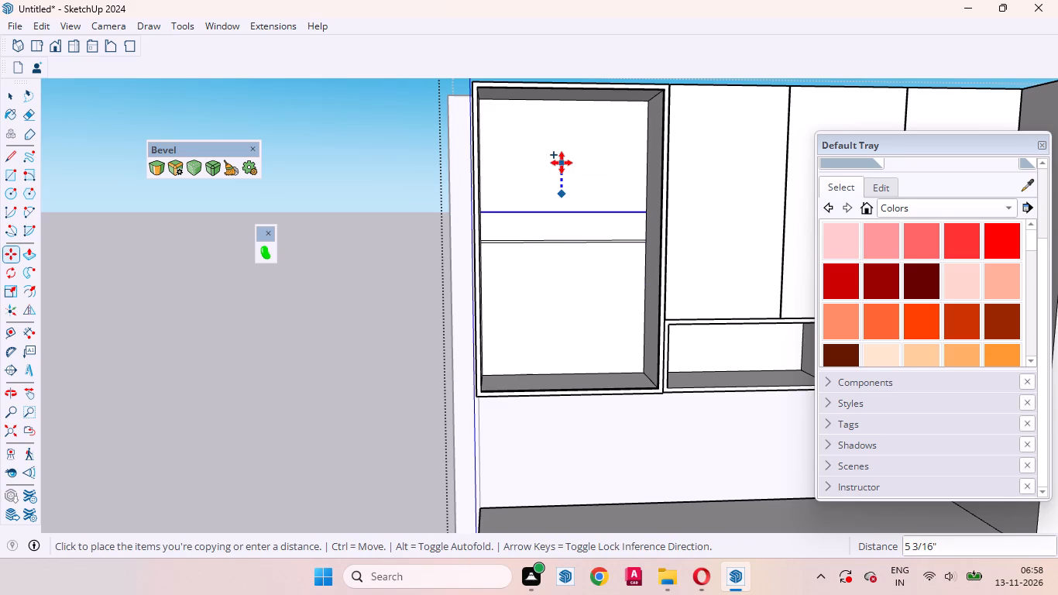
text(18)
text(mm)
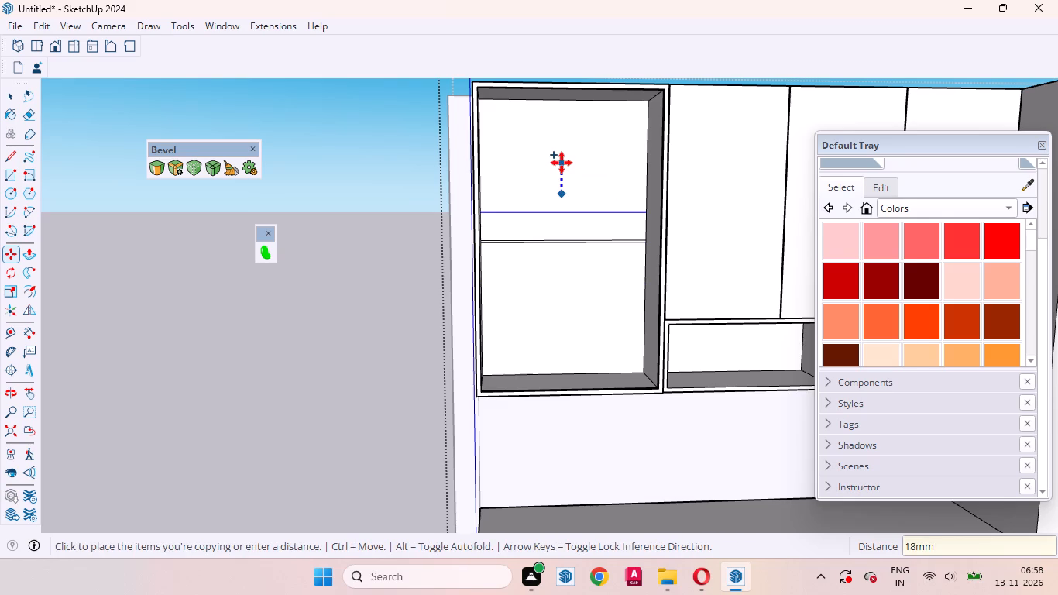
key(Return)
key(space)
Erase the original centre line between the two shelf lines, leaving a single 18 mm strip.
scroll(518, 234, up, 5)
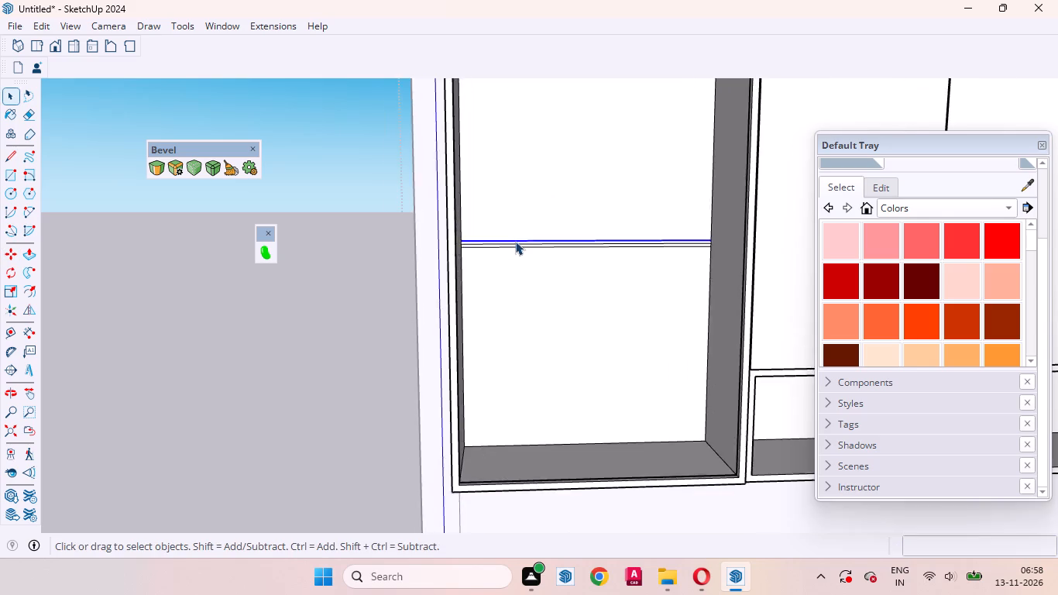
scroll(515, 241, up, 7)
click(495, 244)
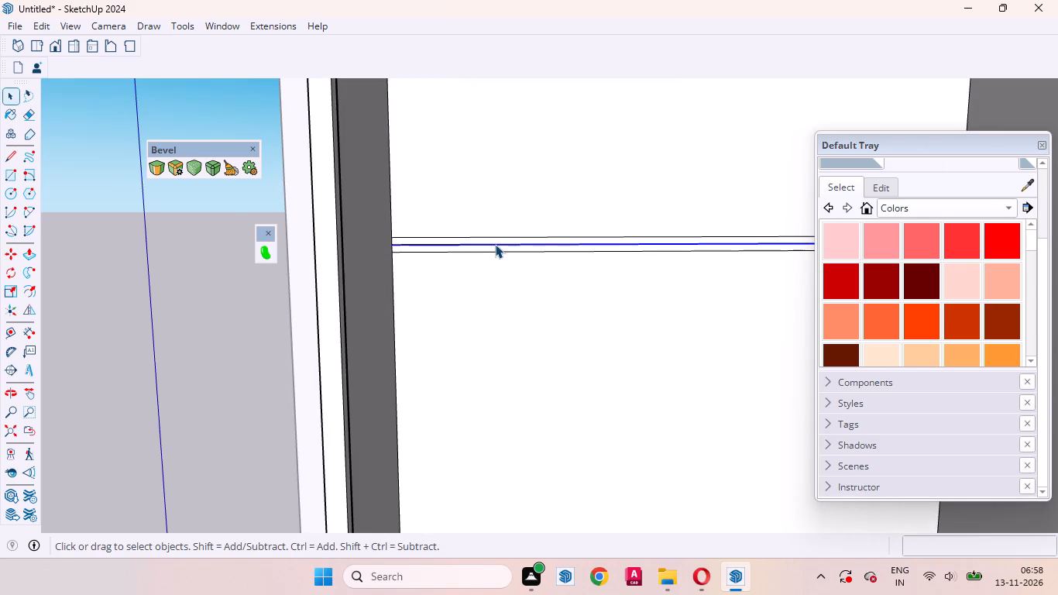
right_click(495, 244)
click(521, 273)
right_drag(491, 255, 469, 263)
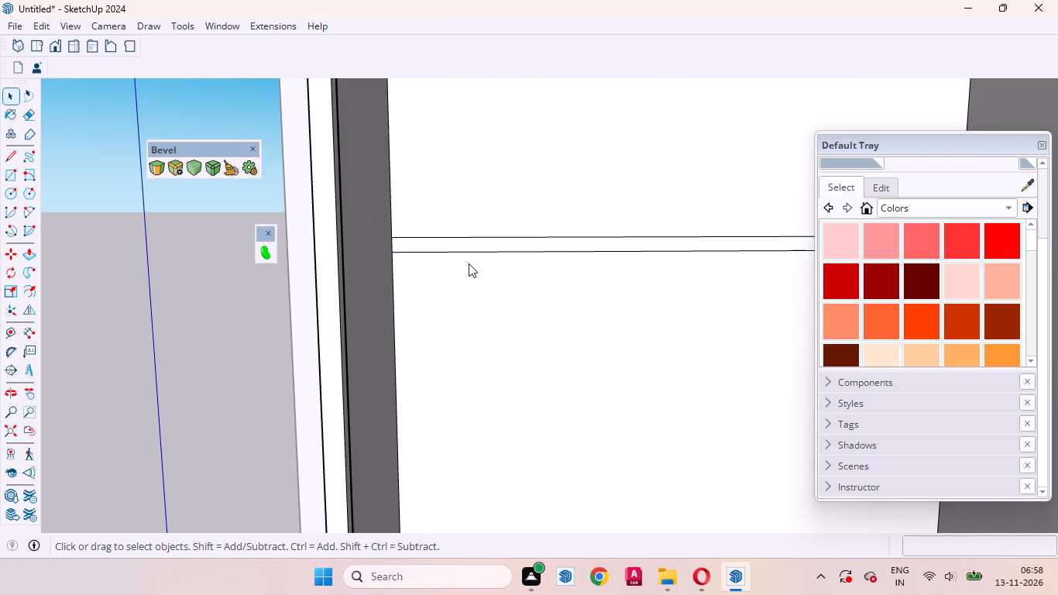
right_drag(469, 263, 388, 279)
click(226, 332)
Place a vertical guide 18 mm behind the groove's inner edge on the compartment's outer side panel.
middle_drag(408, 288, 311, 301)
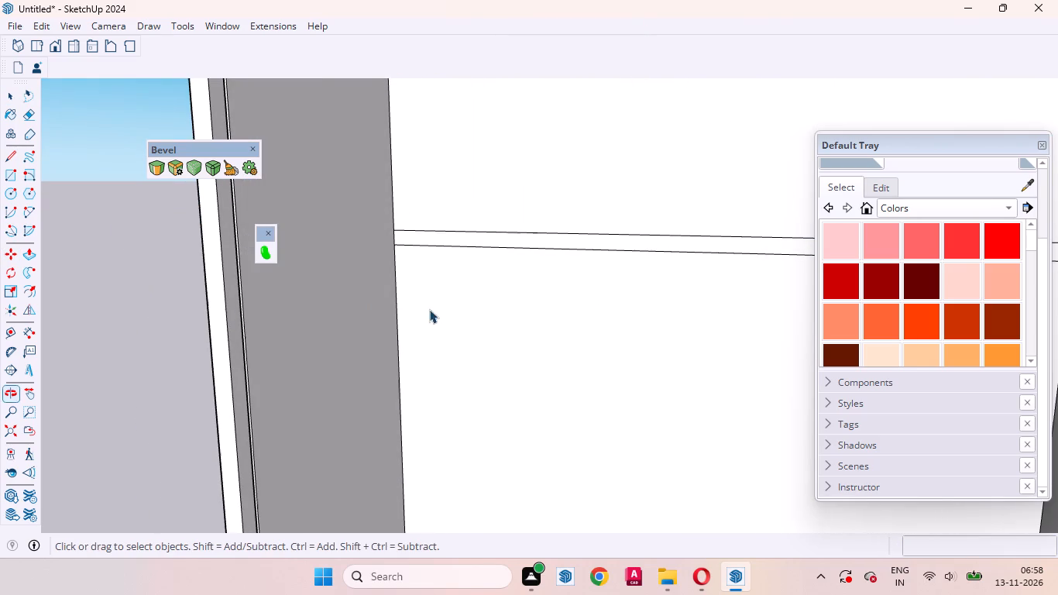
click(456, 307)
scroll(571, 275, down, 4)
middle_drag(415, 289, 324, 288)
scroll(346, 232, up, 3)
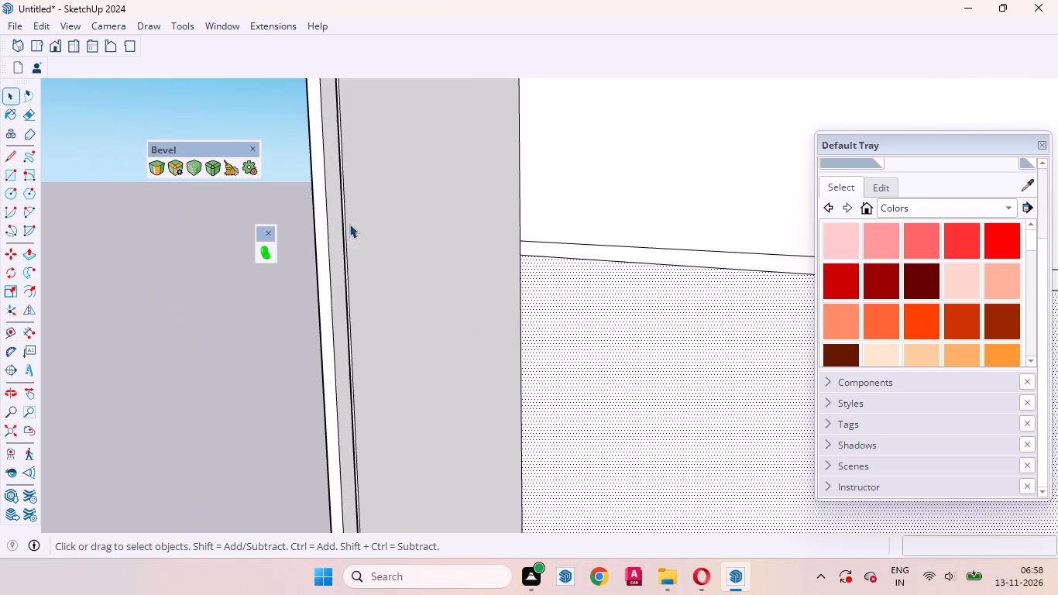
scroll(349, 224, up, 4)
key(t)
scroll(352, 255, up, 4)
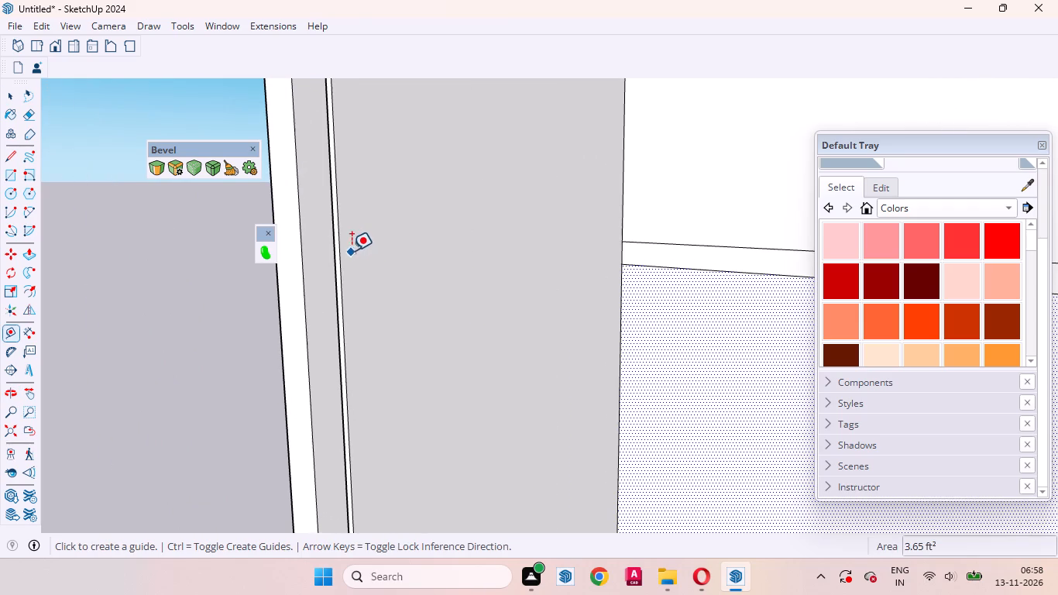
click(340, 246)
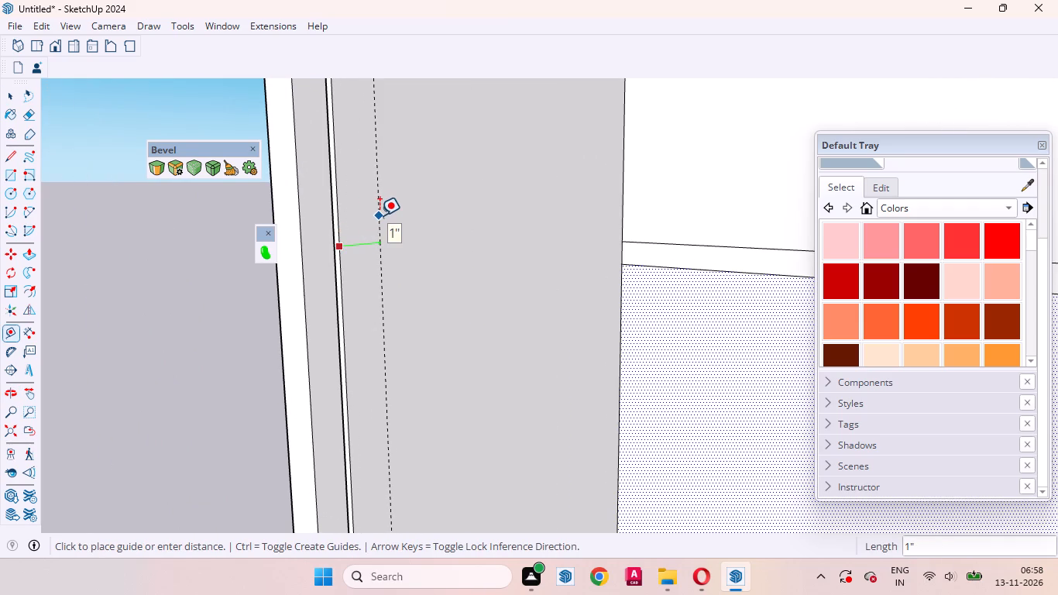
text(18mm)
key(Return)
key(space)
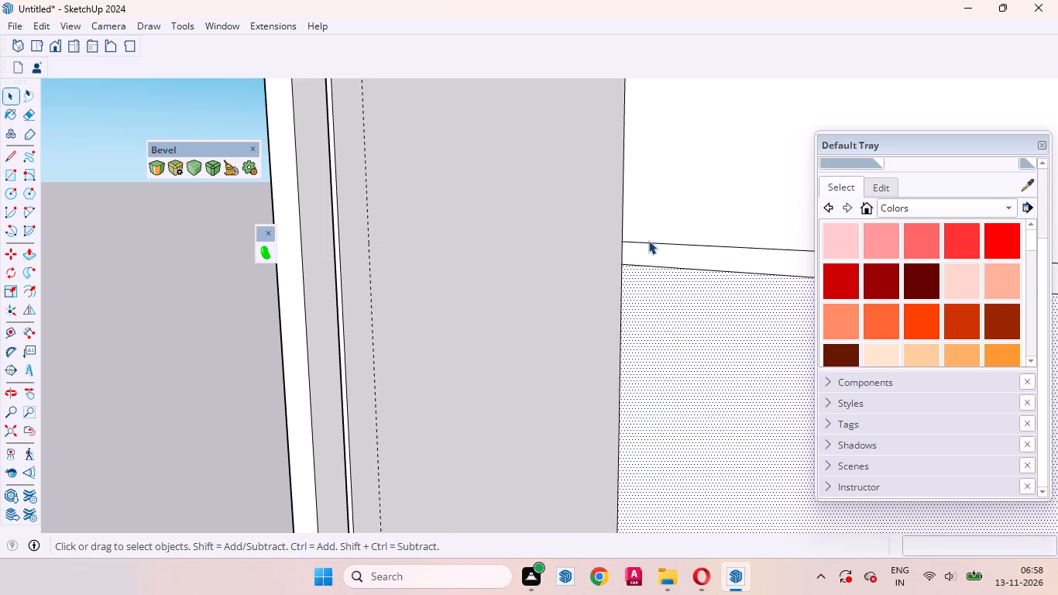
Push/Pull the 18 mm strip forward from the back face to the guide, about 10 7/16", to form the shelf.
click(656, 252)
key(p)
click(656, 252)
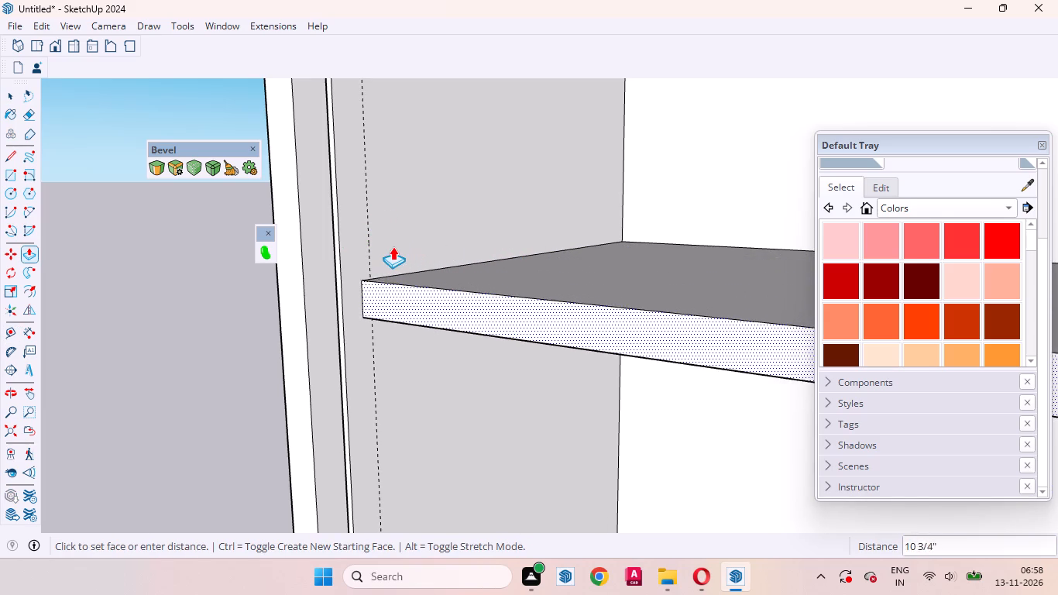
click(368, 223)
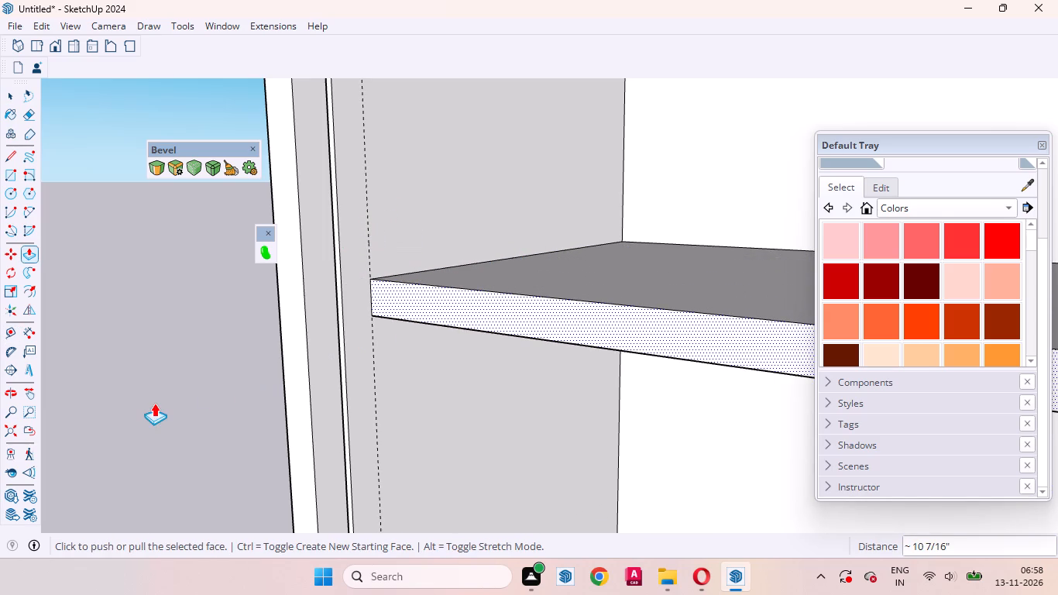
Delete the vertical guide on the end compartment's outer side panel.
key(space)
scroll(532, 327, down, 20)
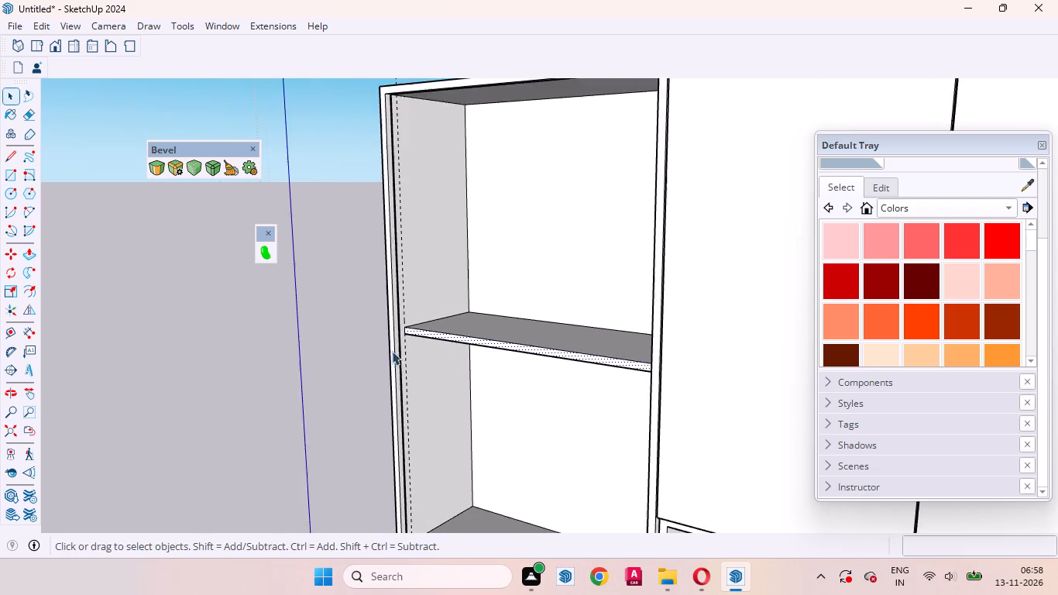
scroll(392, 351, down, 3)
drag(442, 123, 321, 47)
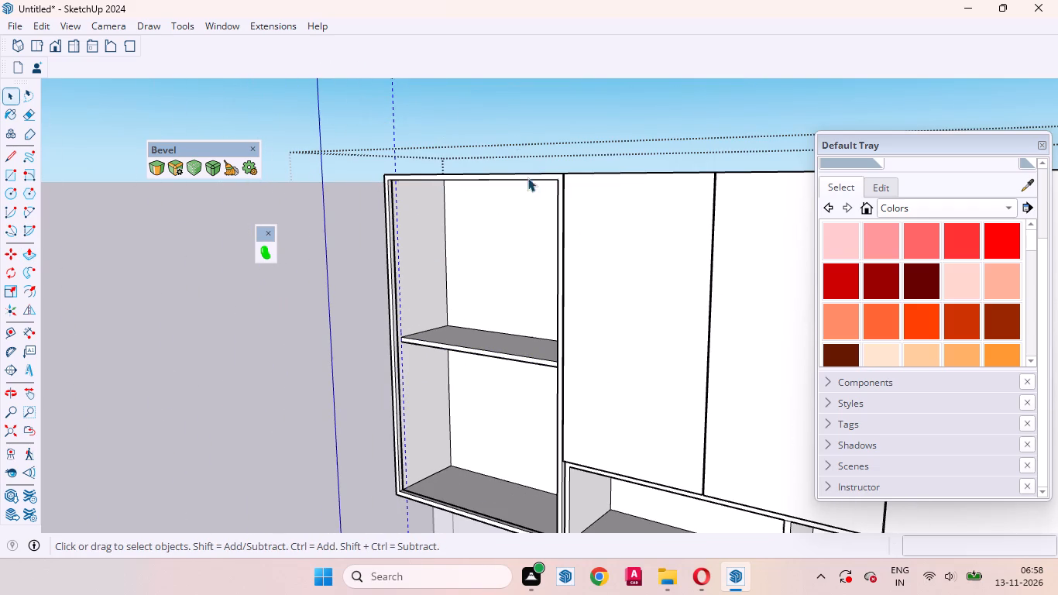
key(Delete)
Draw a line about 11/16" long across the middle of the front strip on the underside of the end compartment's top panel.
middle_drag(430, 297, 672, 229)
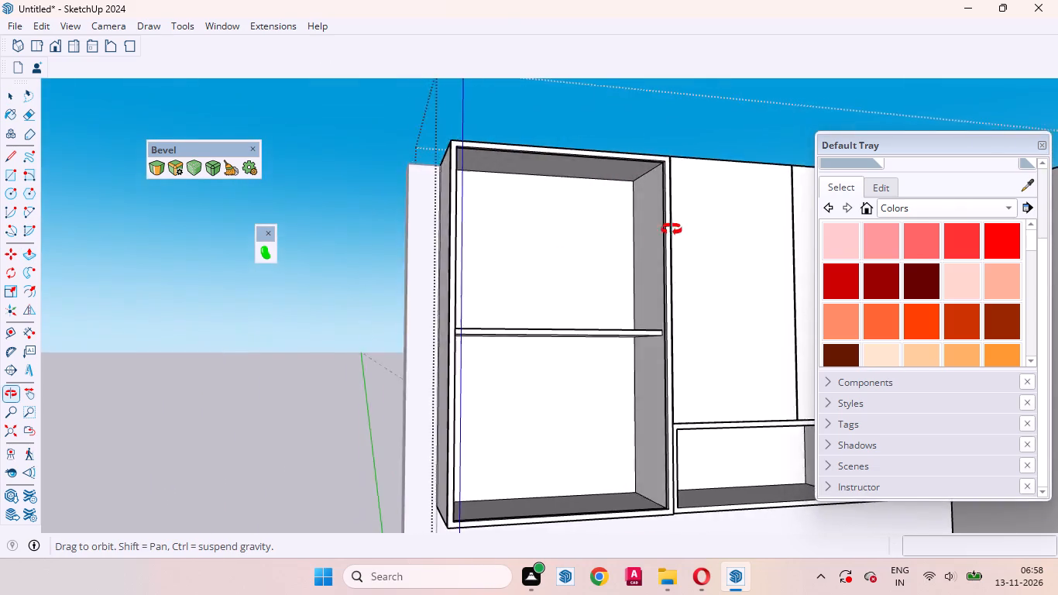
middle_drag(672, 229, 586, 335)
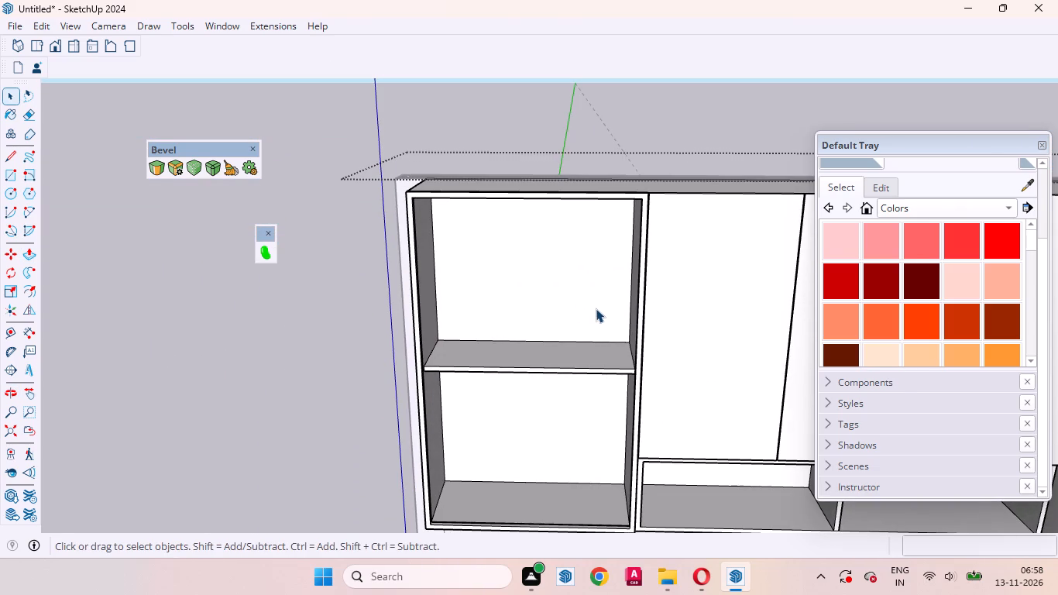
scroll(559, 250, down, 7)
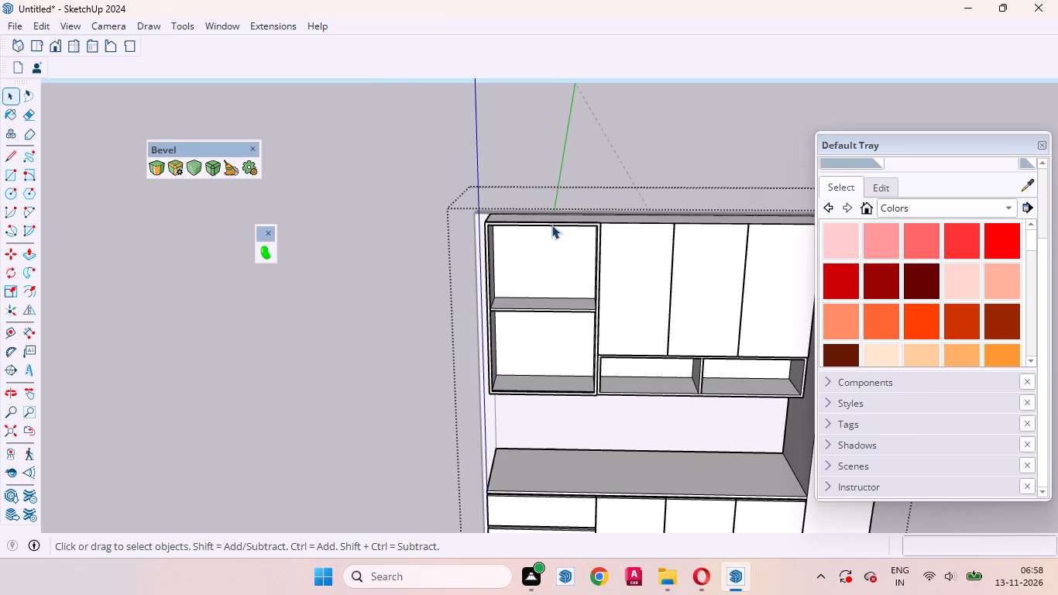
scroll(529, 225, up, 10)
middle_drag(546, 228, 572, 15)
scroll(605, 146, up, 7)
middle_drag(554, 216, 531, 117)
scroll(513, 151, up, 3)
click(505, 177)
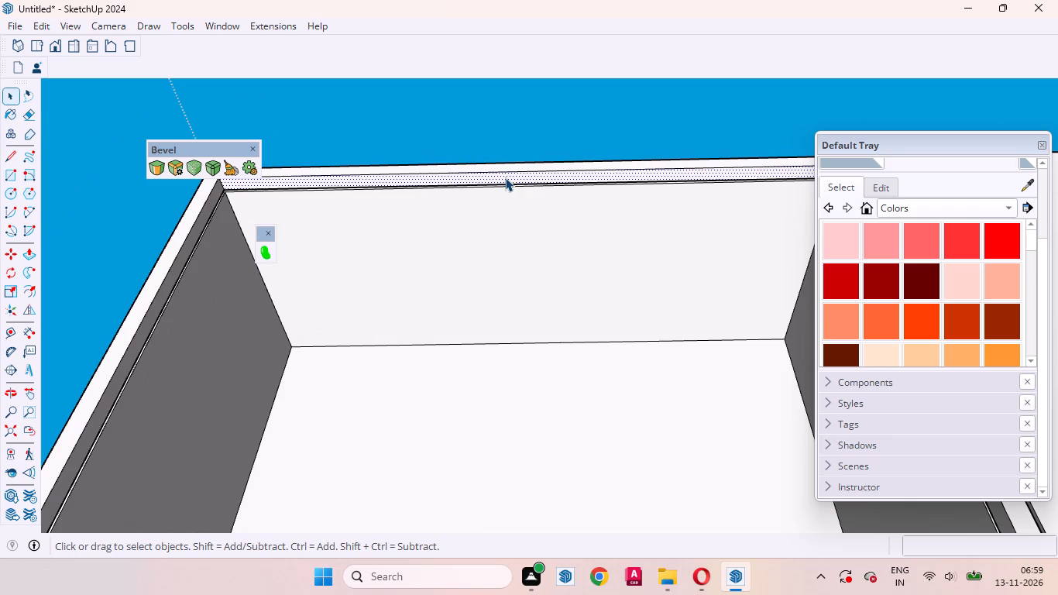
key(l)
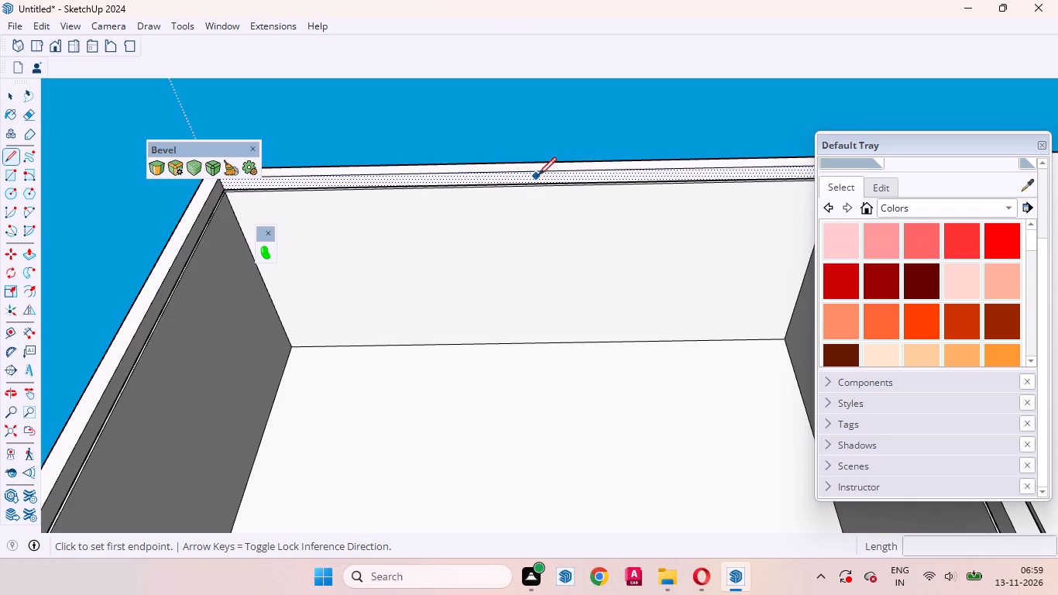
click(526, 171)
scroll(527, 177, up, 6)
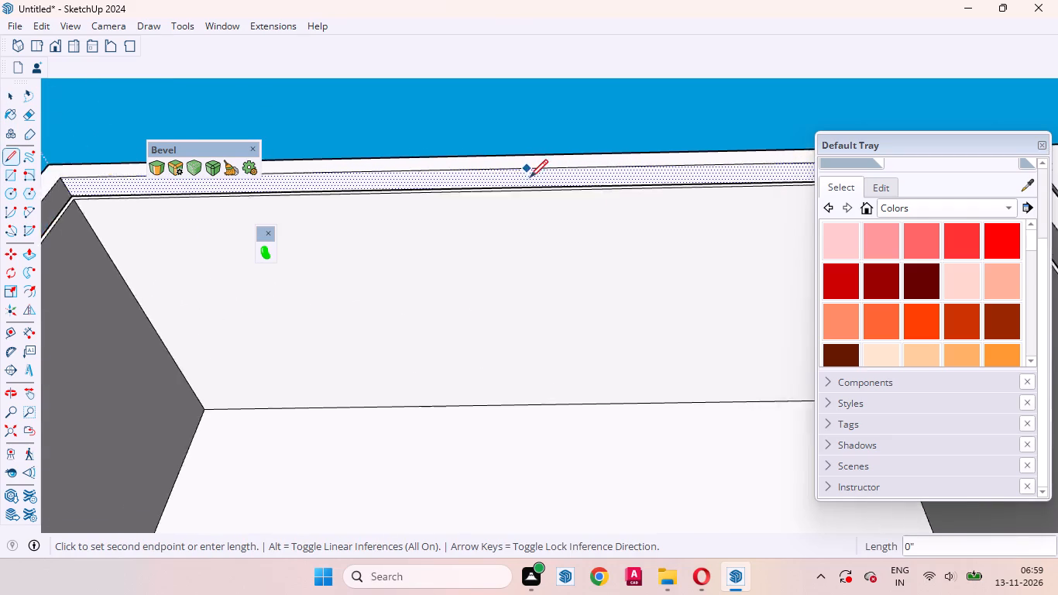
scroll(530, 177, up, 8)
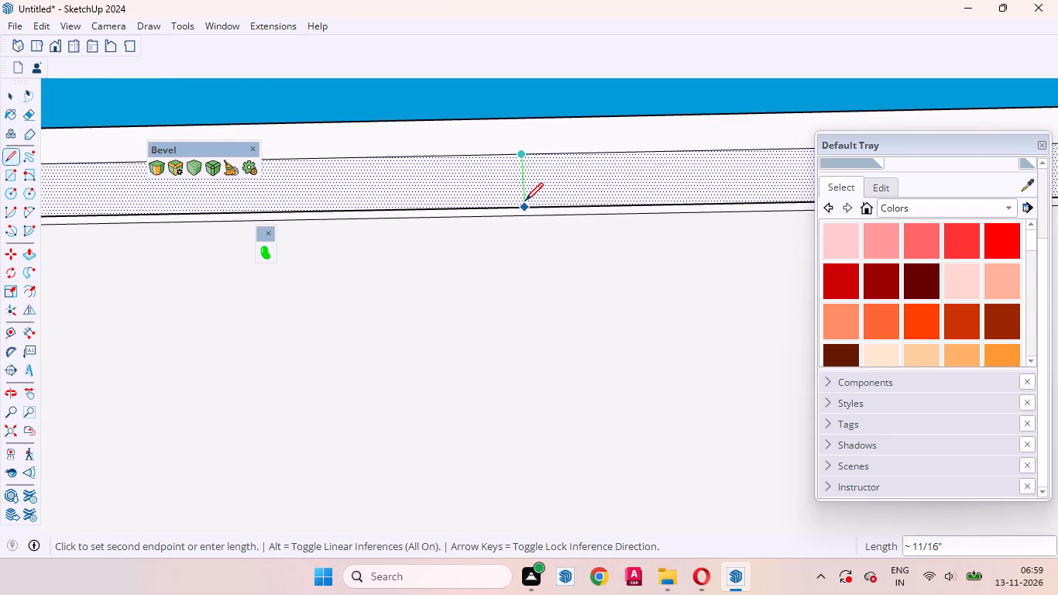
click(525, 205)
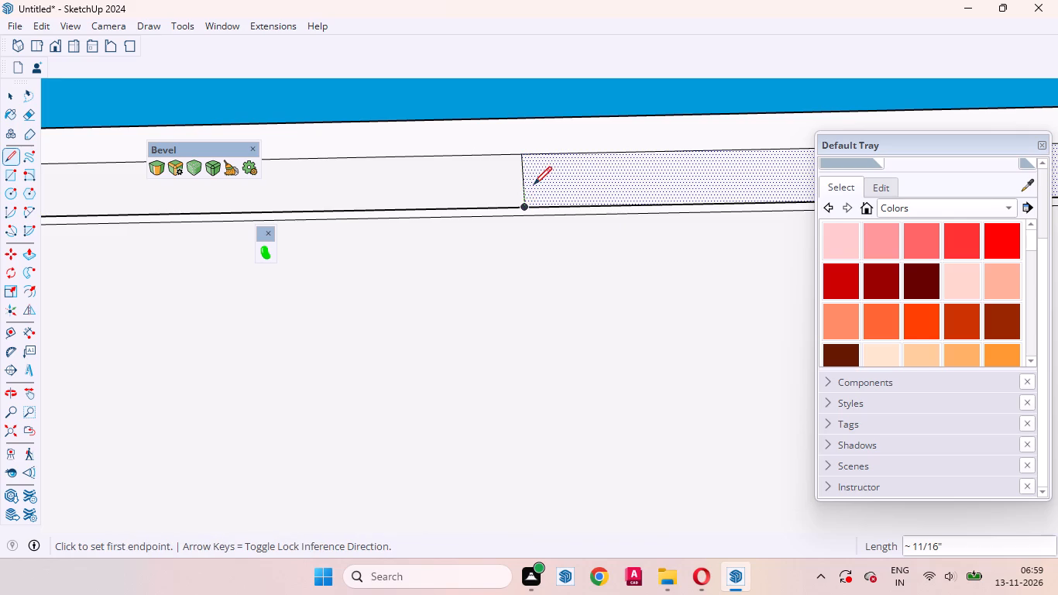
key(space)
Copy the short line 1.5 mm to one side, and copy that new line 3 mm back to the other side.
click(524, 184)
key(m)
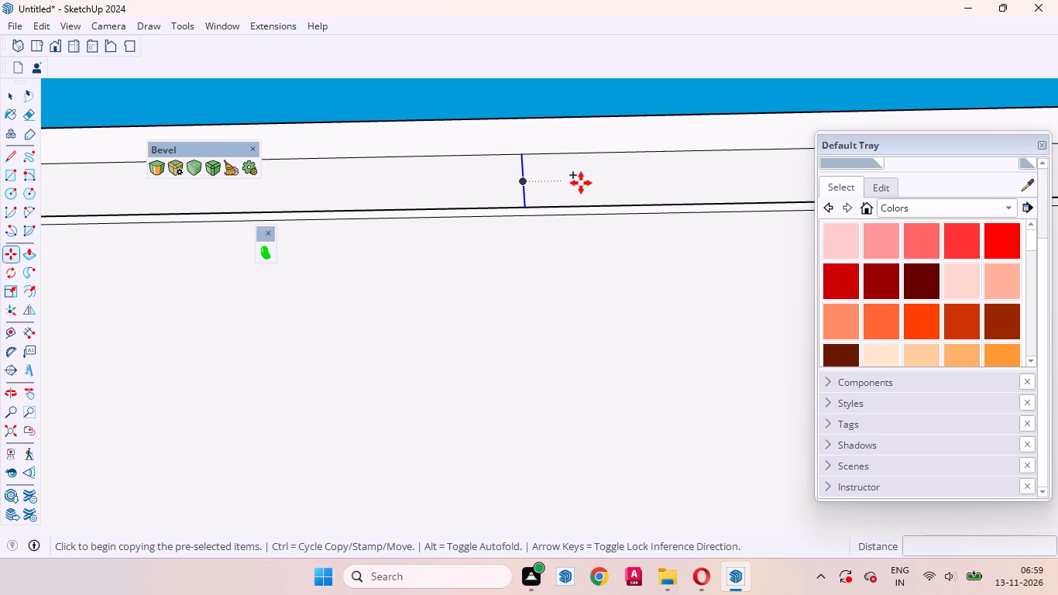
click(567, 181)
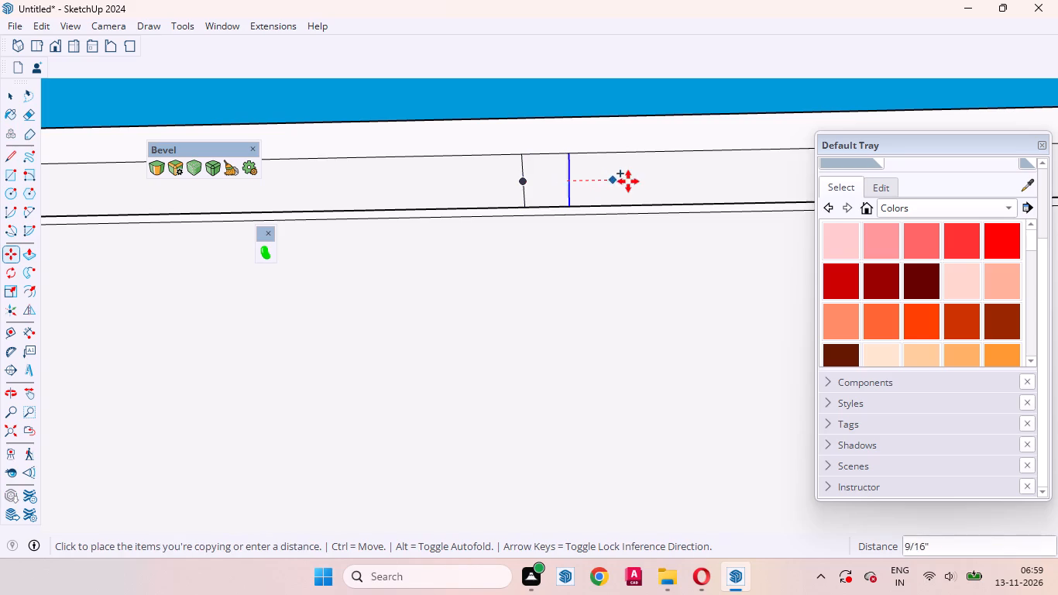
key(1)
key(period)
key(5)
text(mm)
key(Return)
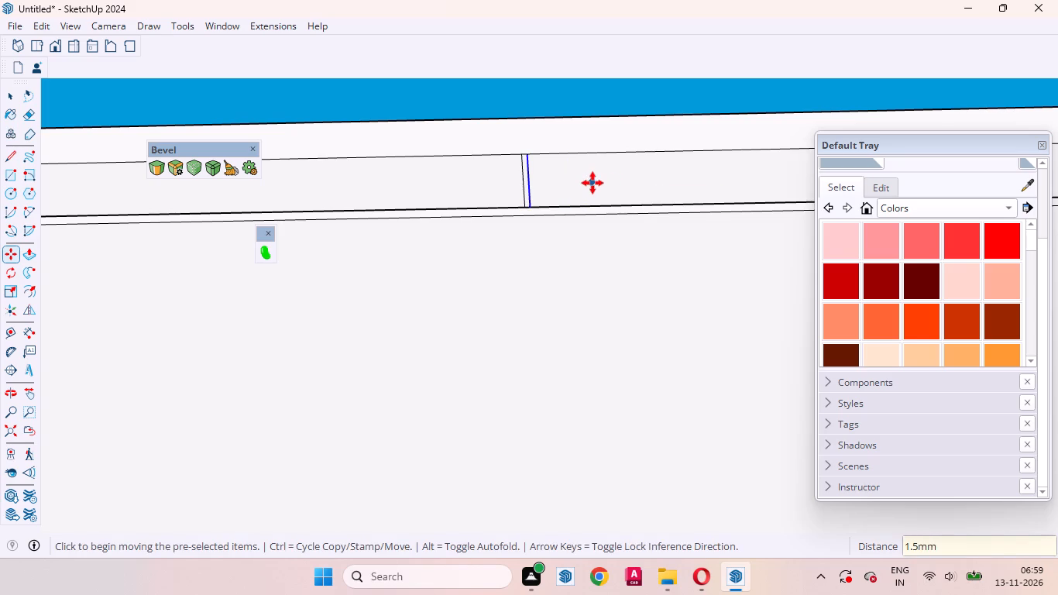
click(593, 184)
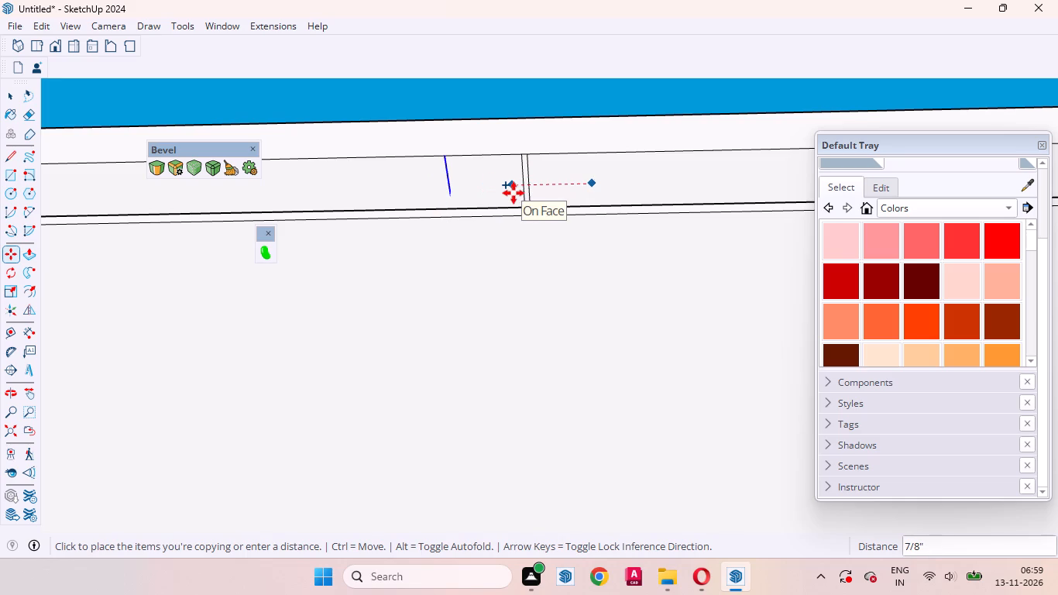
key(Left)
key(Right)
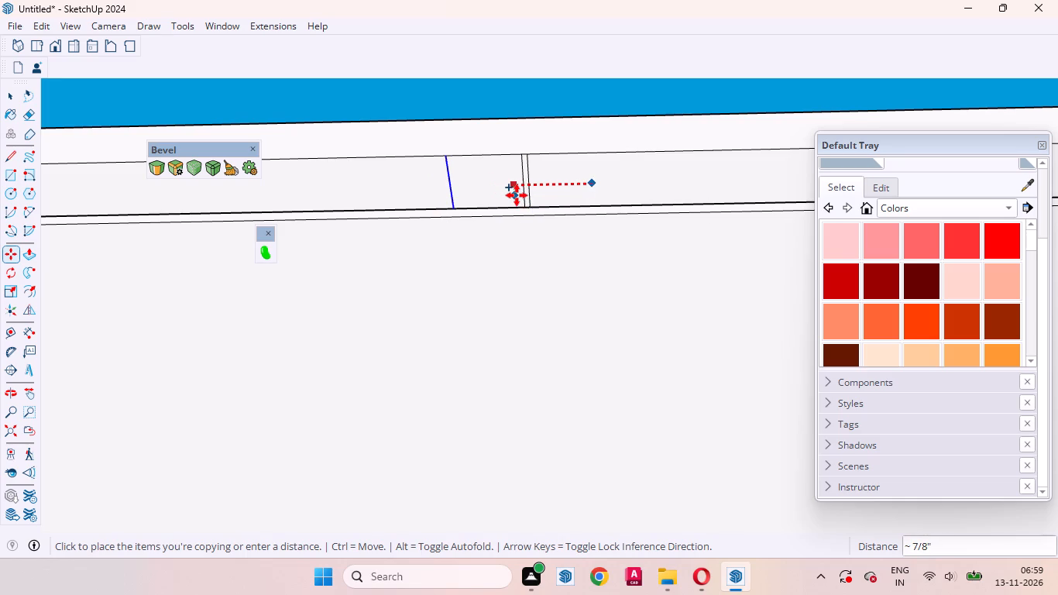
text(3mm)
key(Return)
key(space)
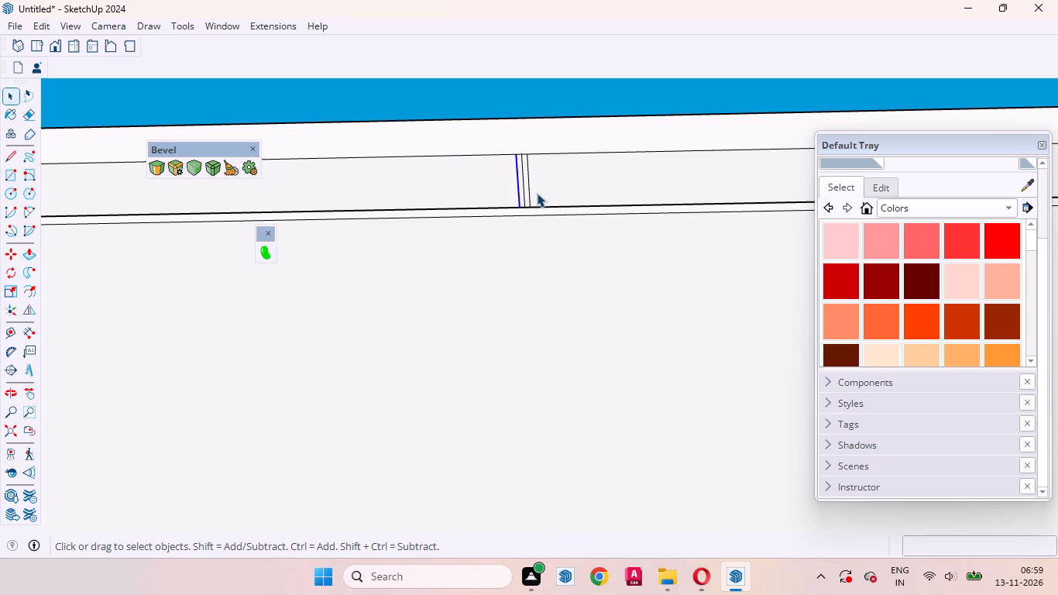
Erase the original middle line so a single 3 mm wide strip remains.
scroll(512, 174, up, 6)
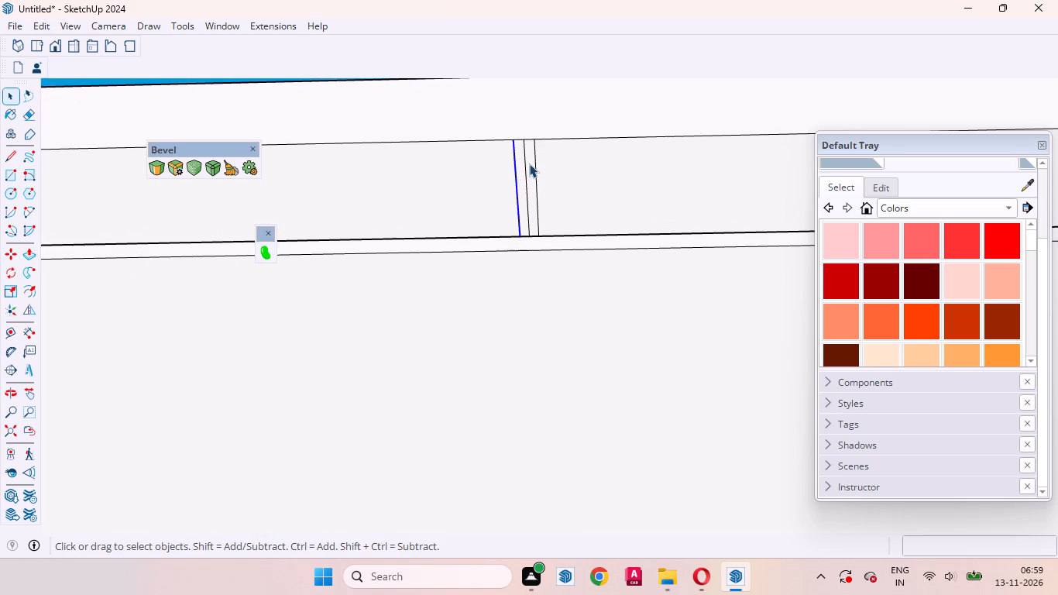
click(524, 160)
key(Delete)
Copy both edges of the 3 mm strip 18 mm outward, one to each side, along the top panel's front strip.
click(555, 176)
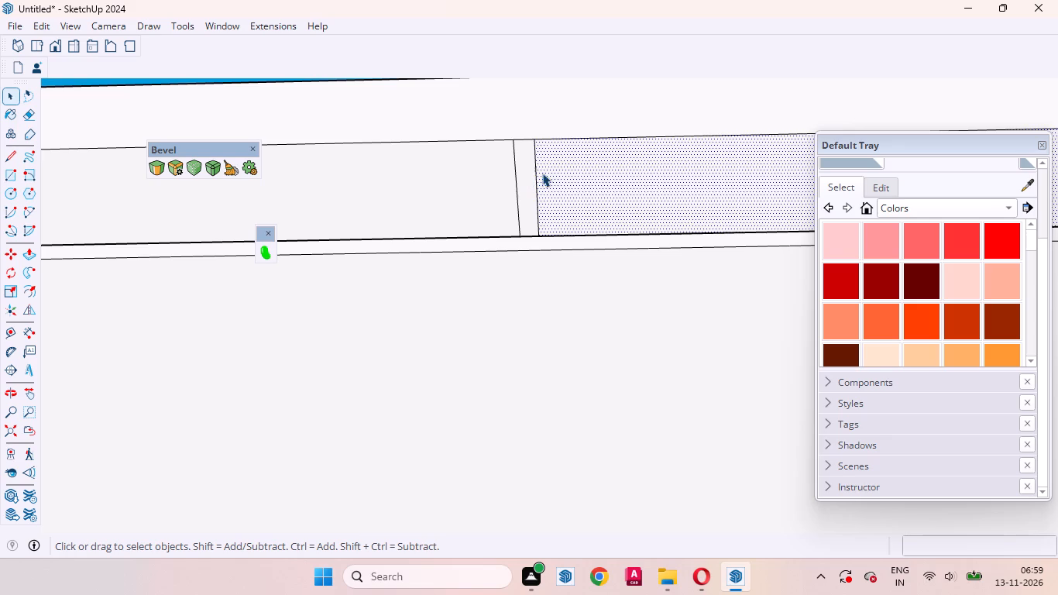
click(537, 170)
key(m)
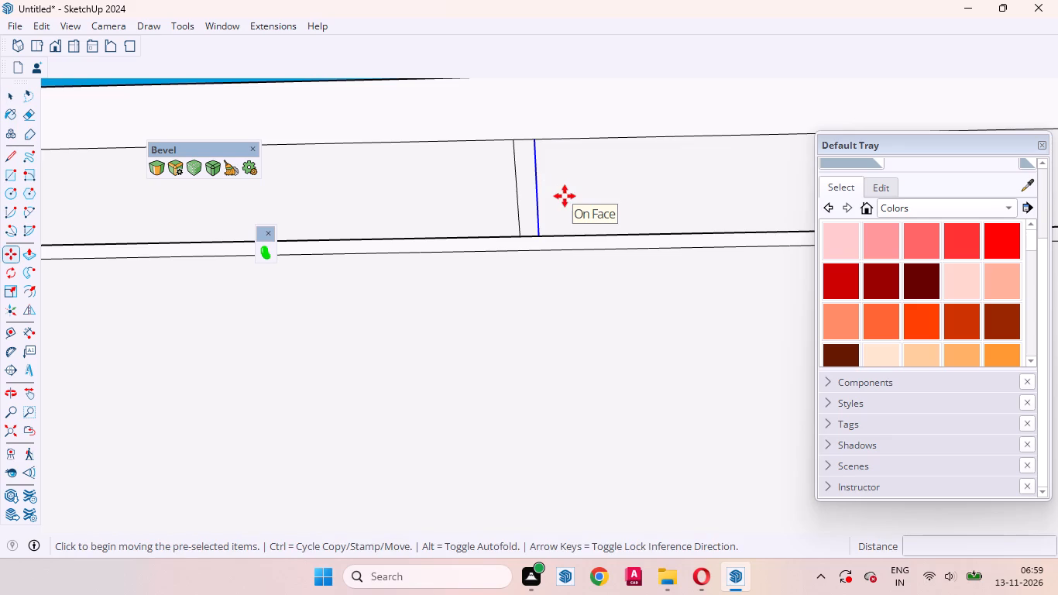
click(565, 196)
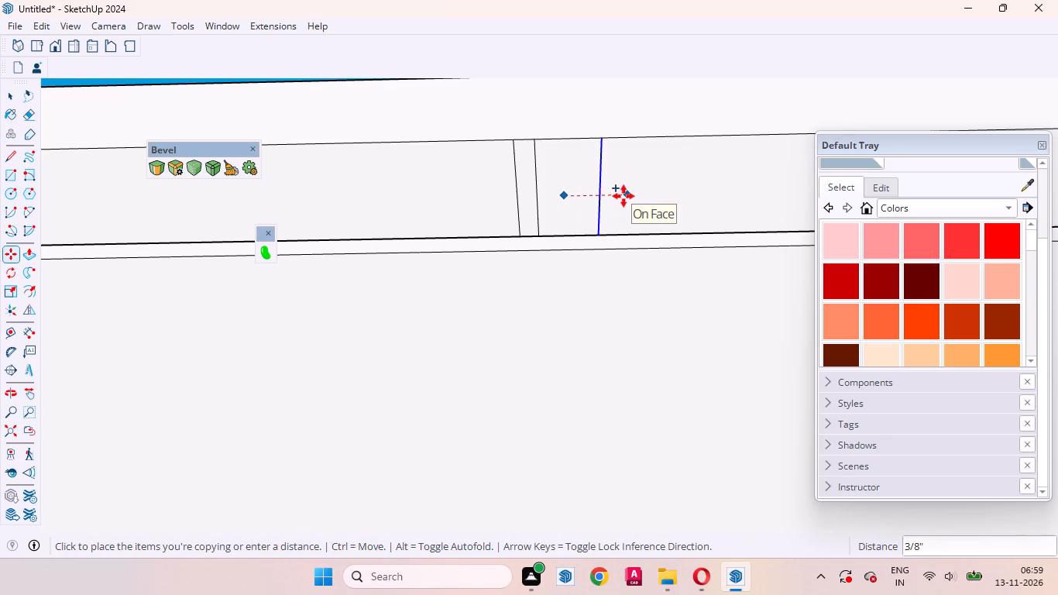
text(18mm)
key(Return)
key(space)
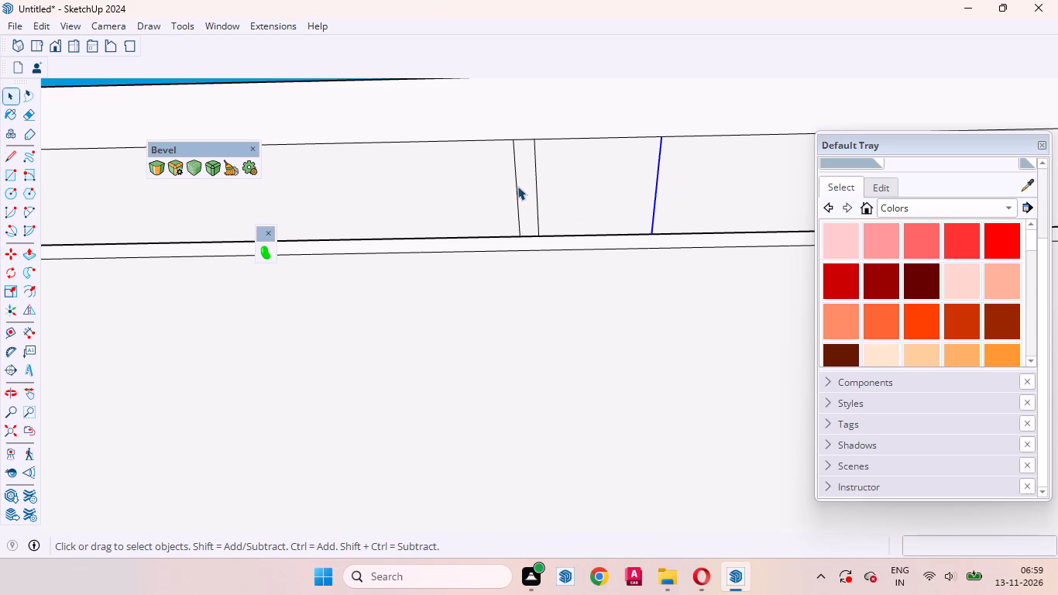
click(517, 184)
key(m)
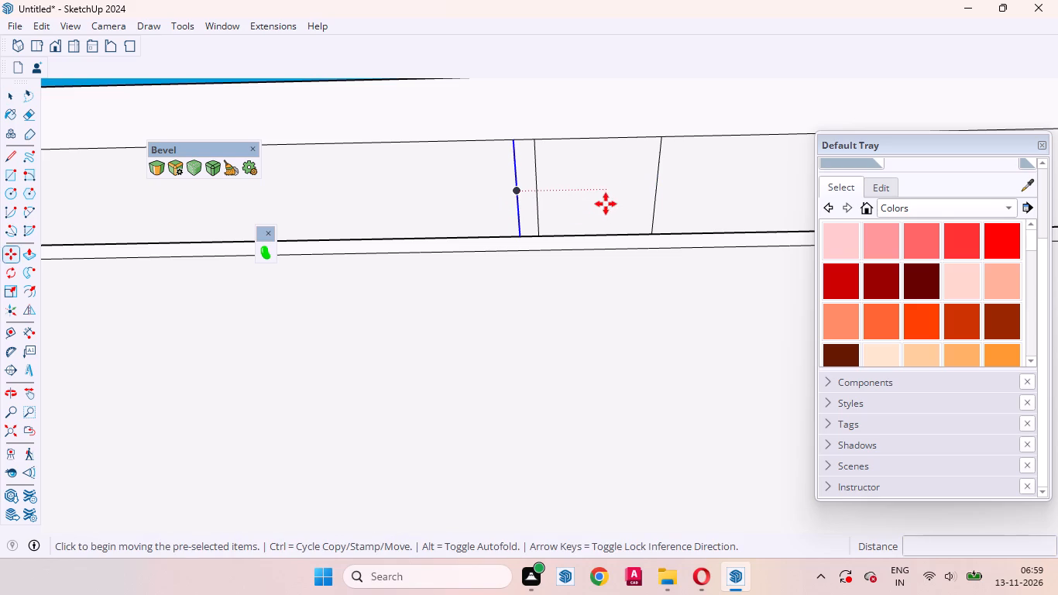
click(617, 201)
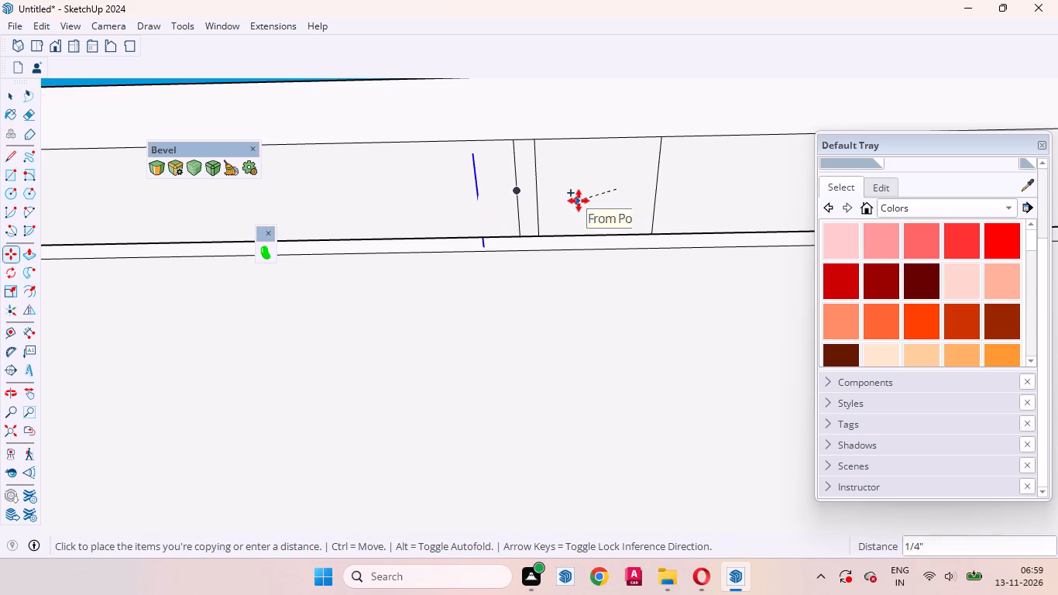
text(18mm)
key(Return)
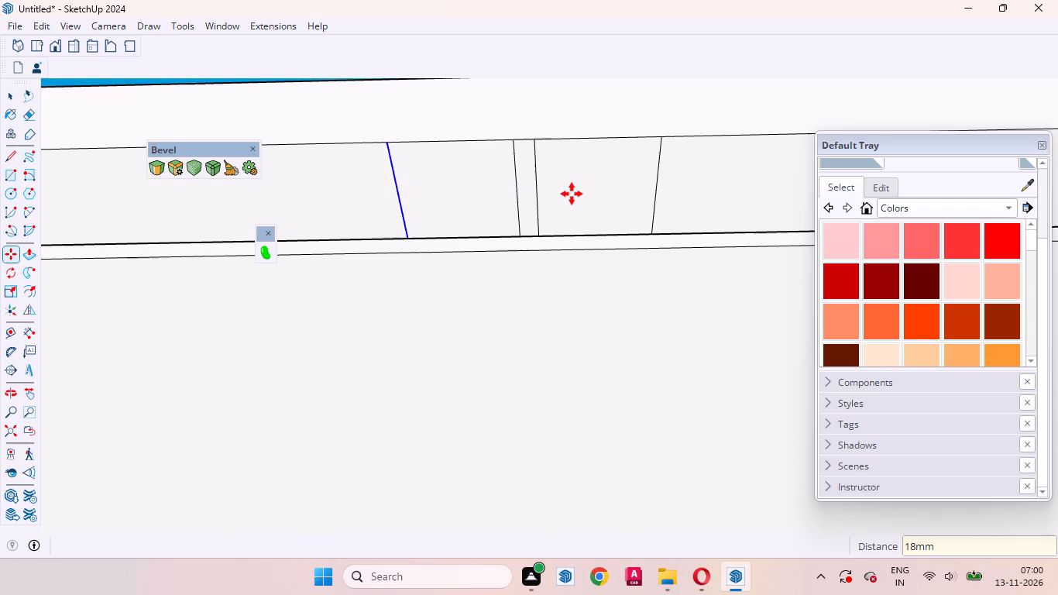
key(space)
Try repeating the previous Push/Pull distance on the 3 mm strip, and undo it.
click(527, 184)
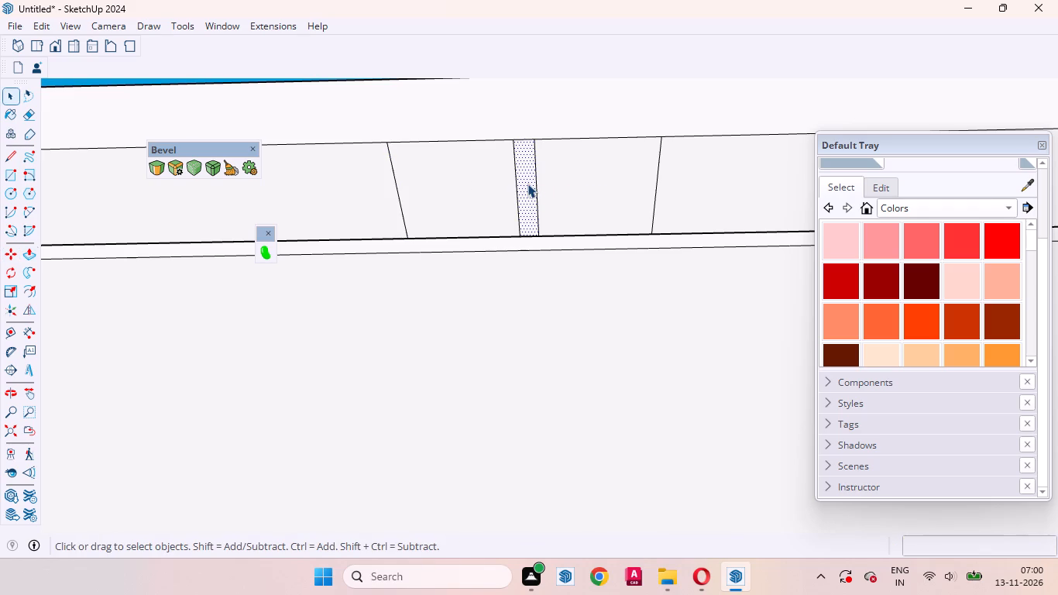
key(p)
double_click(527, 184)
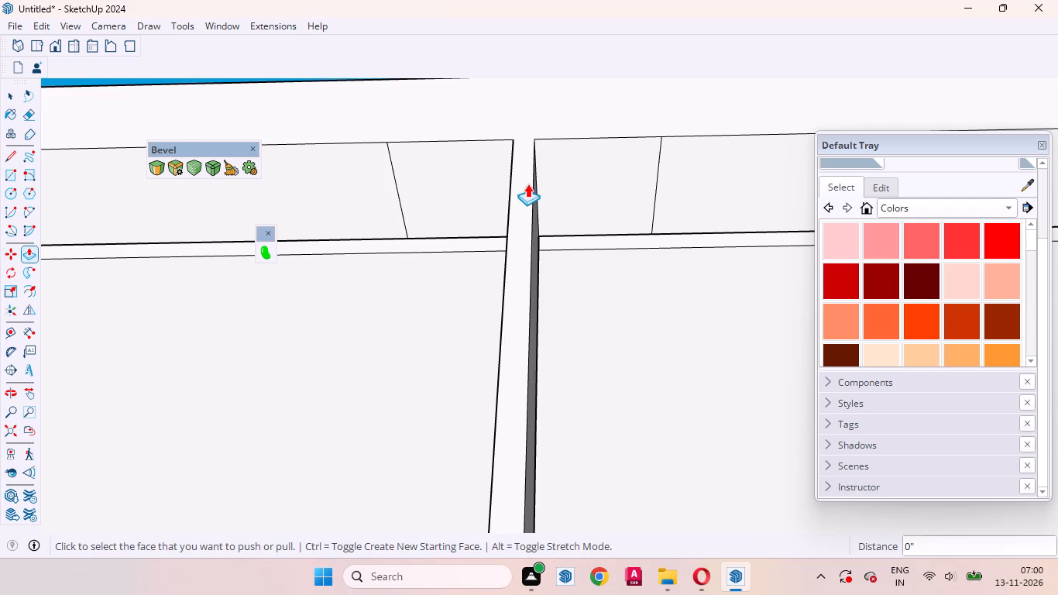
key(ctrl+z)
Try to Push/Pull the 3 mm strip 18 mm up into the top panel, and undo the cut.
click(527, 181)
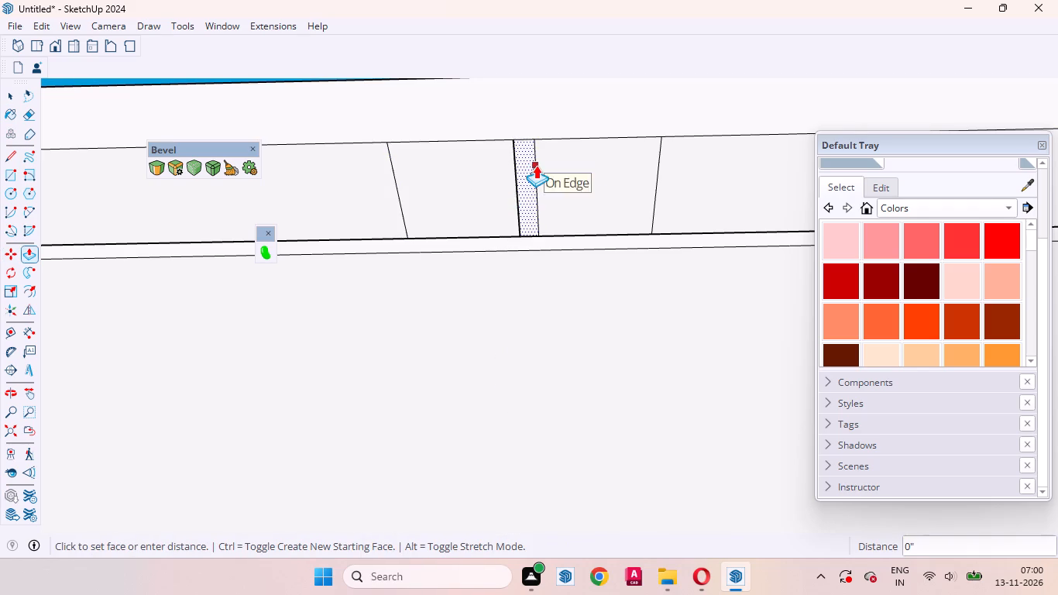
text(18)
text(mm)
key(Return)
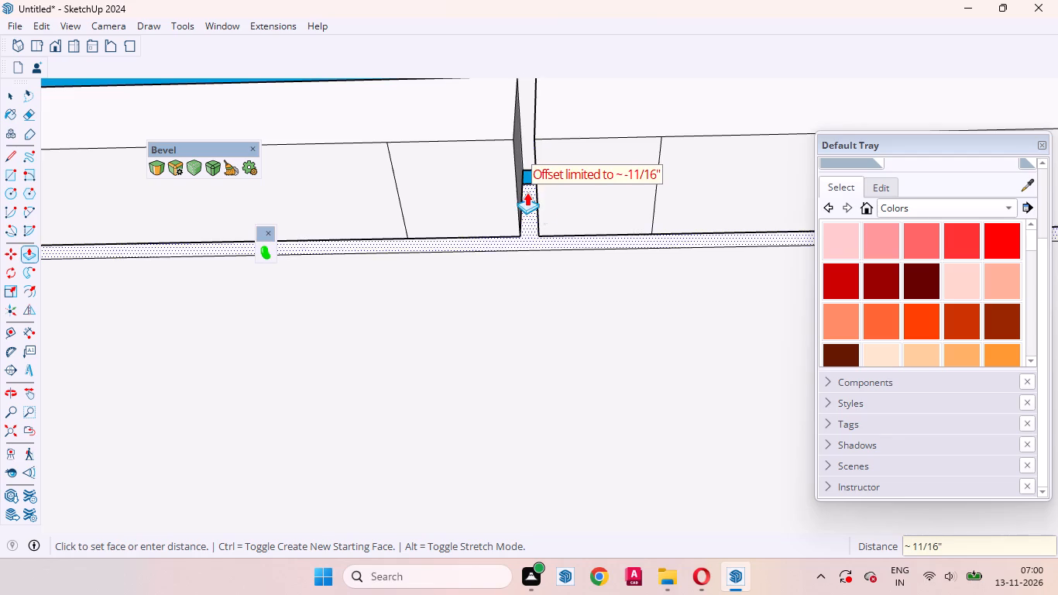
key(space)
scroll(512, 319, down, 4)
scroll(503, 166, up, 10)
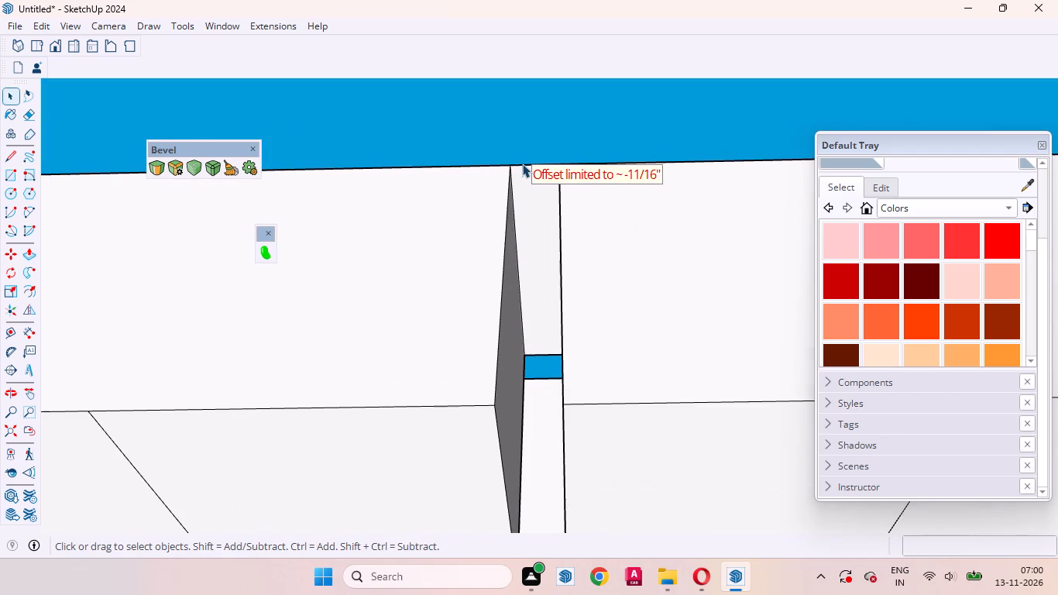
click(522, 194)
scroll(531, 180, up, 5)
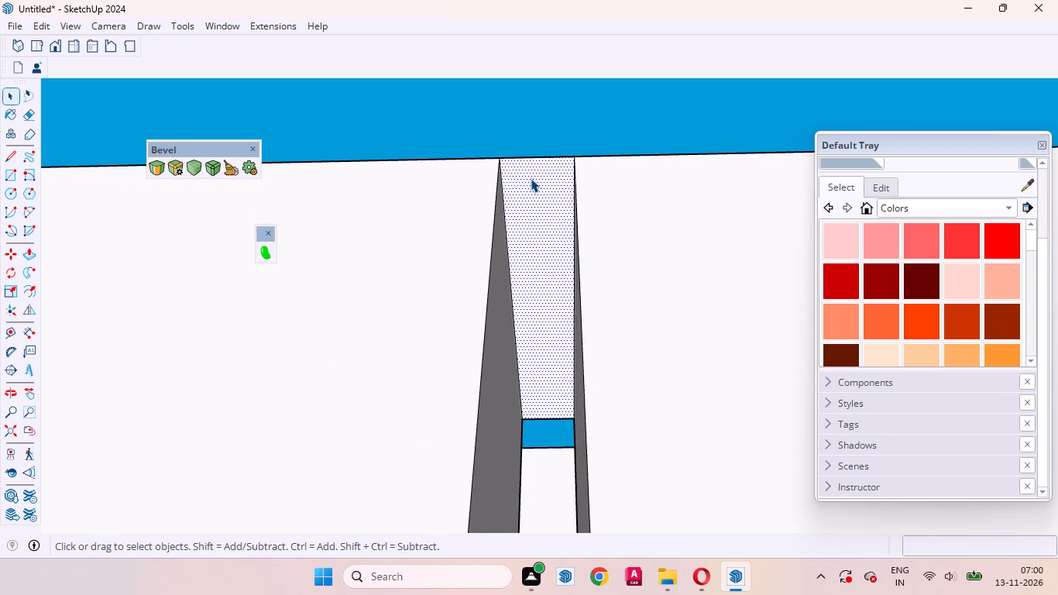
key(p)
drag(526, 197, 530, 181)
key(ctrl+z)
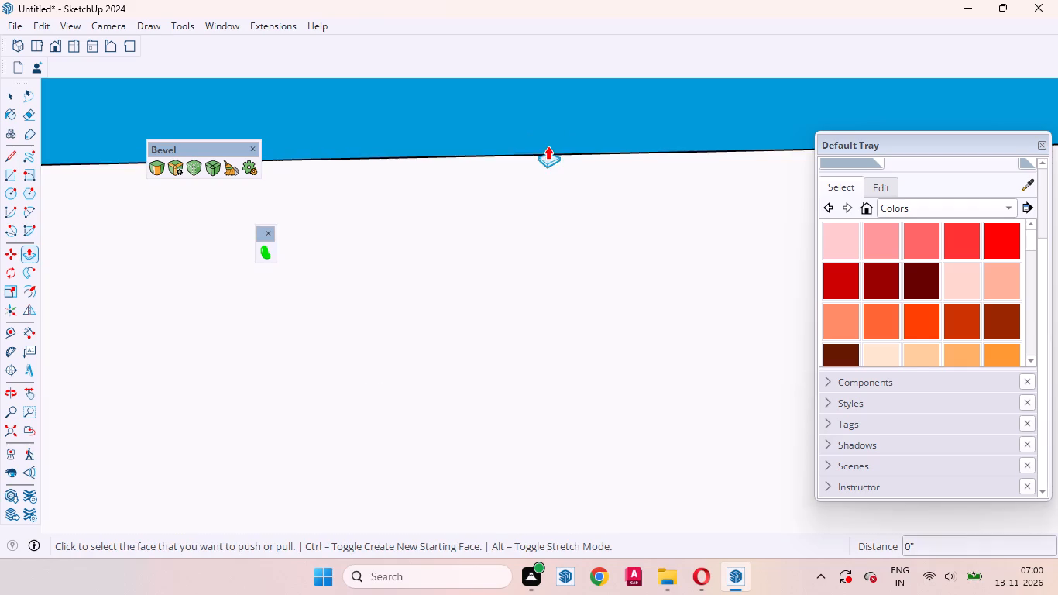
Push/Pull the 3 mm strip about 11/16" up through the top front strip to its upper edge.
scroll(546, 144, down, 7)
scroll(542, 206, up, 3)
click(545, 202)
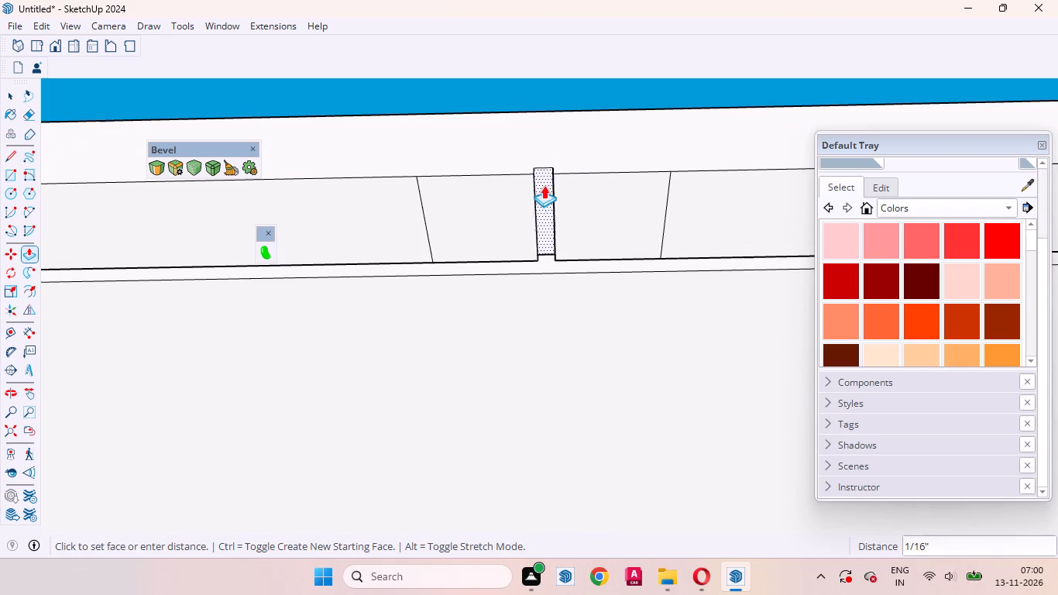
click(544, 122)
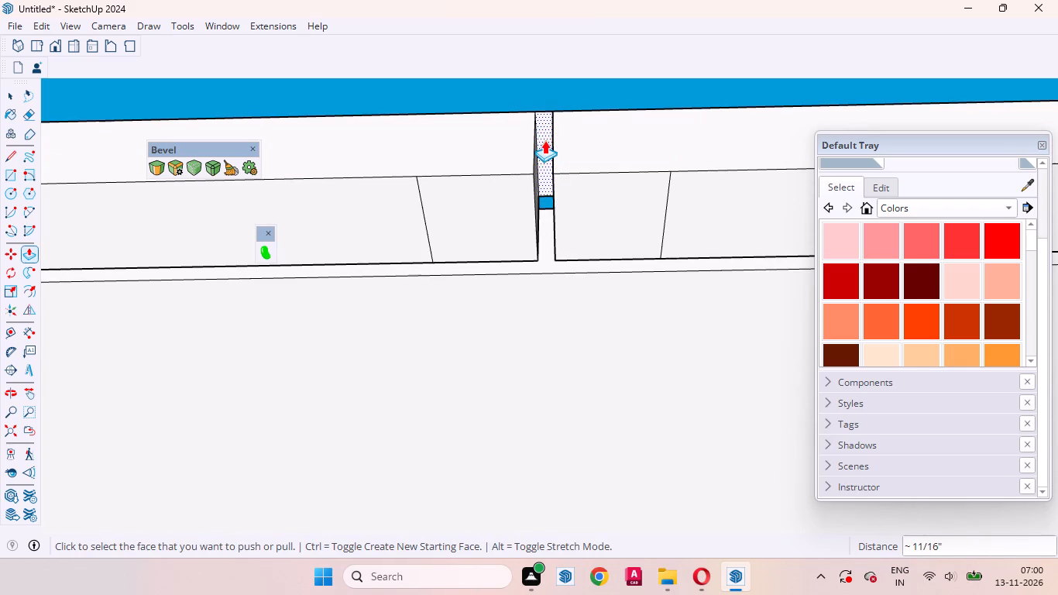
key(space)
Erase the two leftover cross edges at the top end of the 3 mm gap.
scroll(547, 124, up, 8)
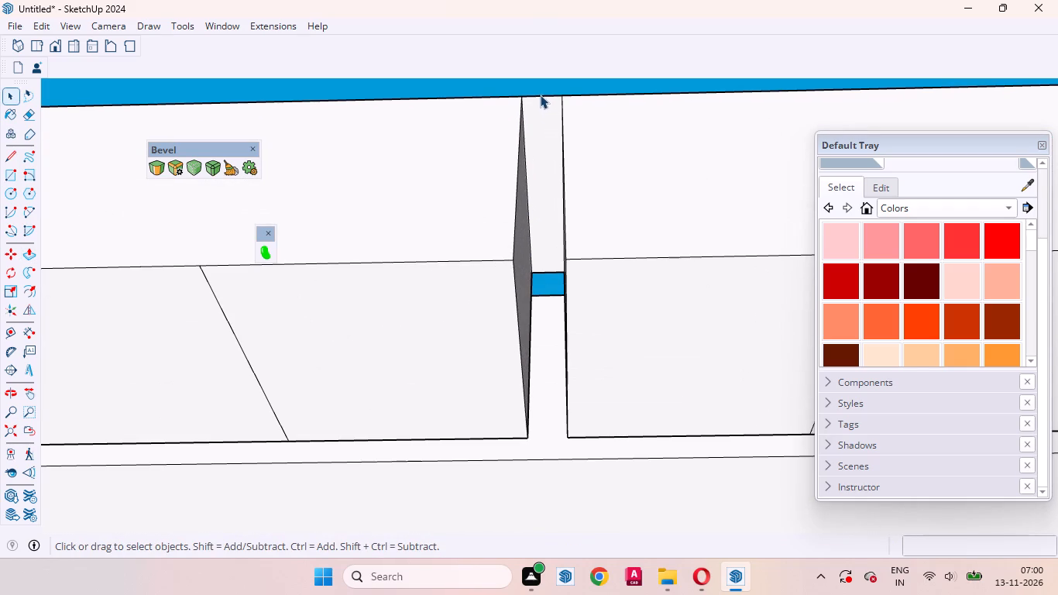
click(538, 97)
right_click(538, 97)
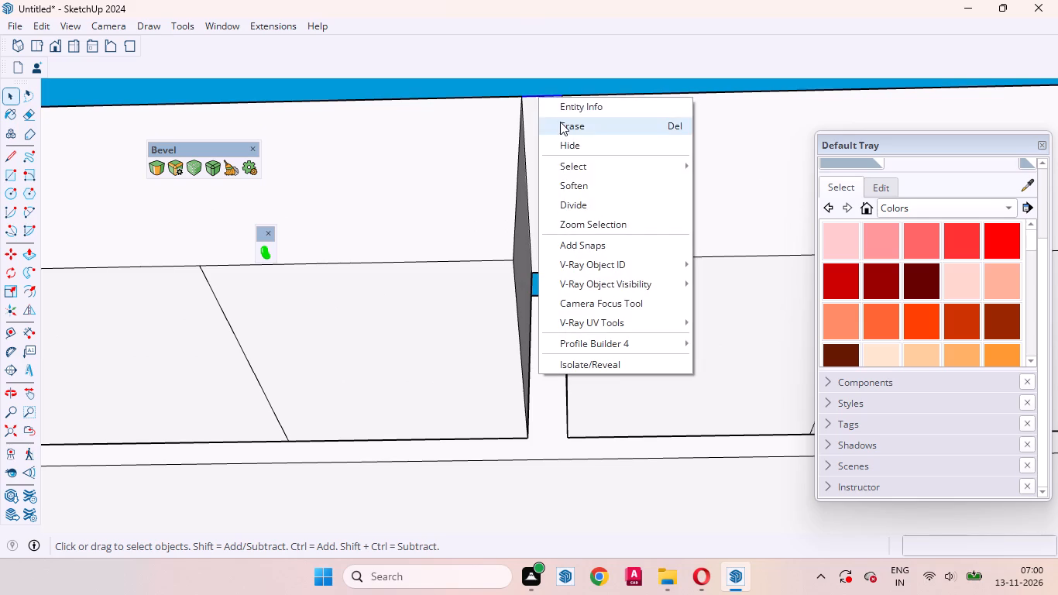
click(560, 122)
scroll(540, 175, down, 4)
scroll(540, 212, up, 9)
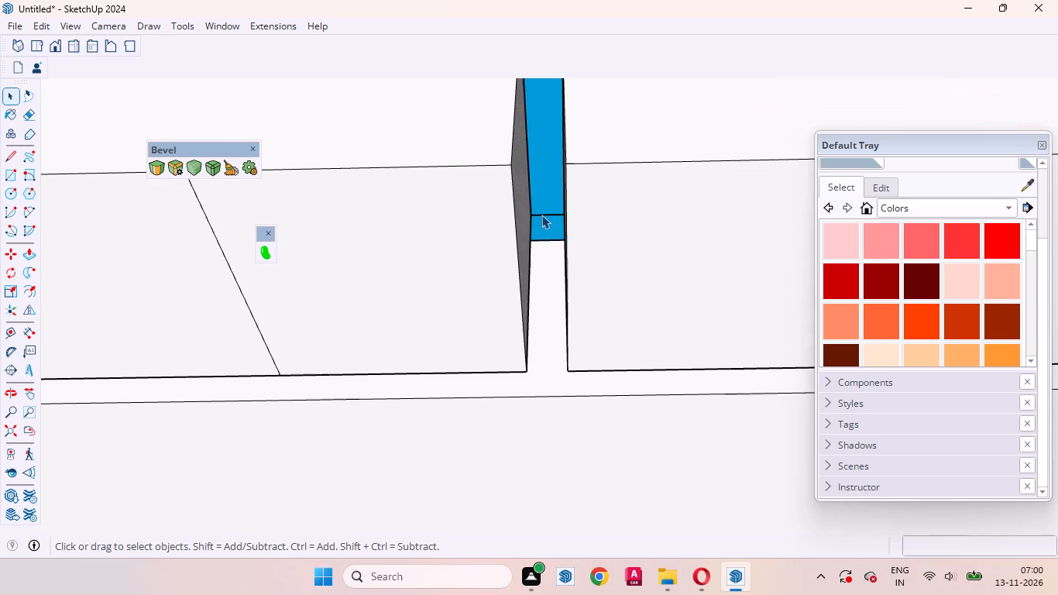
click(546, 215)
right_click(546, 215)
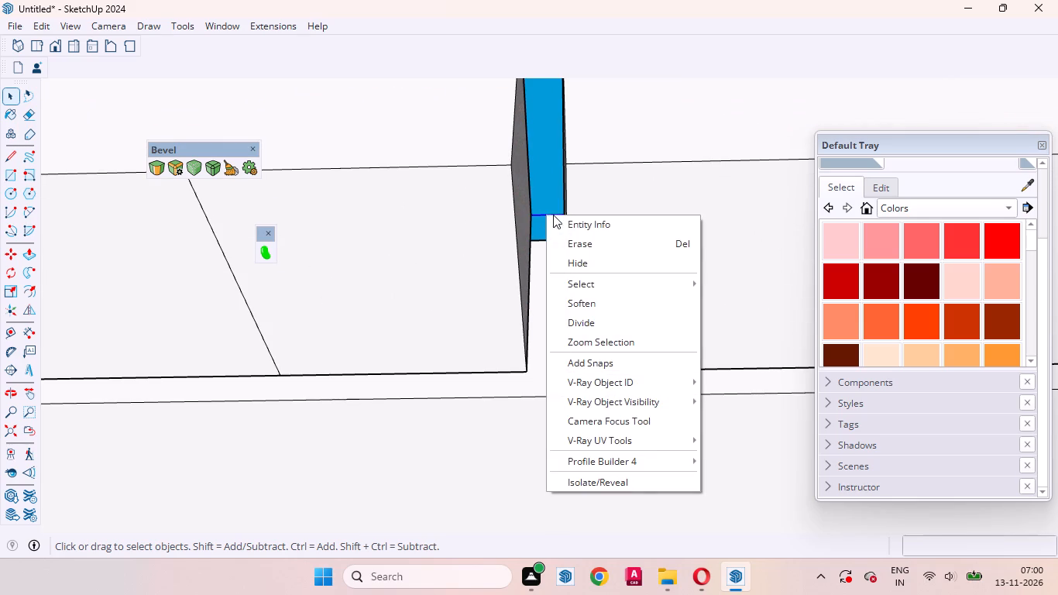
click(579, 243)
Push/Pull the 18 mm face right of the gap about 3' 11" down to the bottom frame strip.
scroll(523, 198, down, 13)
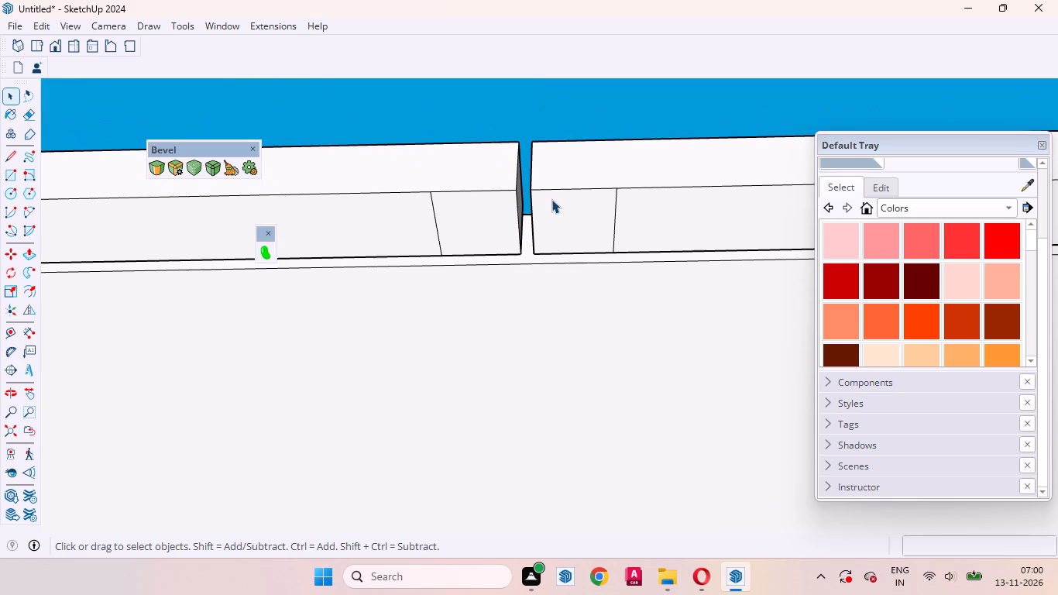
click(554, 201)
scroll(532, 162, down, 15)
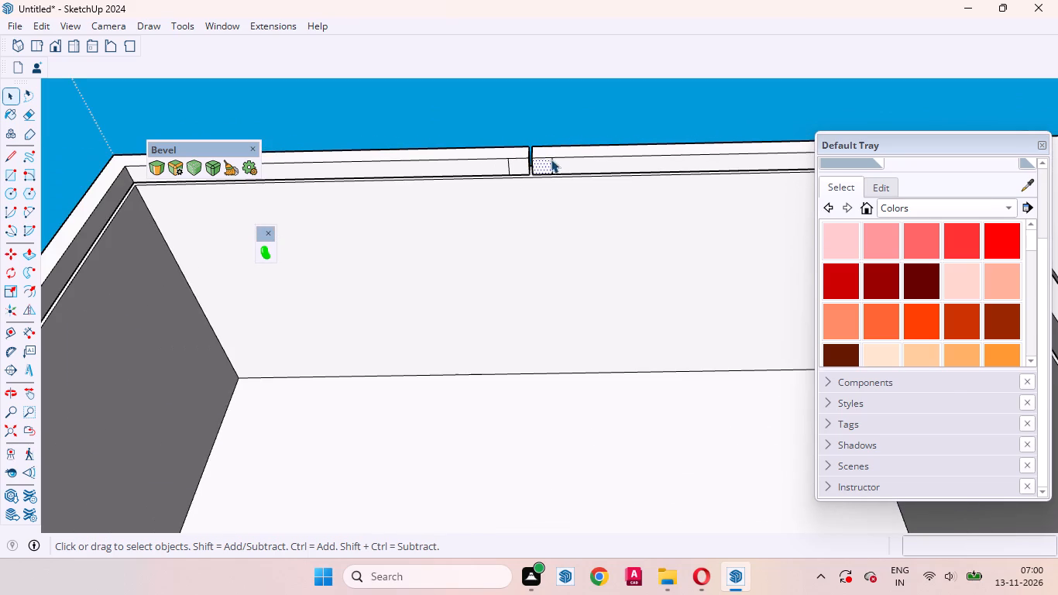
key(p)
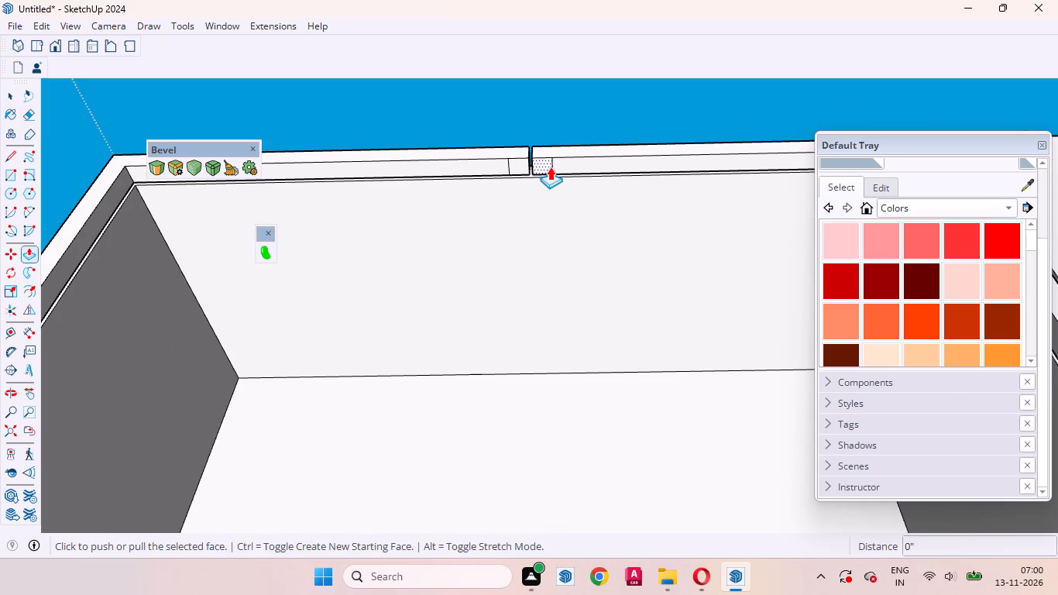
scroll(545, 161, up, 8)
click(539, 165)
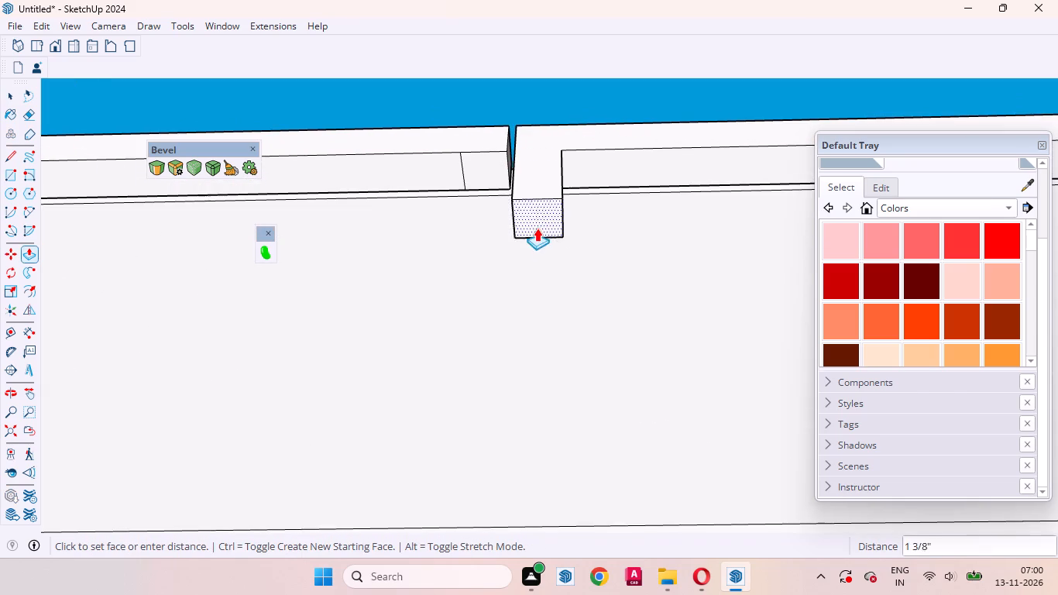
scroll(538, 214, down, 20)
scroll(538, 214, down, 1)
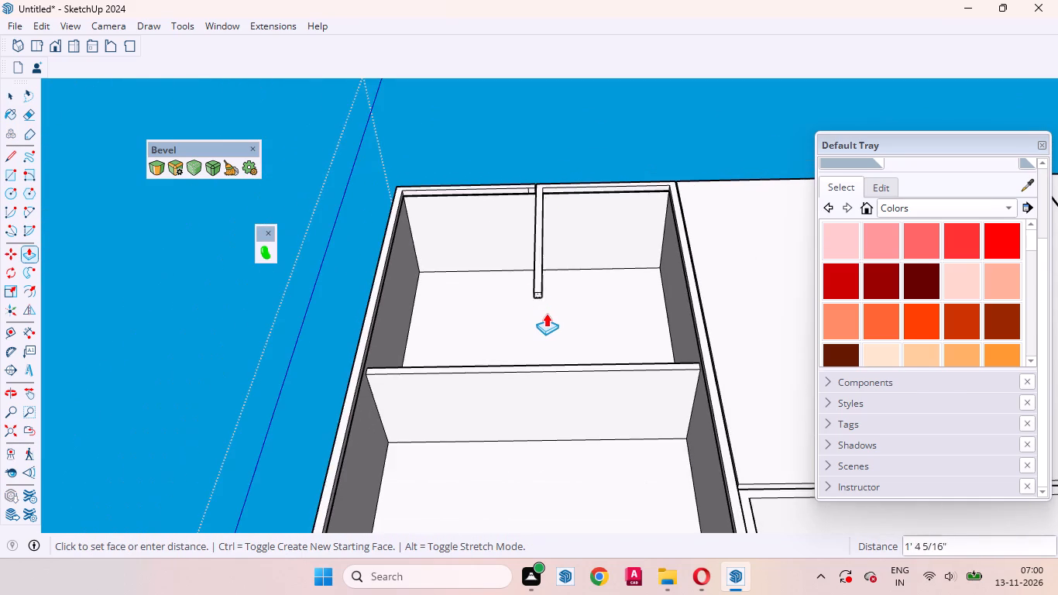
scroll(551, 320, up, 4)
middle_drag(552, 329, 552, 398)
scroll(551, 309, down, 8)
middle_drag(552, 326, 551, 366)
scroll(562, 342, down, 7)
middle_drag(565, 335, 561, 448)
scroll(565, 451, up, 20)
scroll(565, 451, up, 1)
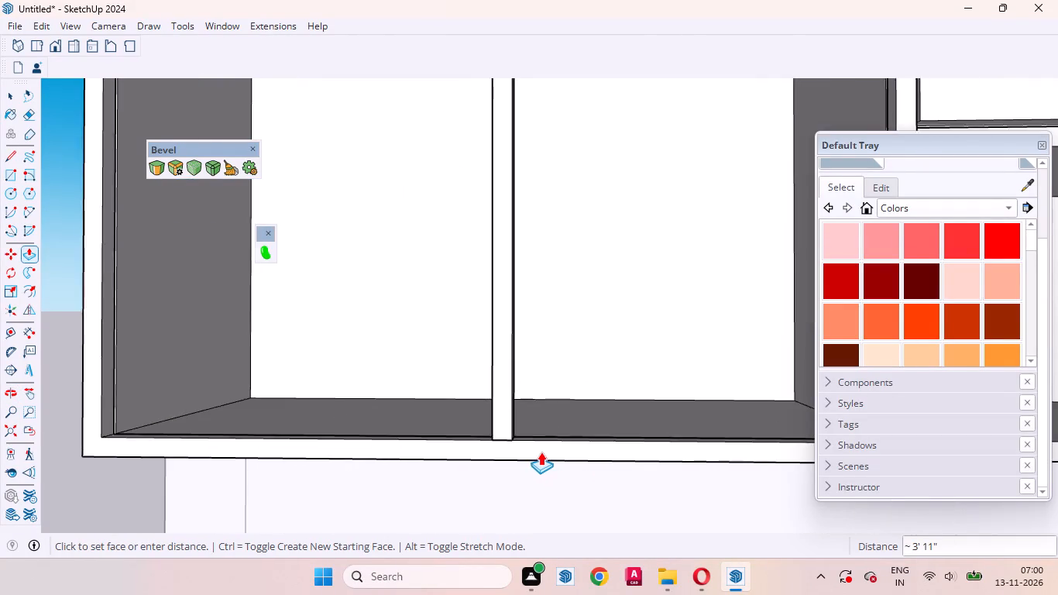
scroll(541, 452, up, 3)
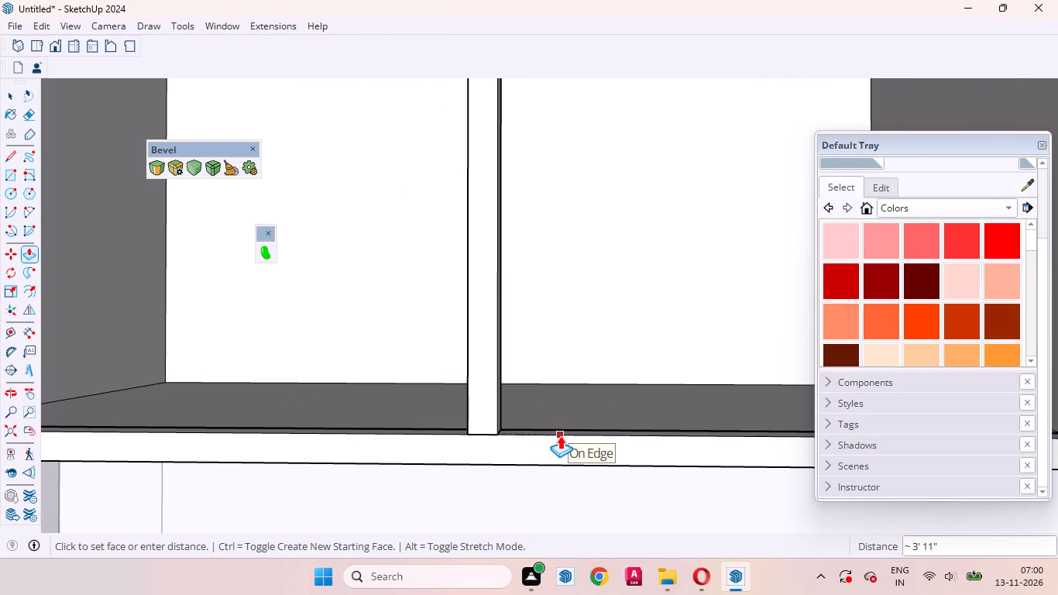
click(560, 435)
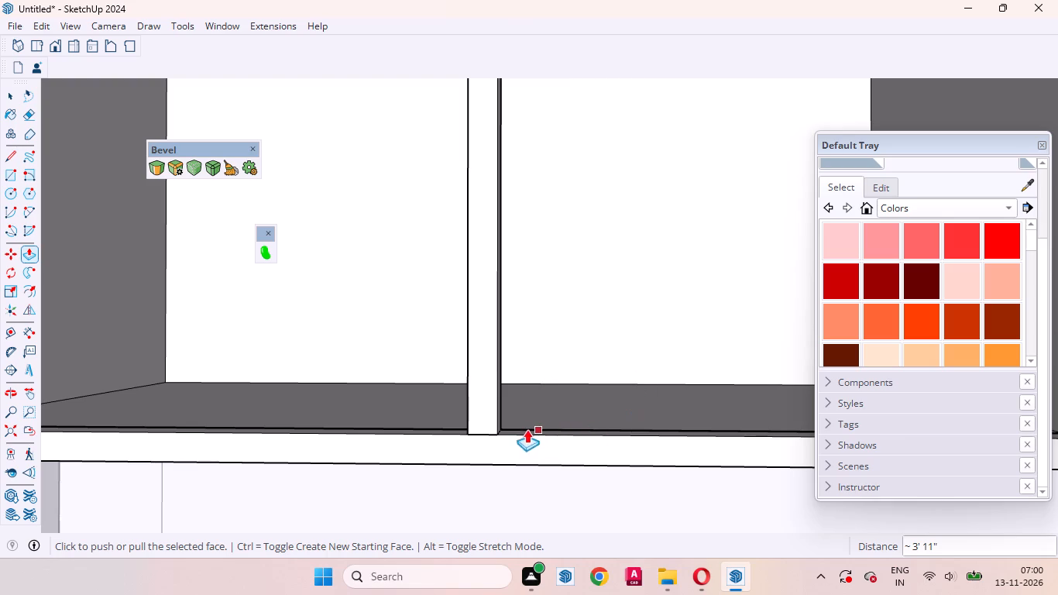
key(space)
Erase the seam edge where the right middle stile meets the bottom frame strip.
scroll(483, 433, up, 12)
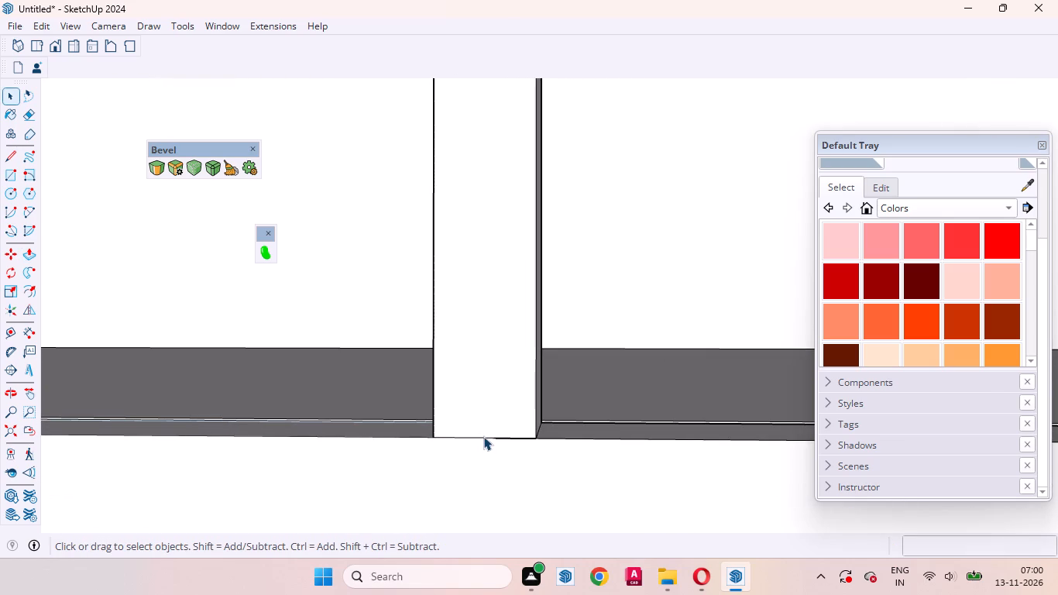
click(483, 436)
right_click(483, 436)
click(531, 188)
Push/Pull the 18 mm face left of the gap down by the same distance as the right stile.
scroll(641, 409, down, 20)
scroll(641, 409, down, 6)
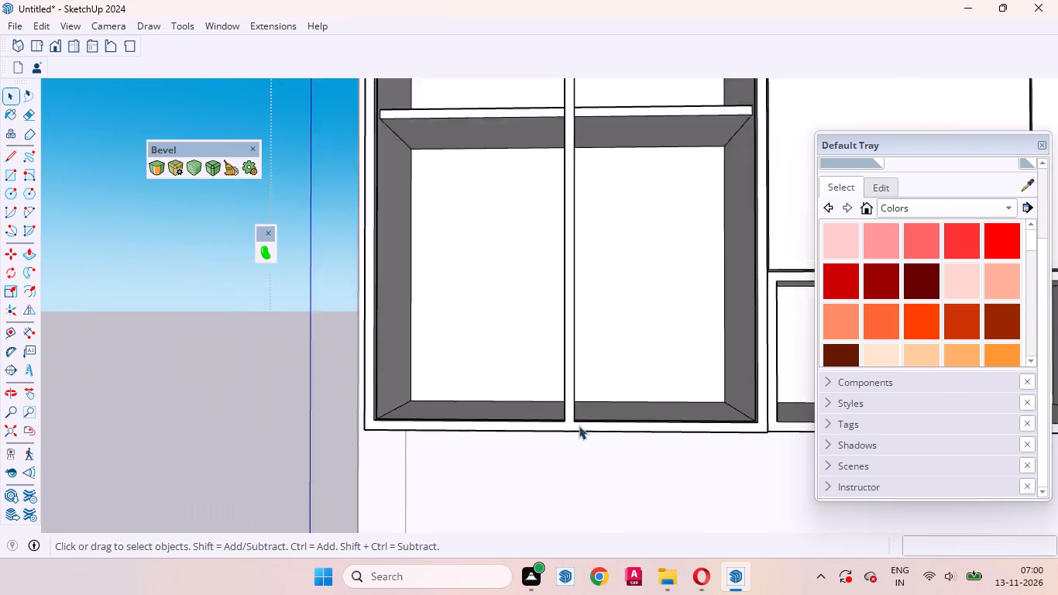
scroll(579, 425, down, 2)
scroll(579, 308, down, 9)
scroll(584, 178, up, 10)
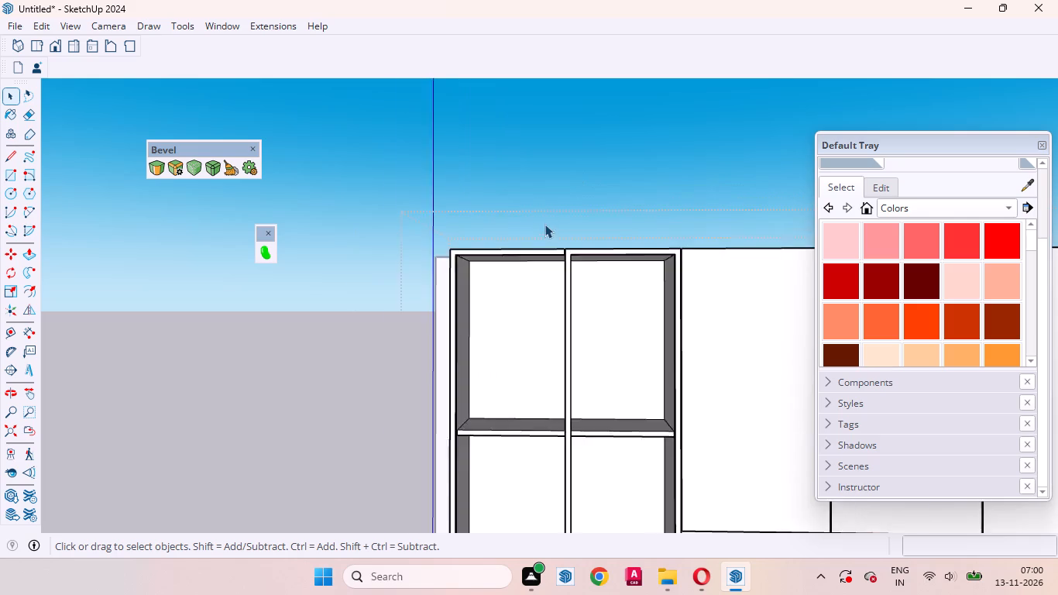
scroll(544, 224, up, 8)
middle_drag(596, 299, 599, 126)
scroll(590, 212, up, 6)
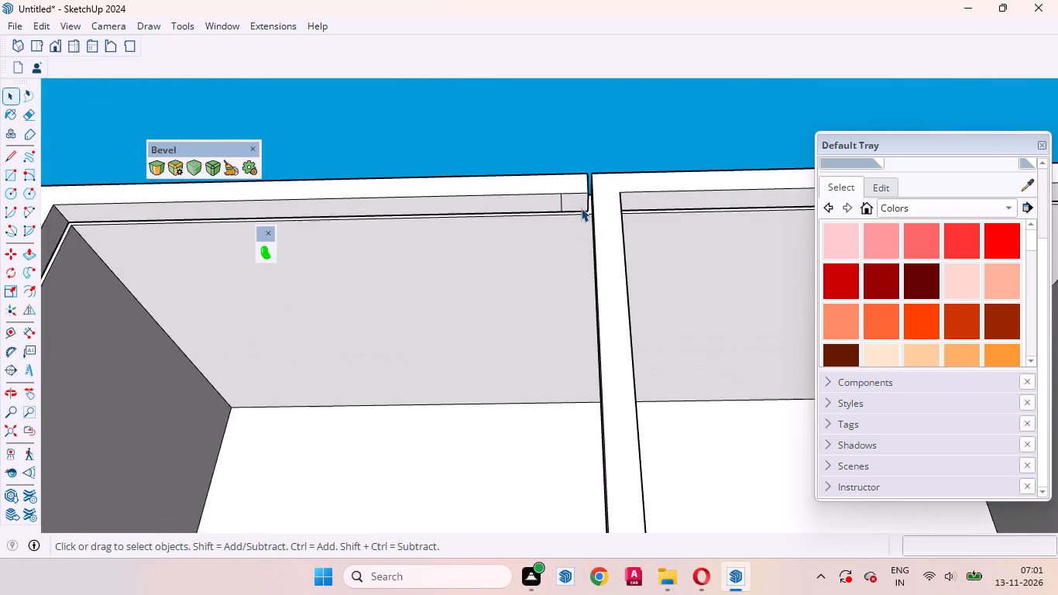
scroll(581, 208, up, 4)
click(576, 202)
key(p)
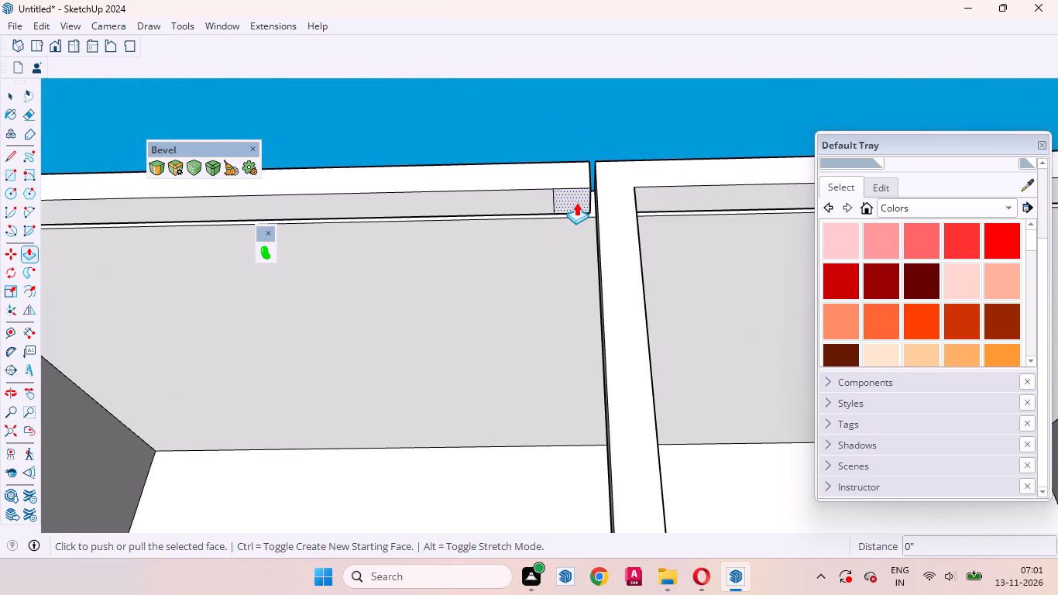
double_click(576, 202)
key(space)
Erase the seam edge where the left middle stile meets the bottom frame strip.
scroll(616, 187, down, 9)
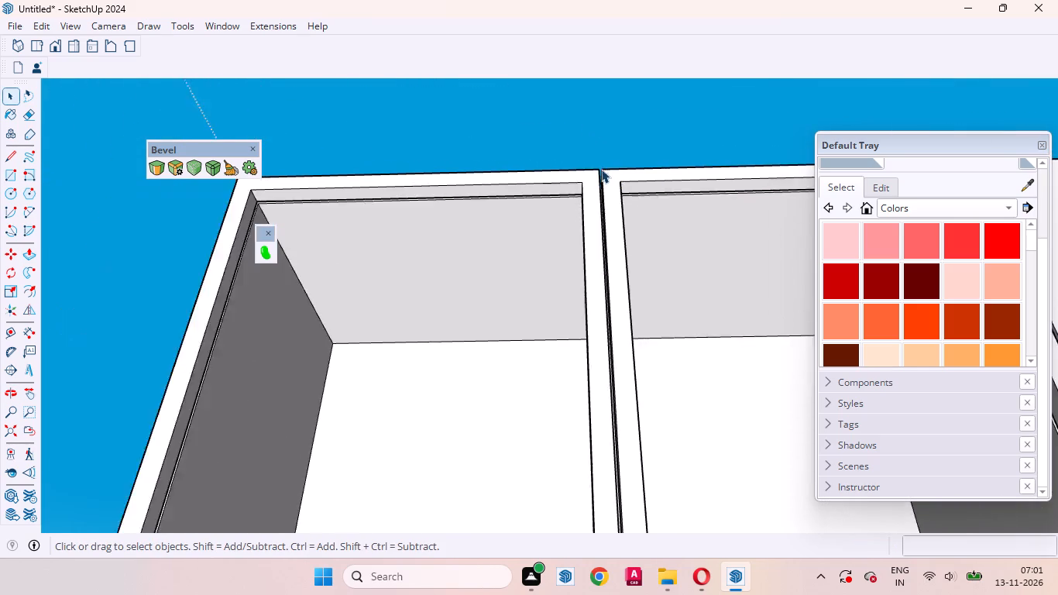
scroll(601, 169, down, 18)
scroll(594, 481, up, 4)
middle_drag(631, 254, 620, 456)
scroll(606, 425, up, 19)
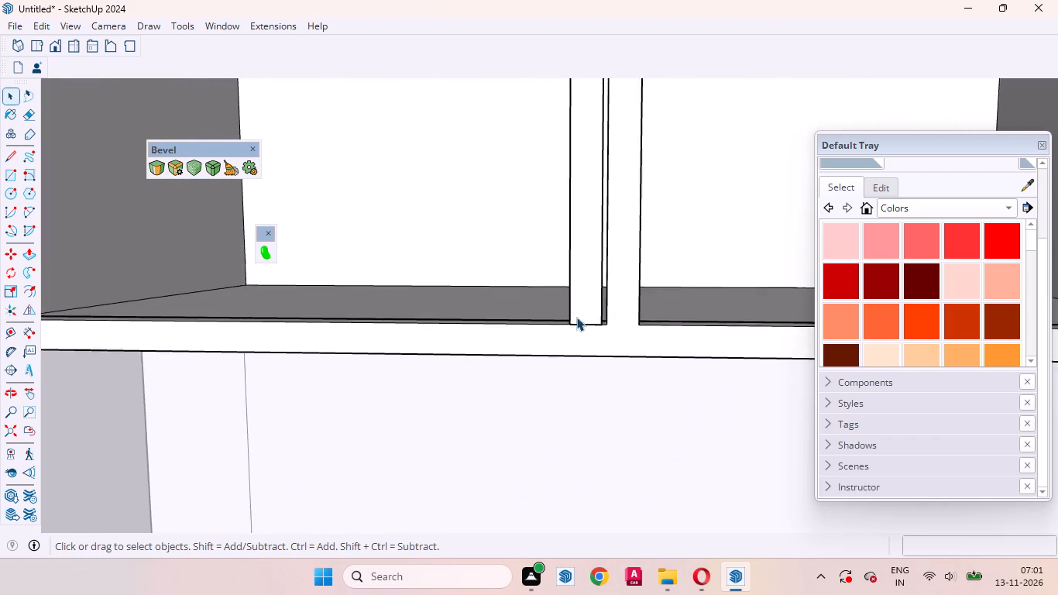
scroll(576, 317, up, 5)
click(583, 327)
right_click(583, 327)
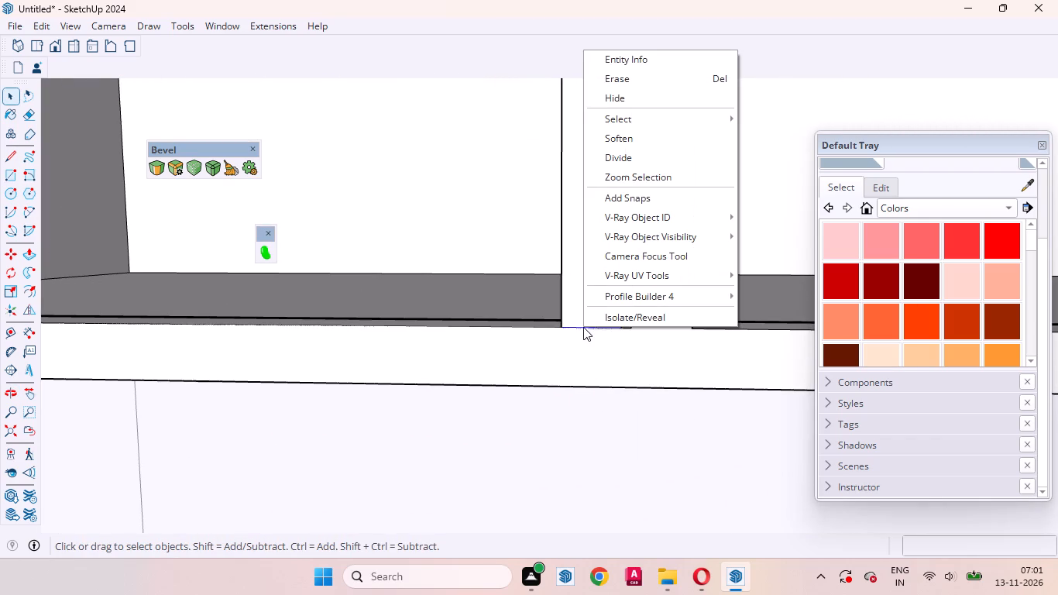
click(623, 76)
Push/Pull the small face at the gap's lower end about 11/16" down through the bottom frame strip.
scroll(623, 290, up, 1)
middle_drag(624, 292, 616, 408)
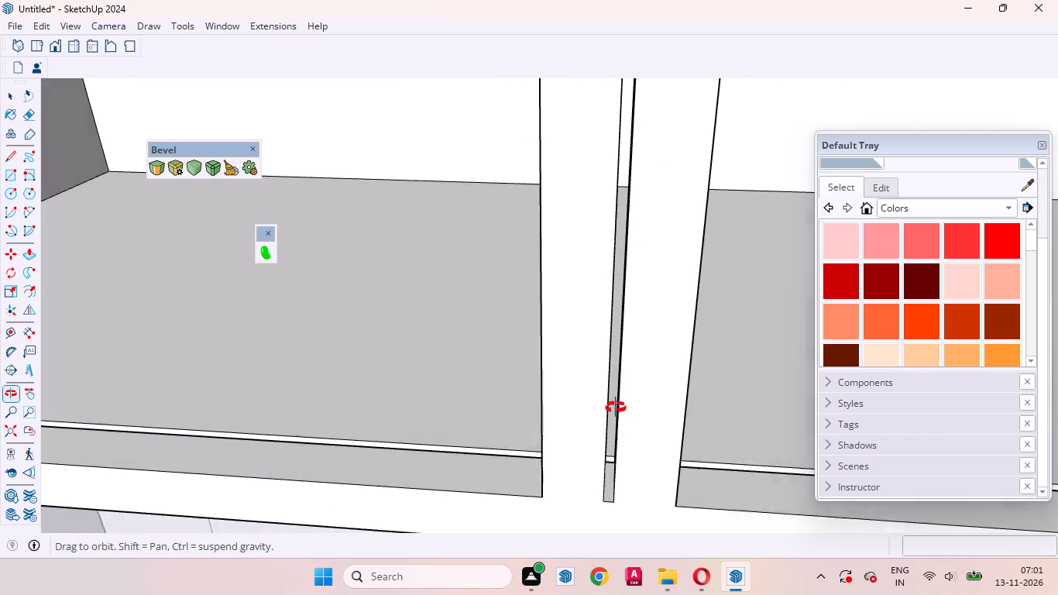
middle_drag(616, 408, 615, 408)
scroll(592, 219, down, 10)
scroll(607, 318, up, 9)
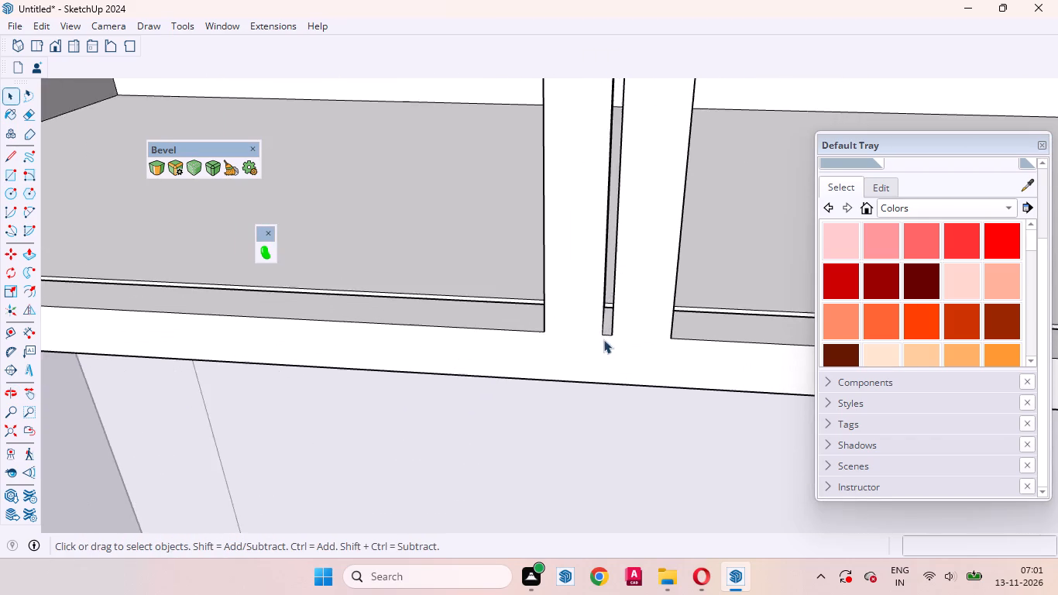
scroll(603, 339, up, 7)
click(609, 323)
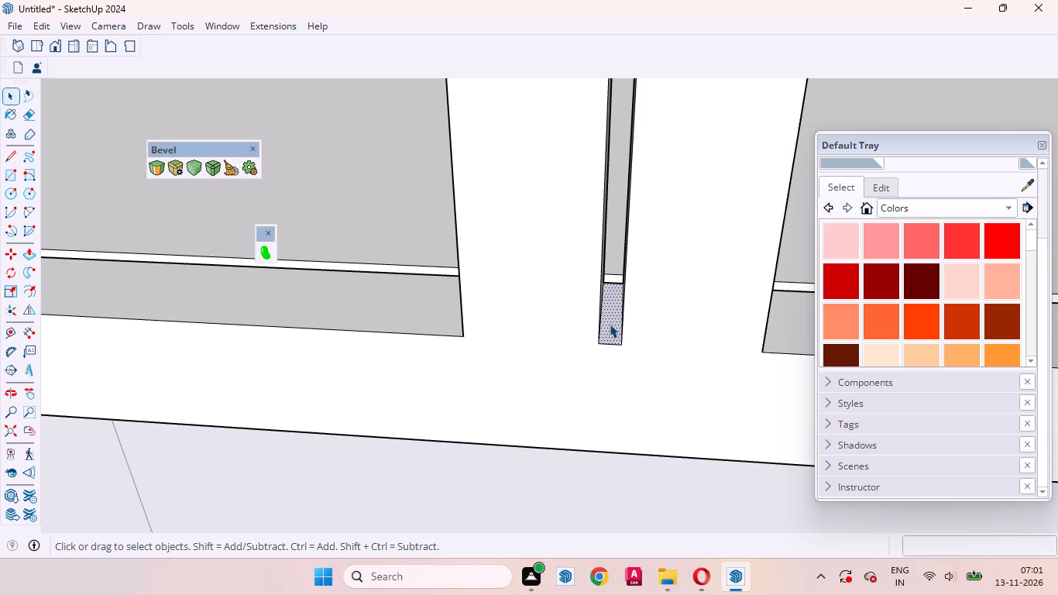
key(p)
click(610, 324)
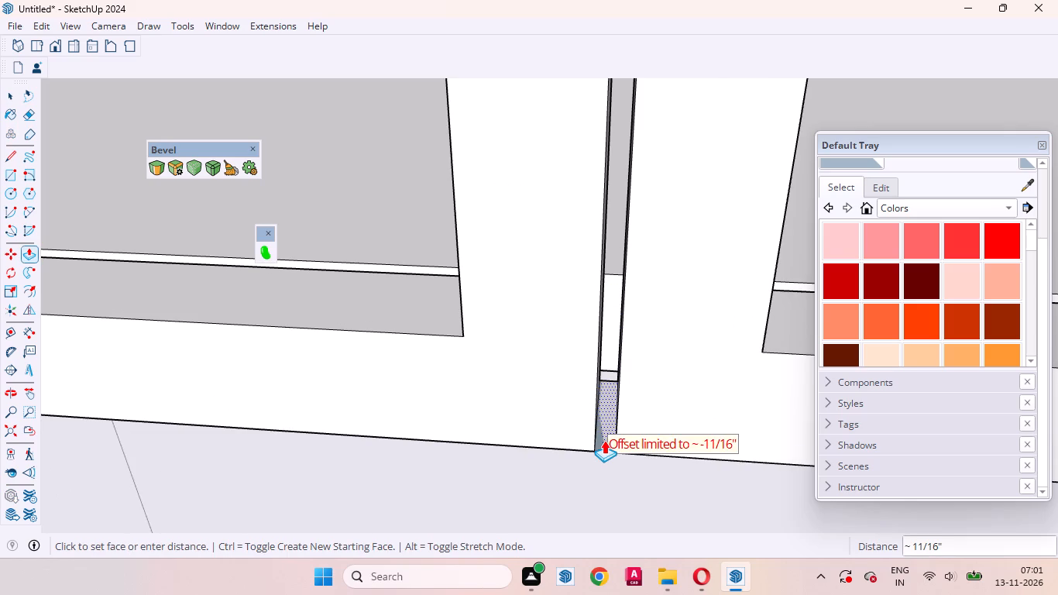
click(604, 440)
key(space)
Erase the two leftover cross edges at the lower end of the gap between the stiles.
scroll(606, 455, up, 4)
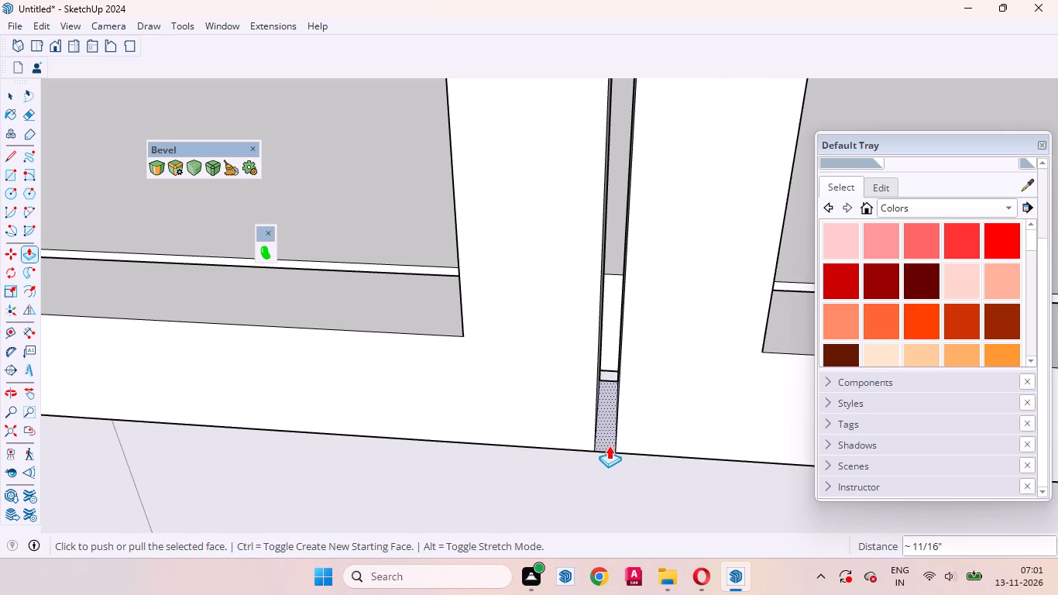
scroll(636, 398, up, 11)
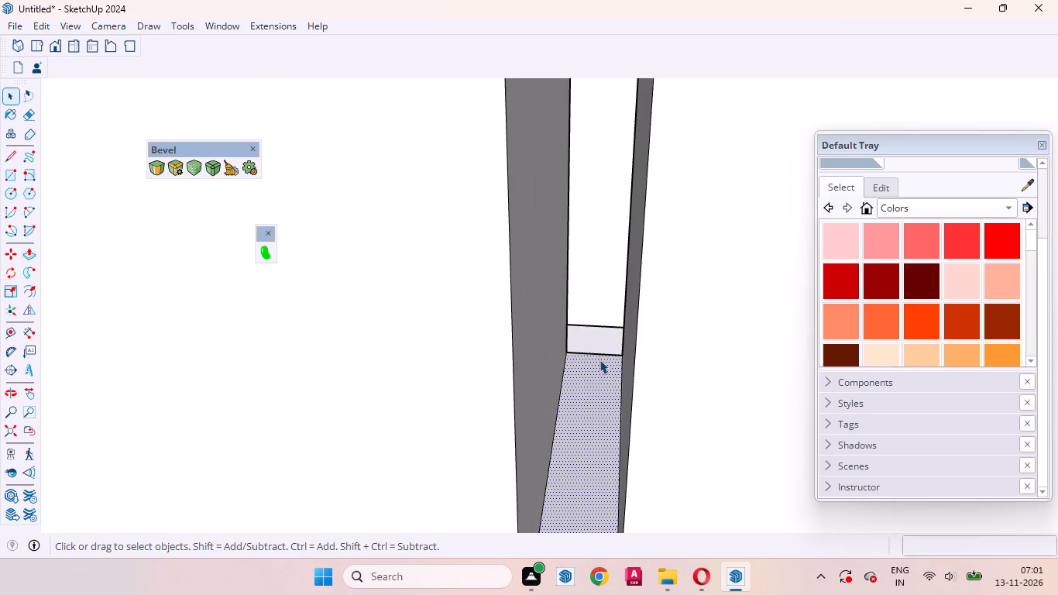
scroll(599, 359, up, 4)
click(591, 350)
right_click(591, 350)
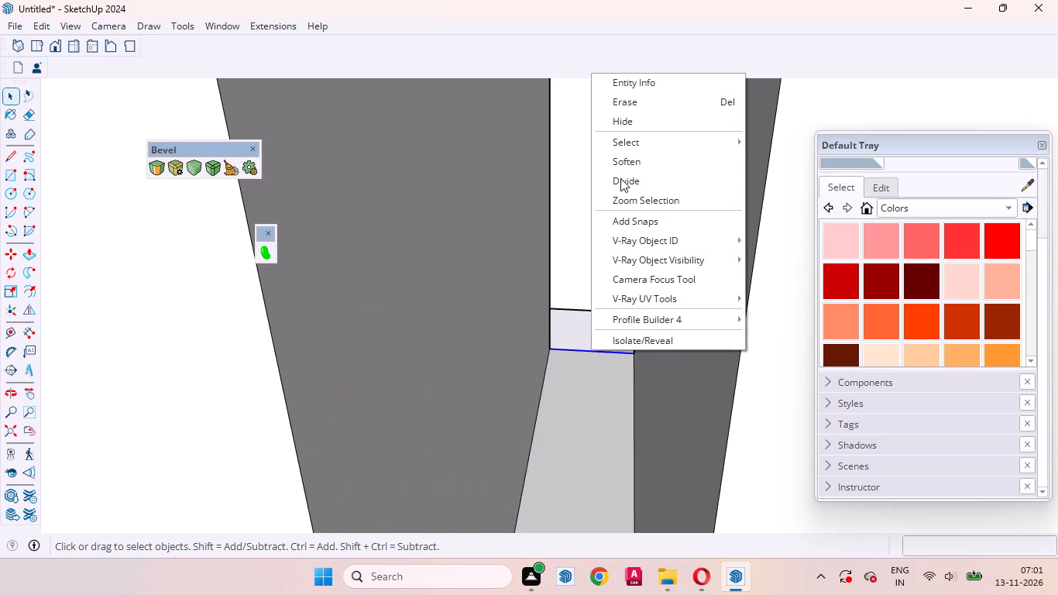
click(634, 106)
scroll(602, 224, down, 10)
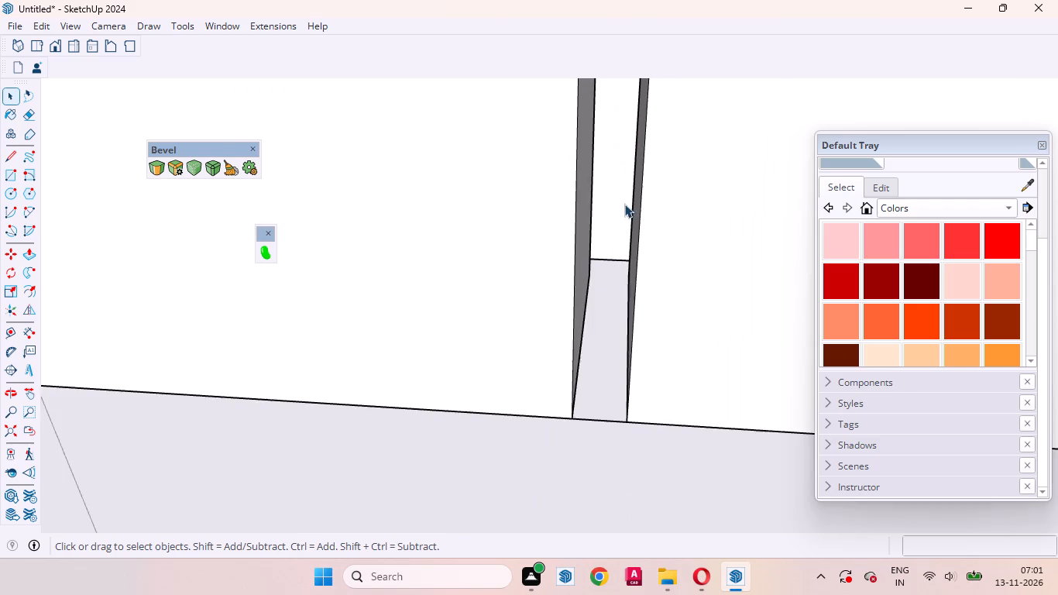
scroll(624, 204, down, 2)
click(607, 335)
right_click(607, 335)
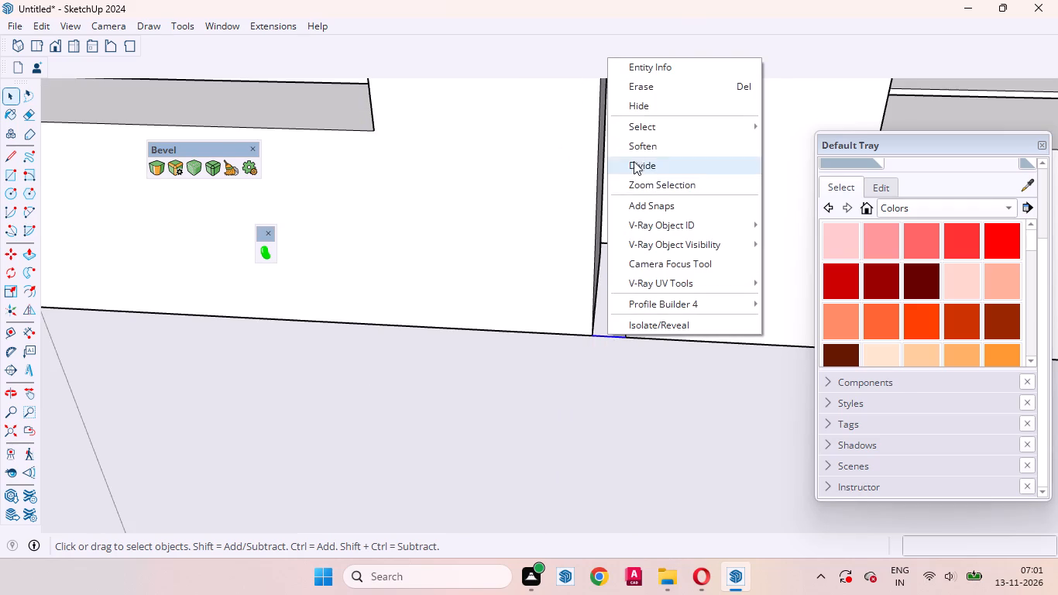
click(643, 89)
Inspect the split two-door frame on the wall cabinet's end compartment from several angles.
scroll(579, 297, down, 15)
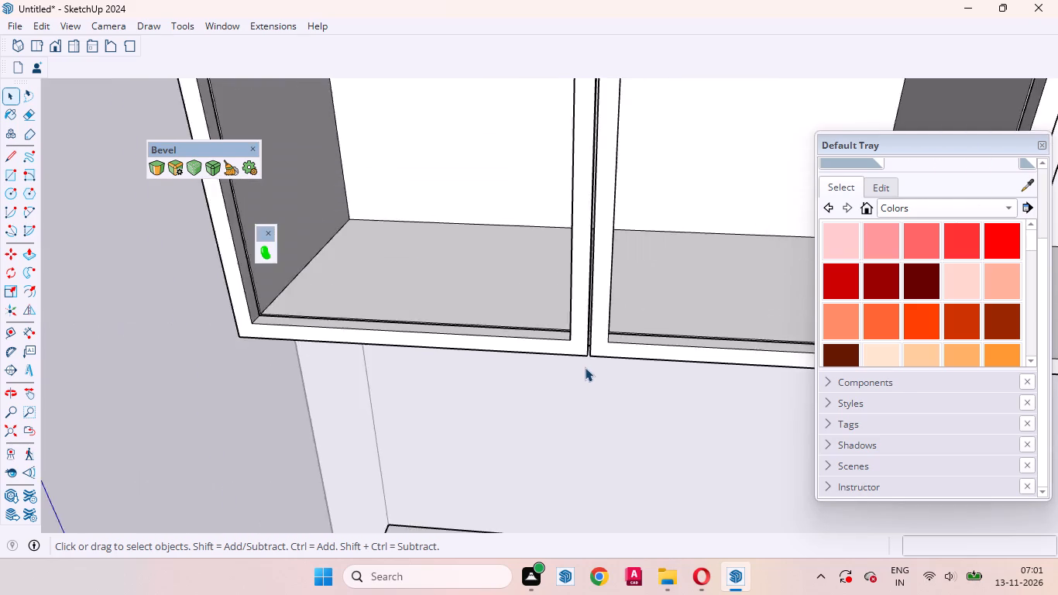
scroll(585, 367, down, 14)
middle_drag(578, 383, 355, 299)
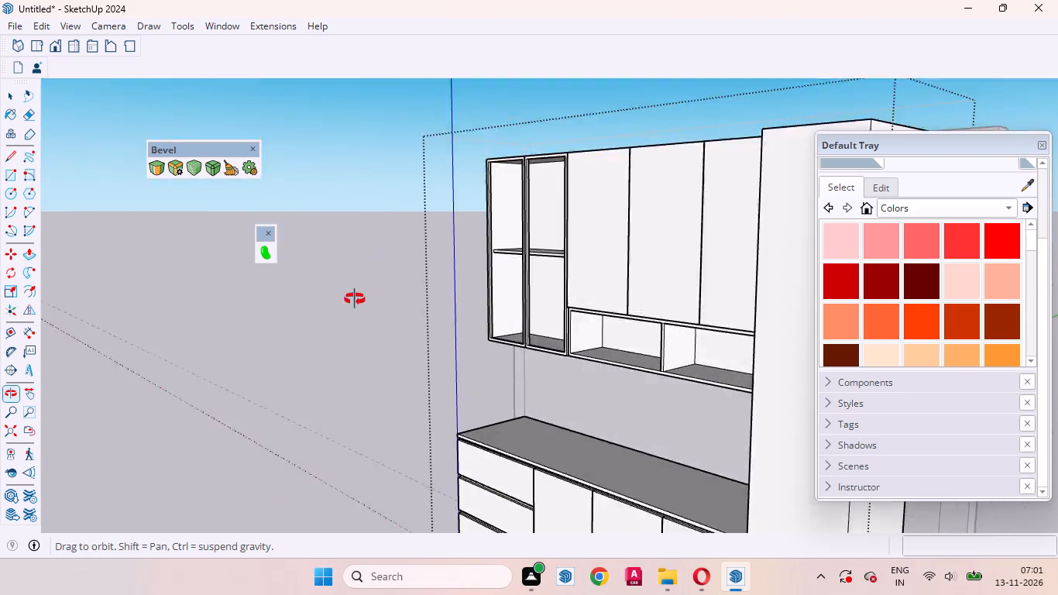
middle_drag(355, 299, 617, 293)
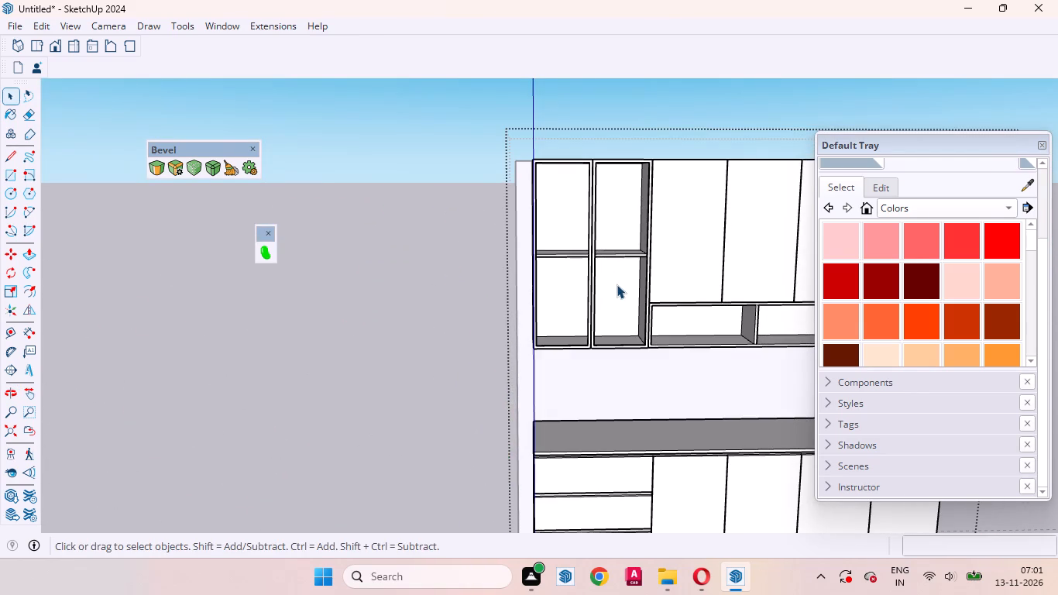
scroll(596, 255, up, 4)
middle_drag(544, 271, 483, 507)
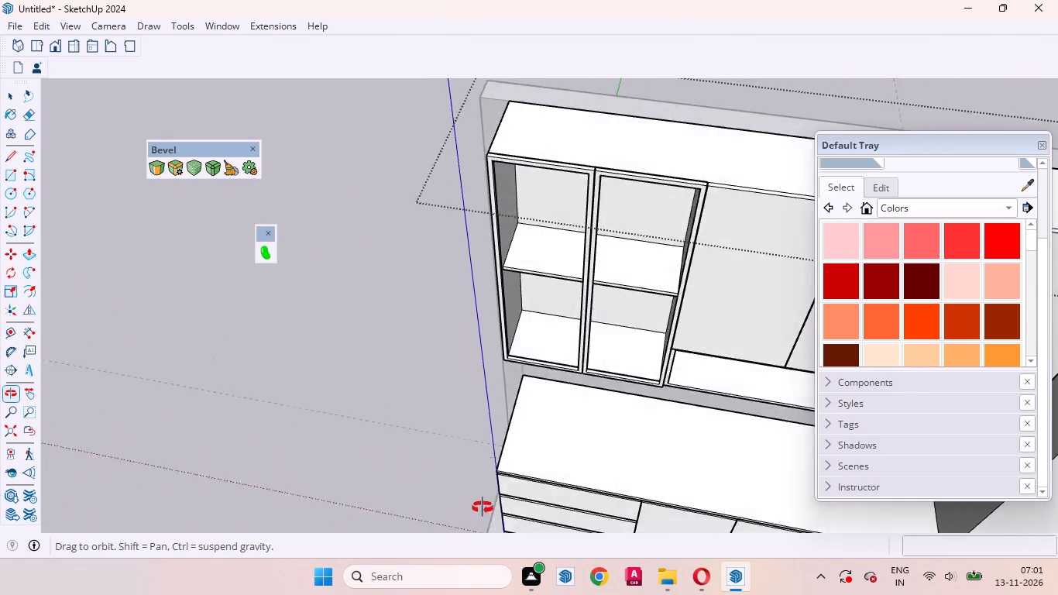
middle_drag(483, 507, 515, 513)
scroll(564, 223, up, 8)
middle_drag(627, 284, 534, 186)
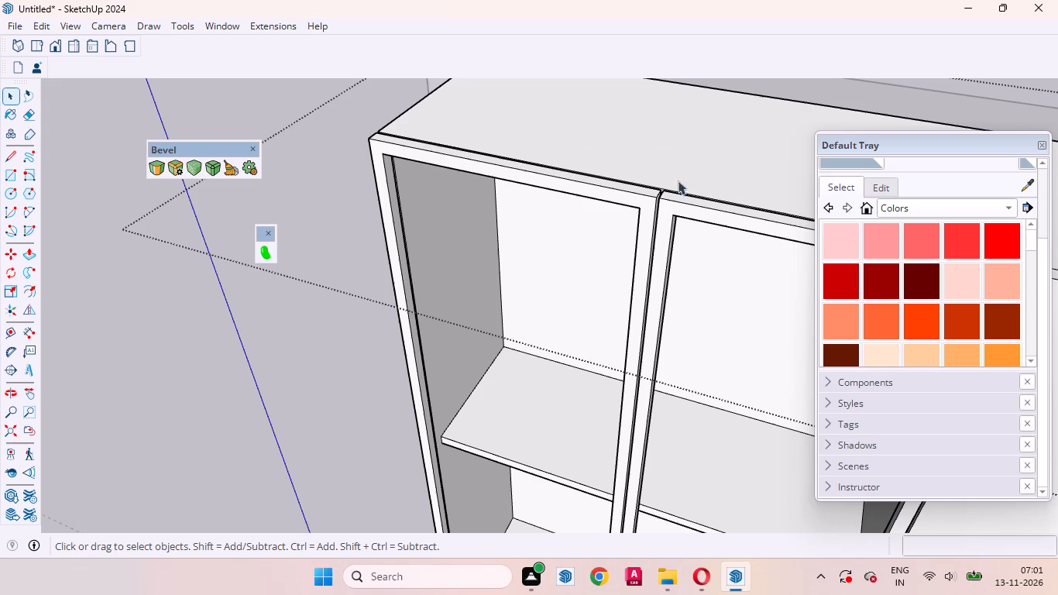
scroll(589, 205, down, 7)
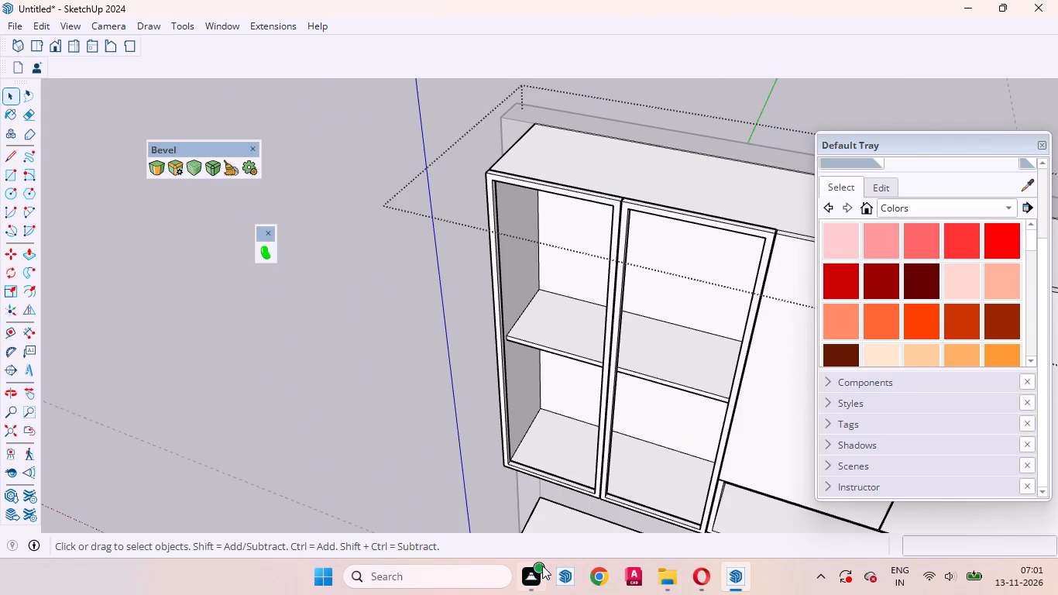
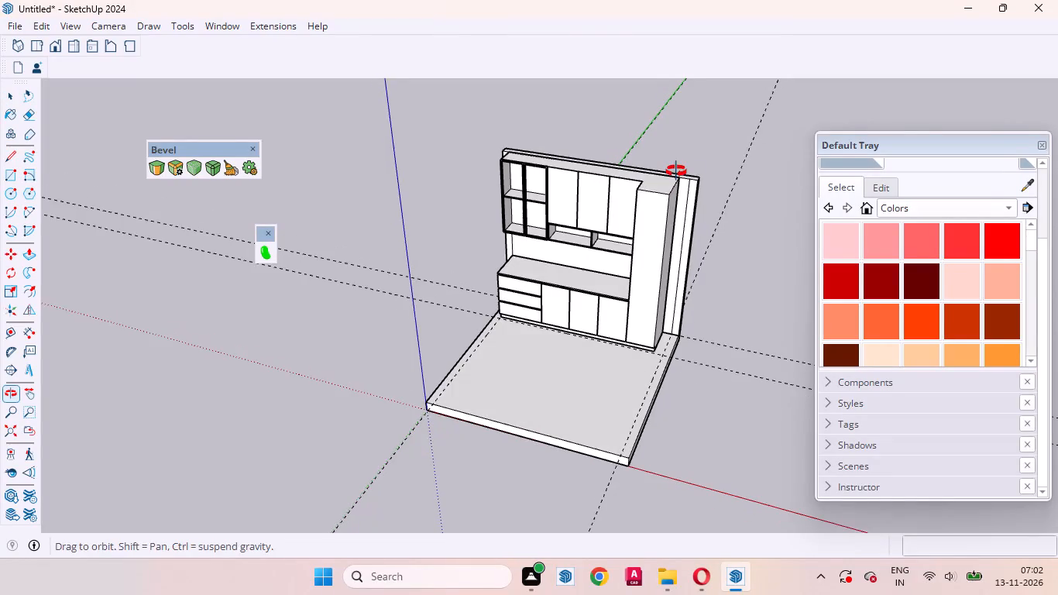
Inspect the whole cabinet assembly from above and from the front.
drag(756, 191, 721, 115)
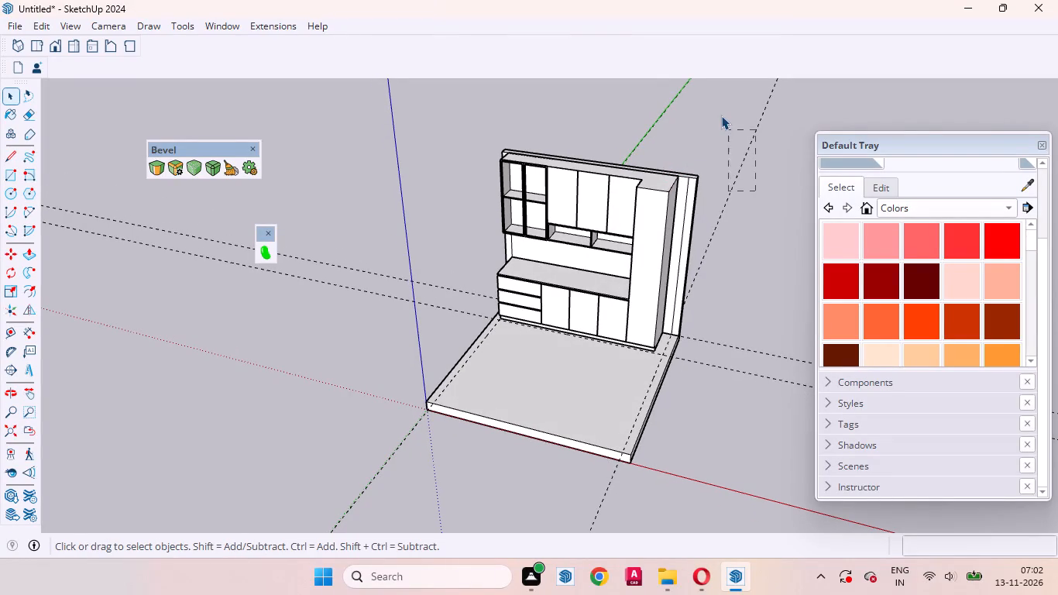
drag(721, 115, 719, 112)
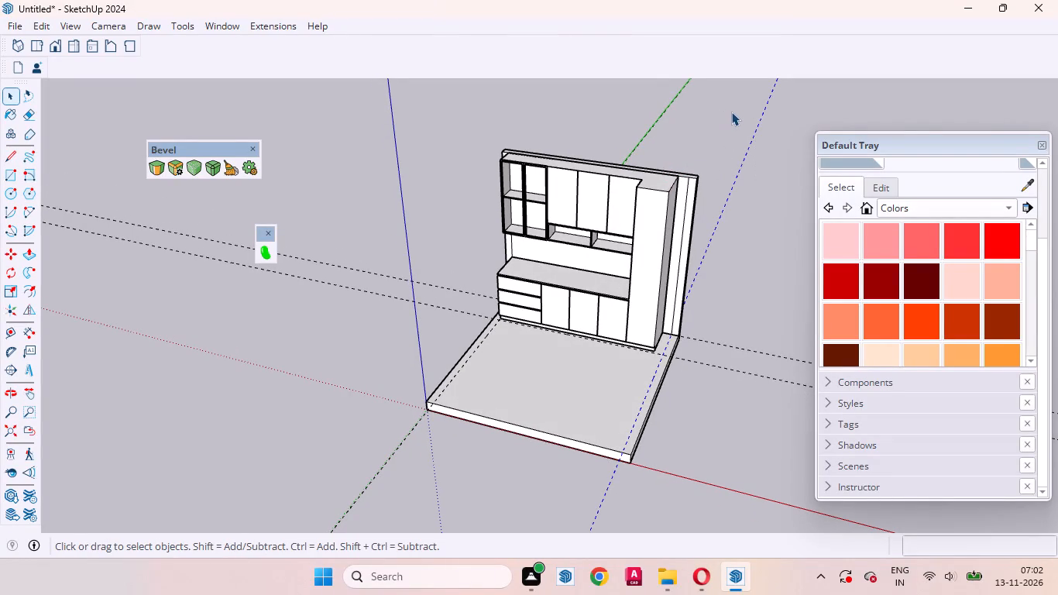
click(757, 215)
scroll(517, 271, up, 4)
middle_drag(565, 273, 590, 221)
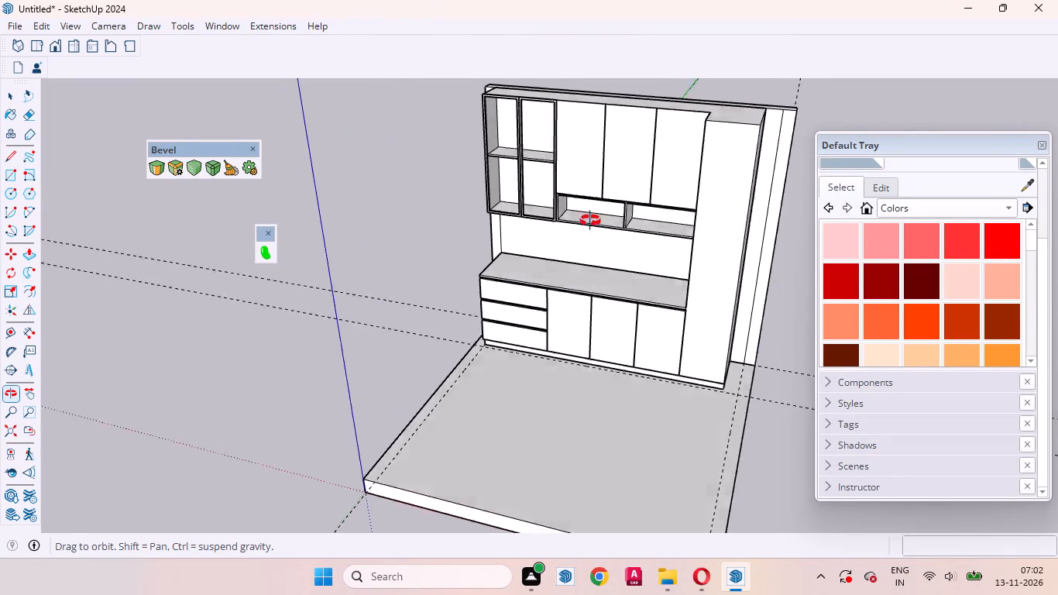
middle_drag(590, 221, 704, 139)
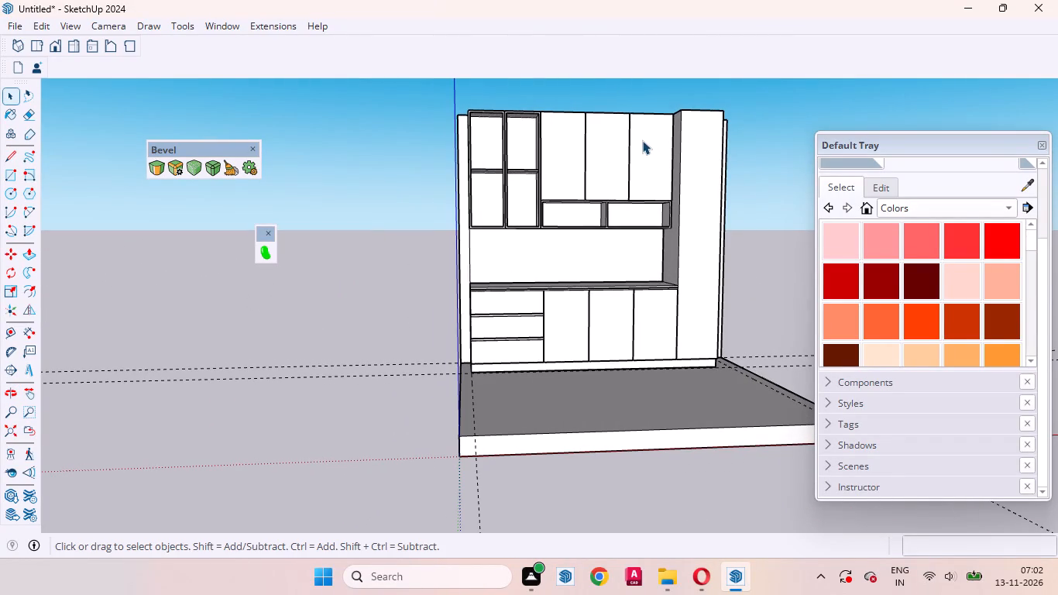
scroll(407, 166, down, 3)
scroll(560, 178, up, 3)
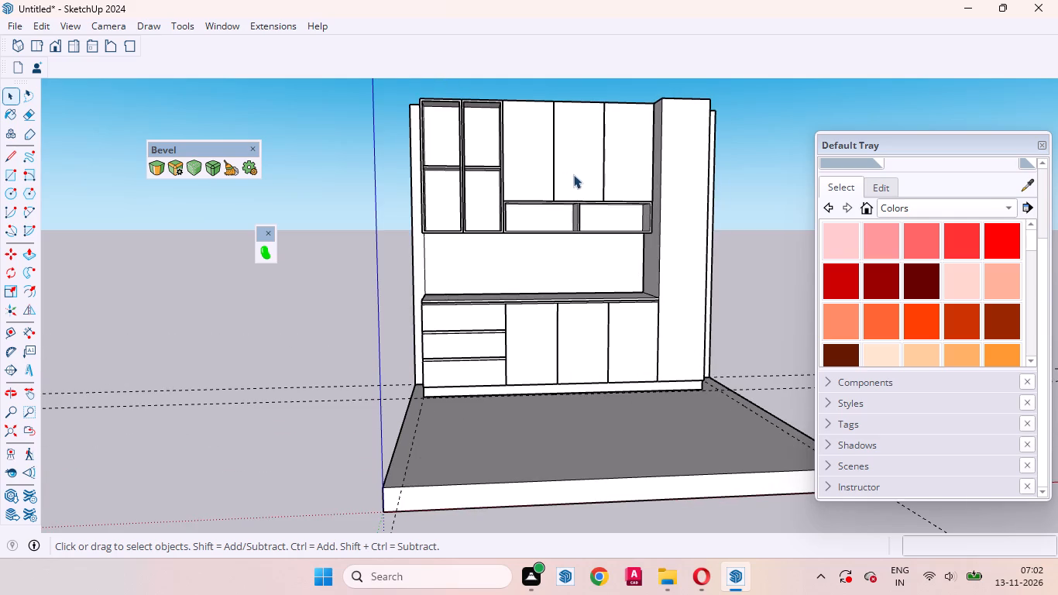
scroll(503, 194, down, 3)
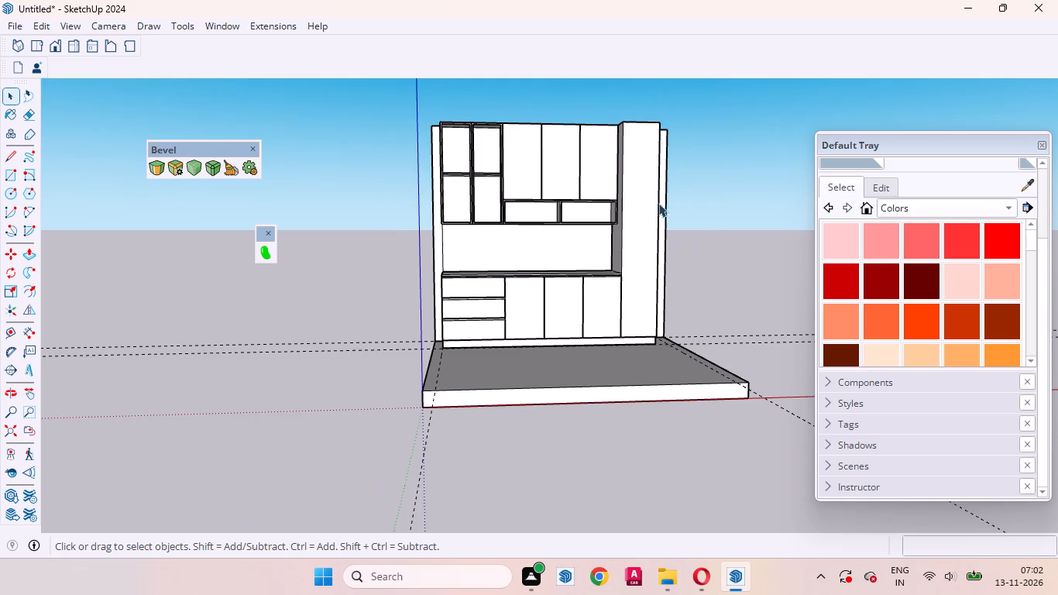
scroll(632, 227, up, 2)
middle_drag(554, 242, 531, 248)
Open the cabinet group for editing and select the tall end unit's front face.
click(656, 228)
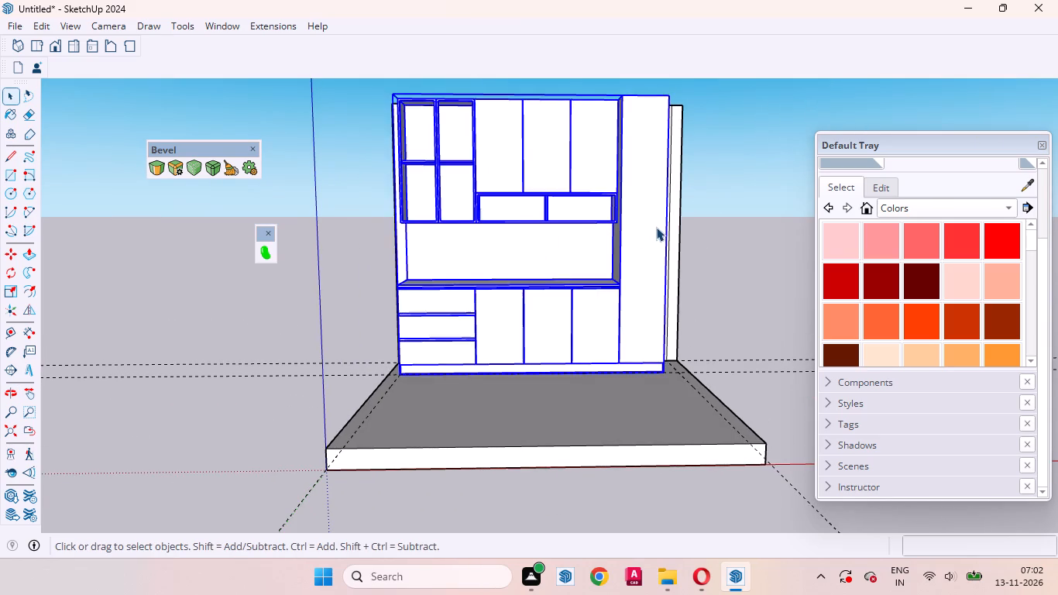
double_click(656, 227)
click(650, 222)
middle_drag(658, 224, 595, 228)
scroll(630, 232, up, 3)
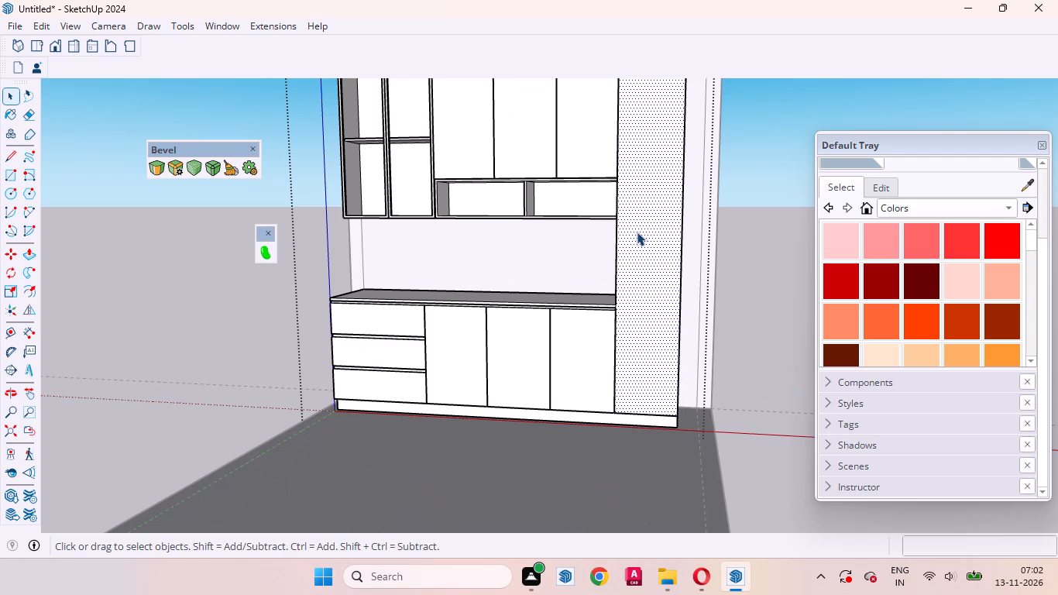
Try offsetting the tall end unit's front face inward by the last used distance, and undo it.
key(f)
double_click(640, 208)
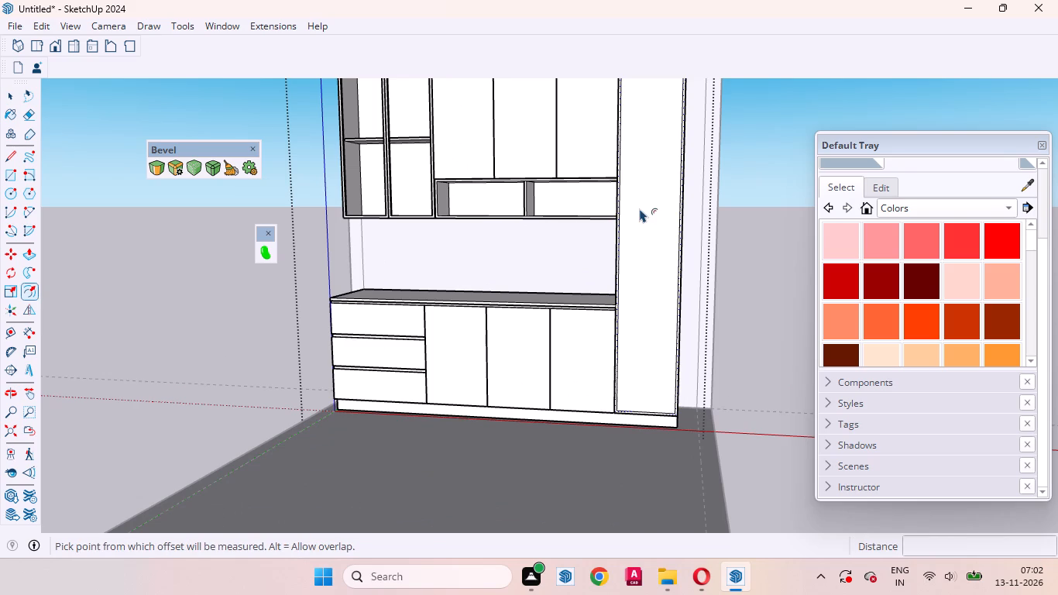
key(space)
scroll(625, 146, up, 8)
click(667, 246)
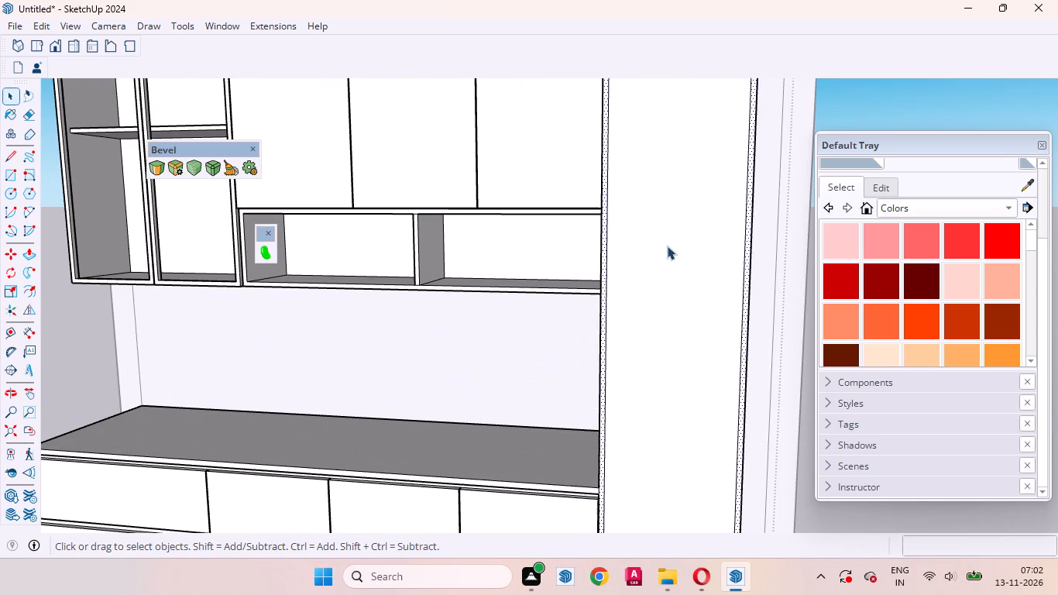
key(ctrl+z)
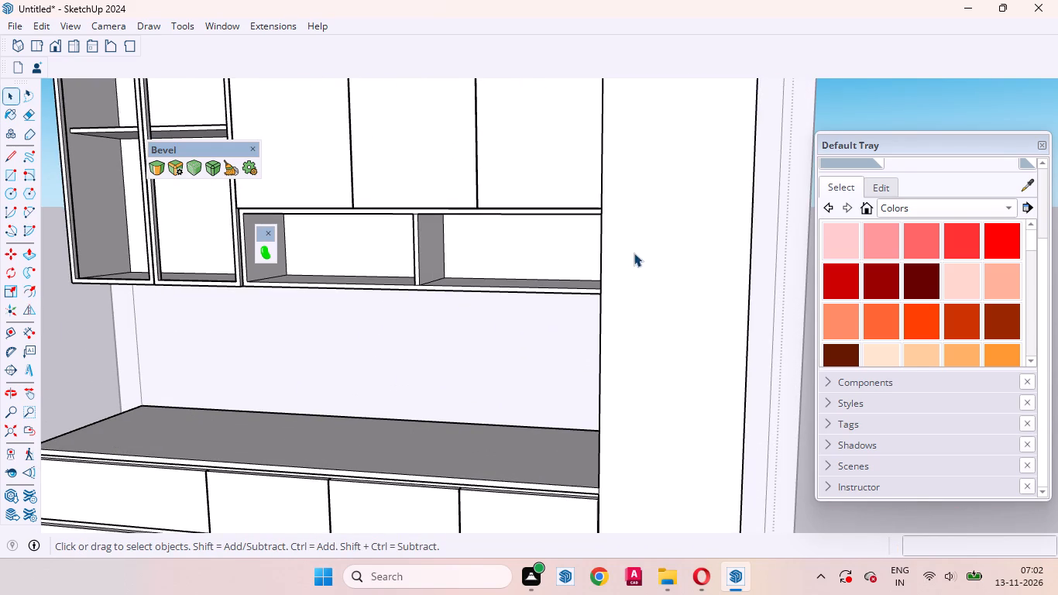
Offset the outline of the tall end unit's front face 18 mm inward.
key(f)
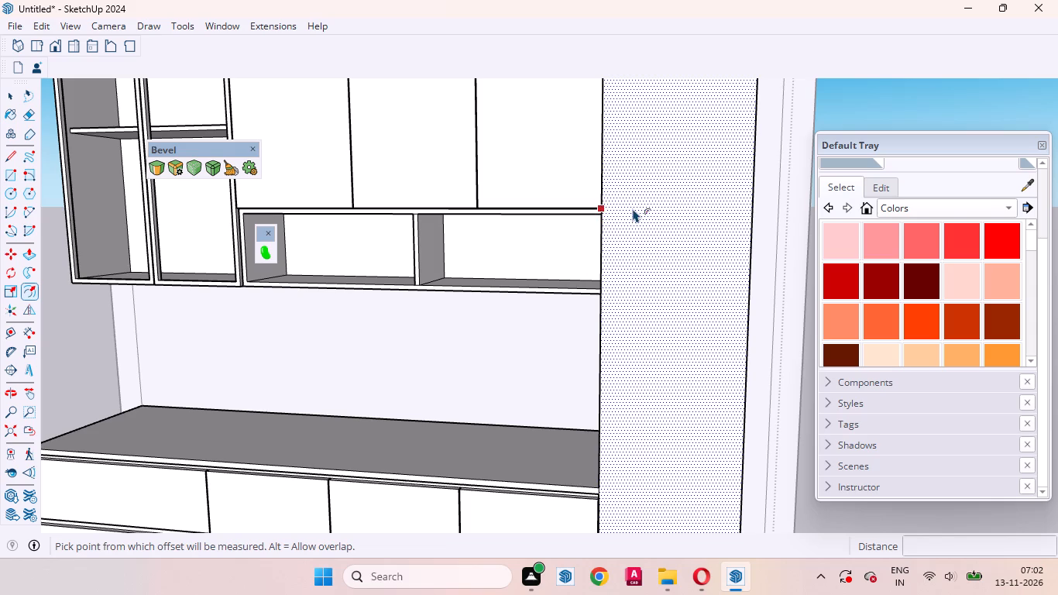
click(633, 208)
text(18mm)
key(Return)
key(space)
Push/Pull the inner face of the tall end unit's front 22" back to hollow out the unit.
click(662, 234)
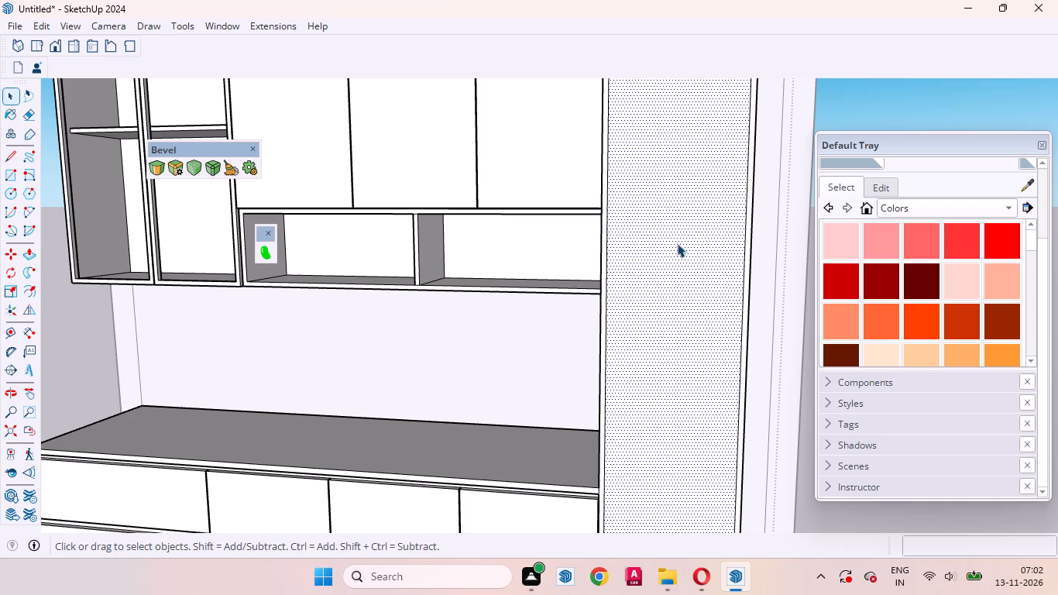
click(677, 243)
middle_drag(676, 261, 494, 294)
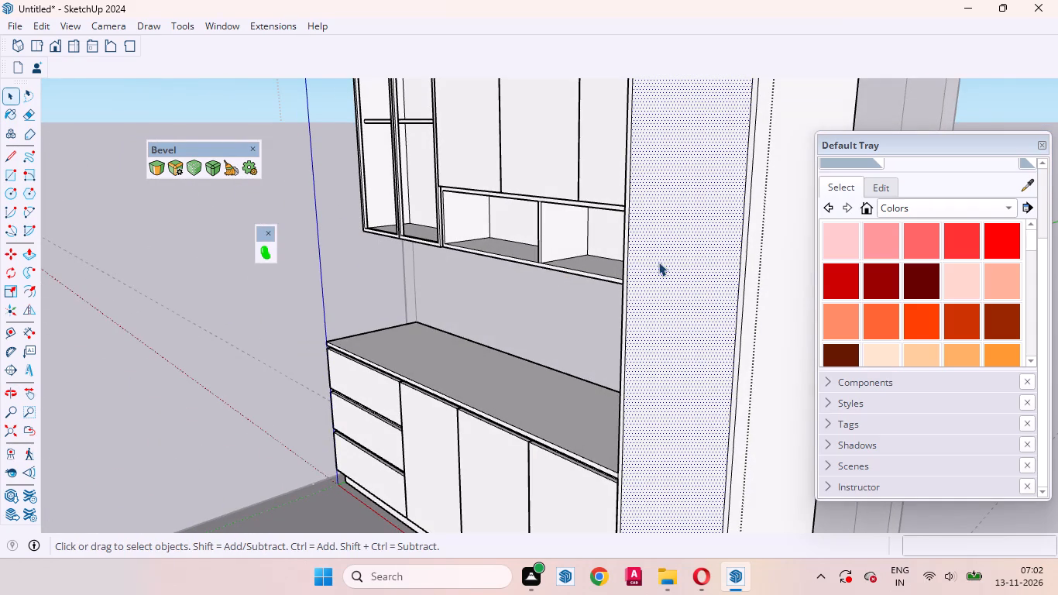
key(p)
click(671, 262)
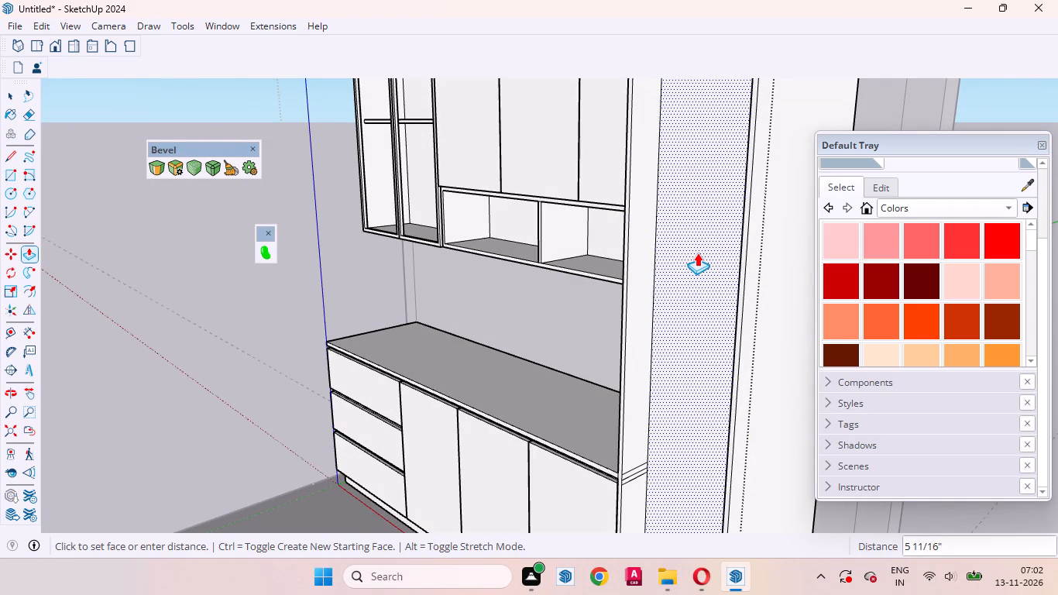
text(22)
key(Return)
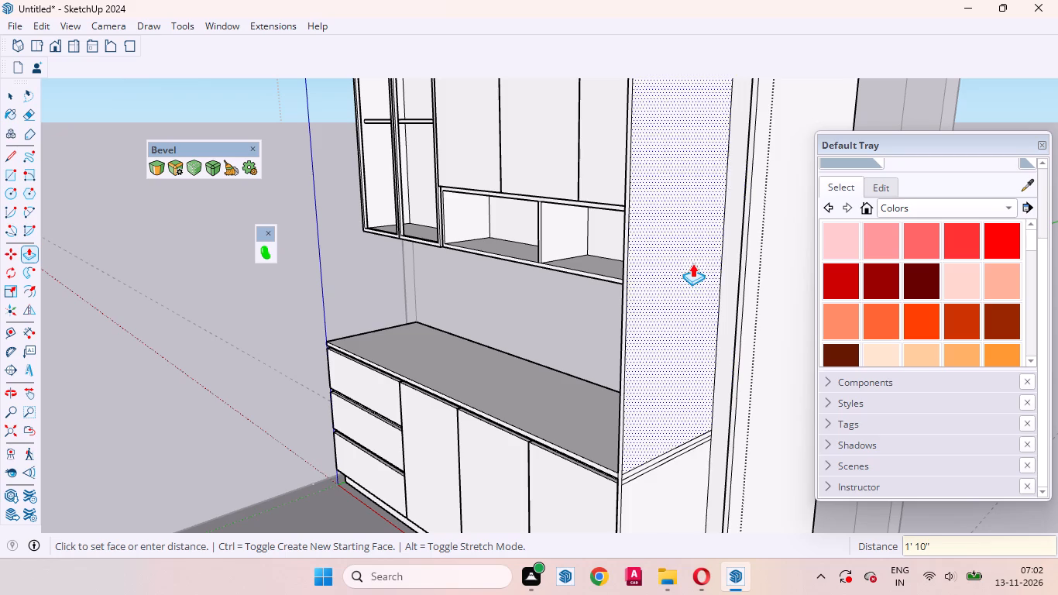
key(space)
Erase the leftover countertop-level edges crossing the inner side face of the hollowed tall unit.
scroll(684, 193, down, 7)
scroll(652, 390, up, 7)
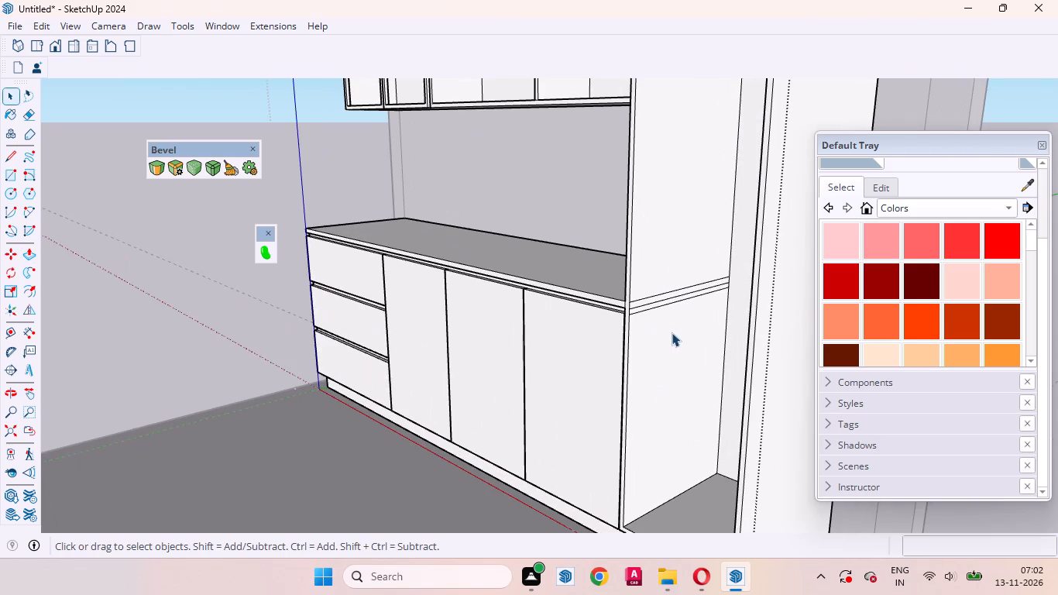
click(664, 293)
drag(25, 107, 34, 109)
drag(669, 220, 673, 274)
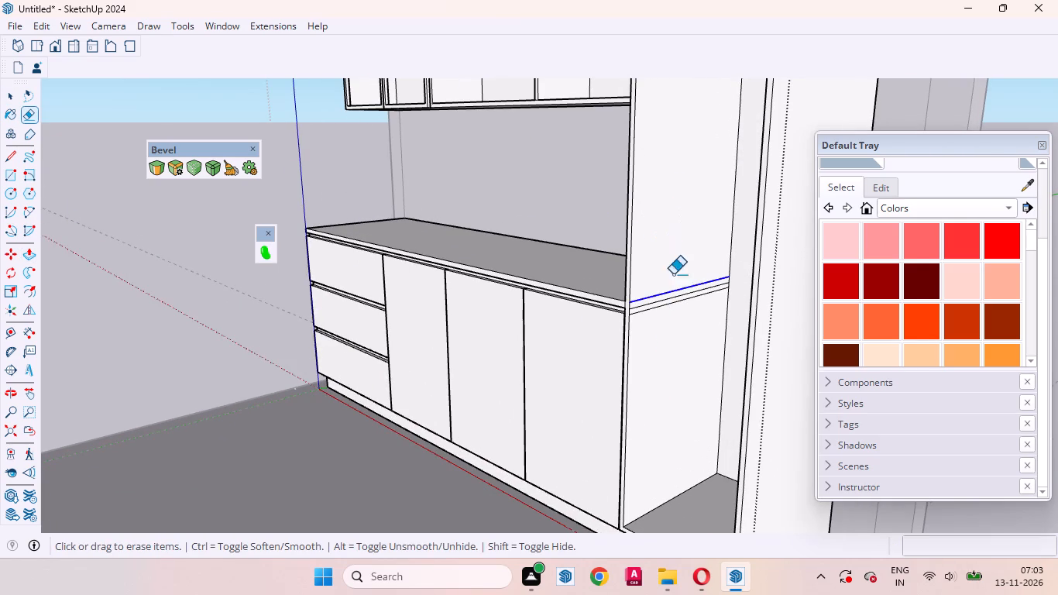
drag(673, 274, 674, 340)
scroll(677, 252, down, 11)
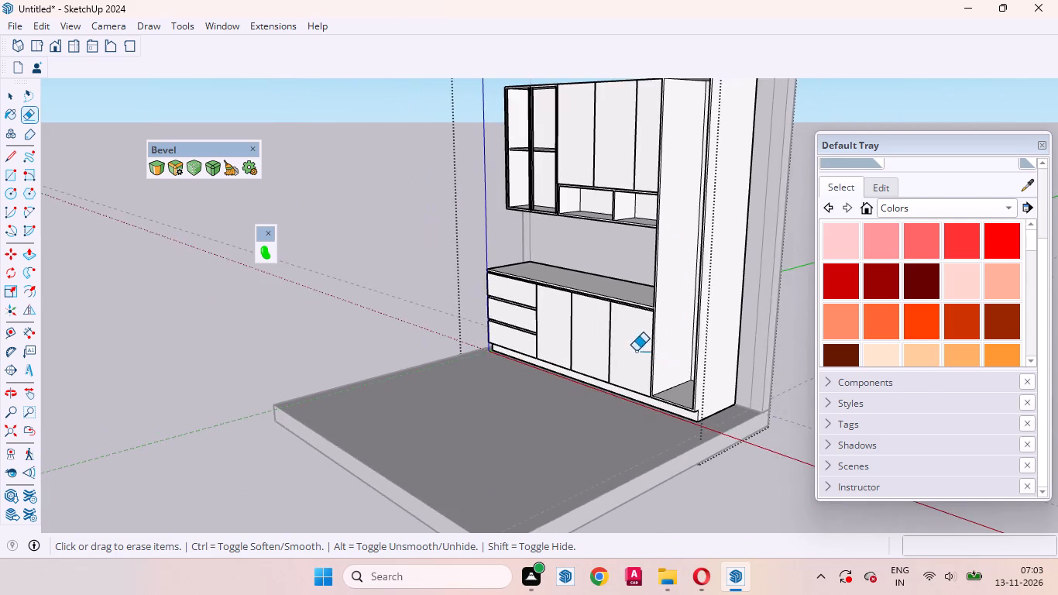
Inspect the hollowed tall end unit and its surrounding panels from several angles.
middle_drag(636, 351, 738, 342)
scroll(640, 392, down, 4)
scroll(715, 219, up, 6)
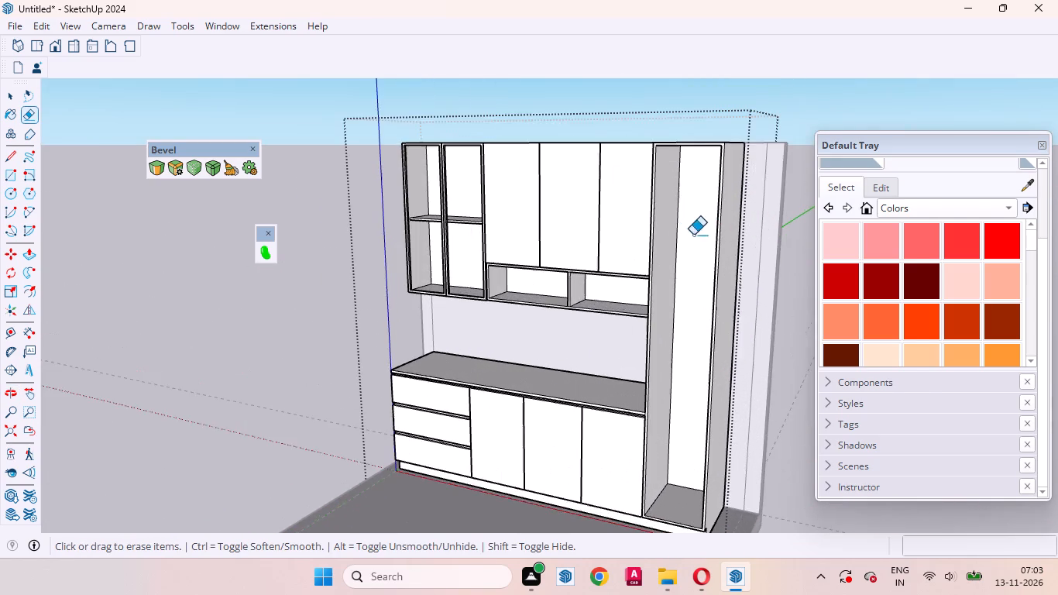
middle_drag(720, 256, 554, 334)
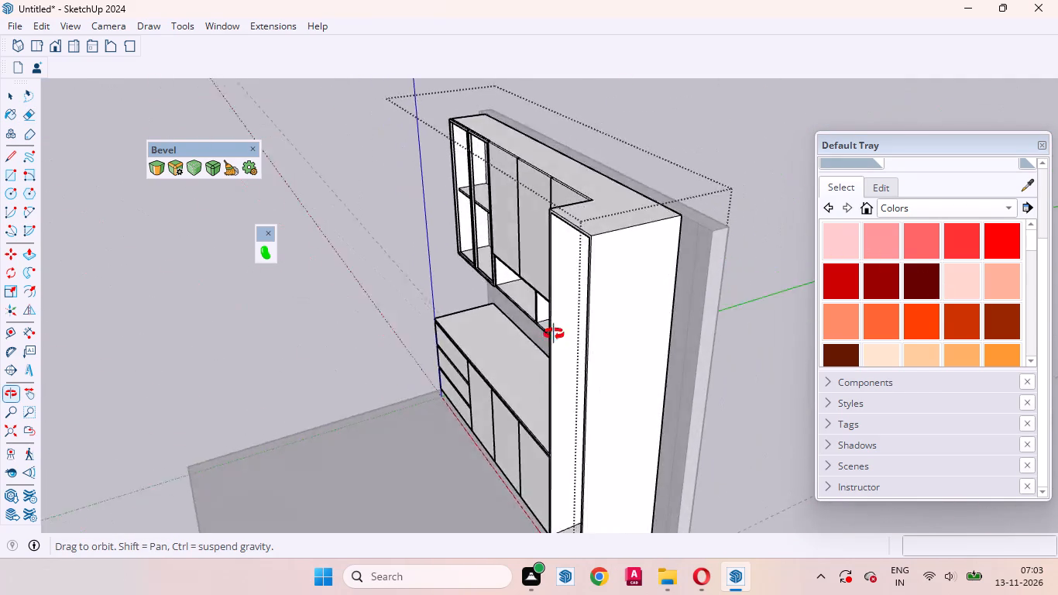
middle_drag(554, 334, 632, 310)
scroll(654, 209, up, 4)
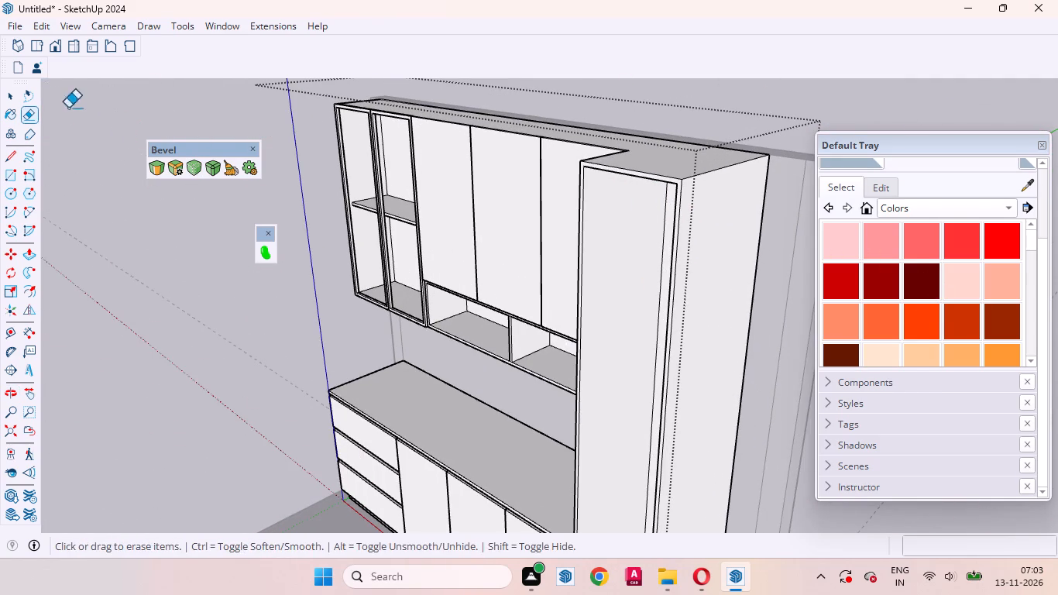
click(10, 96)
scroll(356, 175, down, 7)
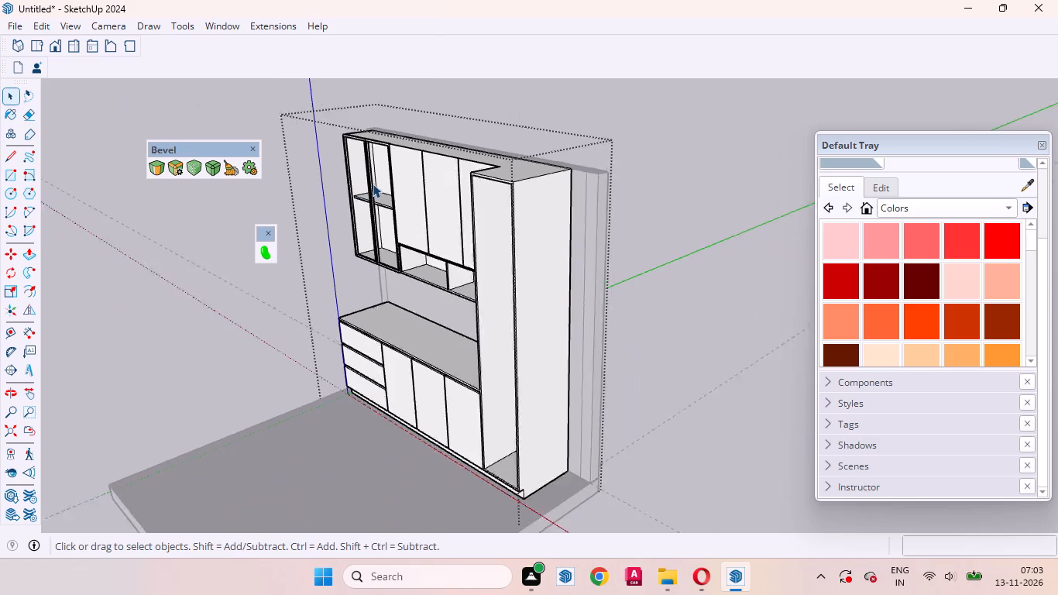
scroll(373, 184, down, 1)
Check the depth of the tall end unit's outer side near the base with the Dimension tool, without placing a dimension.
scroll(510, 431, up, 9)
middle_drag(487, 401, 384, 411)
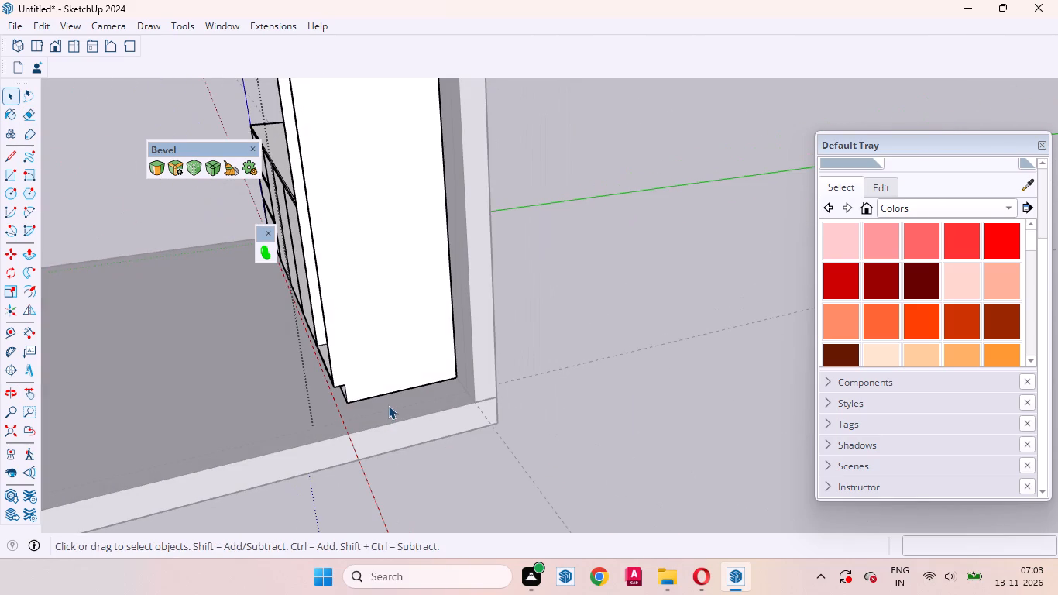
key(d)
scroll(352, 391, up, 4)
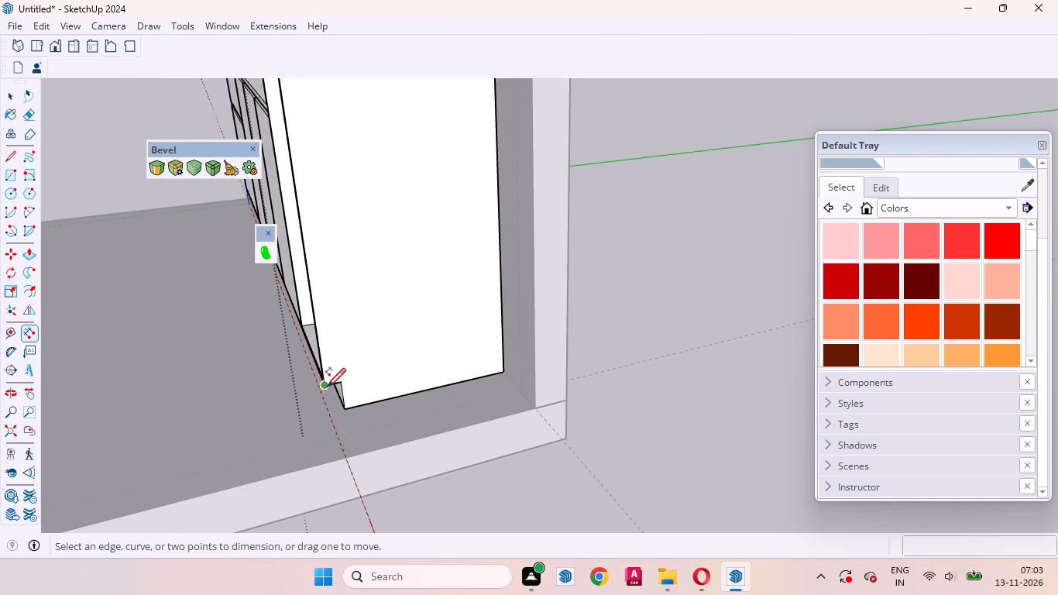
click(327, 386)
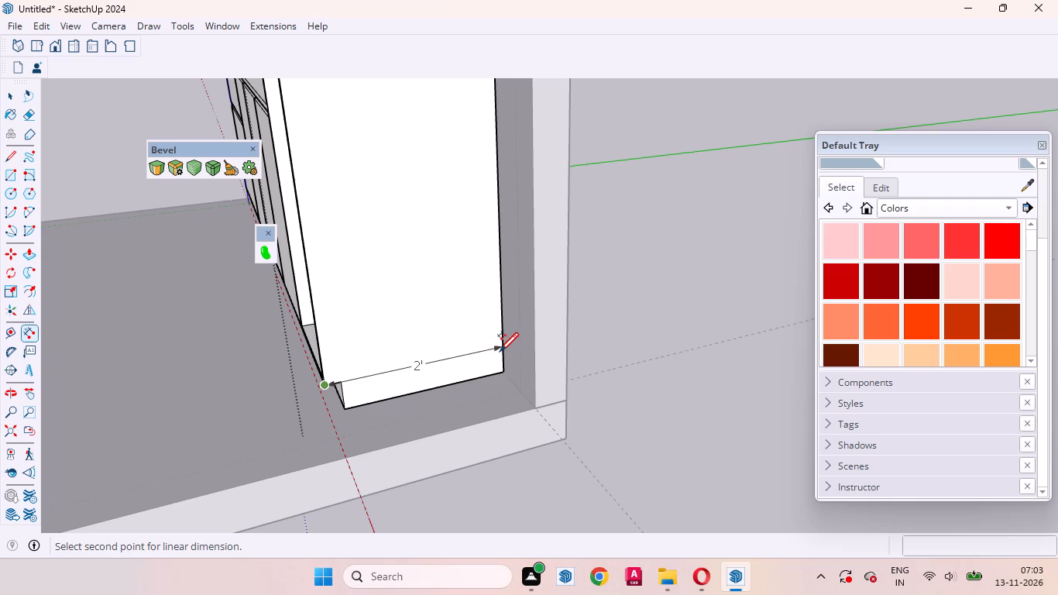
key(space)
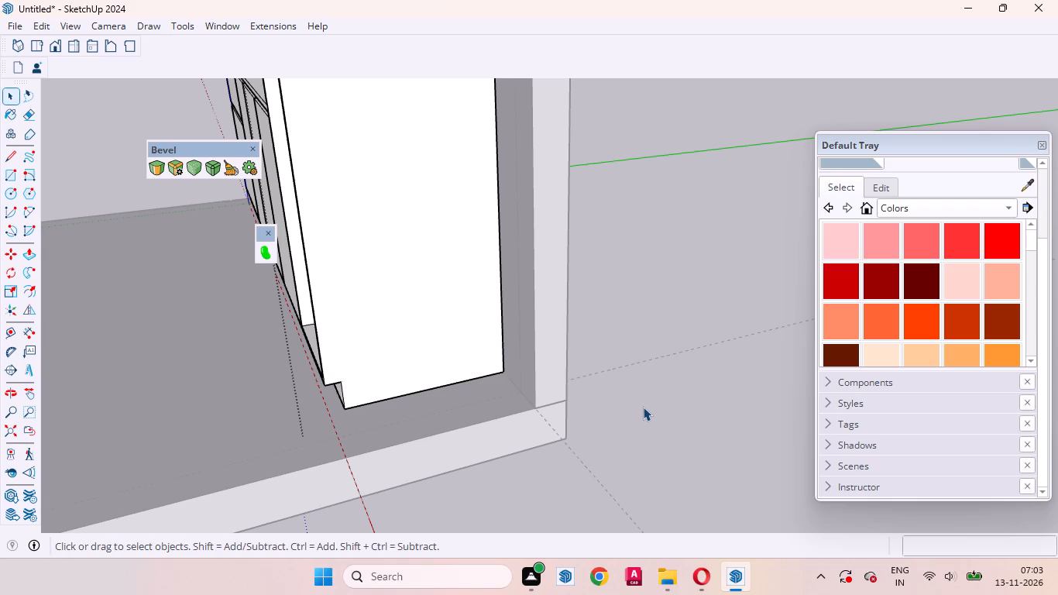
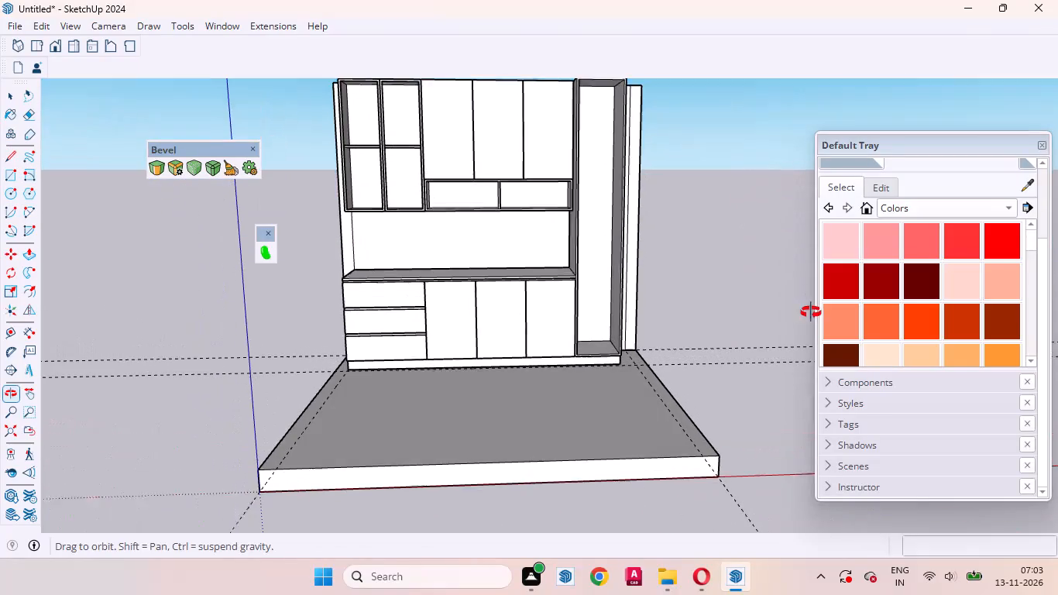
Inspect the cabinet run and the hollowed tall end unit from several angles.
scroll(479, 145, up, 3)
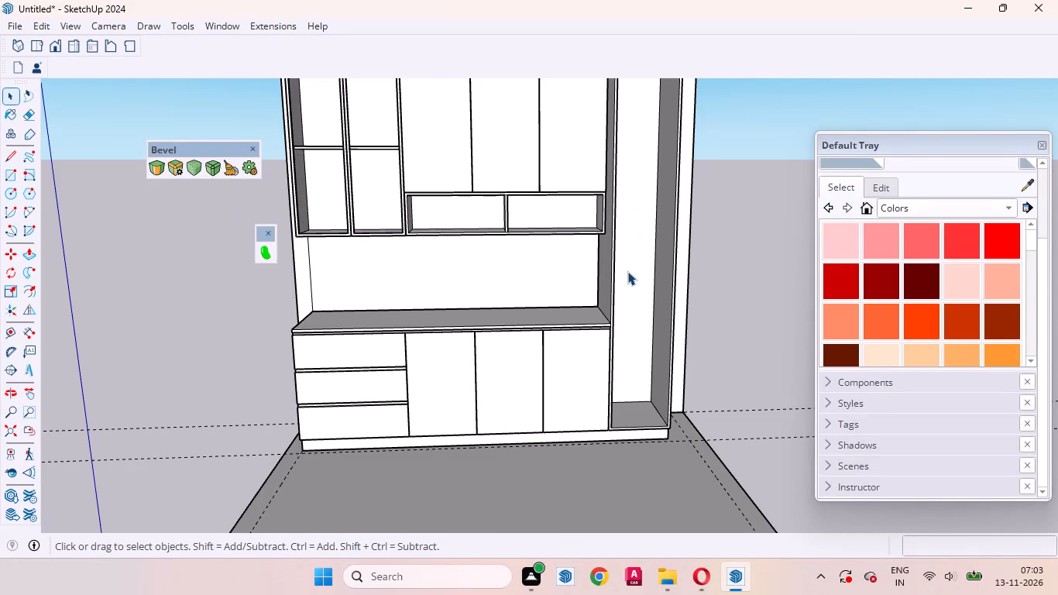
scroll(645, 298, down, 2)
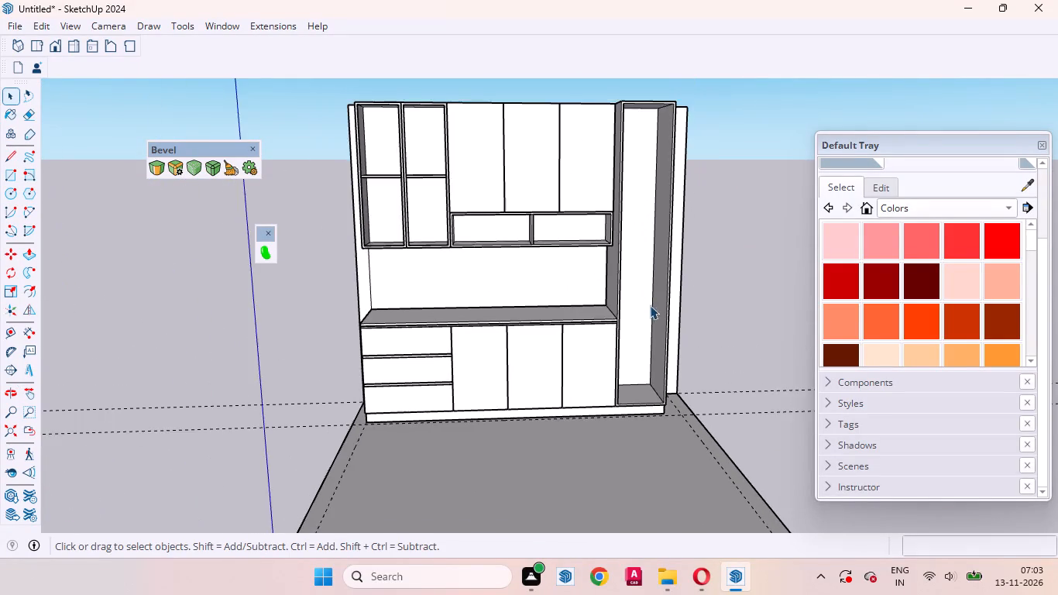
scroll(650, 307, down, 1)
middle_drag(646, 318, 527, 377)
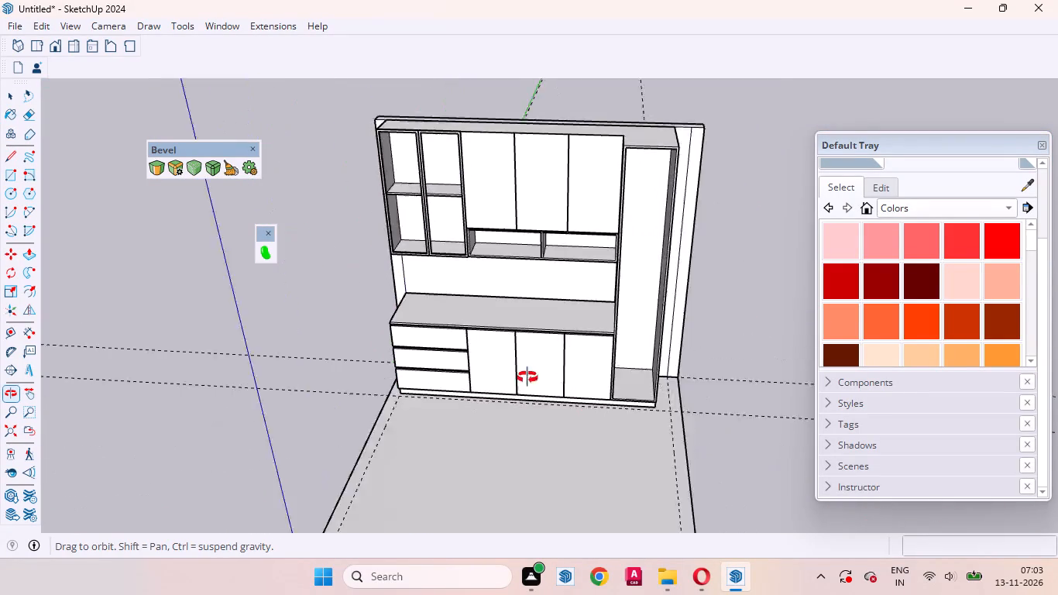
middle_drag(527, 377, 503, 339)
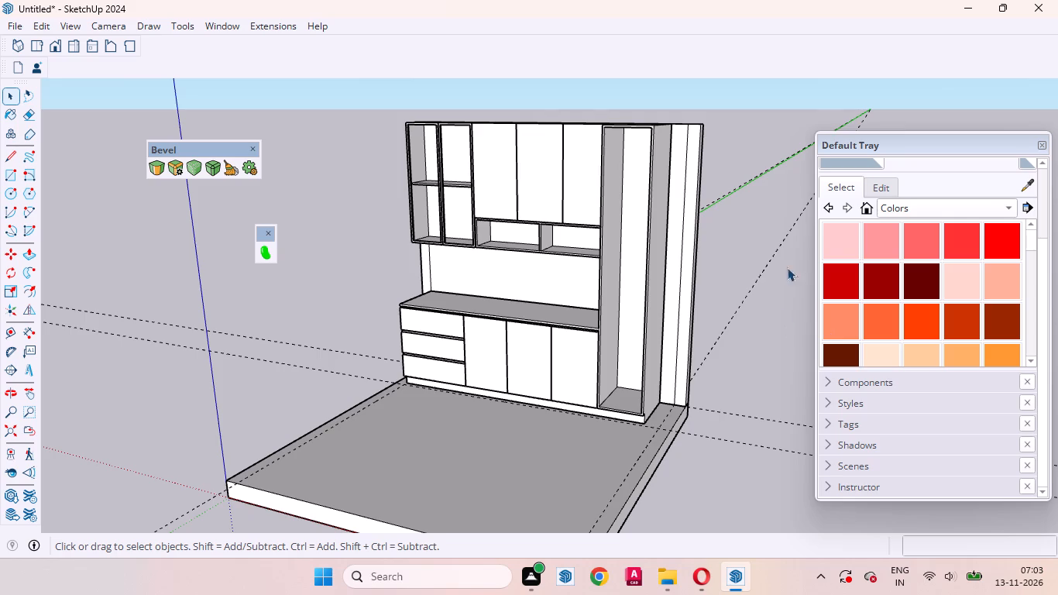
scroll(647, 262, up, 3)
middle_drag(634, 270, 793, 263)
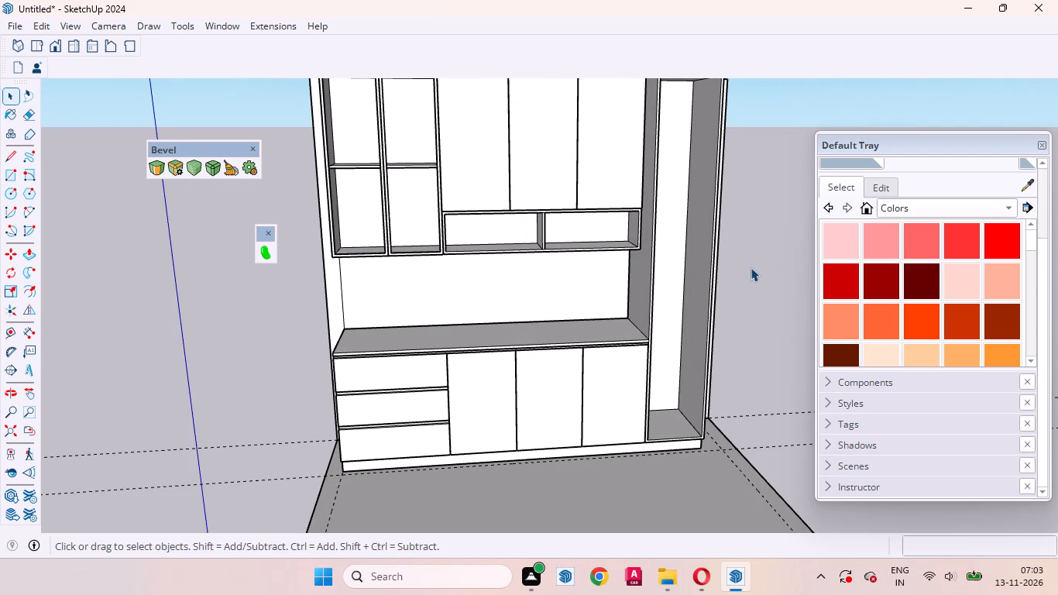
Open the cabinet group for editing and divide the tall end unit's inner back vertical edge into 6 equal segments.
scroll(719, 256, up, 1)
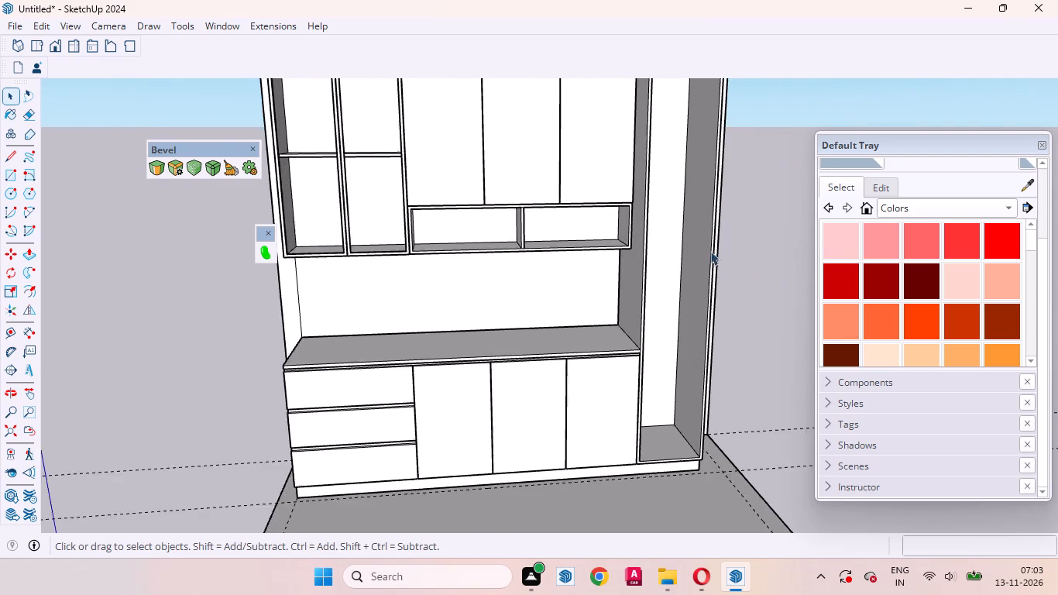
scroll(710, 251, up, 3)
click(680, 229)
double_click(680, 229)
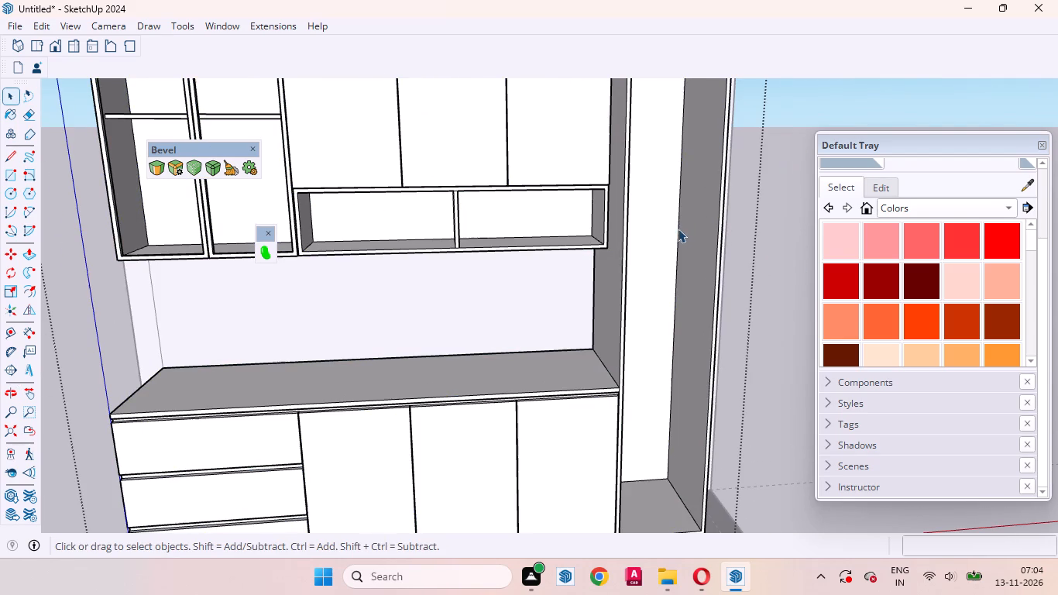
click(679, 223)
scroll(679, 223, up, 1)
right_click(679, 223)
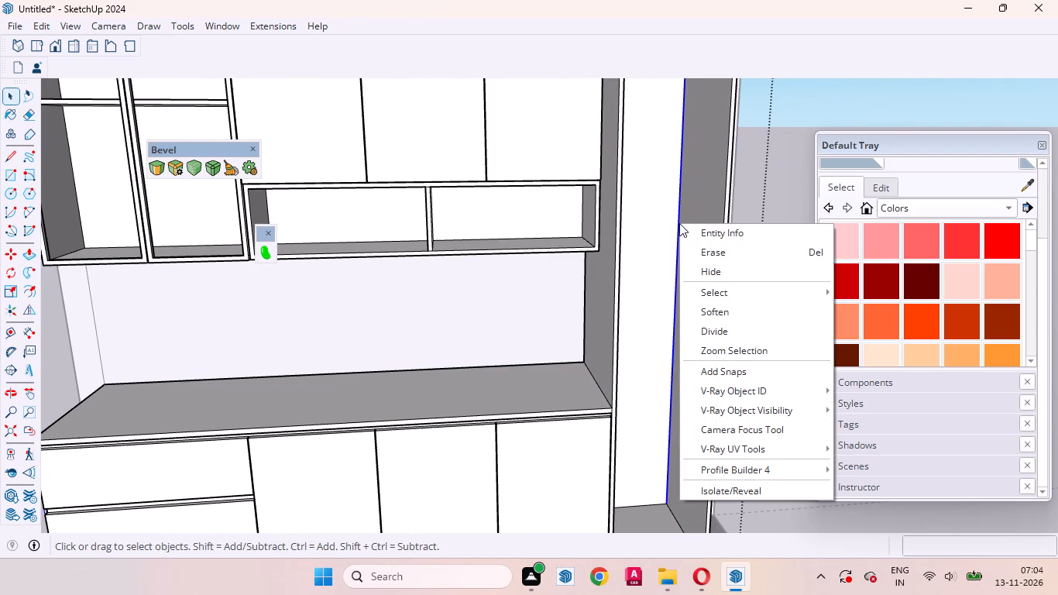
click(720, 324)
scroll(667, 284, down, 1)
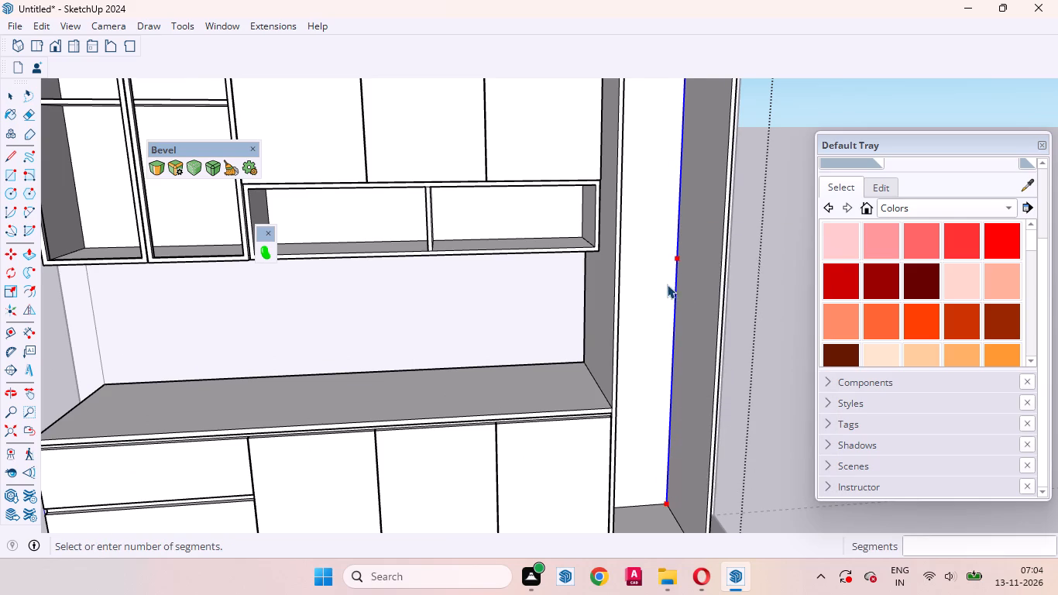
scroll(667, 284, down, 8)
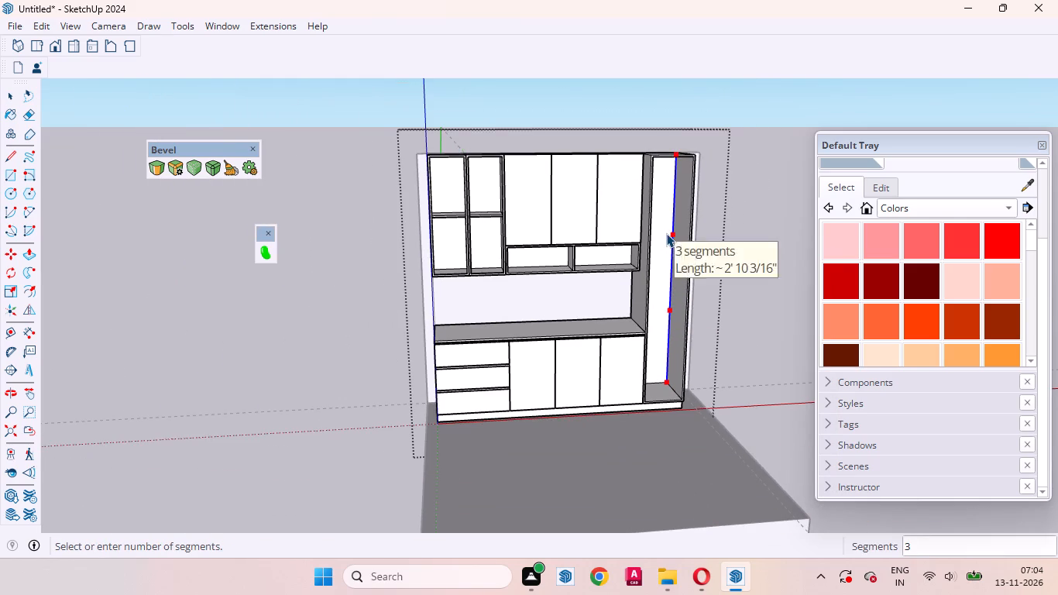
middle_drag(666, 233, 630, 212)
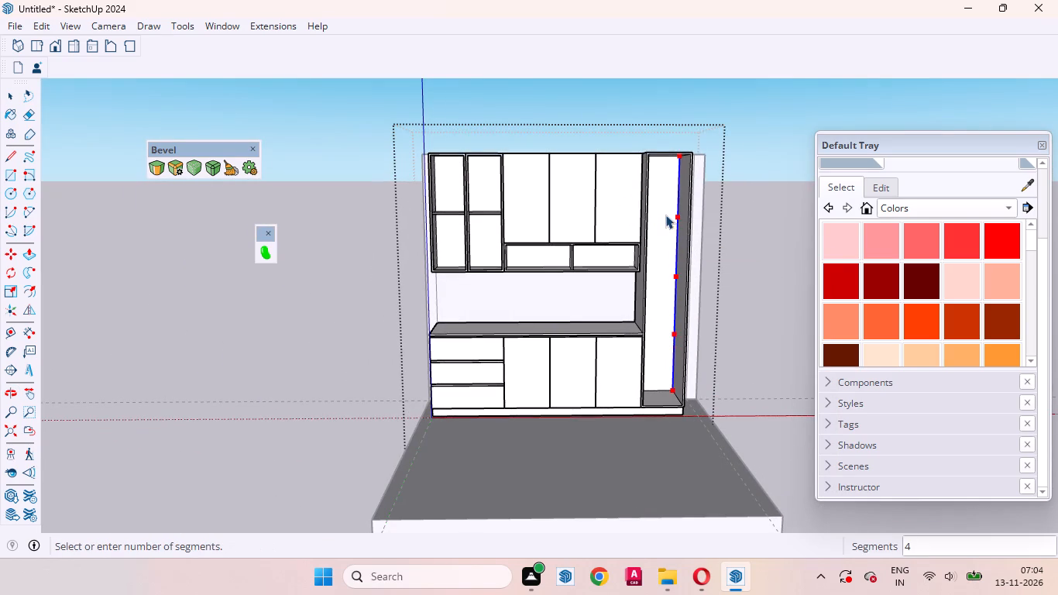
middle_drag(662, 215, 643, 190)
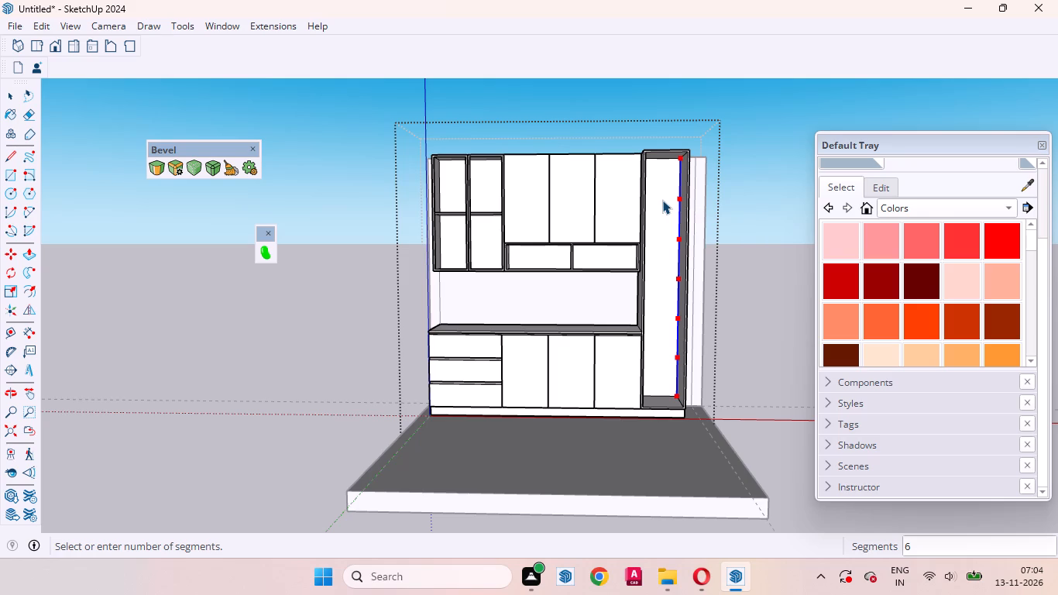
Draw horizontal lines about 1' 4 9/16" long across the tall unit's back face at the top two division points.
key(l)
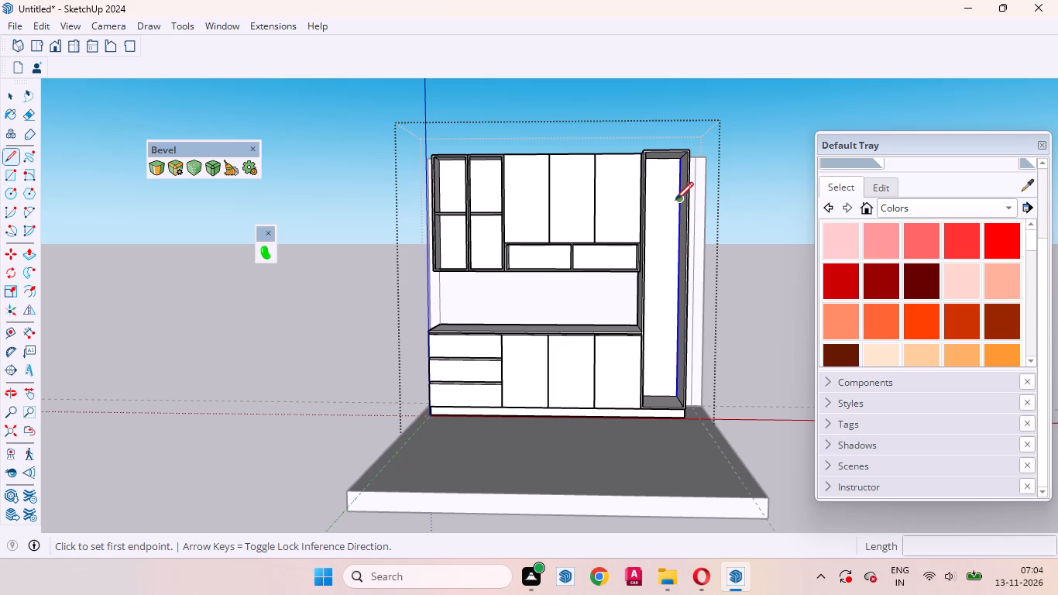
click(675, 199)
scroll(655, 198, up, 4)
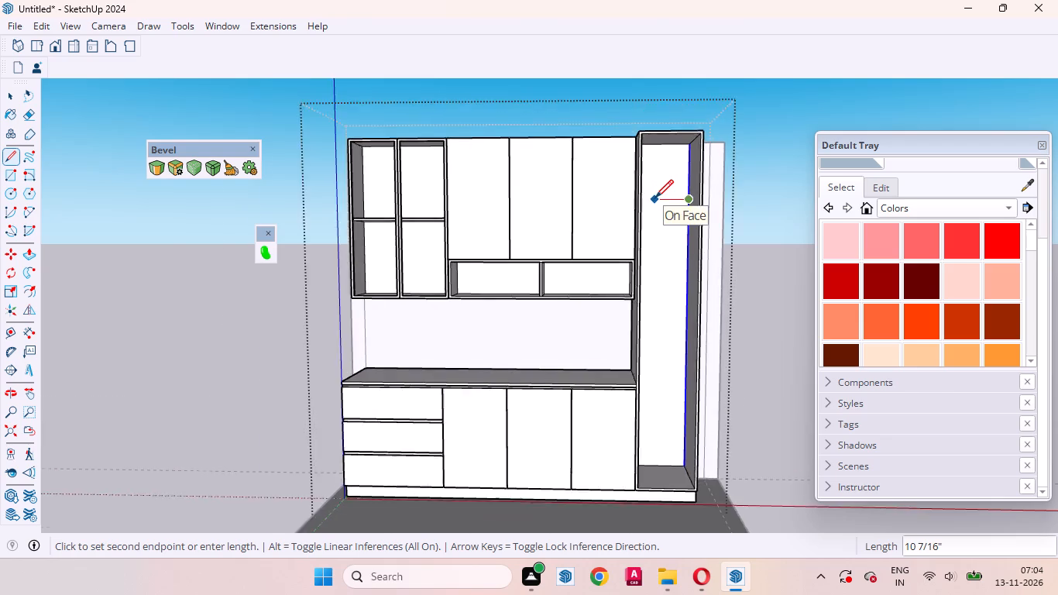
scroll(655, 198, up, 4)
middle_drag(651, 196, 606, 187)
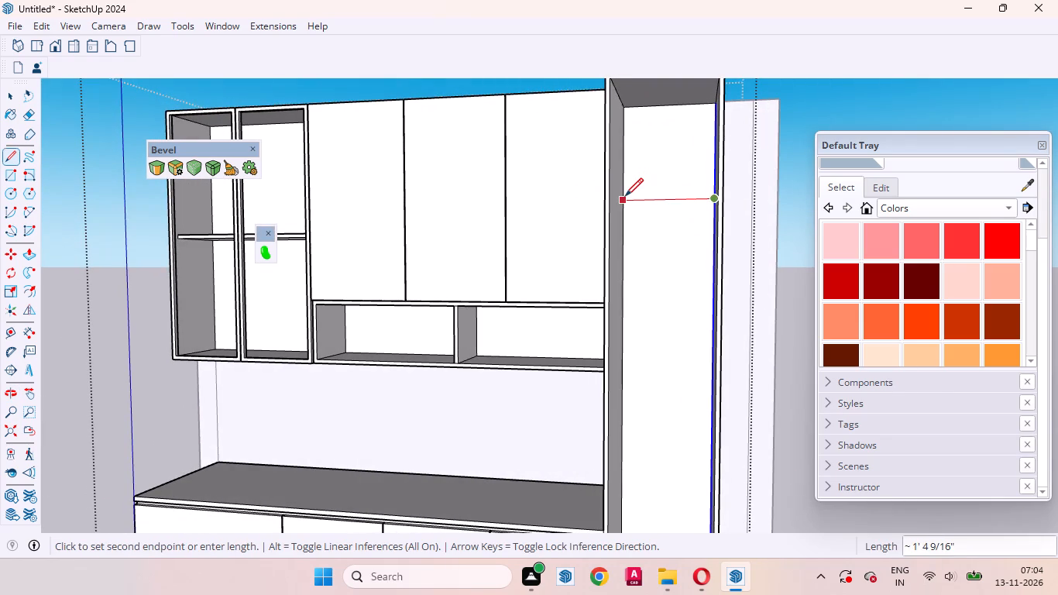
click(624, 196)
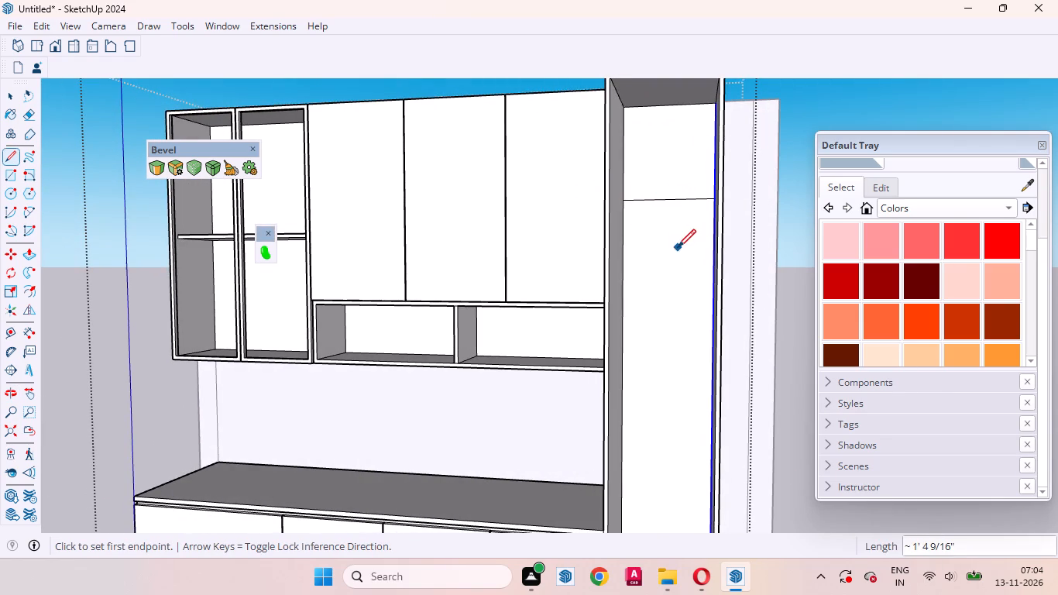
key(space)
middle_drag(679, 226, 727, 227)
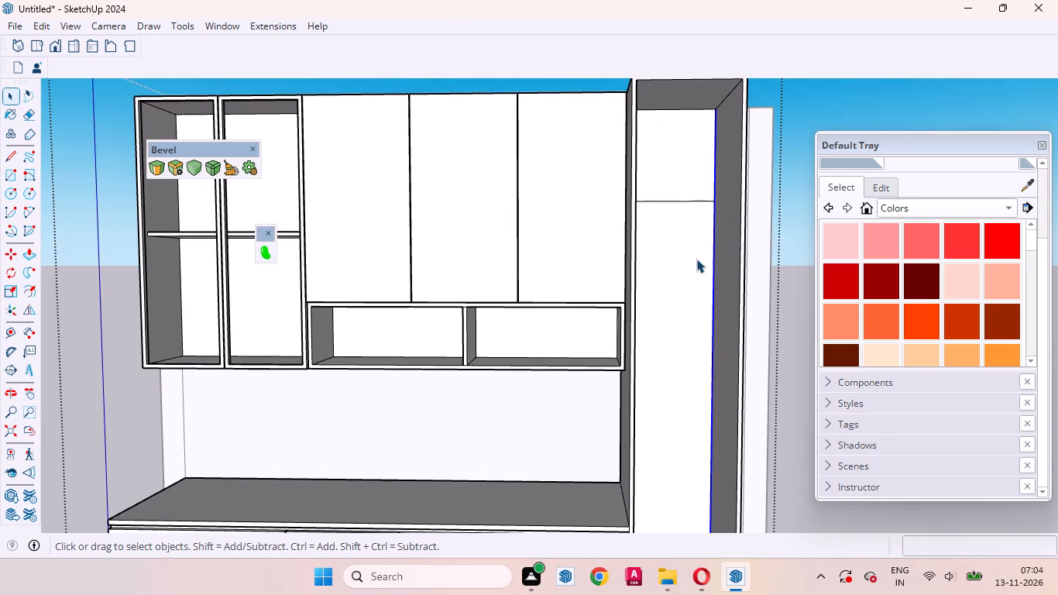
key(l)
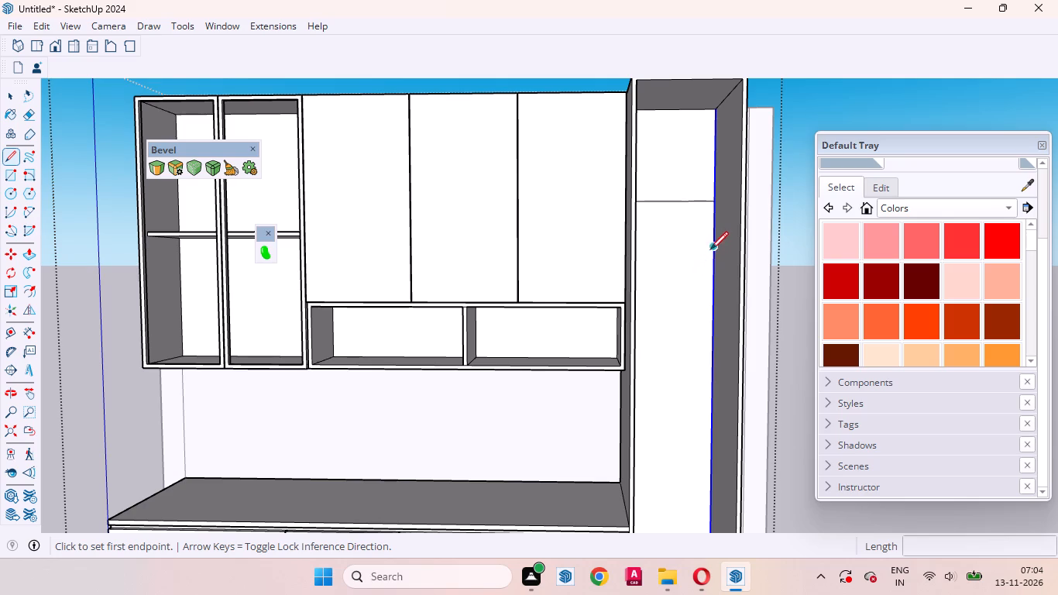
click(711, 294)
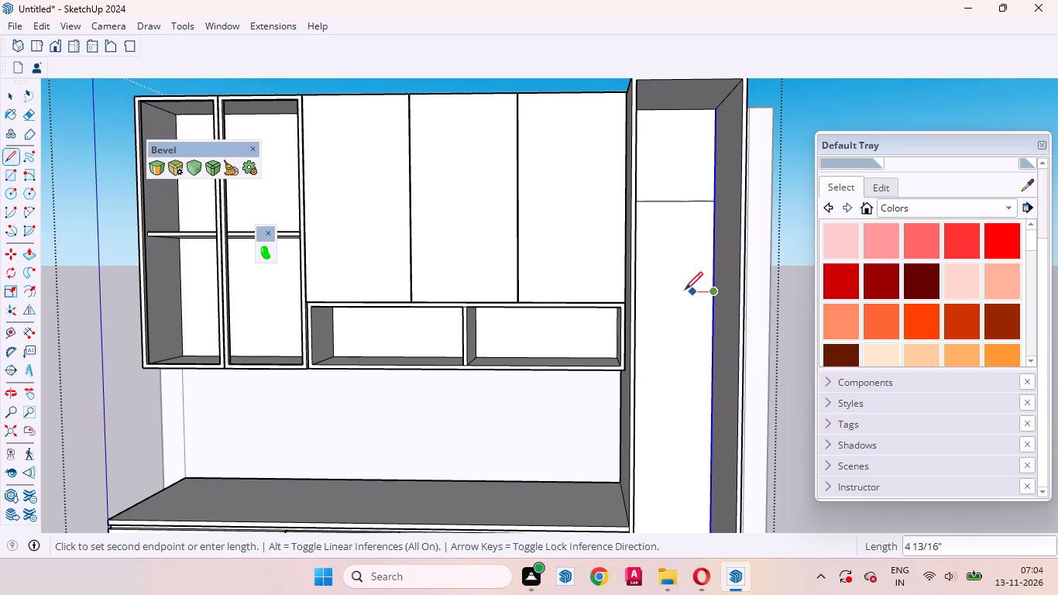
middle_drag(675, 291, 612, 280)
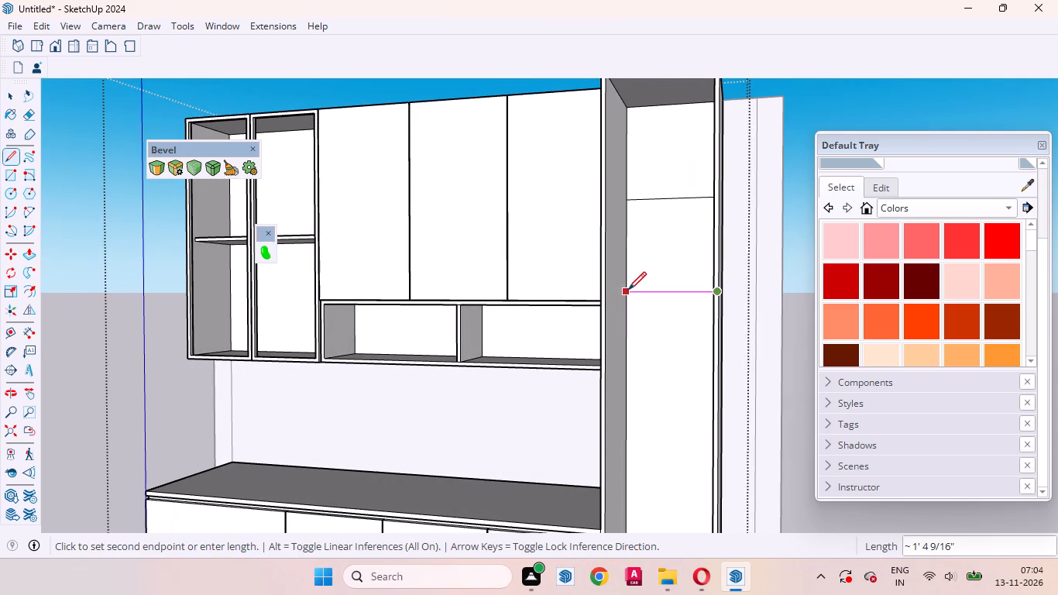
click(628, 290)
Draw horizontal lines across the tall unit's back face at the third and fourth division points from the top.
scroll(676, 244, down, 6)
middle_drag(665, 294, 691, 301)
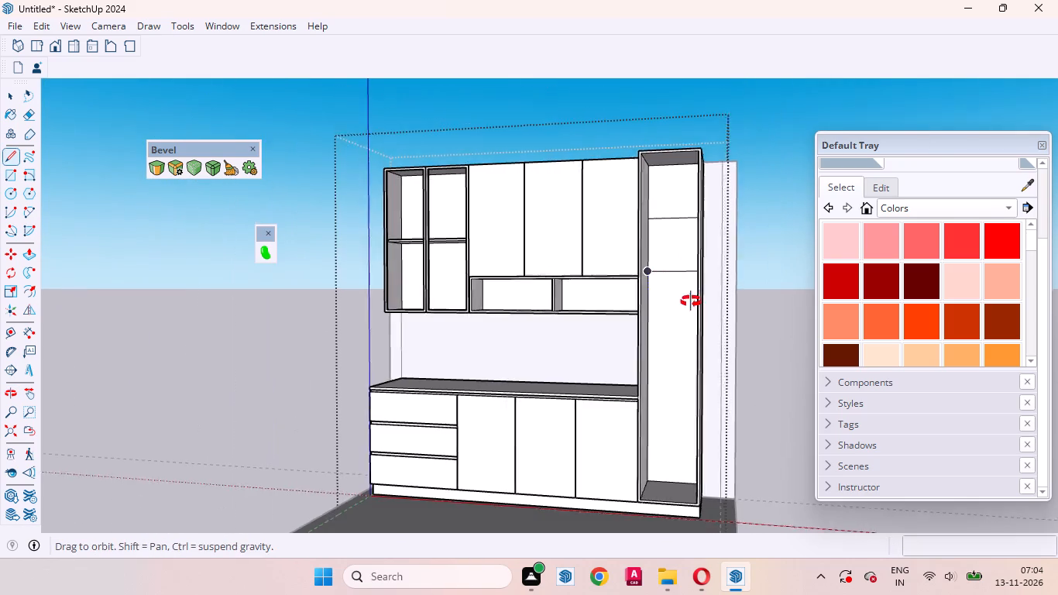
middle_drag(691, 301, 732, 310)
click(697, 325)
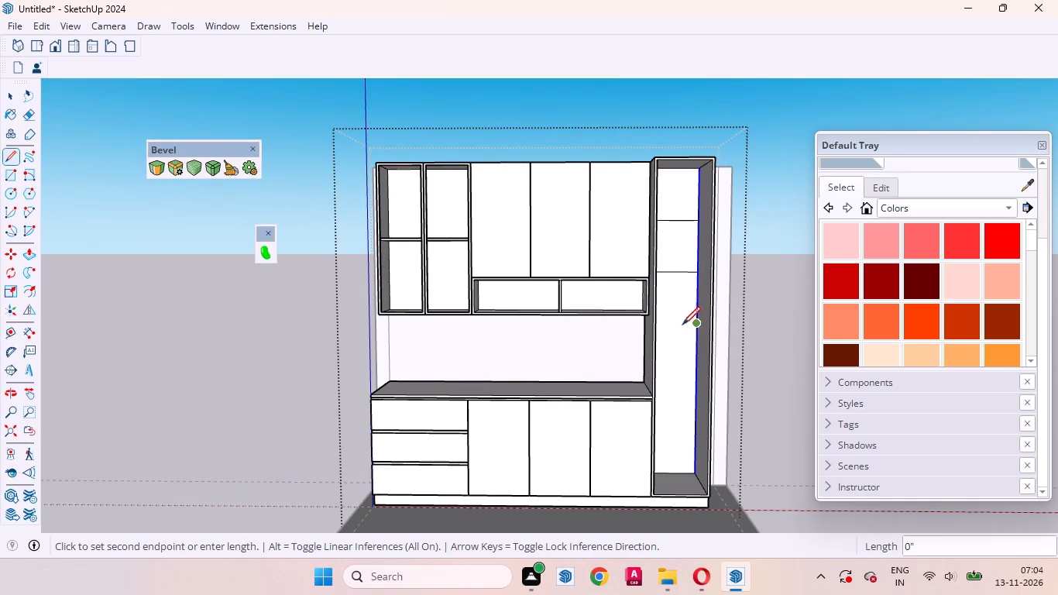
middle_drag(674, 322, 586, 305)
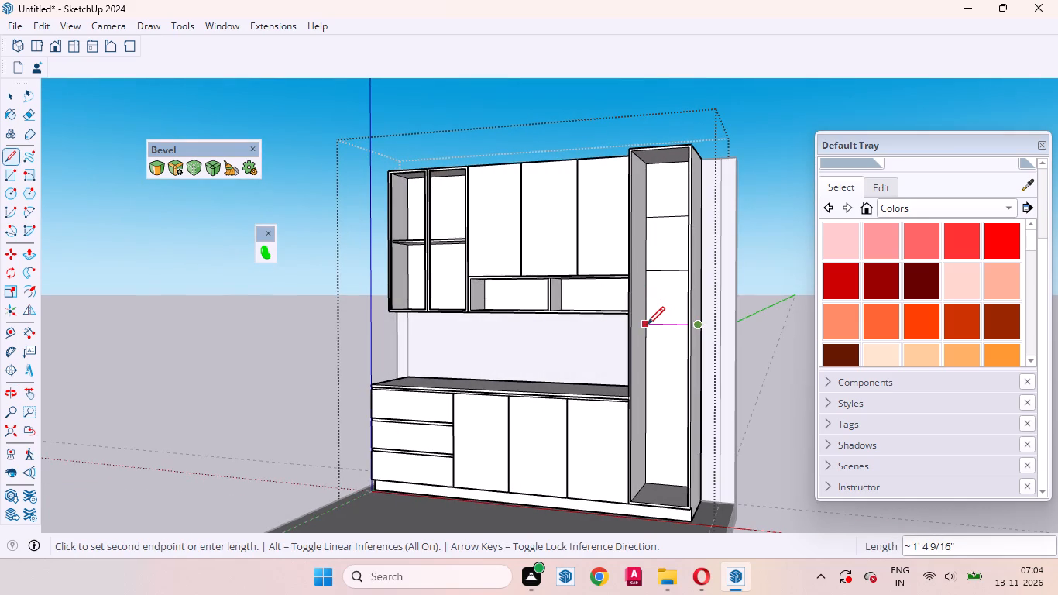
click(647, 325)
scroll(669, 257, down, 6)
middle_drag(675, 308, 752, 322)
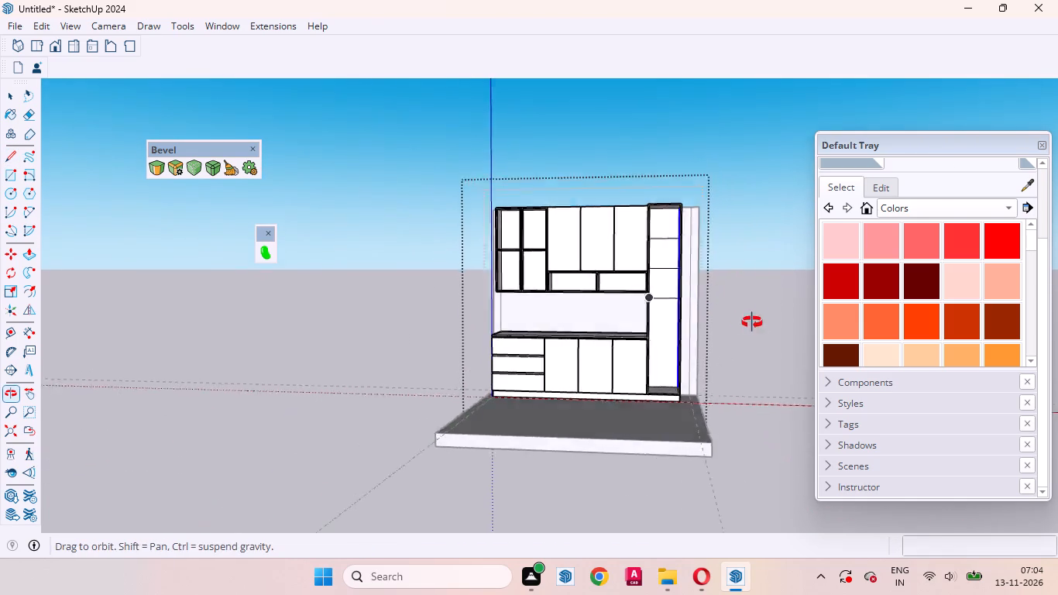
middle_drag(752, 322, 758, 323)
scroll(659, 321, up, 11)
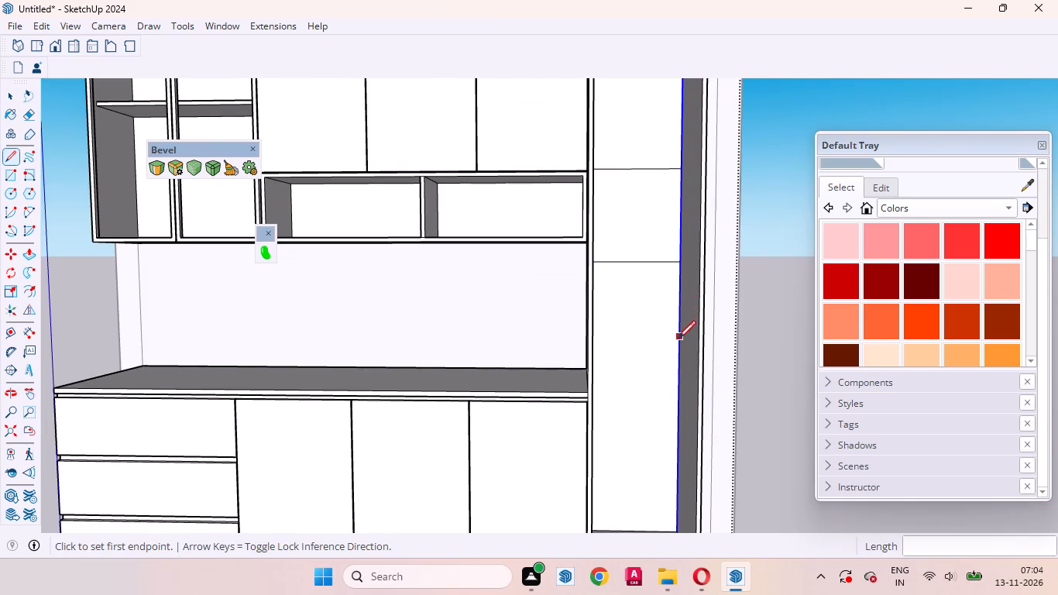
drag(678, 355, 667, 353)
middle_drag(626, 346, 537, 335)
click(593, 351)
Draw a horizontal line about 1' 4 9/16" long across the tall unit's back face at the lowest division point.
middle_drag(610, 331, 709, 318)
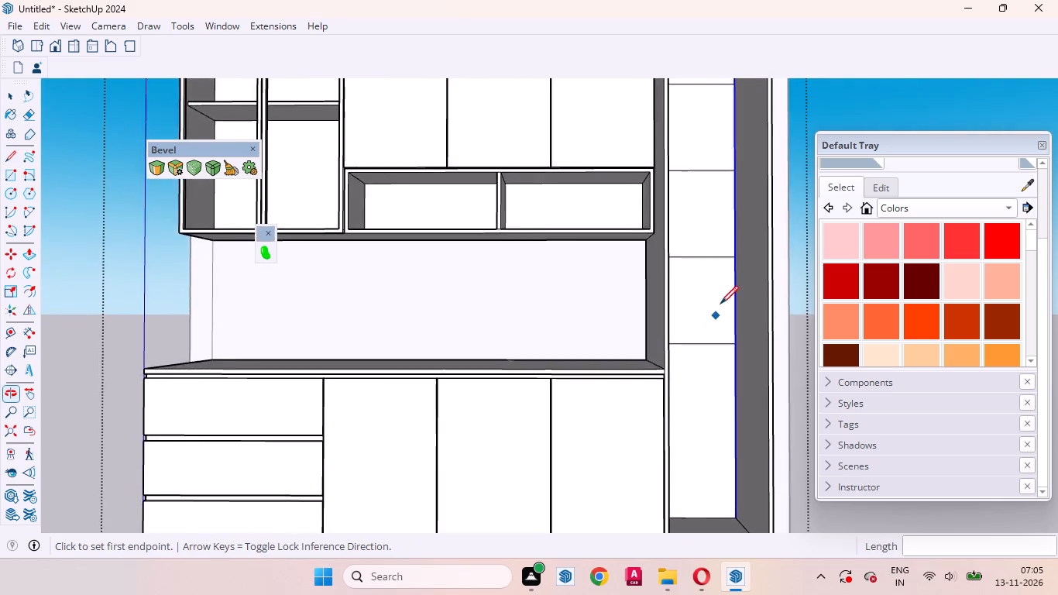
scroll(721, 298, down, 3)
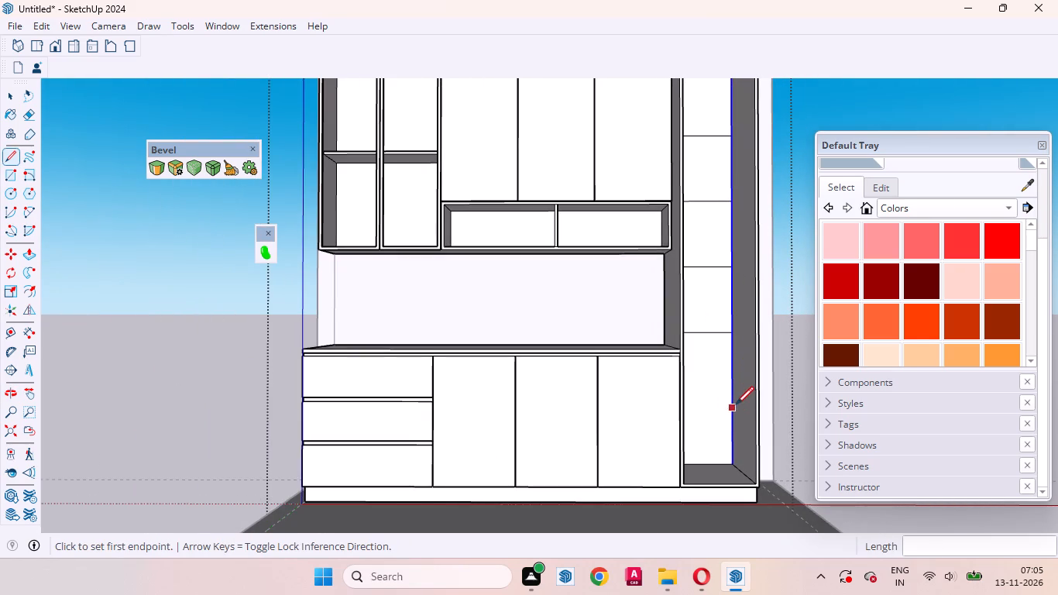
click(734, 401)
middle_drag(720, 392, 639, 392)
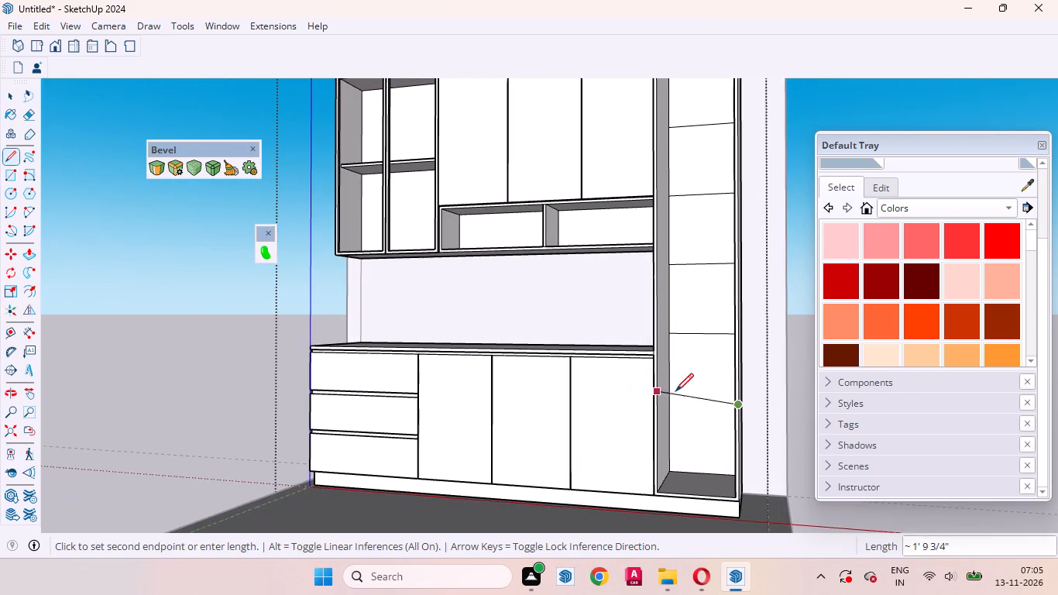
scroll(681, 391, up, 5)
click(663, 404)
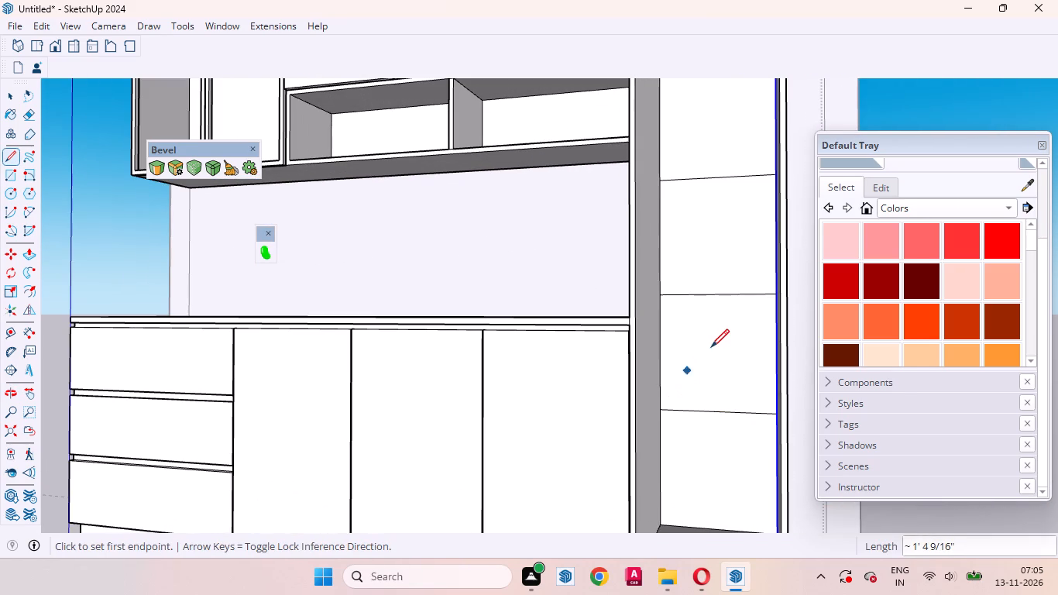
key(space)
Copy the five horizontal division lines on the tall unit's back face 9 mm straight down.
click(715, 344)
click(734, 255)
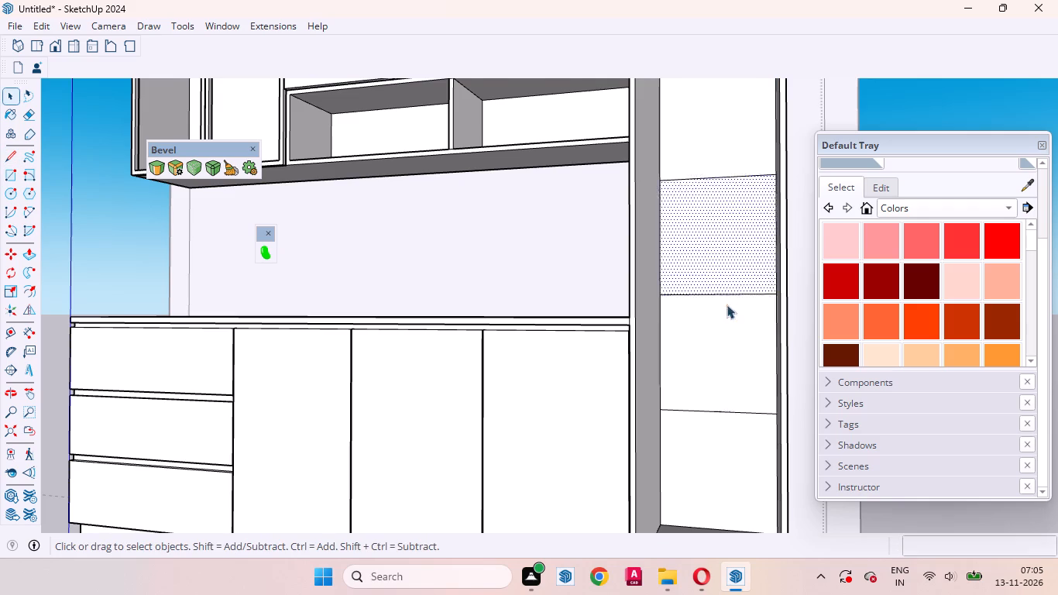
scroll(727, 320, down, 10)
middle_drag(720, 331, 766, 337)
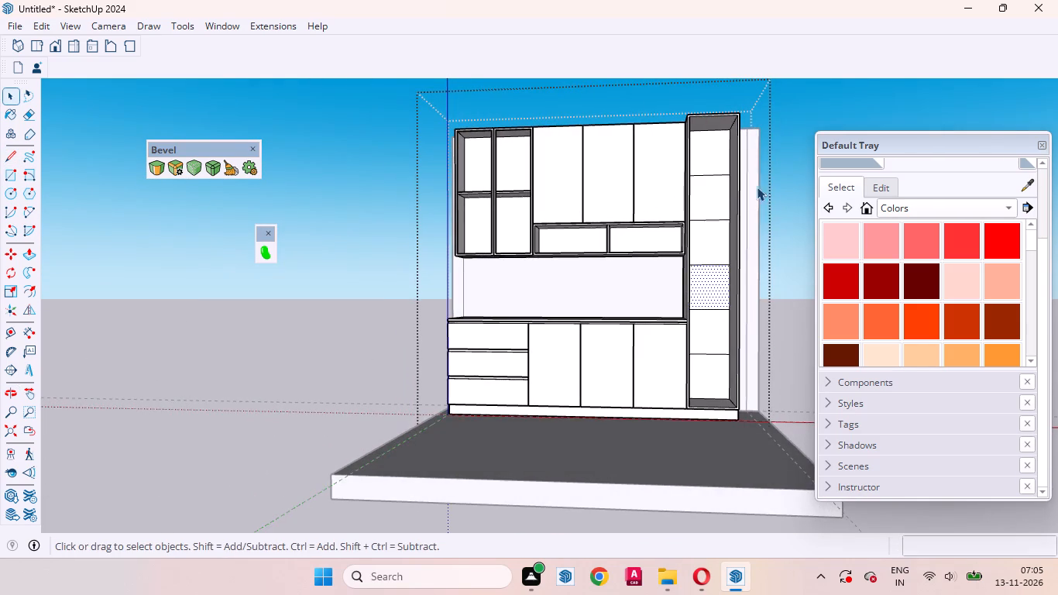
scroll(729, 184, up, 8)
click(685, 169)
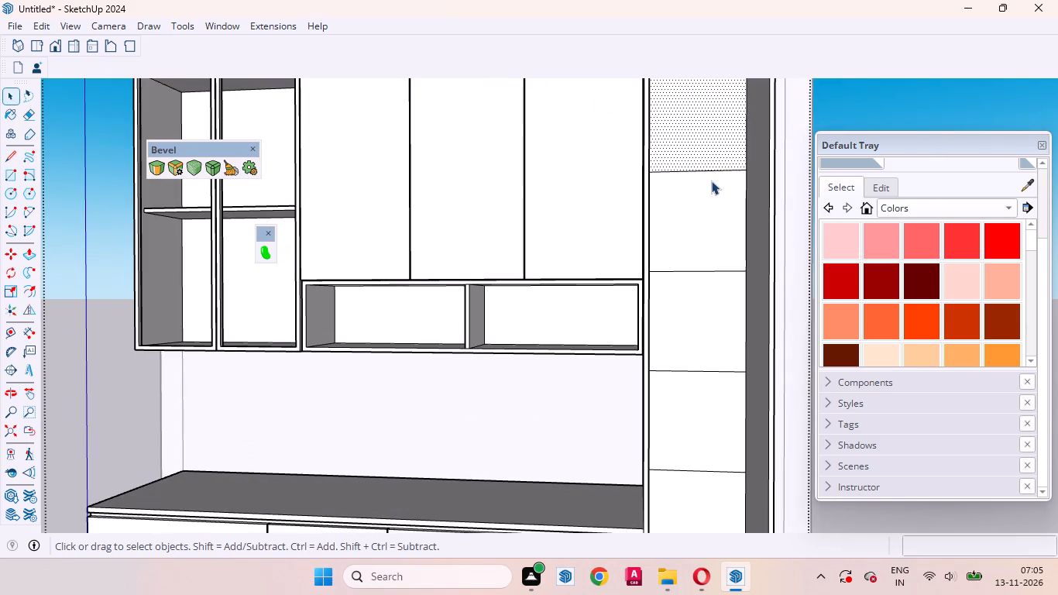
click(693, 172)
ctrl+click(695, 270)
ctrl+scroll(692, 84, down, 3)
ctrl+click(704, 303)
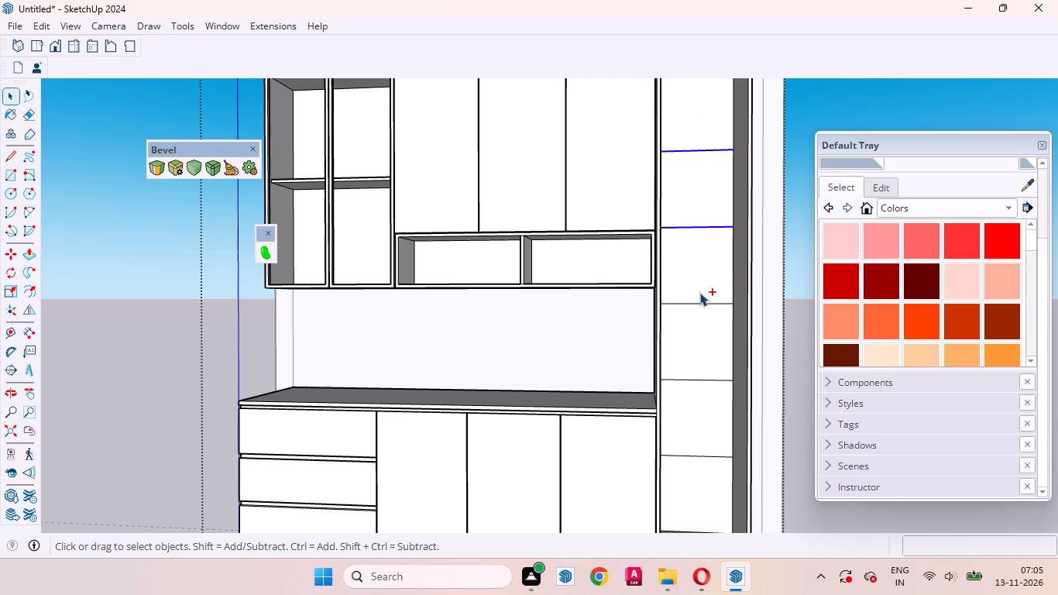
ctrl+scroll(705, 174, down, 4)
ctrl+scroll(715, 316, up, 3)
ctrl+click(704, 317)
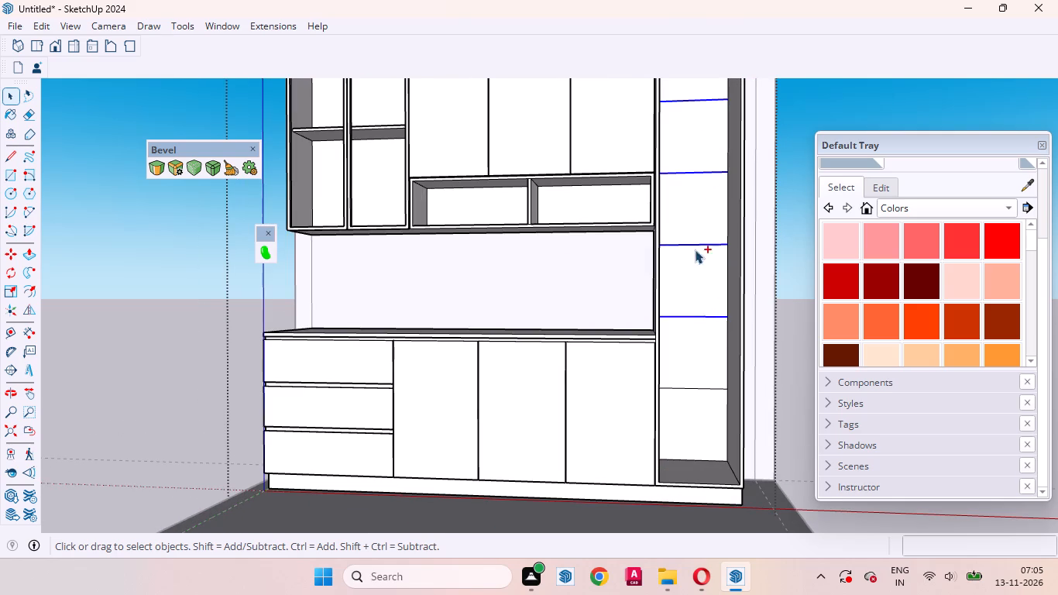
ctrl+scroll(672, 133, down, 3)
ctrl+scroll(705, 308, up, 5)
ctrl+click(688, 333)
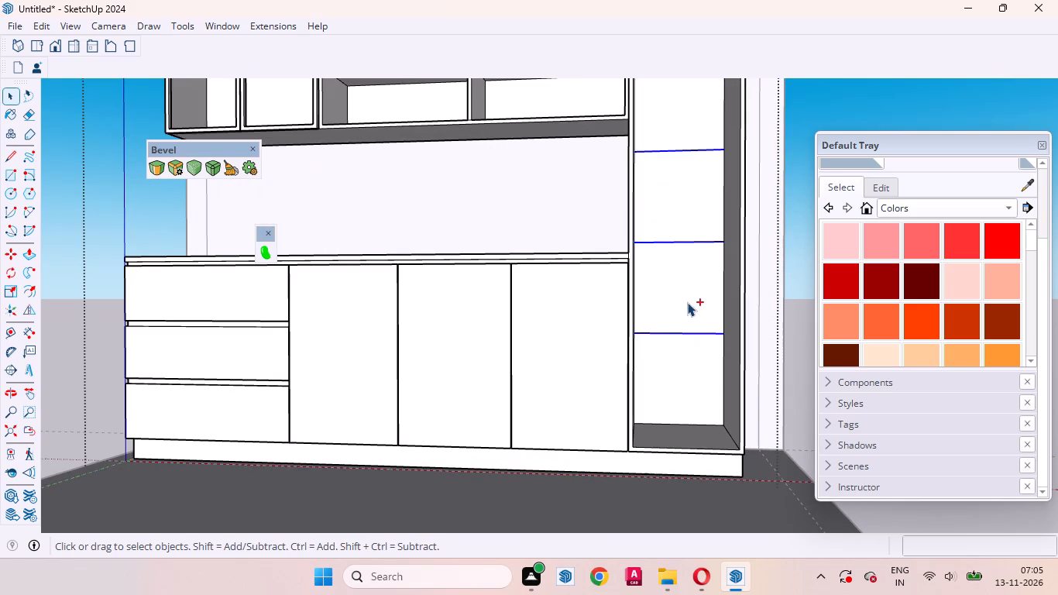
key(m)
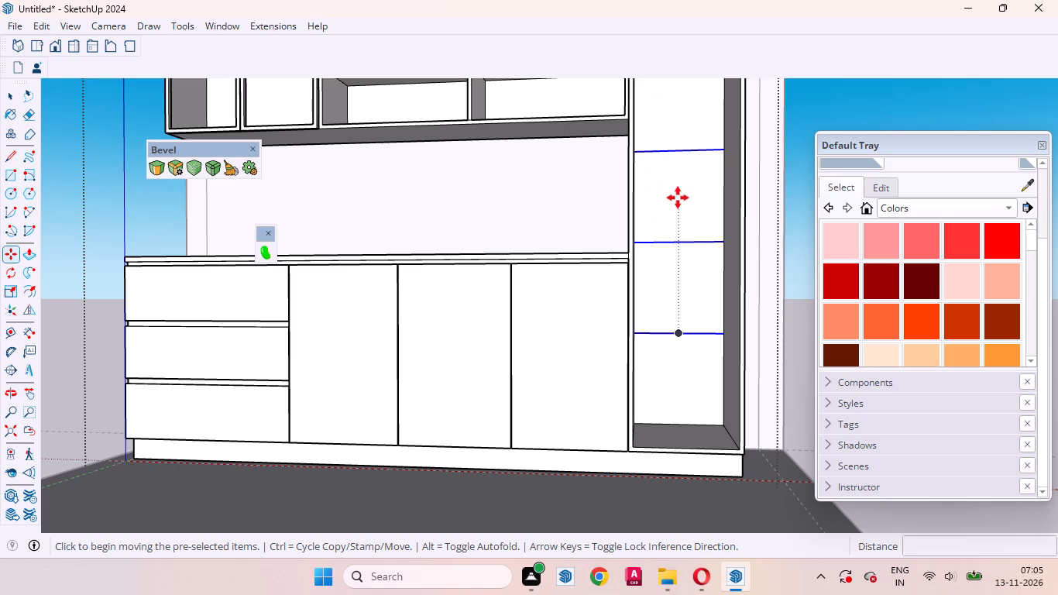
click(679, 178)
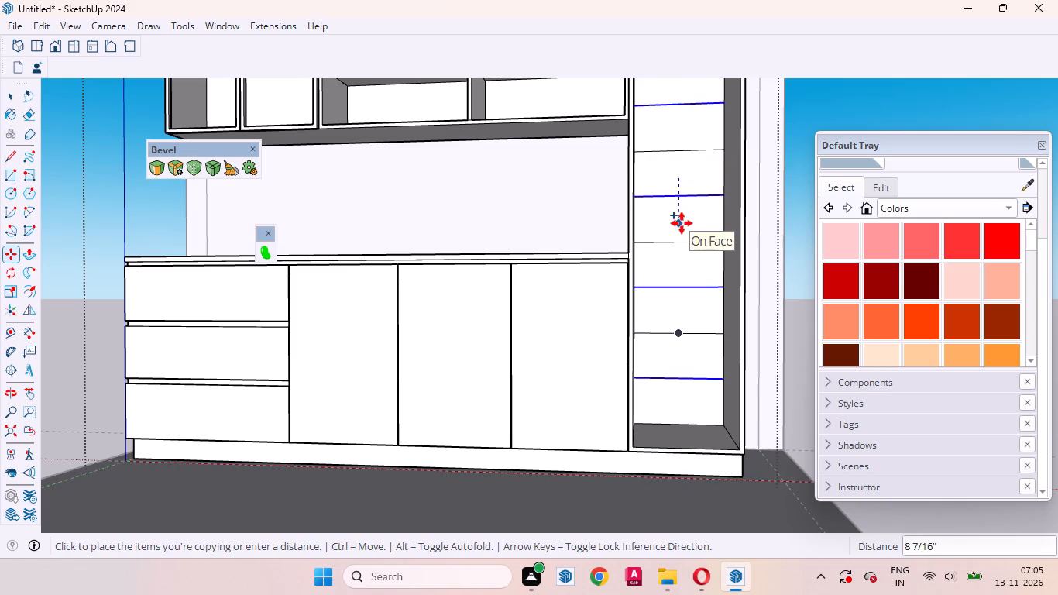
key(Up)
text(9mm)
key(Return)
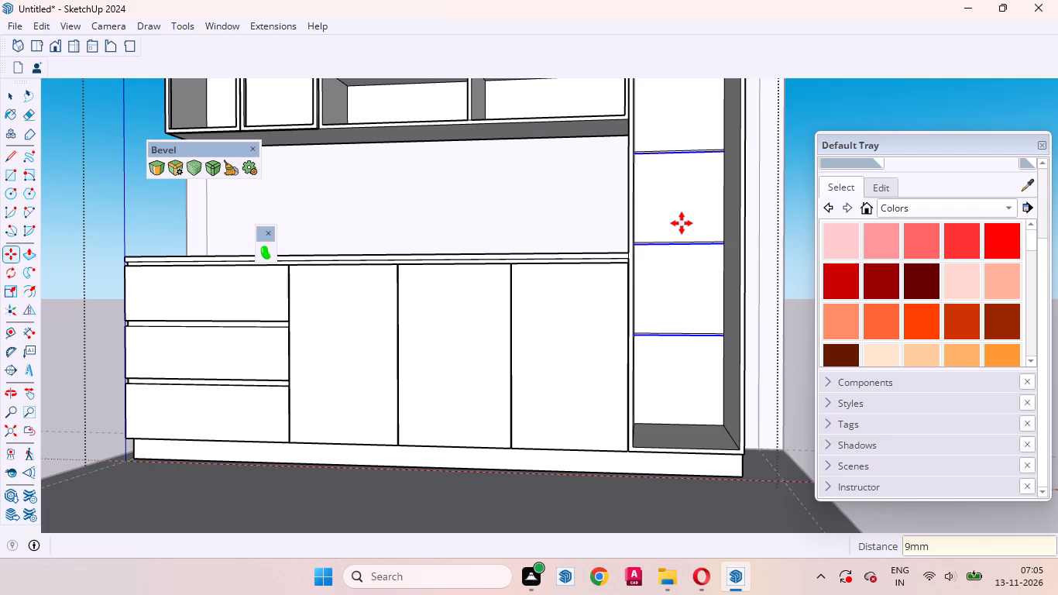
Copy the five lowered lines 18 mm straight up to complete the shelf thickness outlines.
click(682, 225)
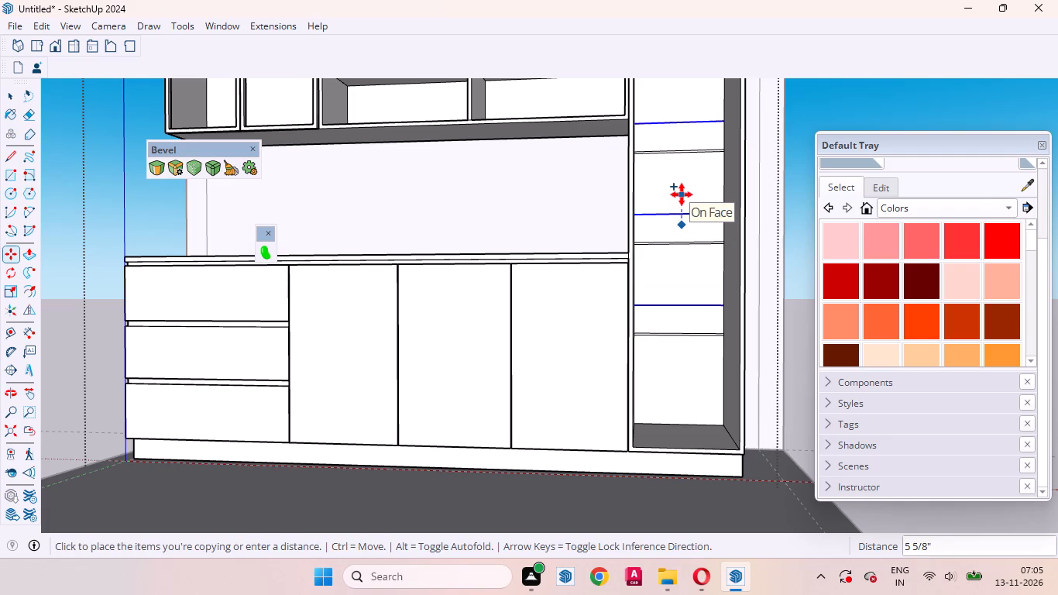
key(Up)
text(18mm)
key(Return)
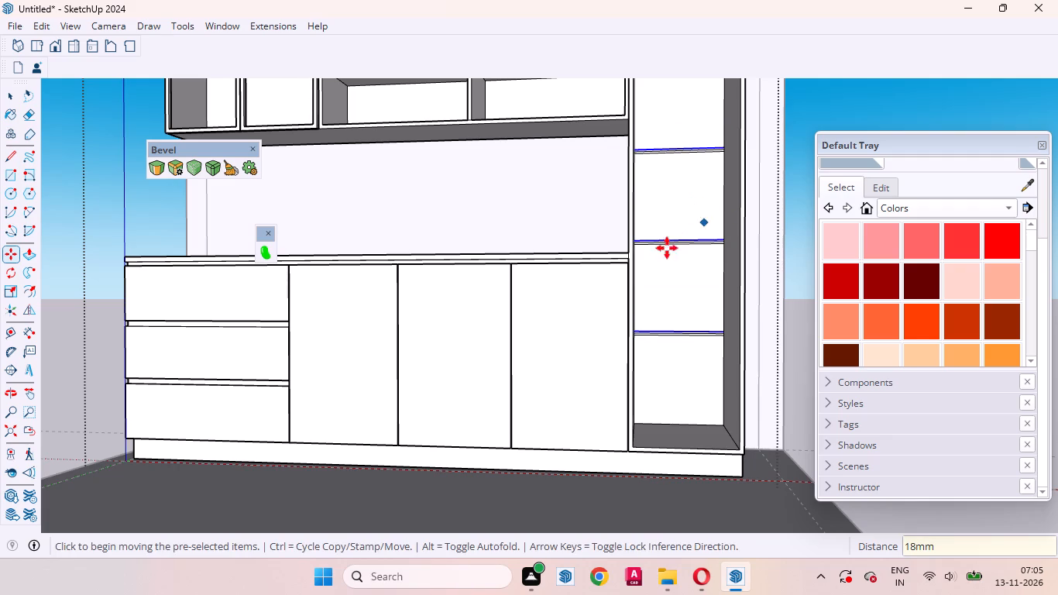
key(space)
Erase the middle line from each of the three lowest shelf outlines on the tall unit's back face.
scroll(649, 349, up, 12)
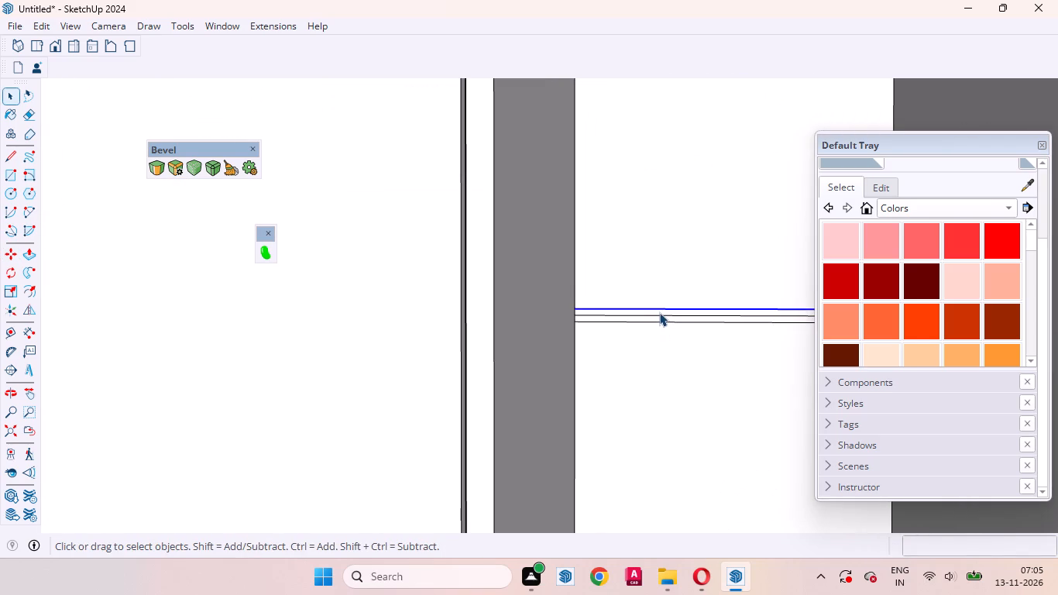
click(658, 312)
click(658, 317)
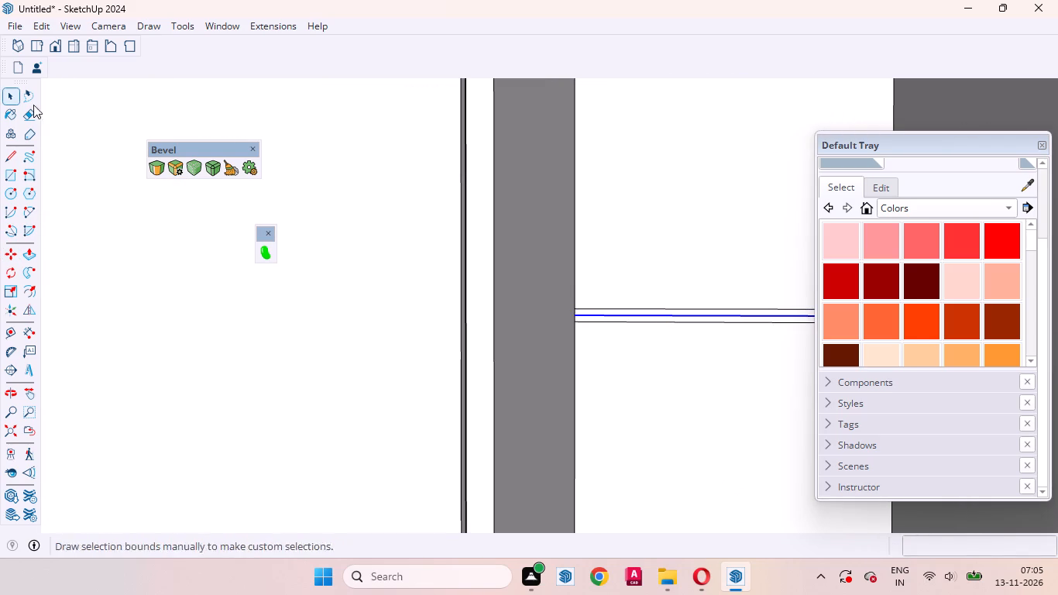
click(29, 112)
scroll(651, 313, up, 6)
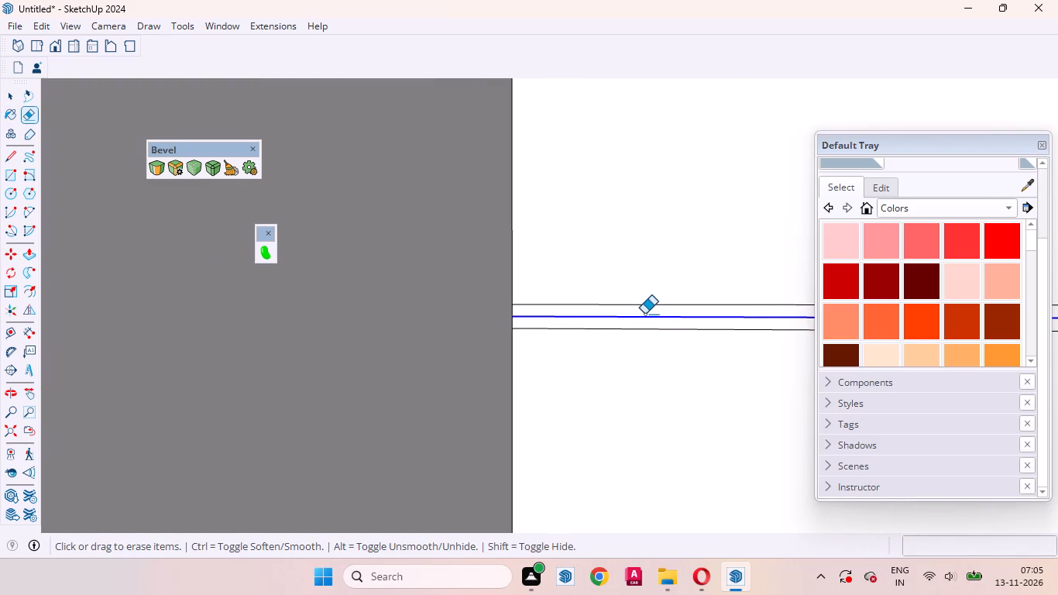
click(638, 315)
scroll(658, 260, down, 13)
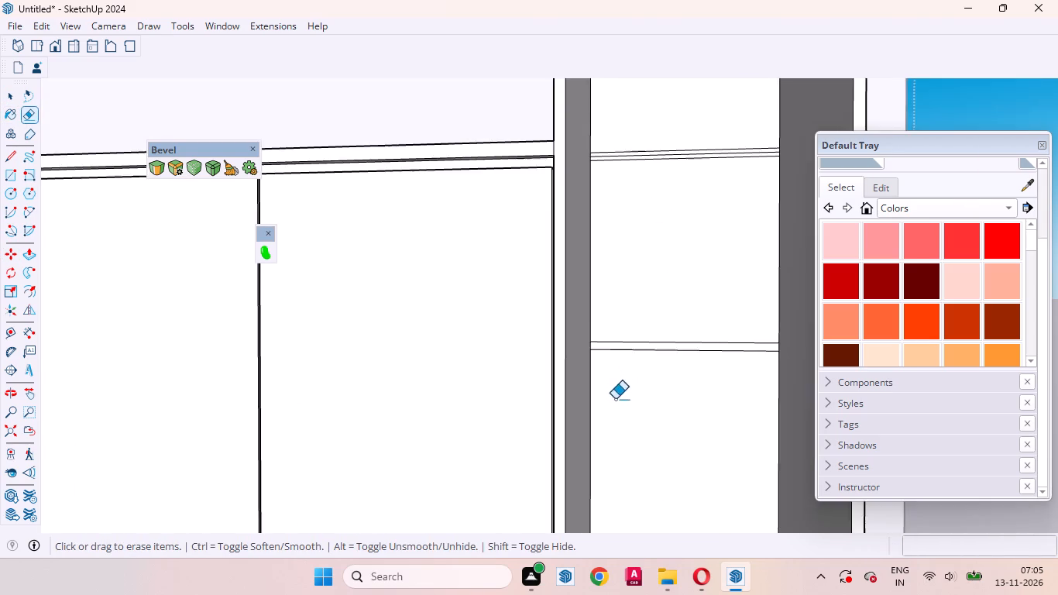
scroll(615, 399, down, 4)
scroll(632, 239, up, 14)
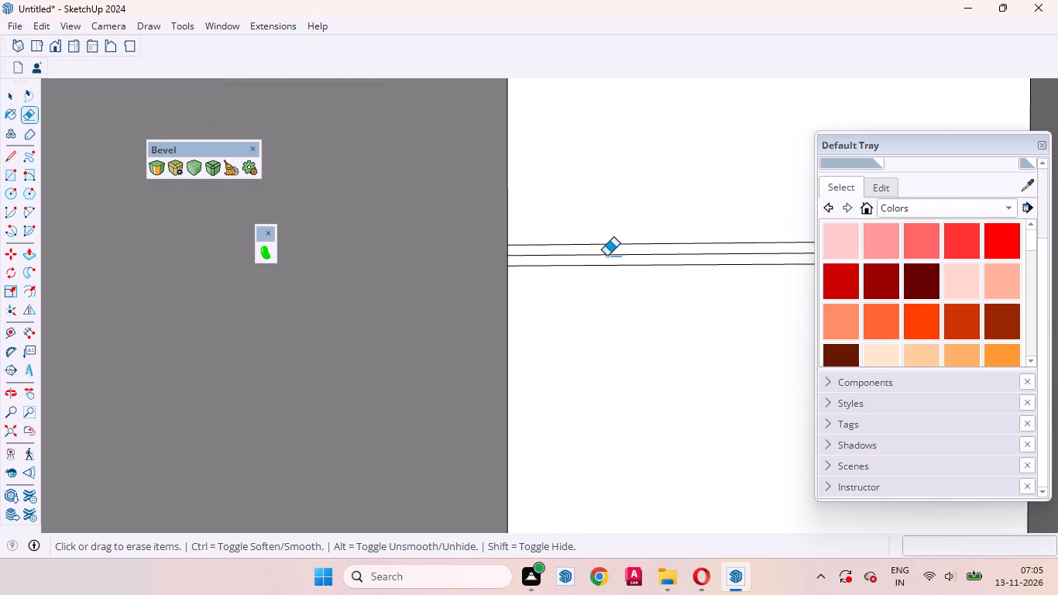
click(606, 254)
scroll(627, 325, down, 11)
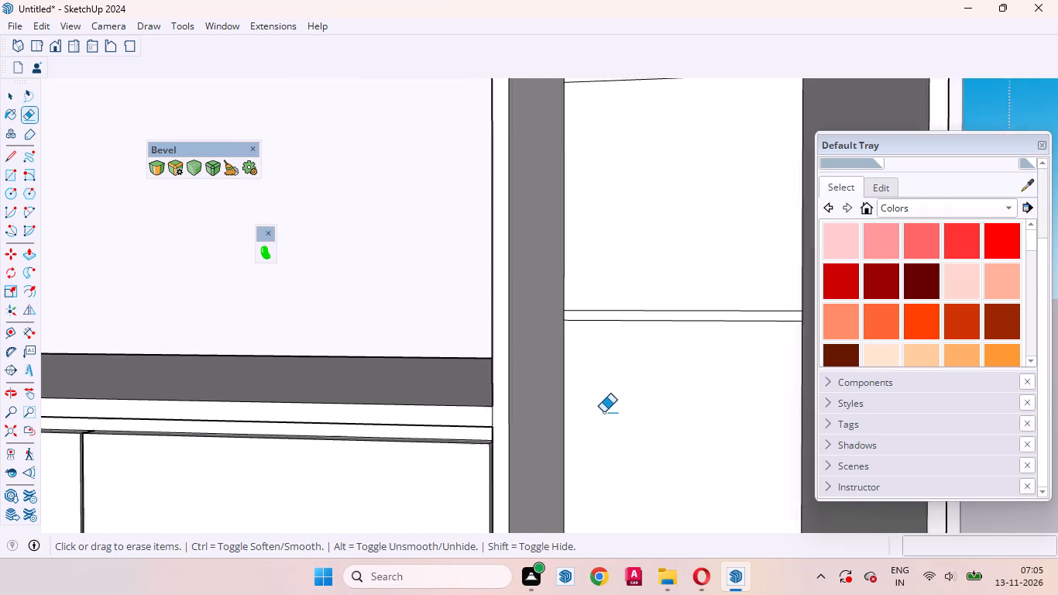
scroll(603, 412, down, 6)
scroll(596, 266, up, 10)
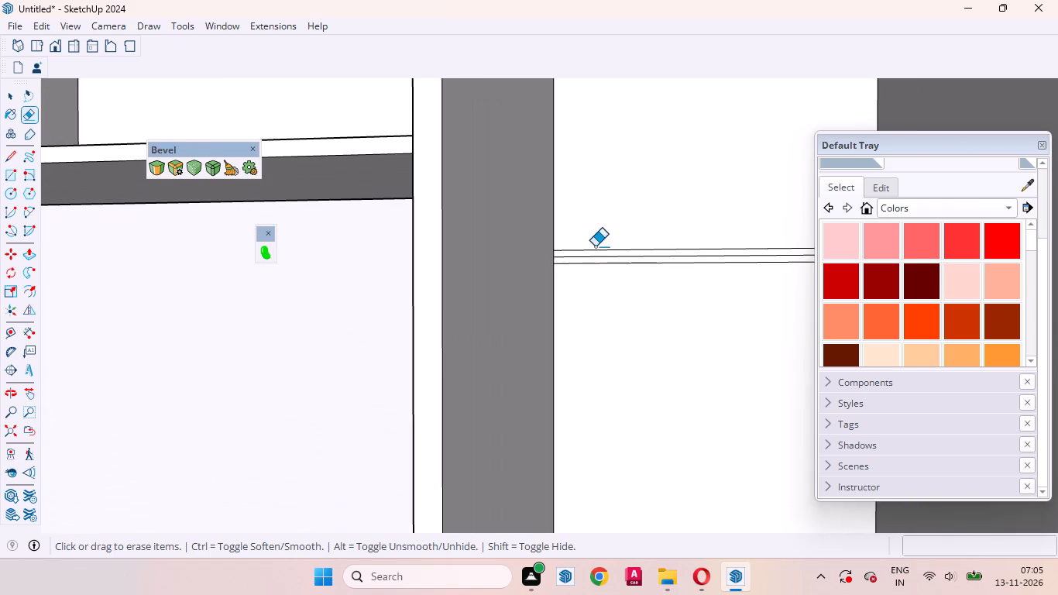
scroll(596, 256, up, 3)
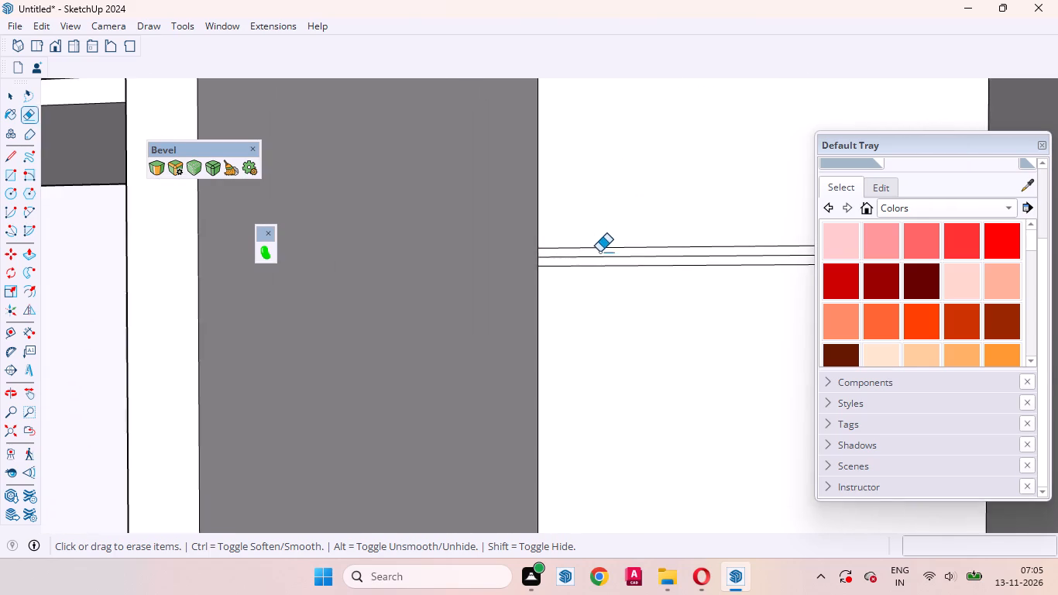
scroll(599, 252, up, 2)
click(613, 256)
Erase the middle line from each of the two uppermost shelf outlines on the tall unit's back face.
scroll(613, 342, down, 2)
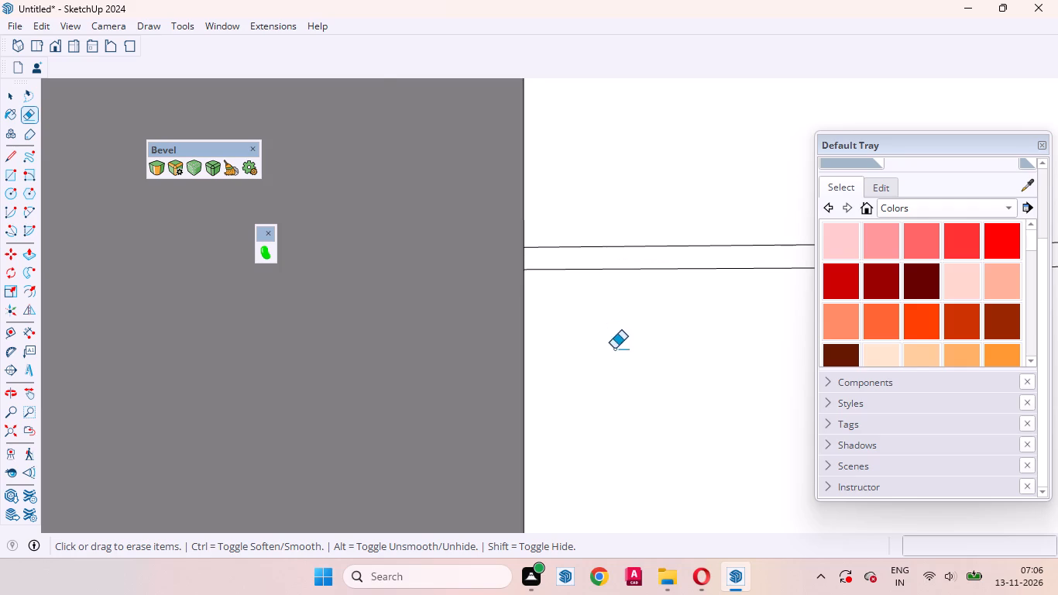
scroll(614, 349, down, 7)
scroll(600, 335, up, 1)
scroll(600, 334, down, 6)
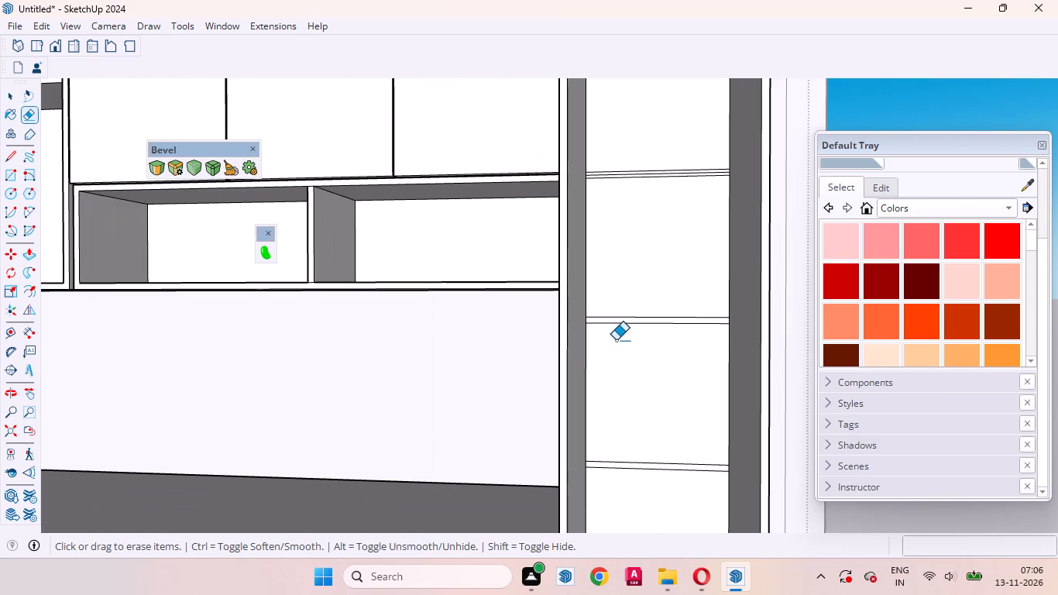
scroll(597, 174, up, 13)
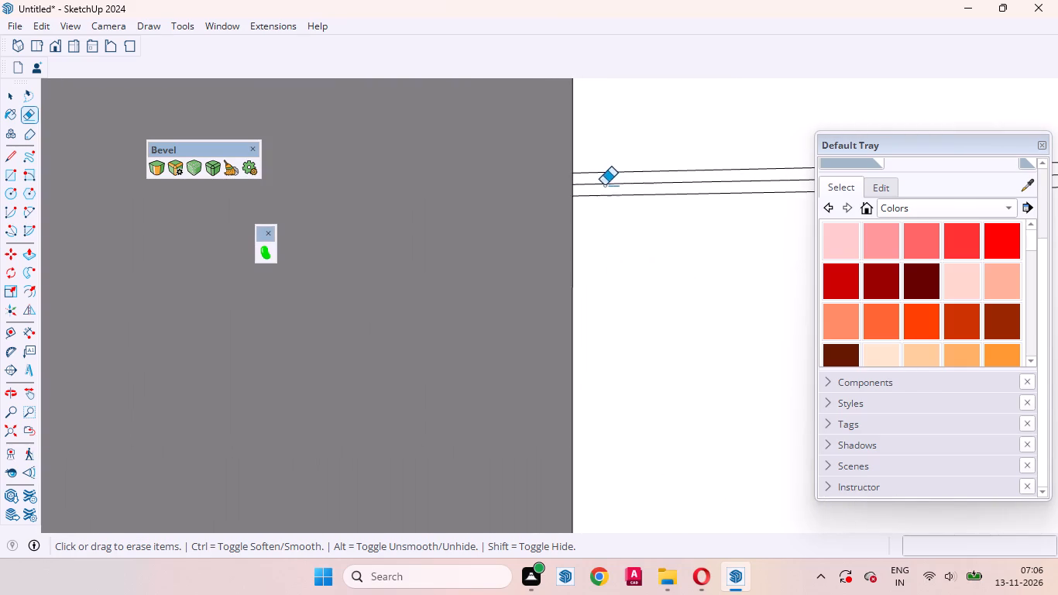
click(604, 183)
scroll(634, 377, down, 15)
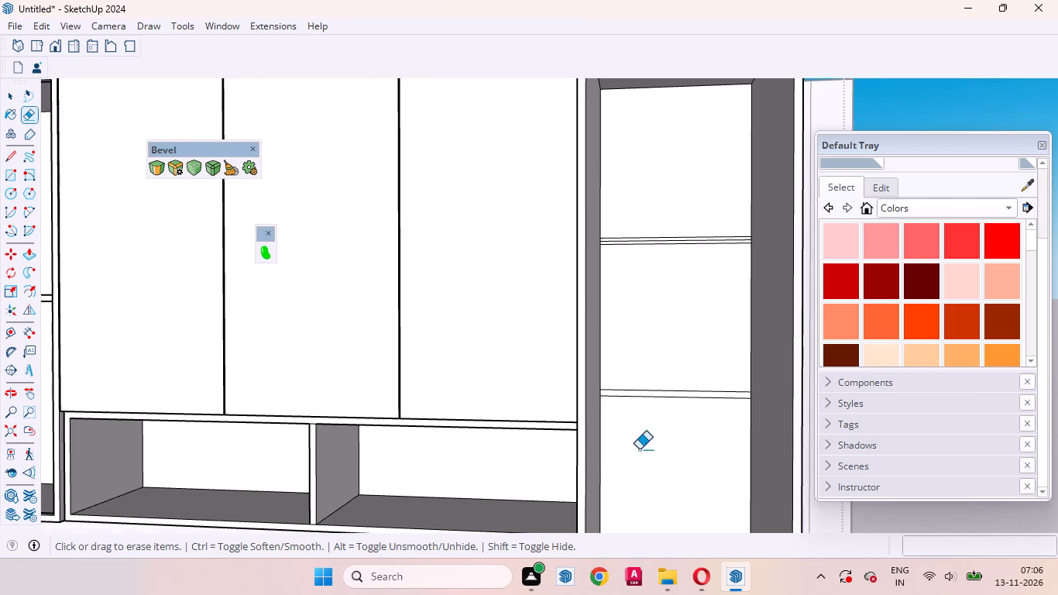
scroll(610, 231, up, 9)
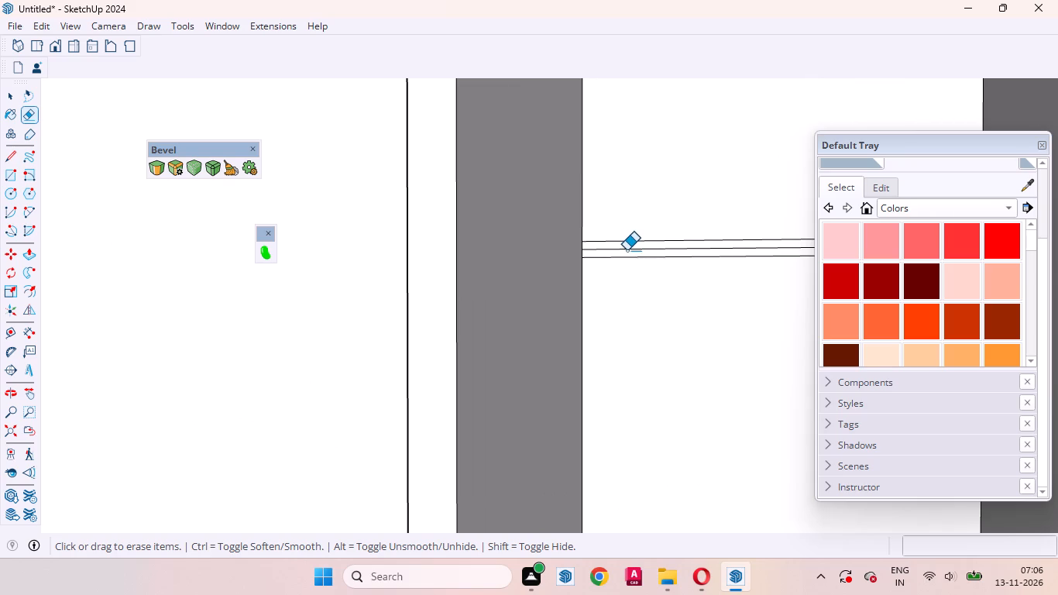
click(633, 249)
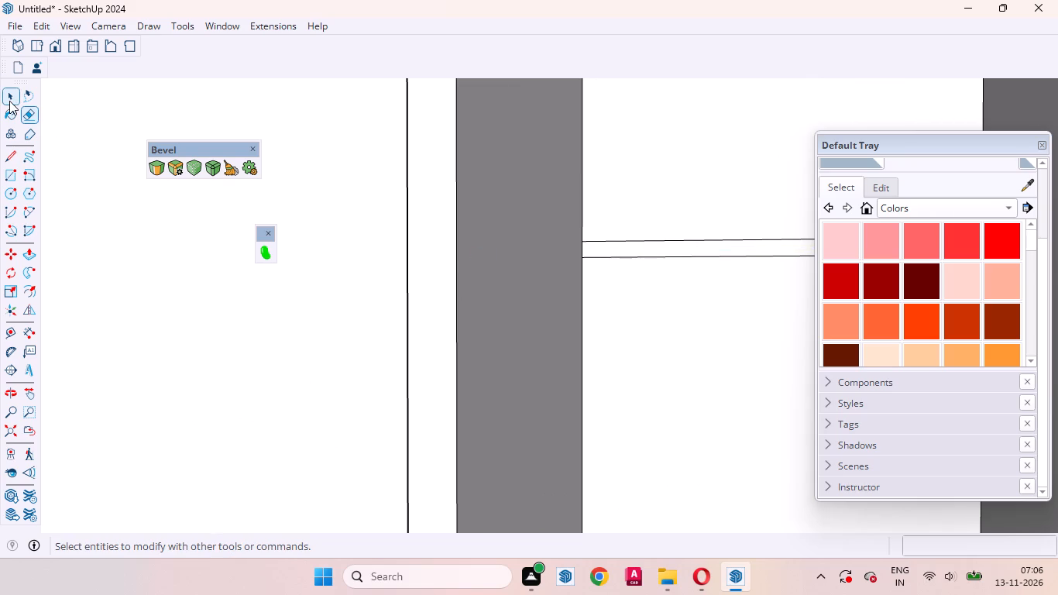
click(9, 91)
Push/Pull the tall unit's front frame face by 18 mm.
scroll(417, 258, down, 7)
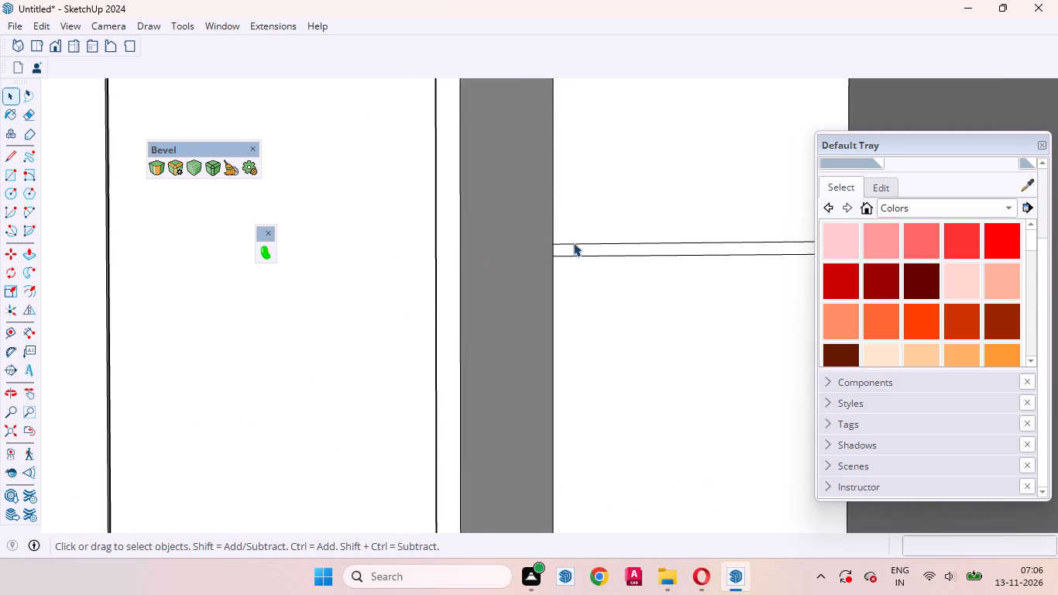
scroll(573, 242, down, 20)
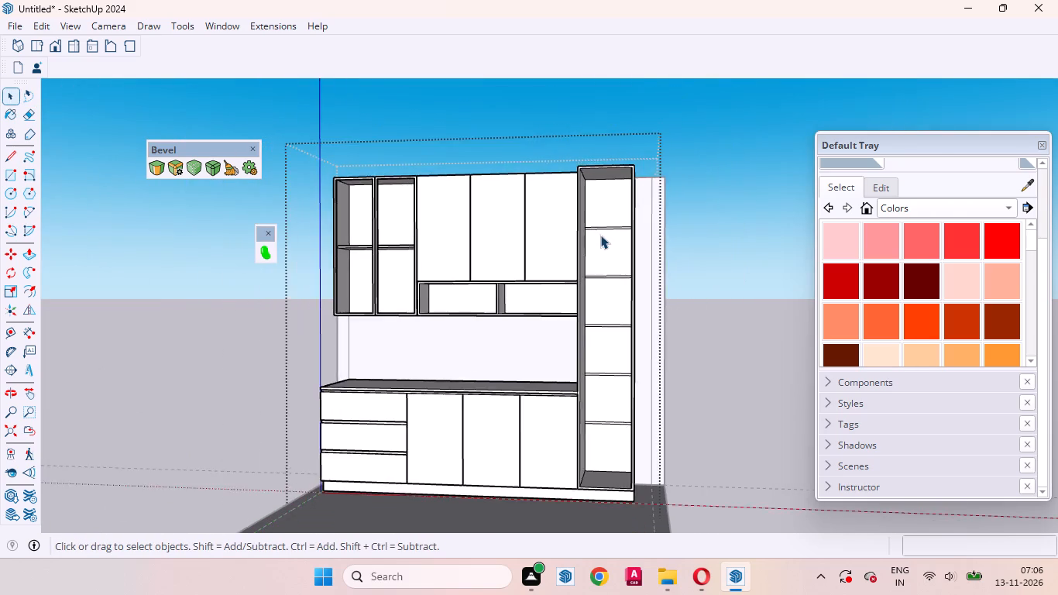
scroll(607, 225, down, 1)
middle_drag(601, 246, 370, 342)
scroll(551, 194, up, 6)
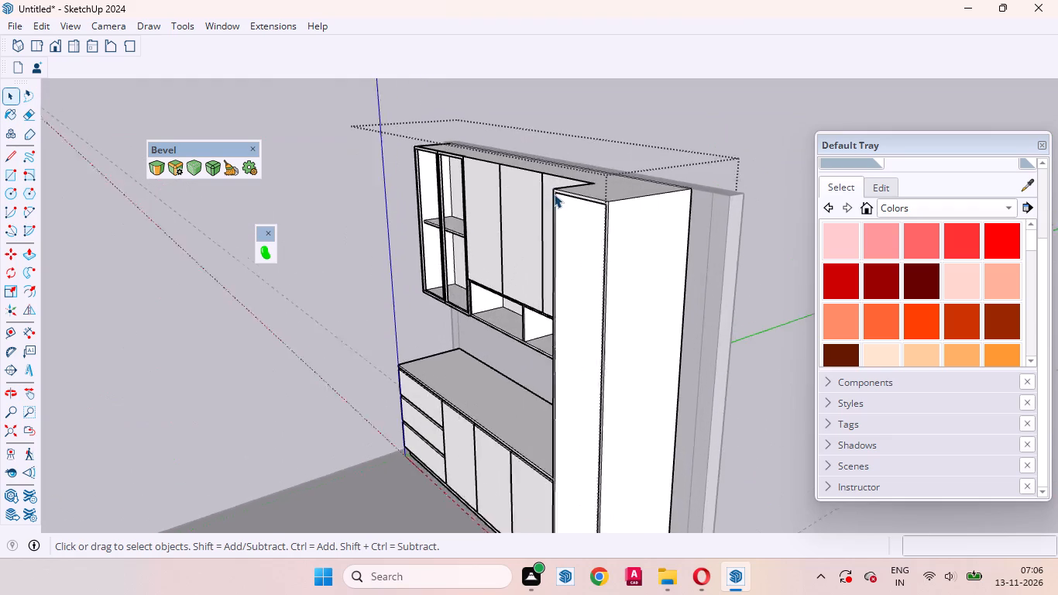
scroll(554, 194, up, 16)
click(569, 196)
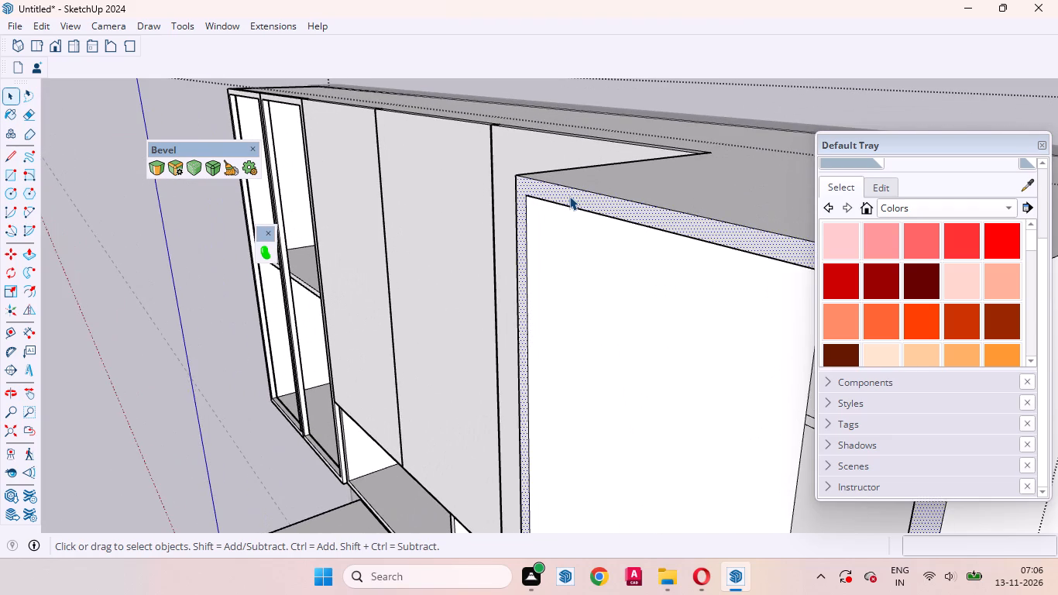
key(p)
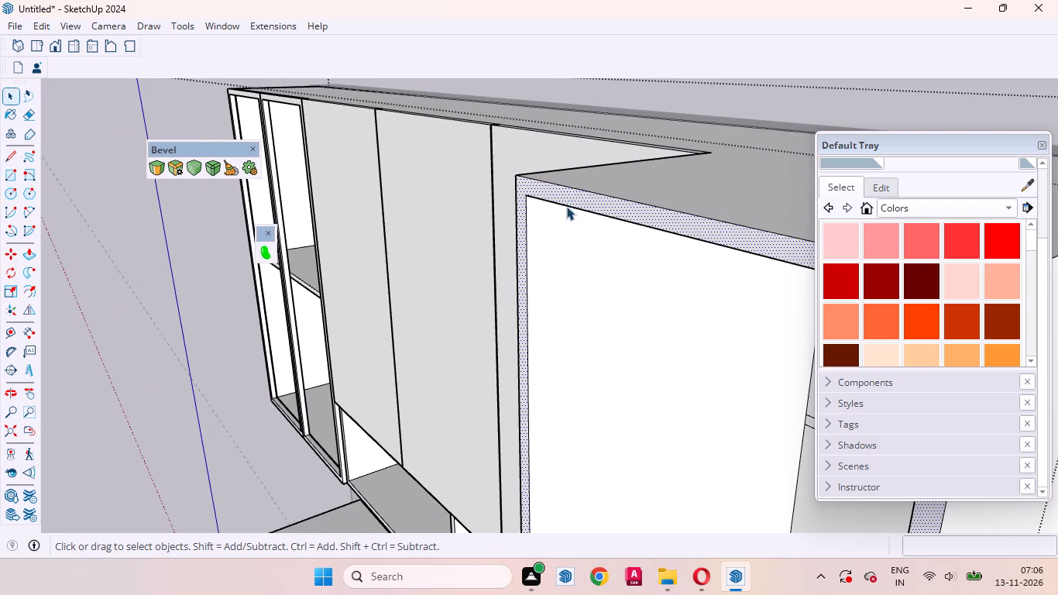
click(570, 198)
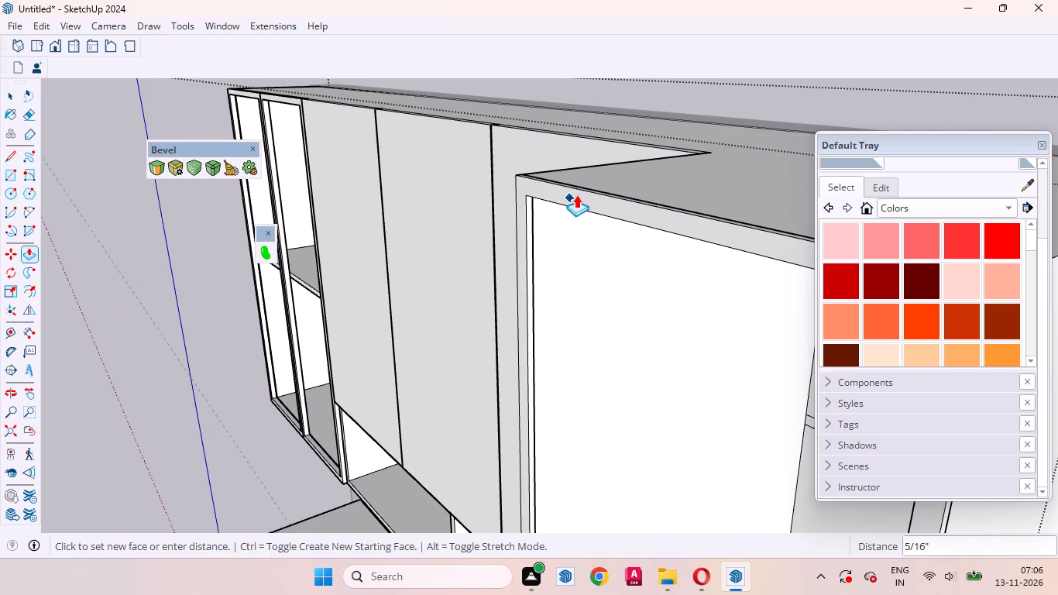
text(18mm)
key(Return)
key(space)
Examine the whole cabinet assembly from the front, from below and from above.
scroll(558, 147, down, 3)
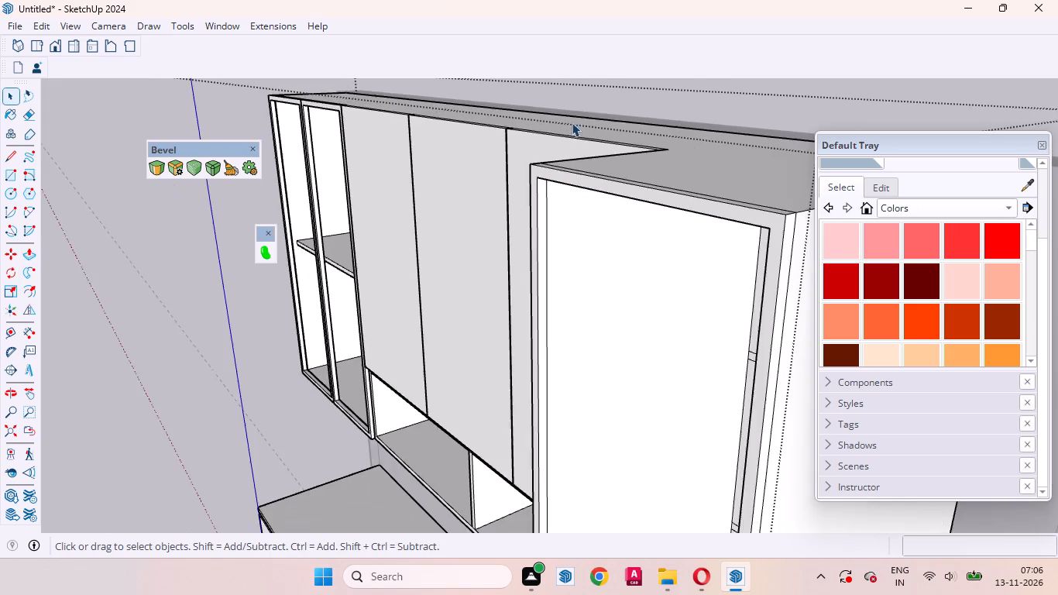
scroll(575, 109, down, 8)
middle_drag(582, 205, 788, 187)
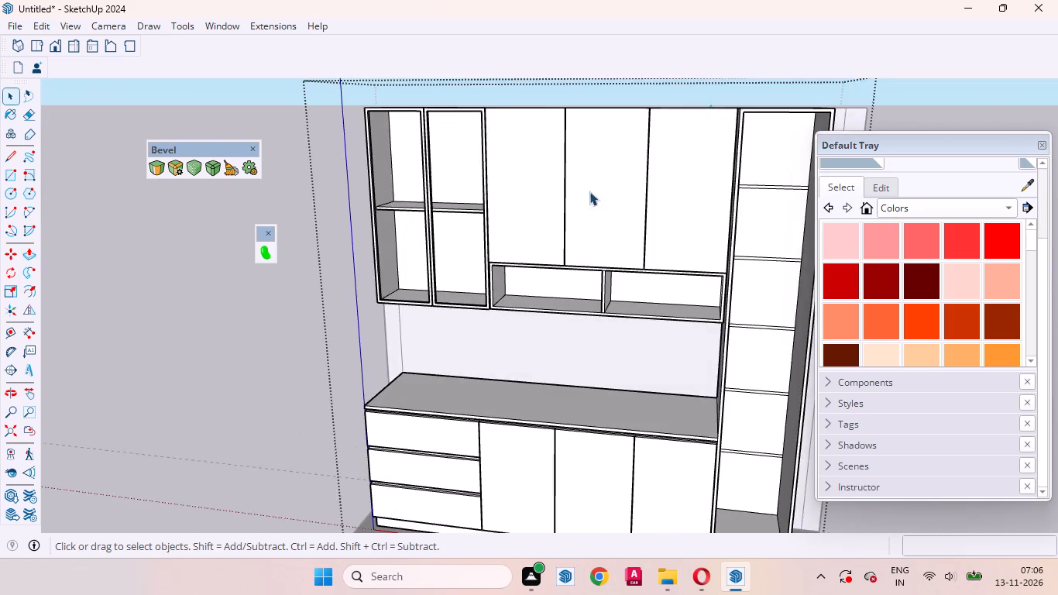
scroll(585, 192, down, 6)
scroll(656, 322, up, 2)
middle_drag(651, 296, 600, 141)
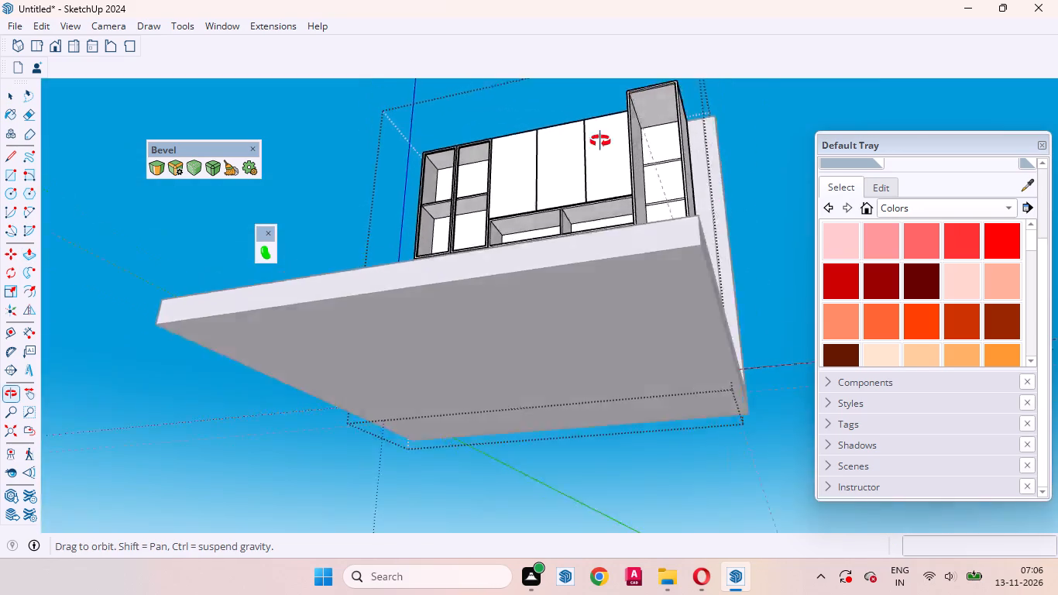
middle_drag(600, 141, 713, 327)
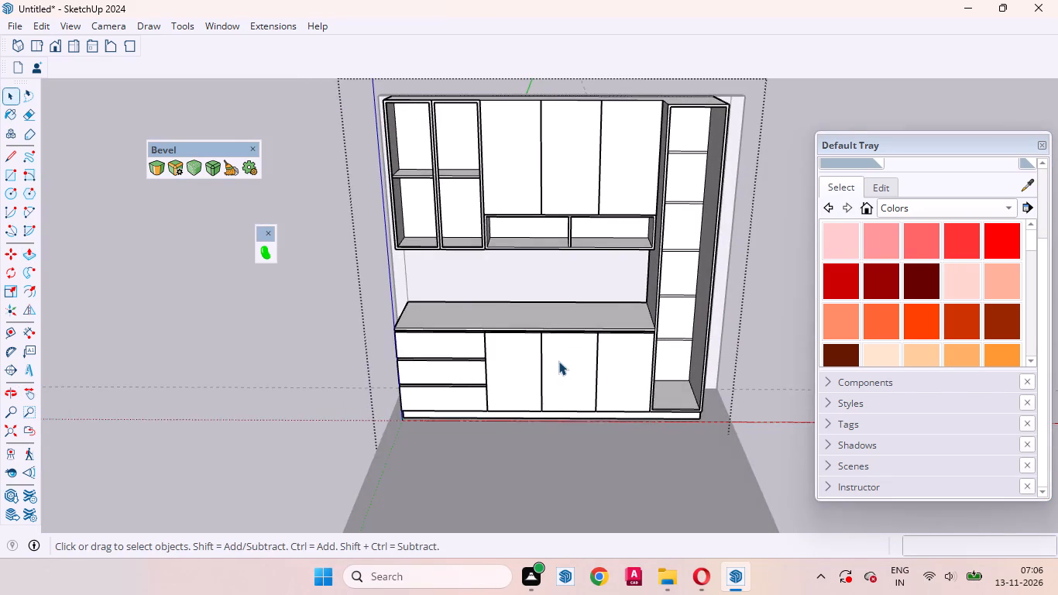
scroll(564, 377, up, 3)
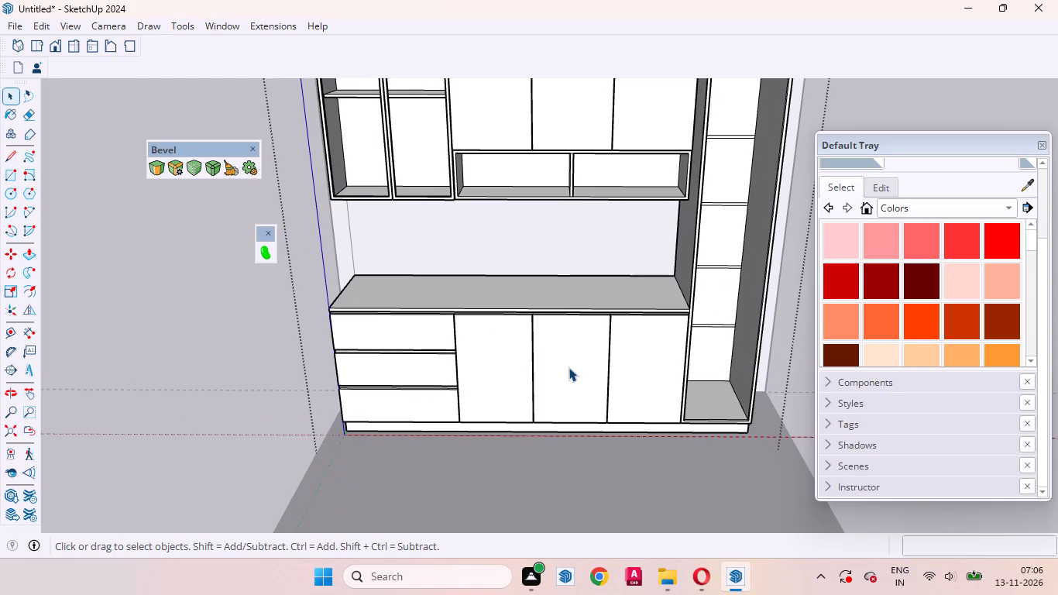
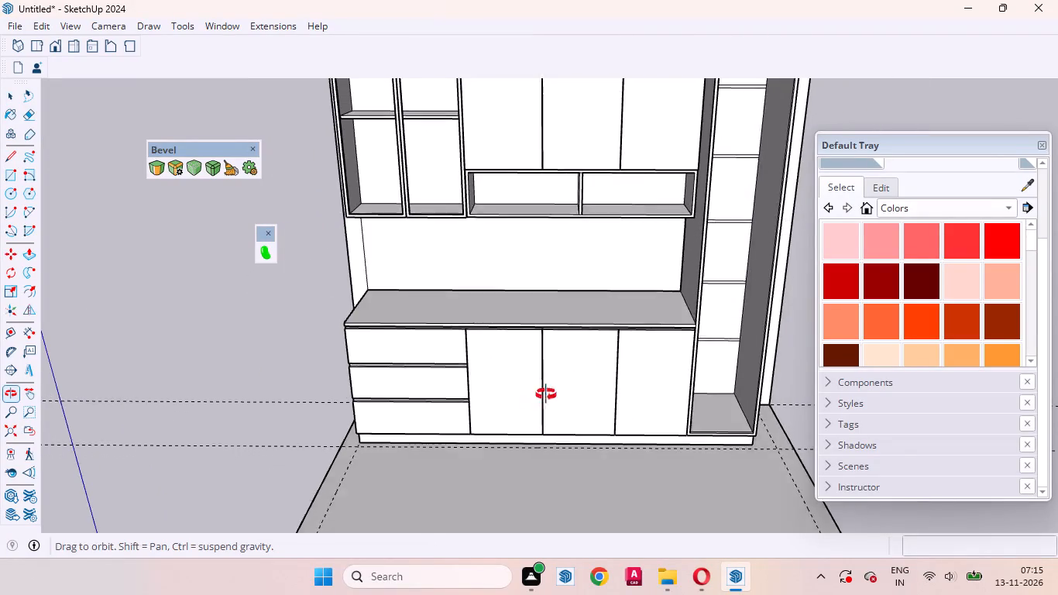
Show the V-Ray for SketchUp tools and open the V-Ray Asset Editor.
middle_drag(546, 394, 571, 353)
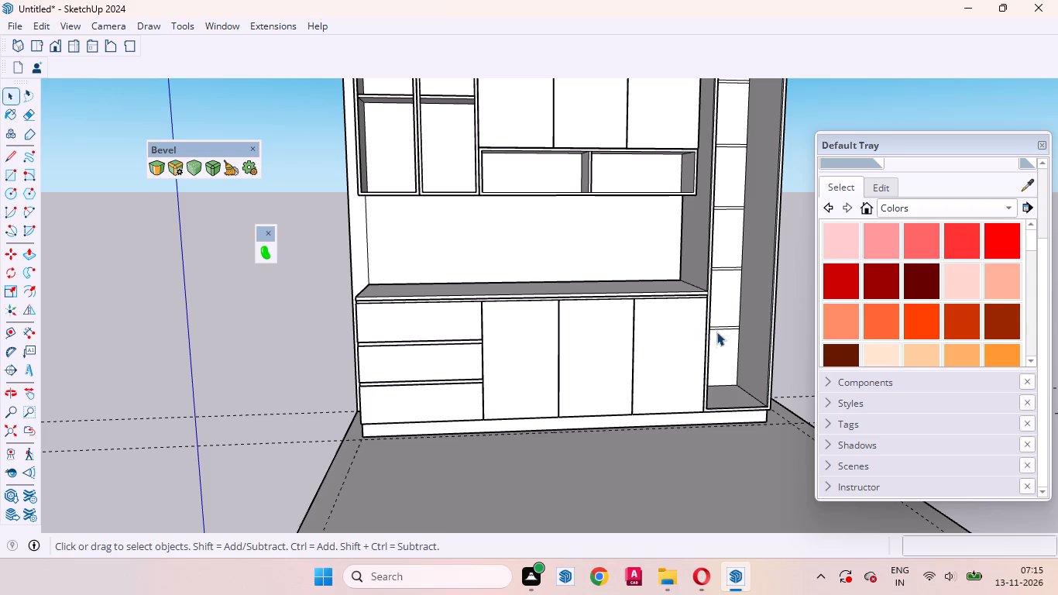
scroll(470, 523, down, 2)
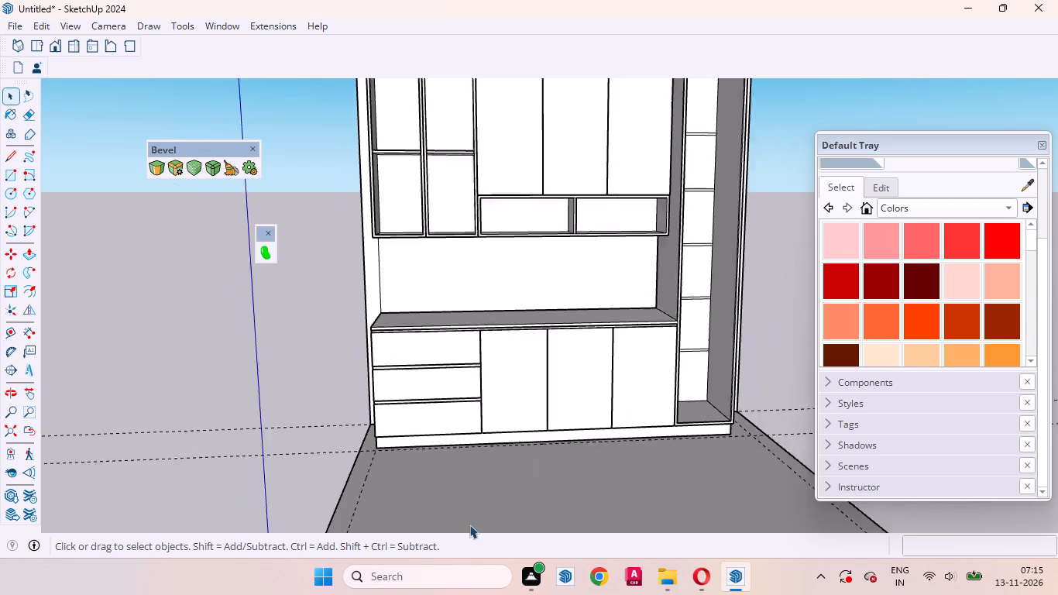
scroll(469, 524, down, 2)
middle_drag(488, 466, 353, 428)
scroll(474, 204, up, 13)
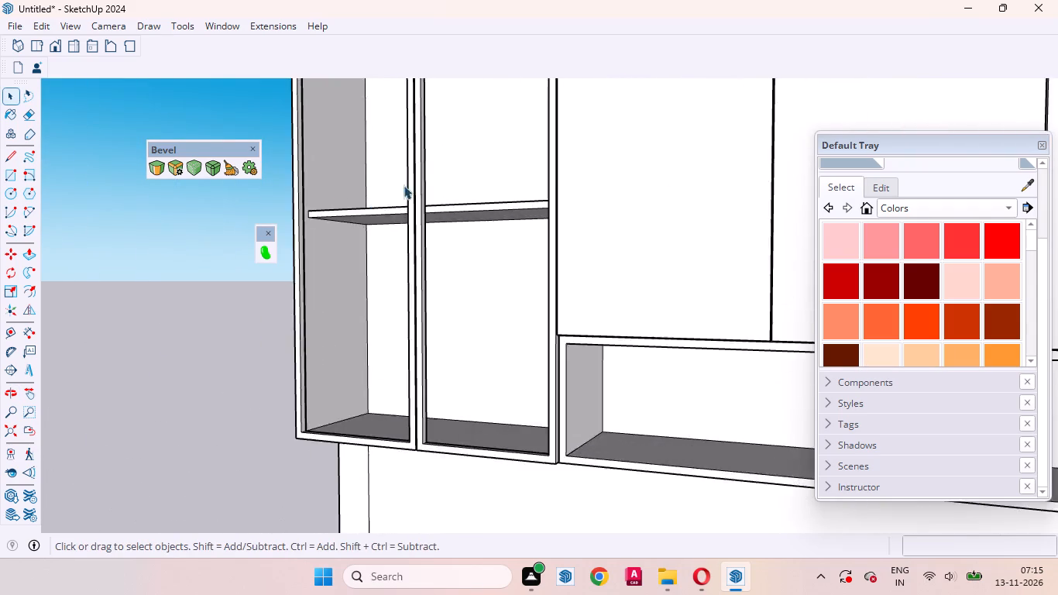
scroll(404, 185, up, 3)
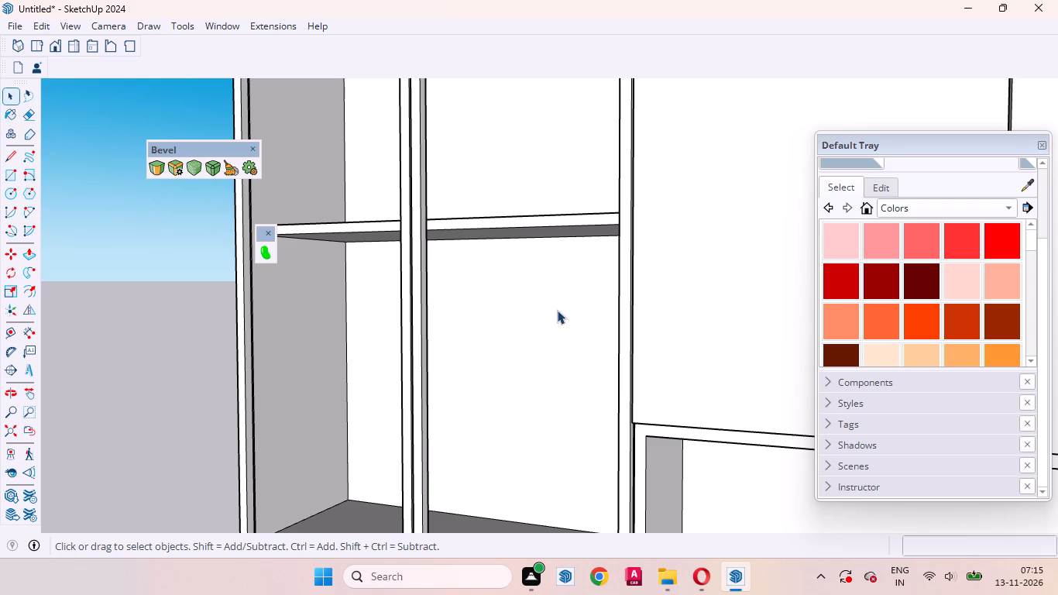
right_click(465, 26)
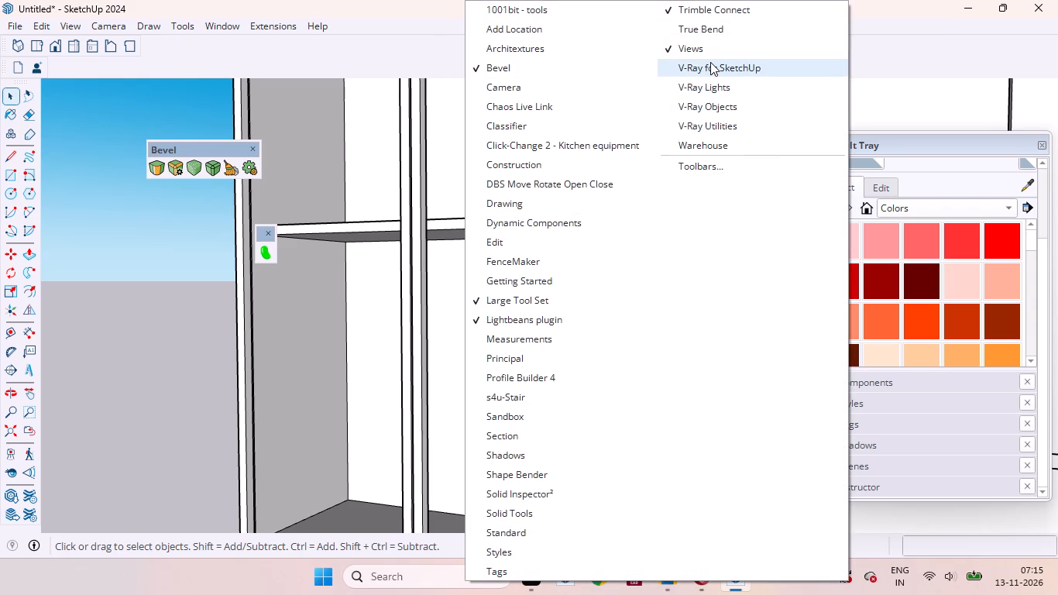
click(710, 62)
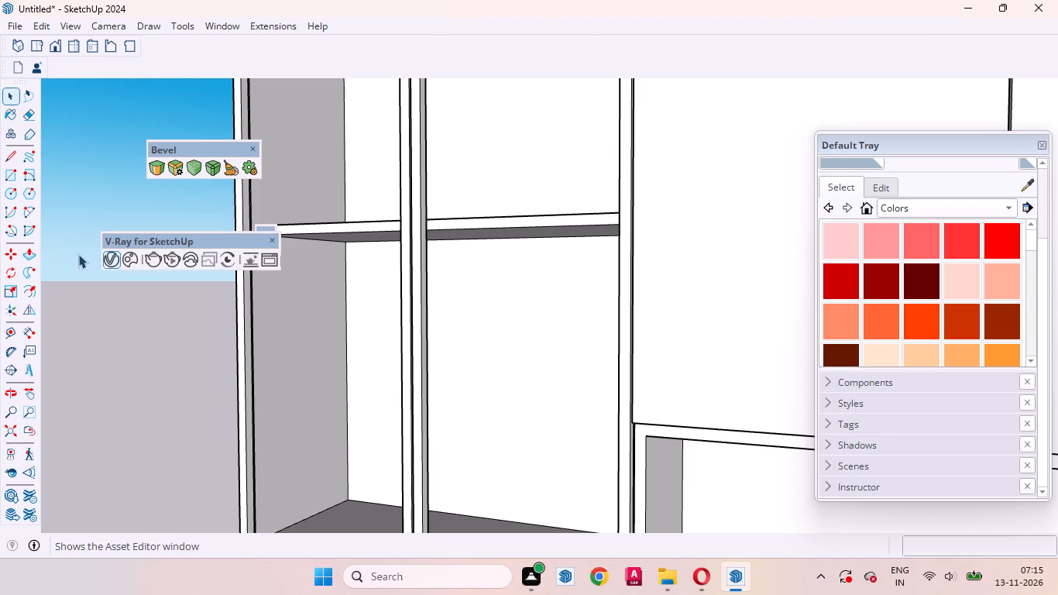
click(108, 254)
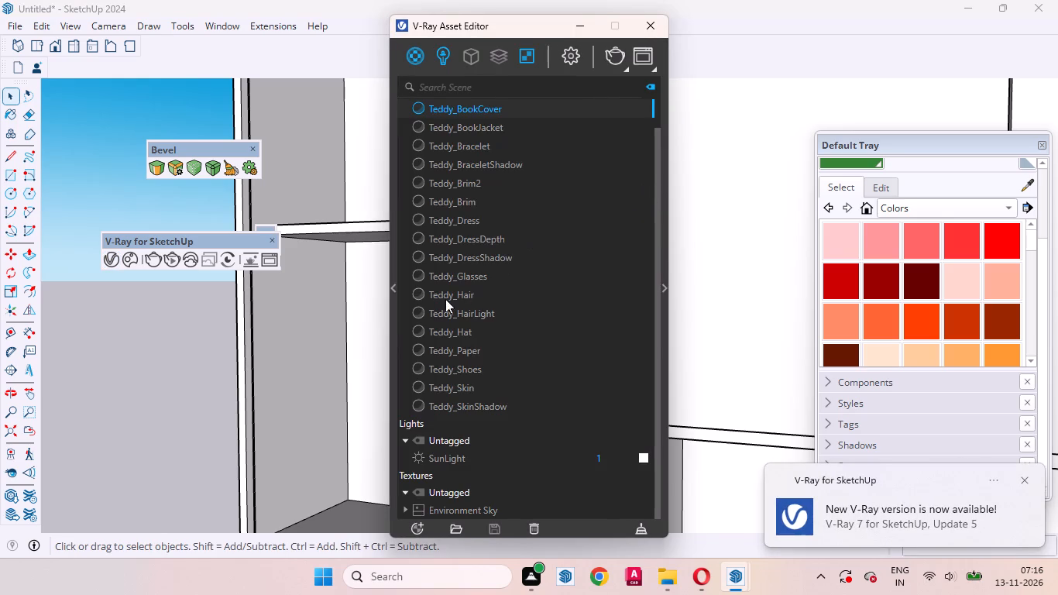
Open the Chaos Cosmos library and browse the downloaded 3D Models to the Decorations category under Accessories.
click(396, 286)
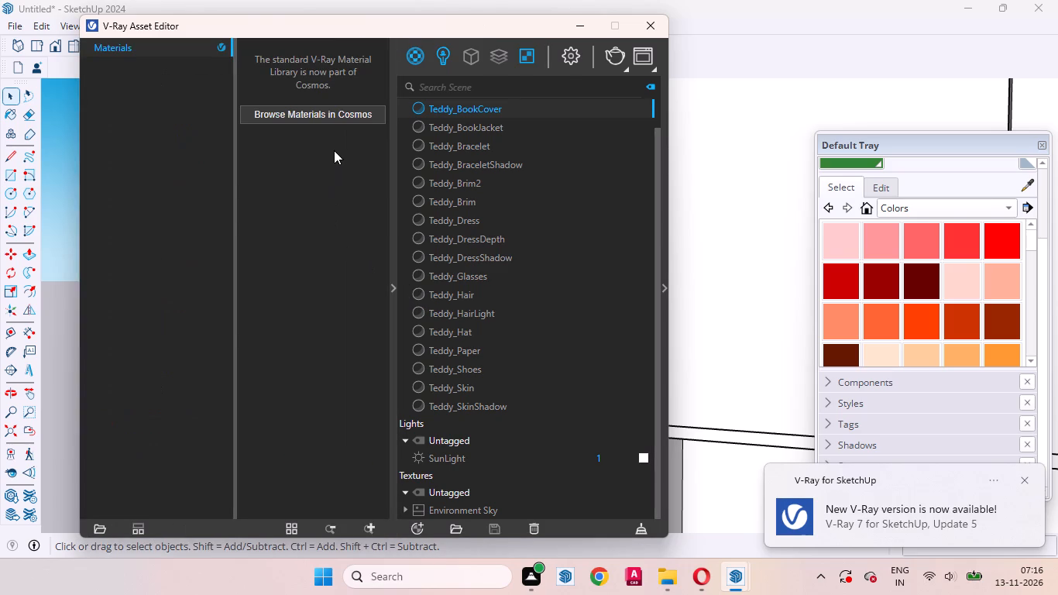
click(342, 115)
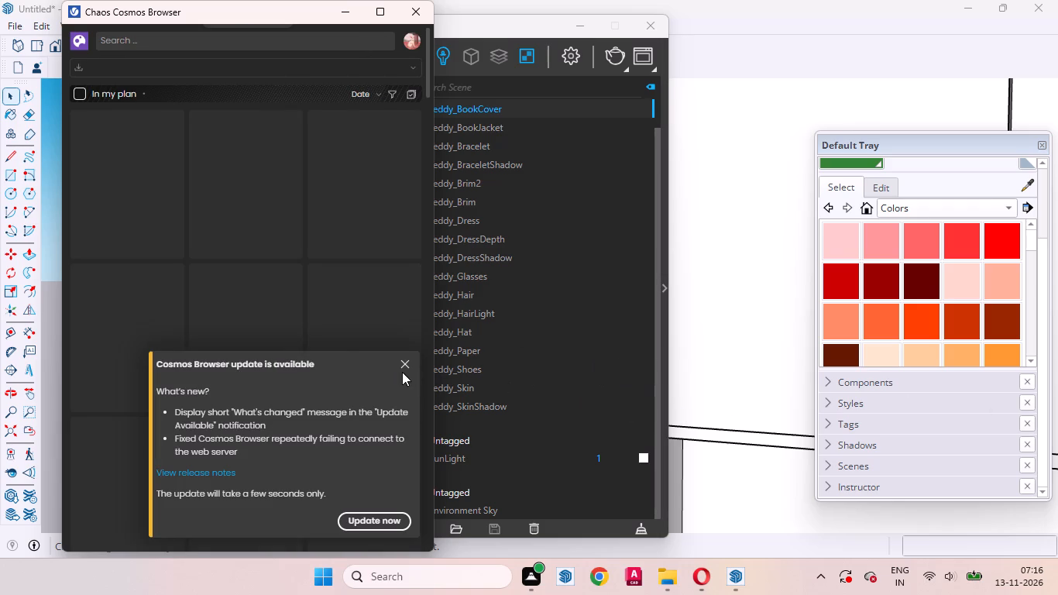
click(407, 365)
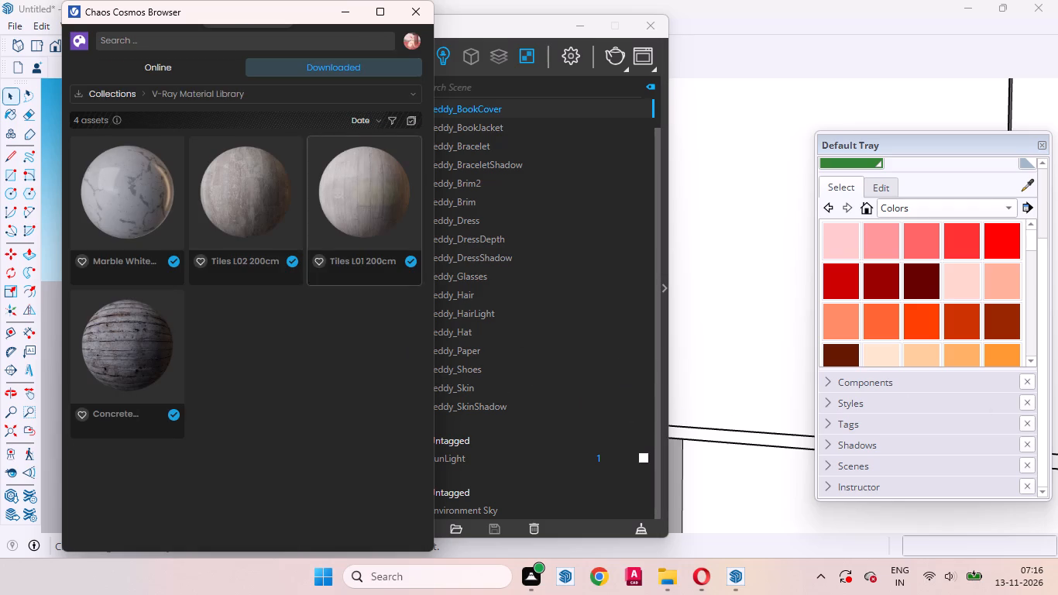
click(410, 98)
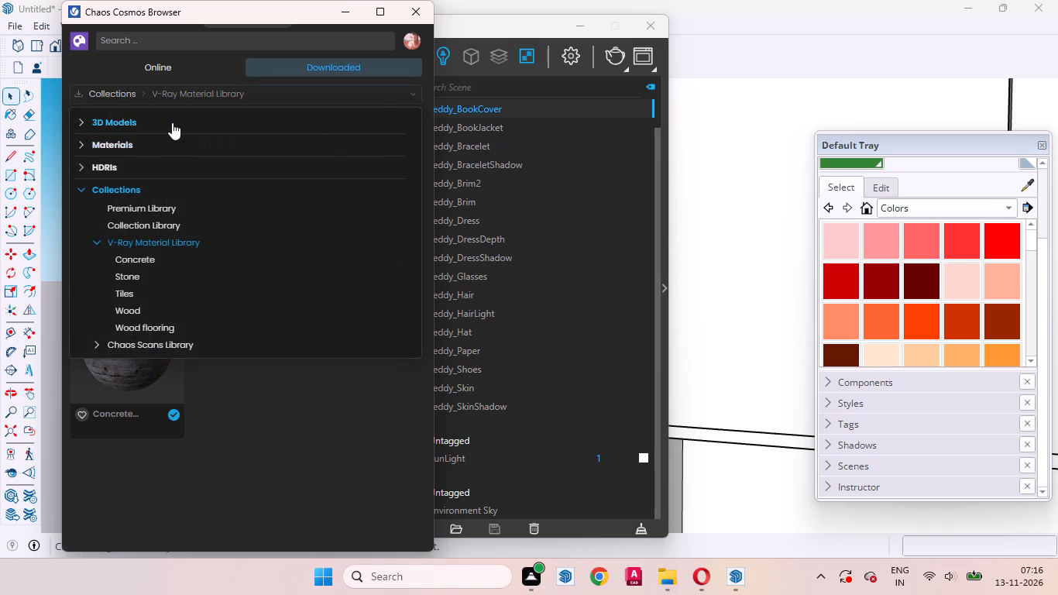
click(172, 122)
click(158, 155)
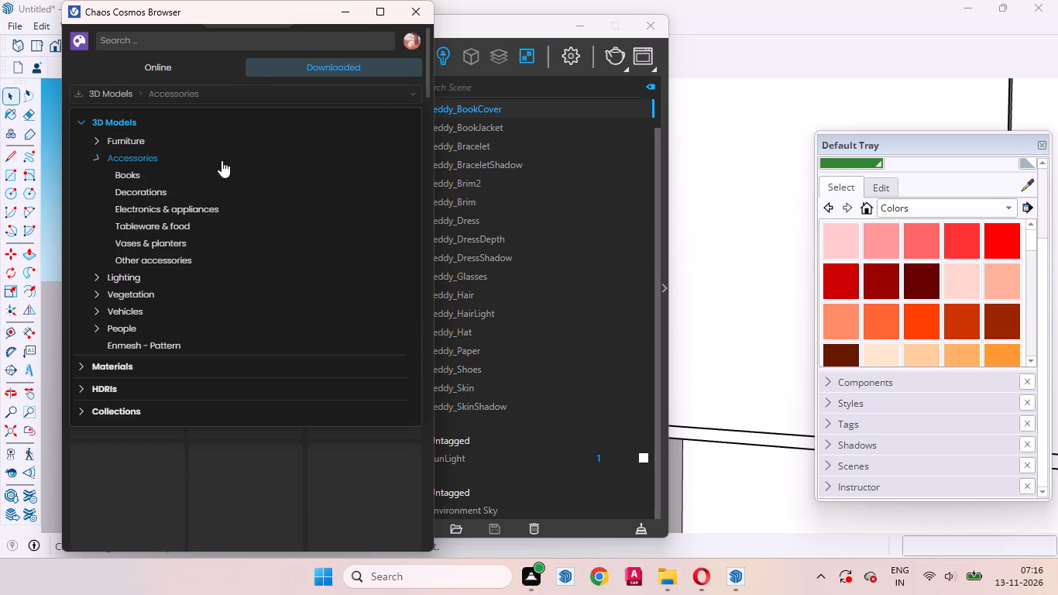
click(148, 193)
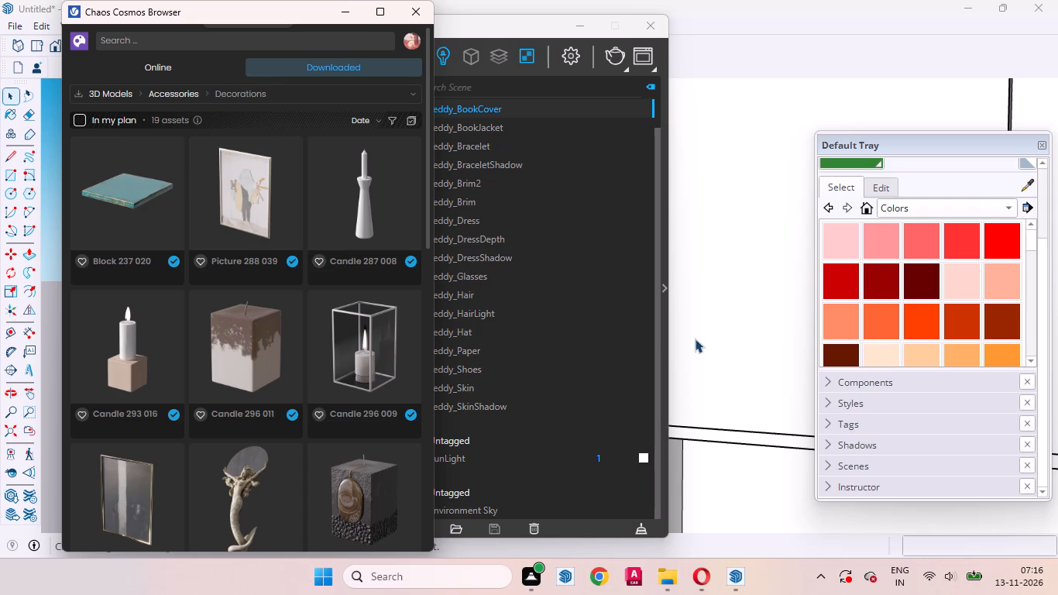
Import the Decoration 111 063 figurine and place it in the left compartment of the open niche under the upper cabinets.
scroll(311, 343, down, 1)
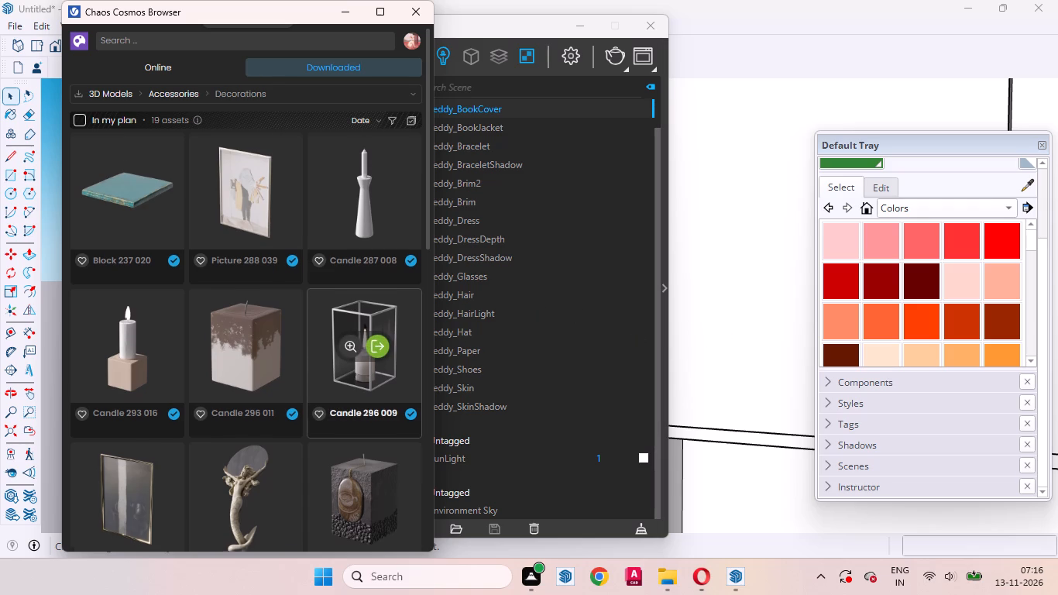
scroll(311, 343, down, 1)
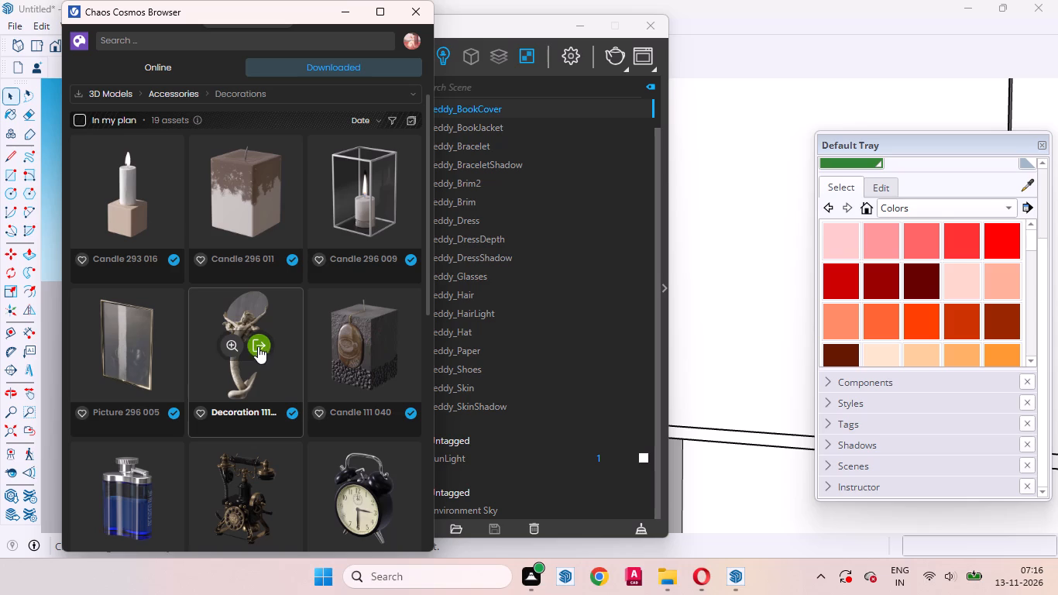
click(256, 339)
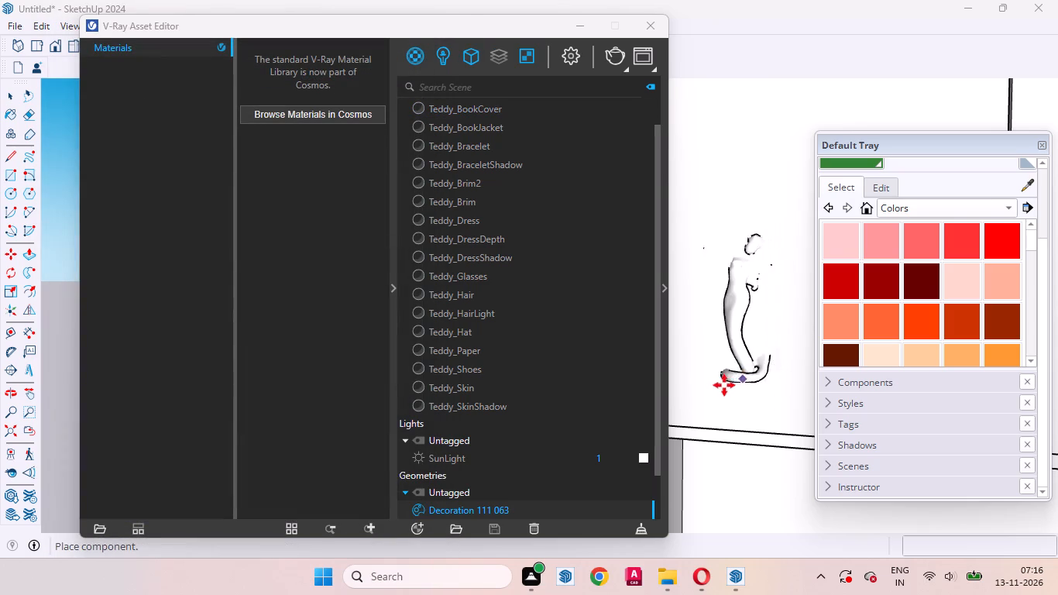
drag(524, 29, 383, 352)
scroll(685, 387, down, 7)
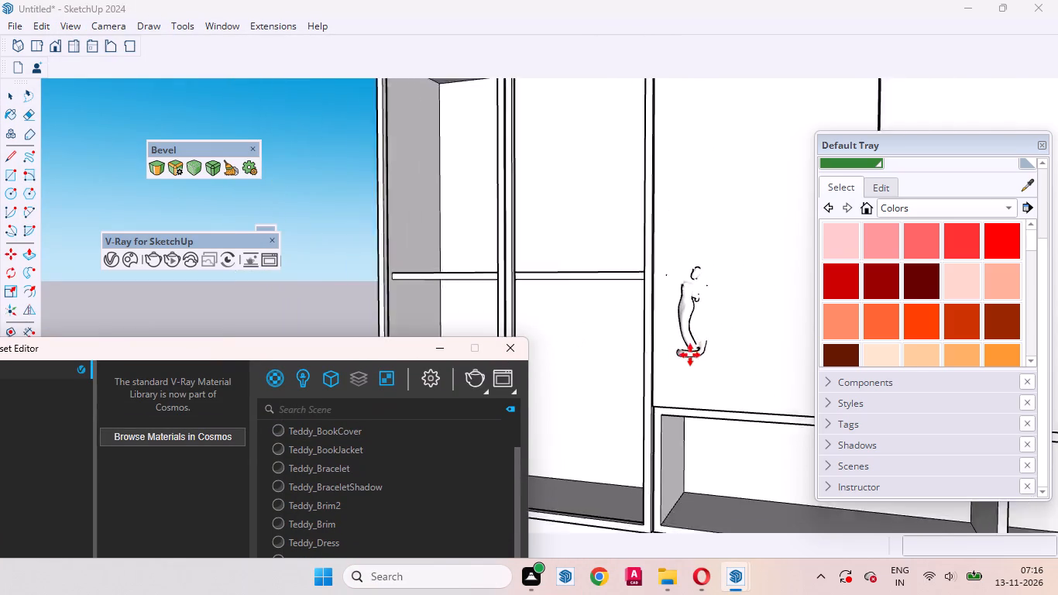
scroll(690, 355, down, 5)
scroll(727, 435, up, 14)
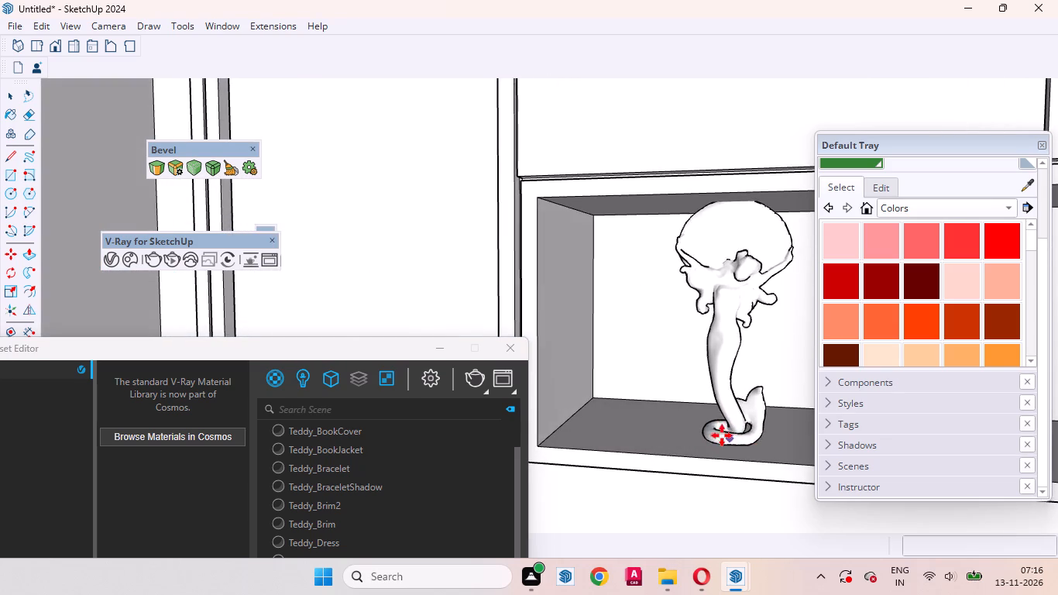
scroll(721, 435, down, 18)
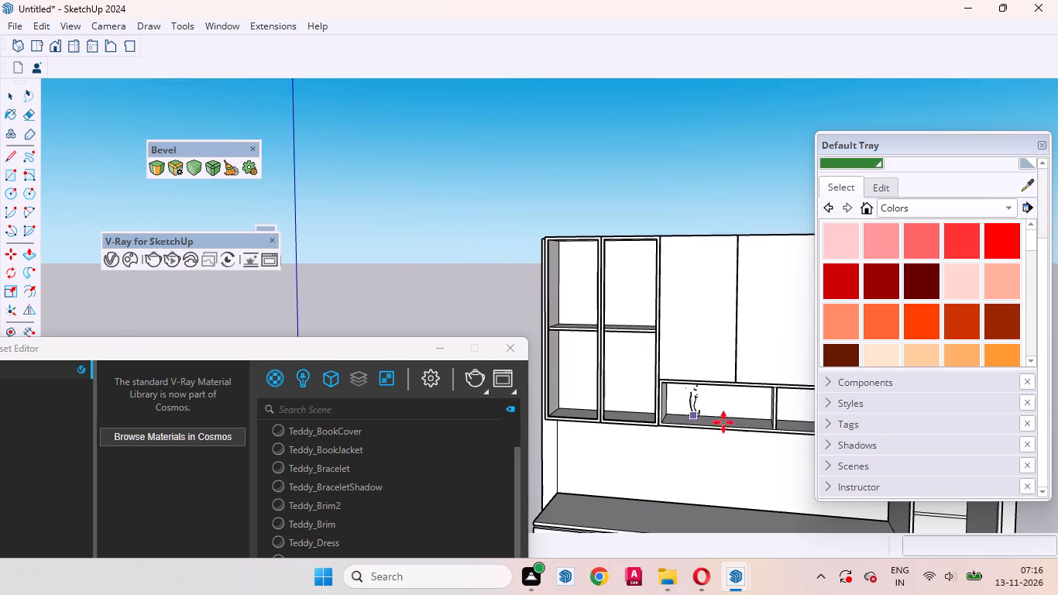
scroll(755, 427, up, 10)
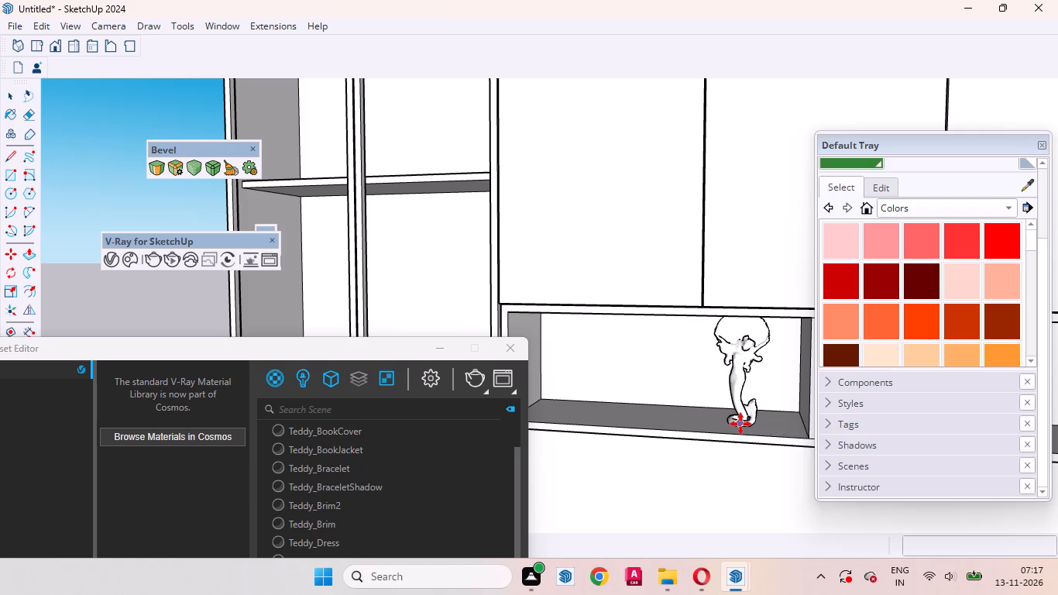
click(738, 423)
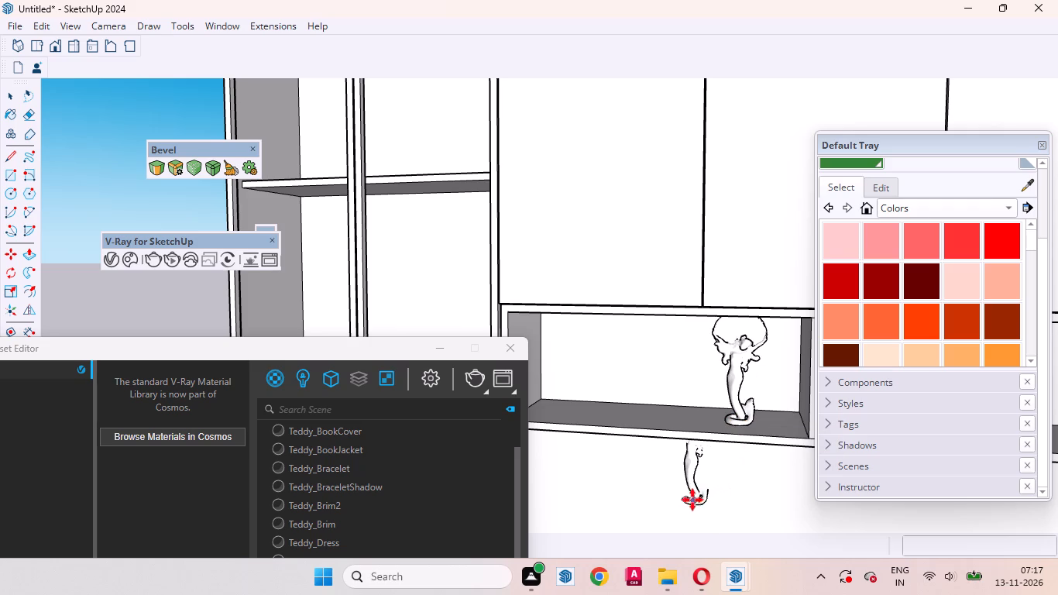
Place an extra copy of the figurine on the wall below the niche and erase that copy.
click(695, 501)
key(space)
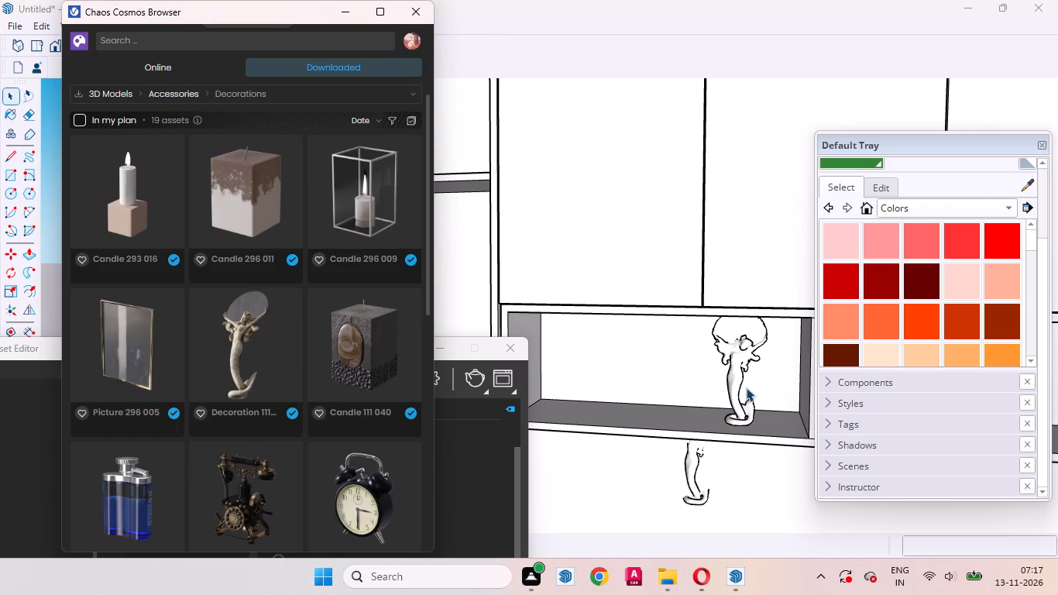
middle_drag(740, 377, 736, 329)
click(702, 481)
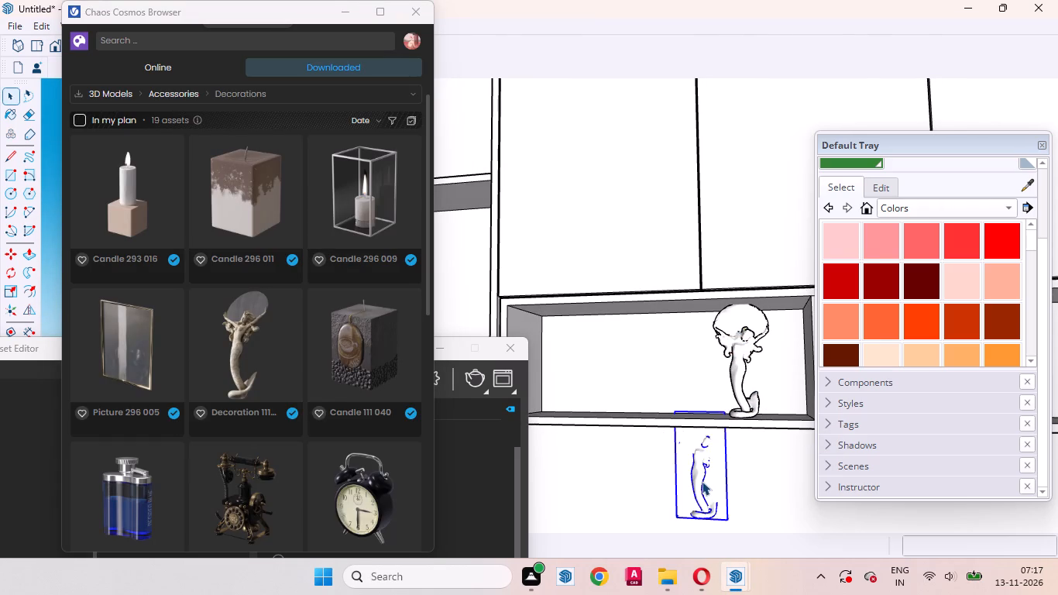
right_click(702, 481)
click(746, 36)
Scale the figurine in the niche vertically to about 0.91 of its height, keeping its base fixed.
click(740, 324)
scroll(742, 318, up, 6)
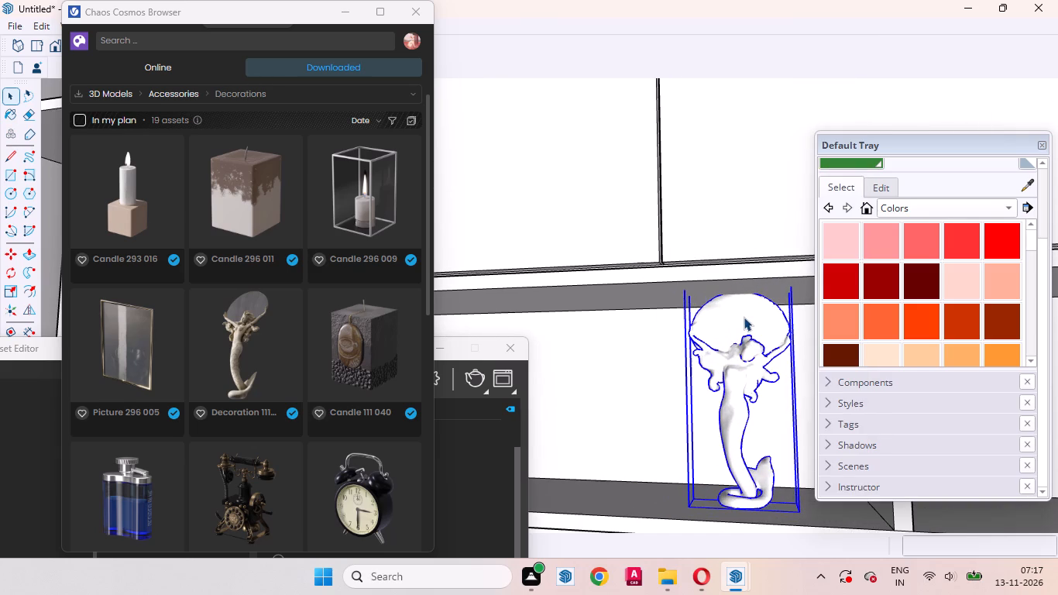
key(s)
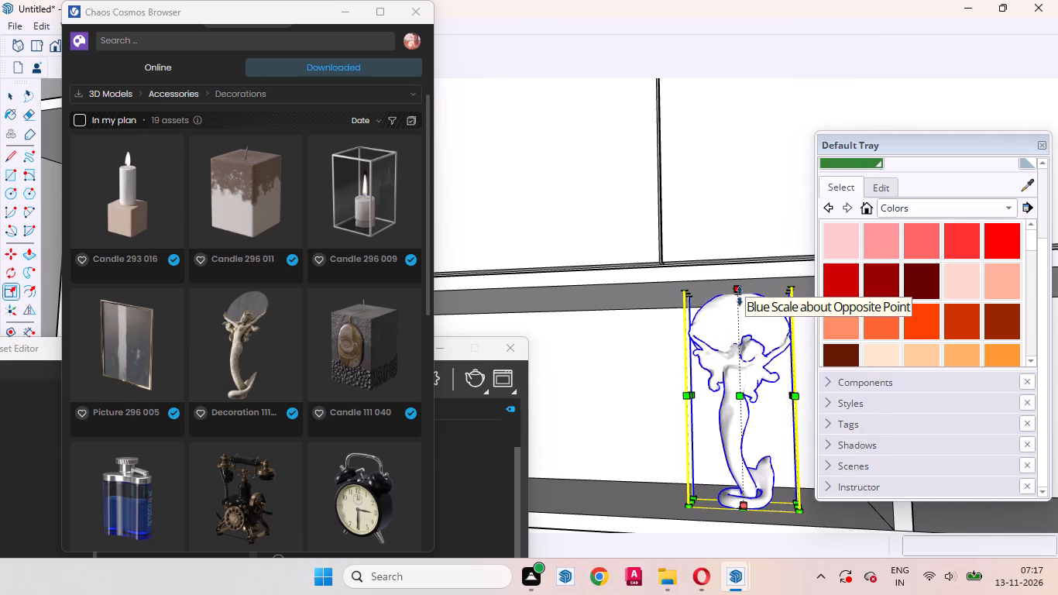
click(740, 296)
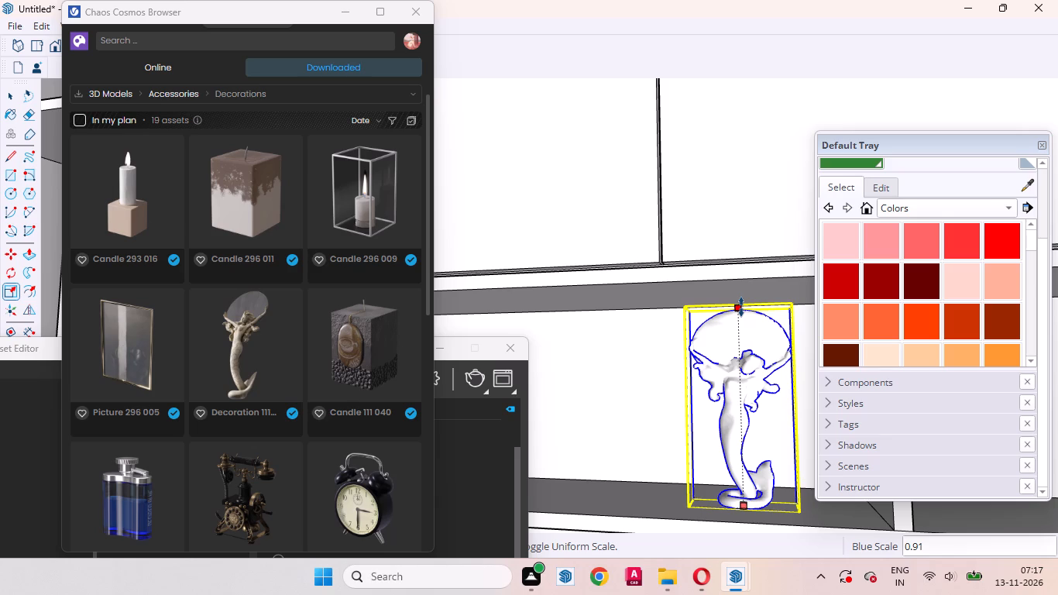
key(space)
scroll(735, 256, down, 8)
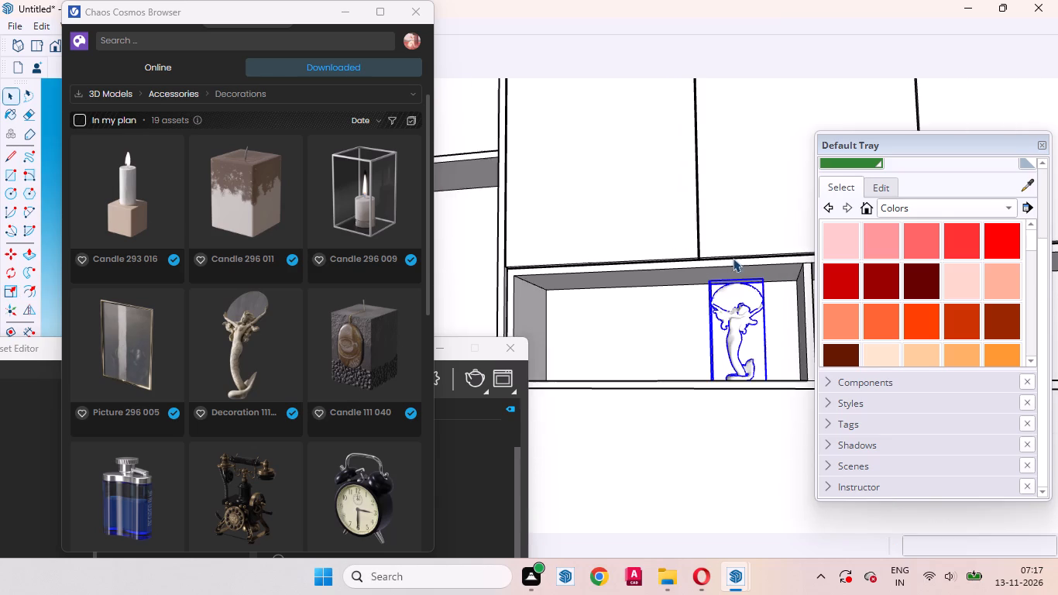
Examine how the scaled figurine fits in the niche from several viewing angles.
middle_drag(743, 331, 802, 445)
scroll(751, 413, down, 7)
scroll(672, 371, up, 1)
scroll(668, 370, down, 3)
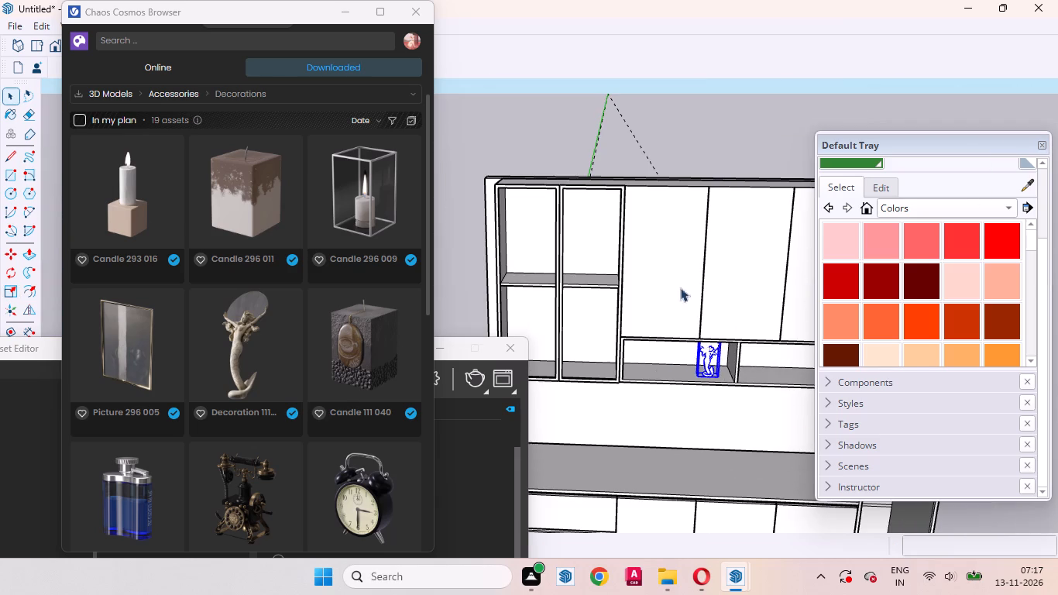
click(707, 119)
scroll(726, 363, up, 8)
middle_drag(654, 352, 643, 344)
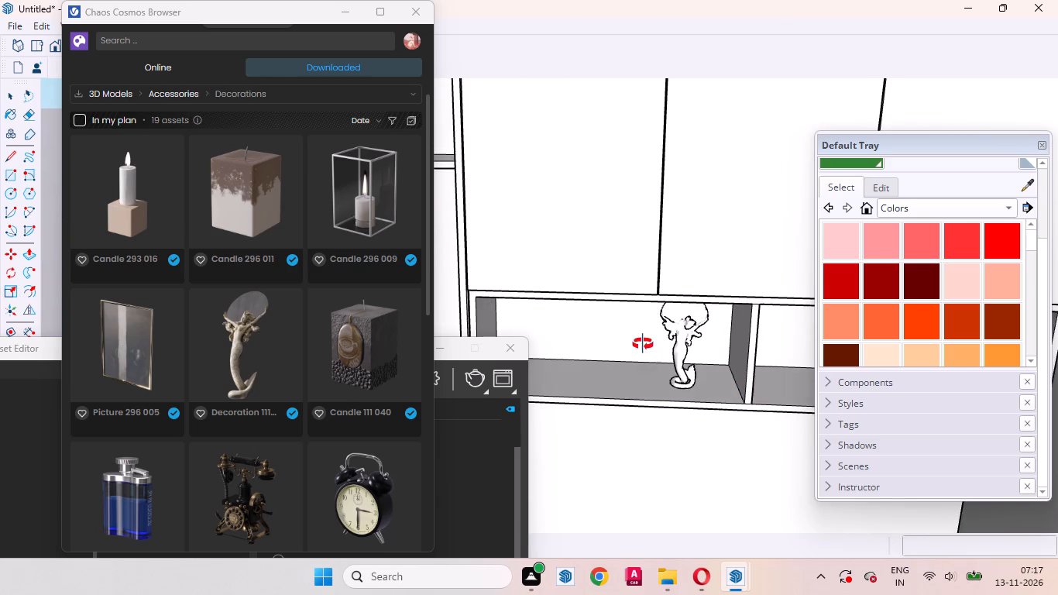
middle_drag(643, 344, 675, 302)
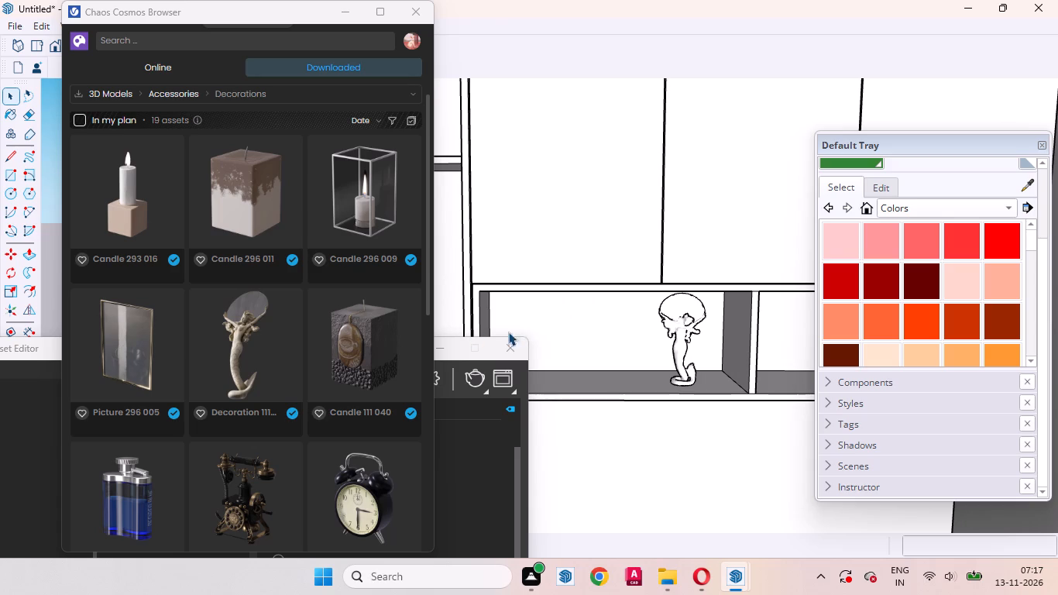
Import the Interior Props 221 030 vase from the downloaded decorations and place it near the outer end of the niche's right compartment.
scroll(373, 367, down, 3)
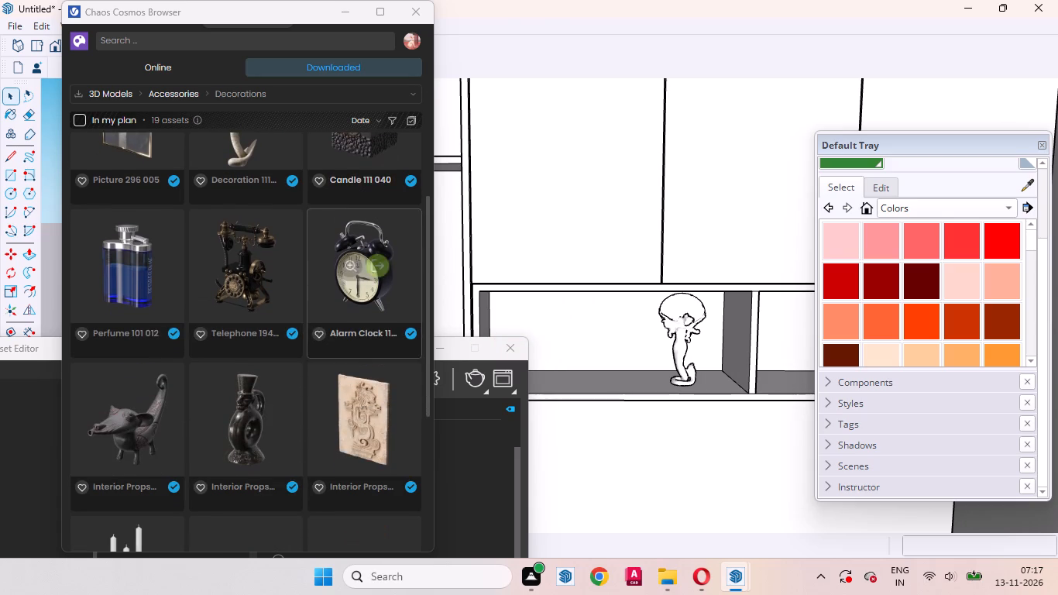
scroll(352, 379, down, 1)
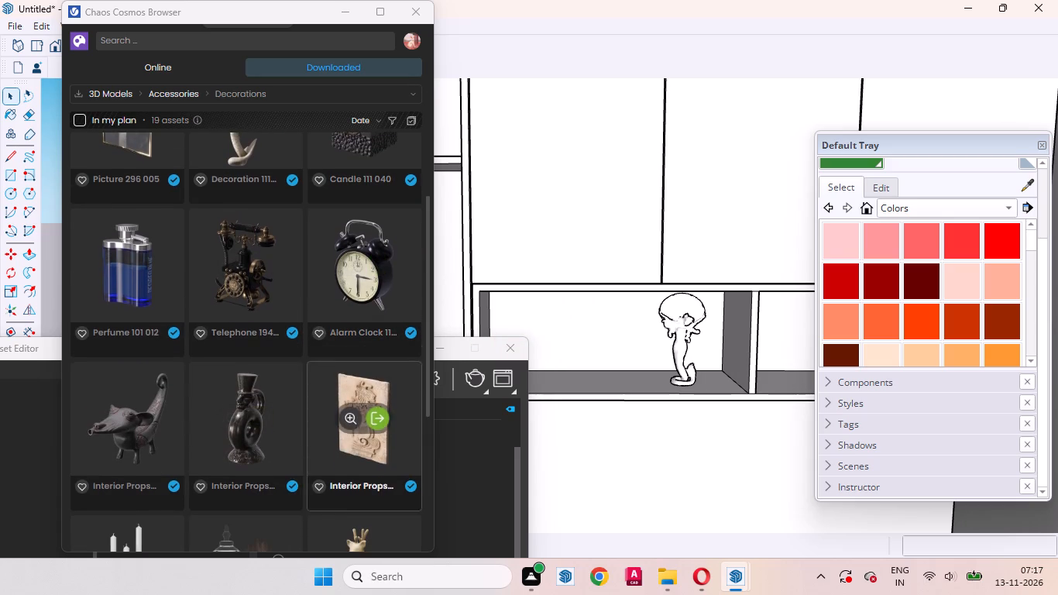
scroll(371, 378, down, 1)
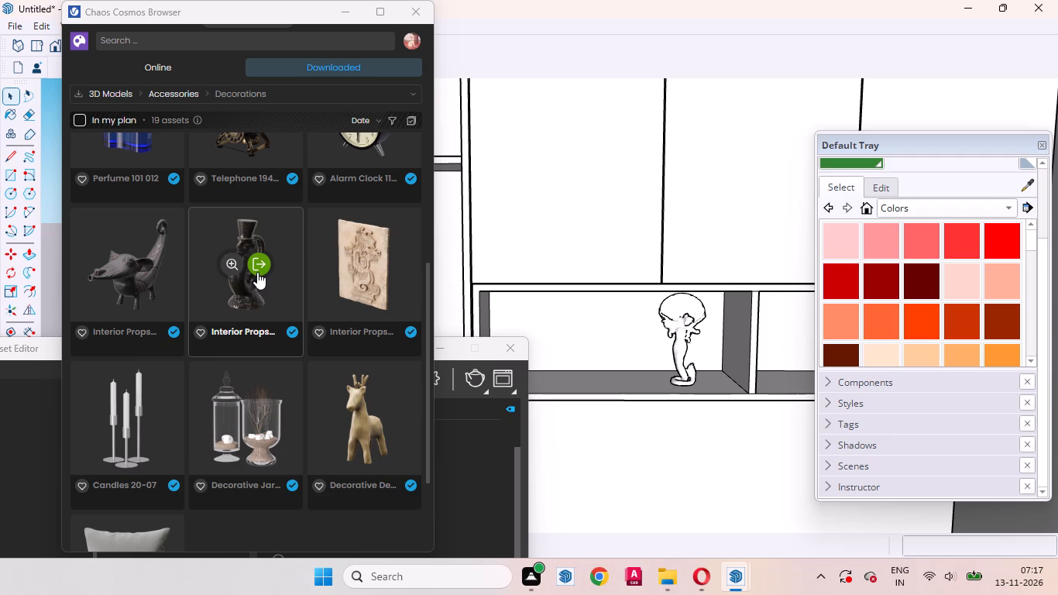
click(257, 272)
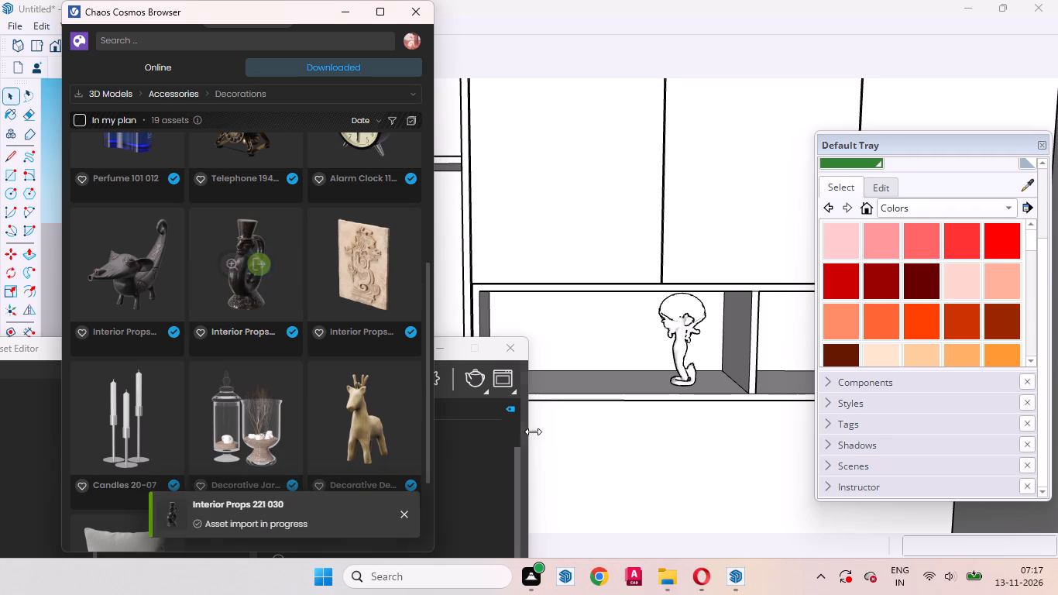
scroll(570, 414, down, 6)
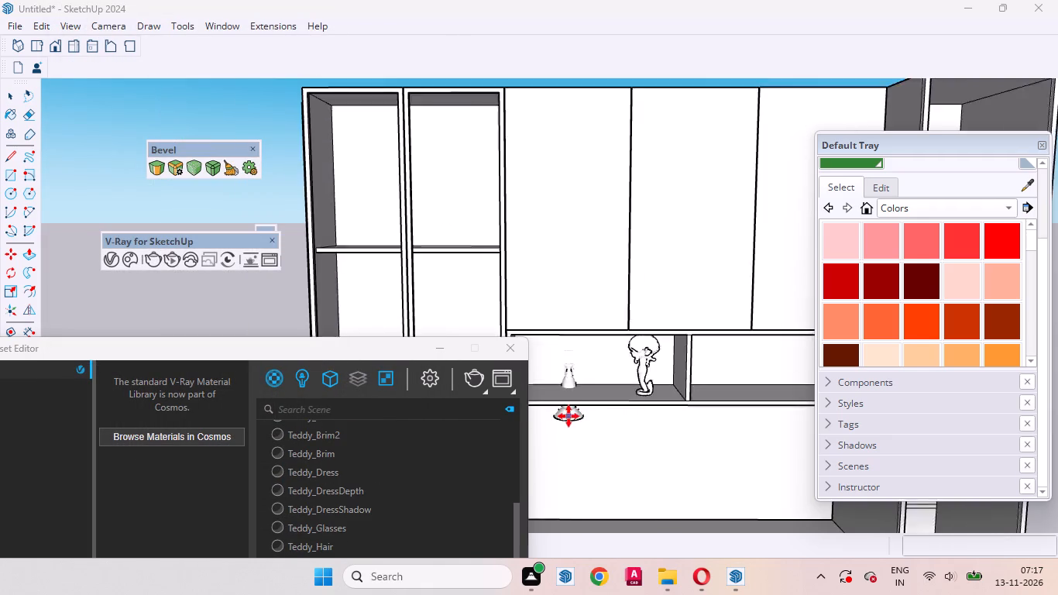
scroll(569, 416, down, 6)
scroll(689, 402, up, 12)
scroll(720, 410, down, 5)
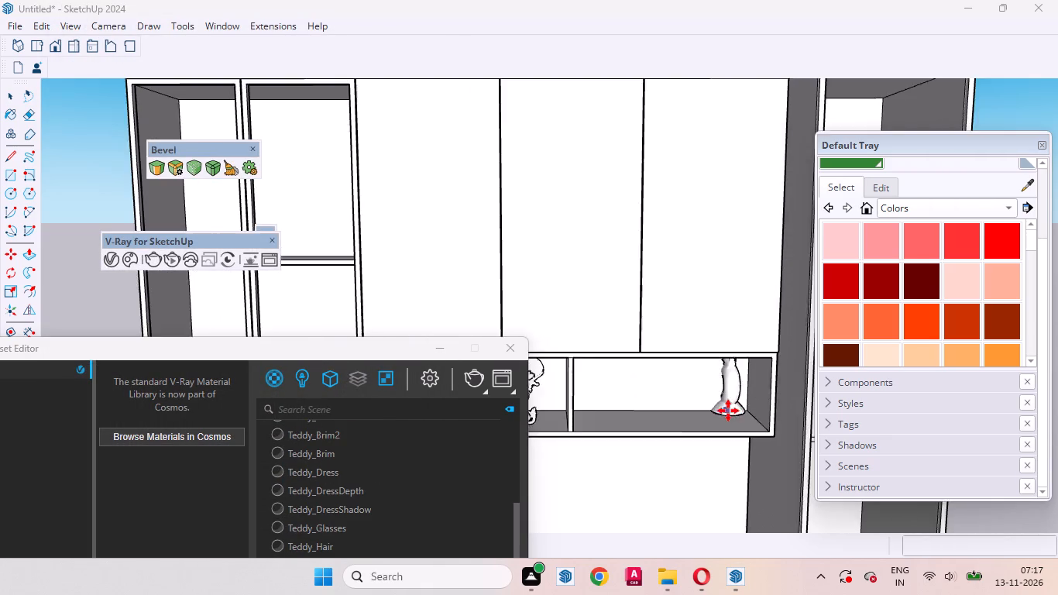
scroll(728, 411, down, 7)
scroll(611, 411, up, 4)
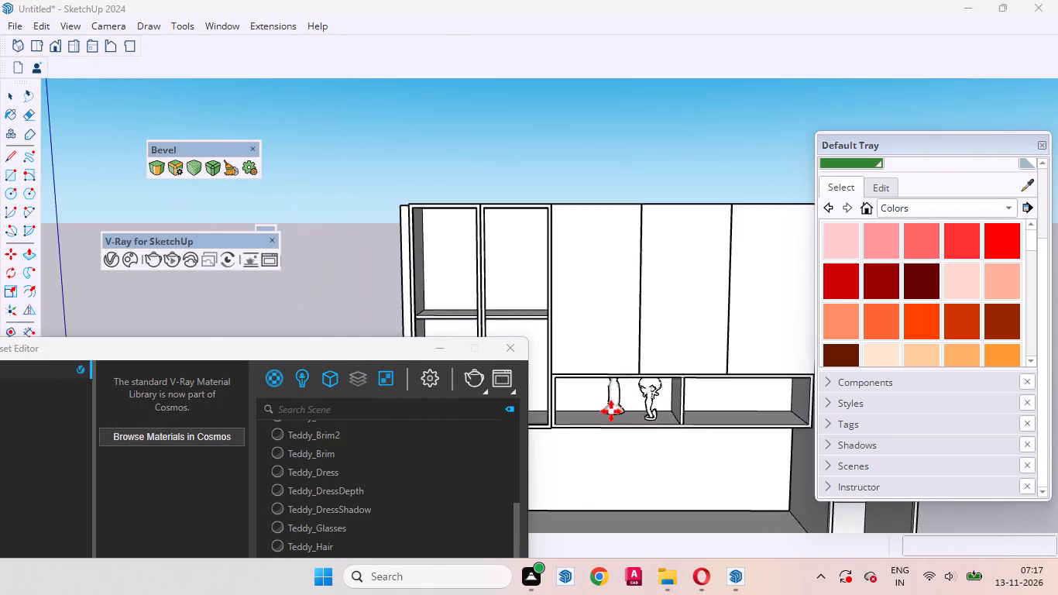
scroll(611, 411, up, 2)
scroll(702, 426, down, 6)
scroll(717, 421, up, 3)
scroll(659, 425, down, 5)
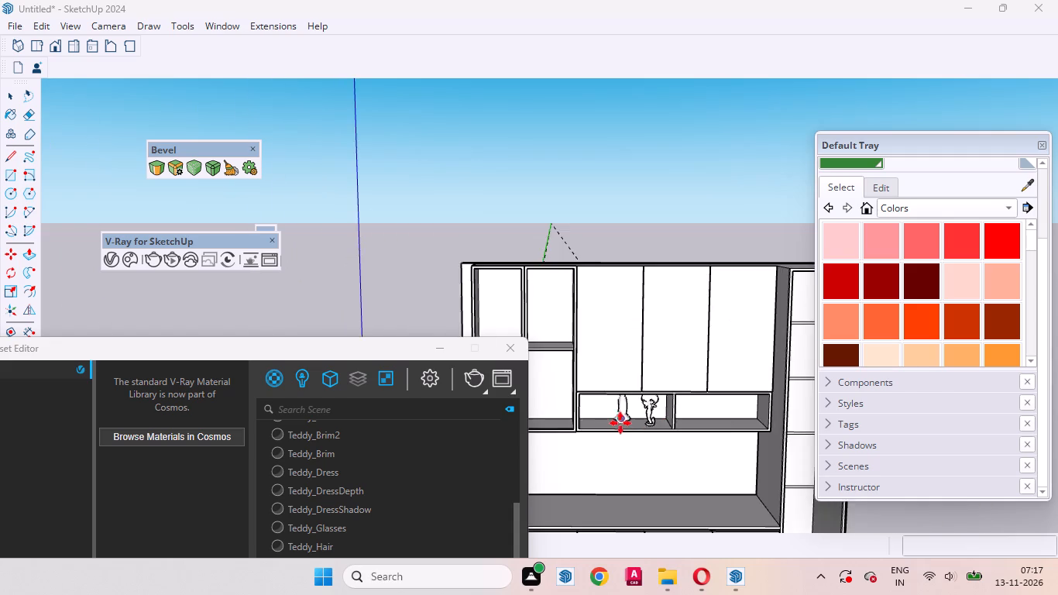
scroll(620, 423, down, 2)
scroll(720, 424, up, 10)
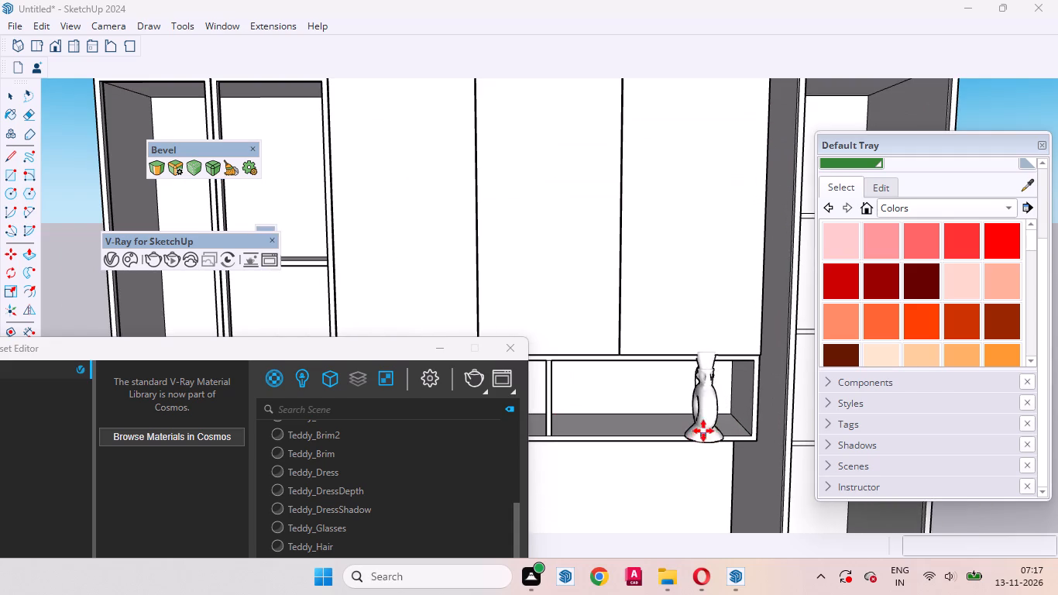
scroll(703, 430, up, 10)
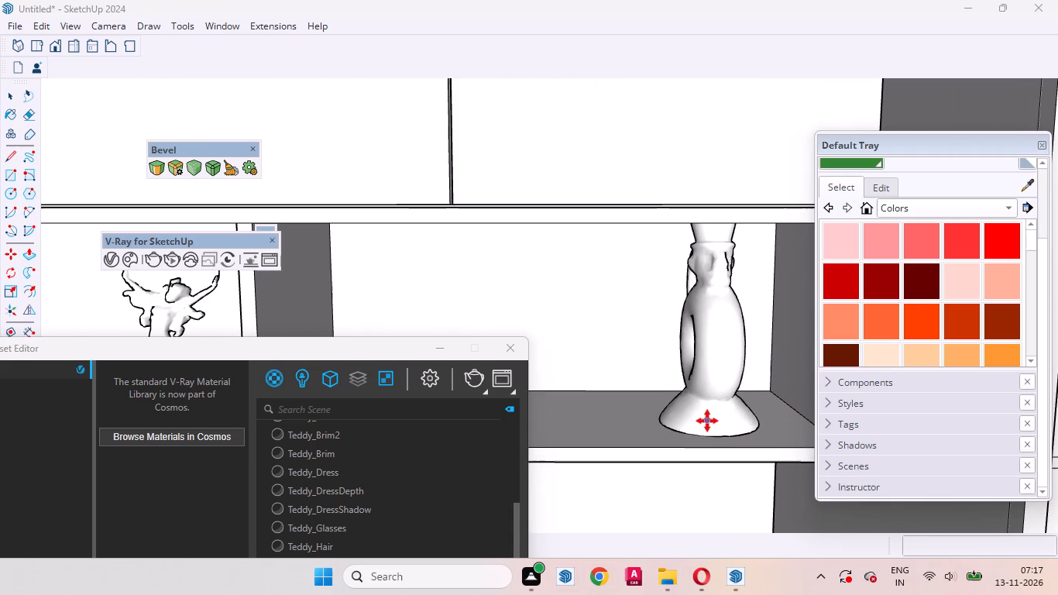
click(716, 417)
key(space)
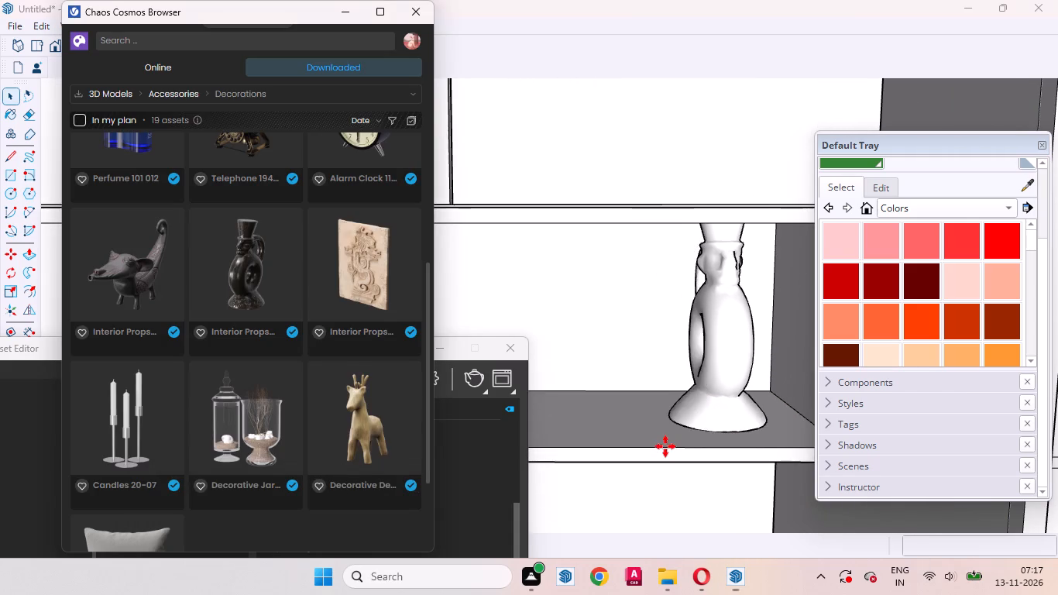
Rotate the vase in the right compartment slightly about a vertical axis through its rear base corner, and deselect it.
scroll(689, 378, down, 20)
middle_drag(699, 424, 692, 456)
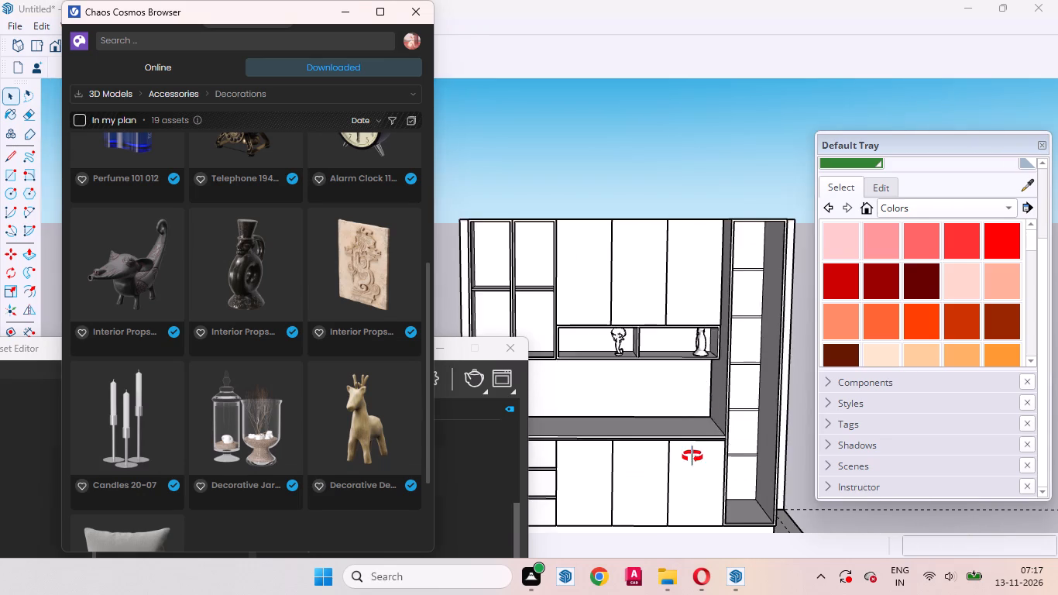
middle_drag(692, 456, 691, 492)
scroll(705, 375, up, 8)
scroll(709, 322, down, 5)
scroll(666, 438, up, 4)
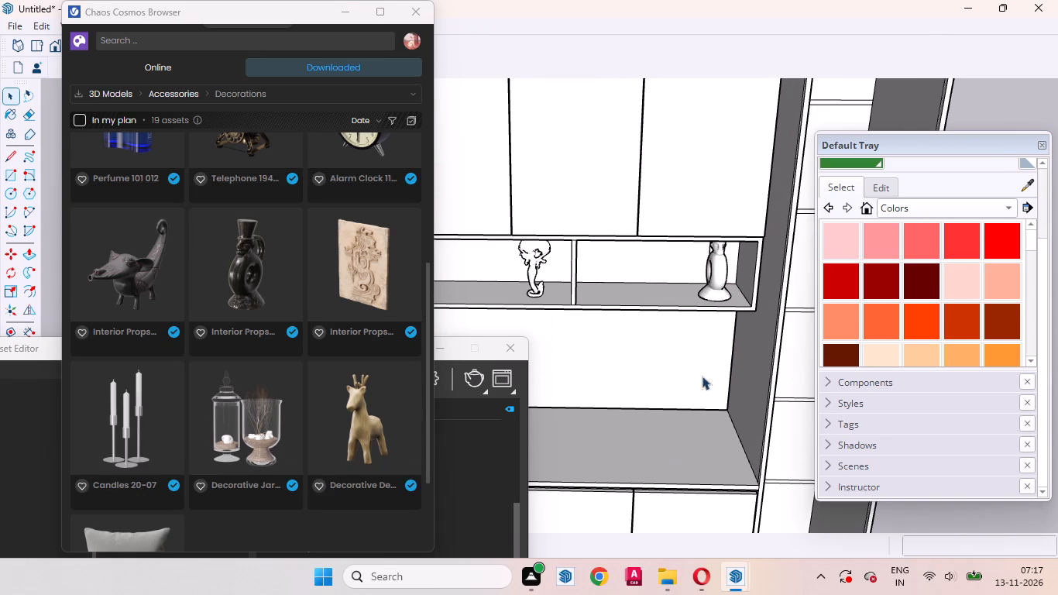
click(718, 276)
scroll(713, 284, up, 6)
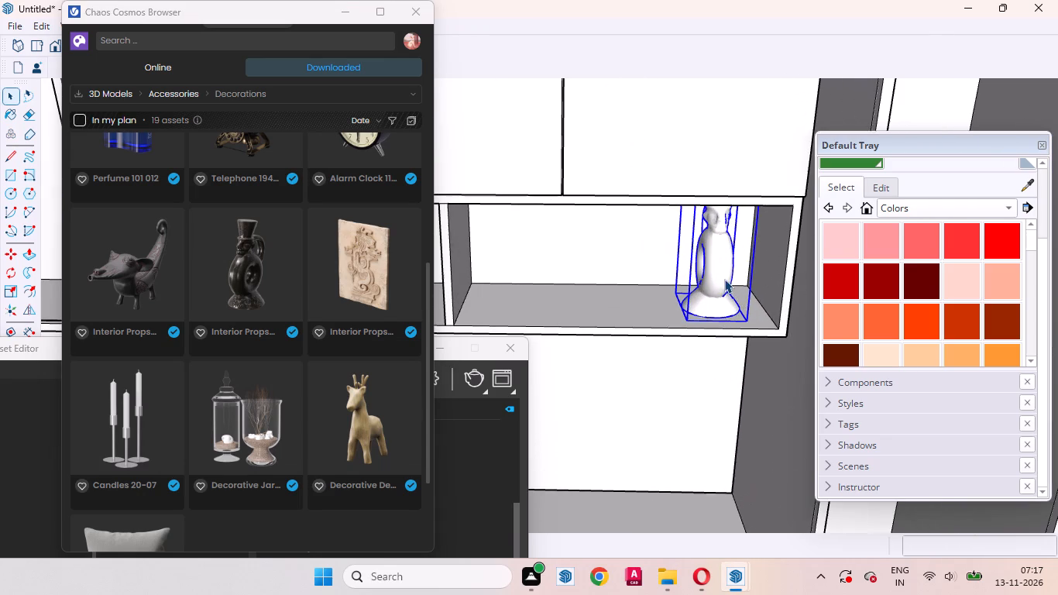
key(q)
scroll(730, 332, up, 10)
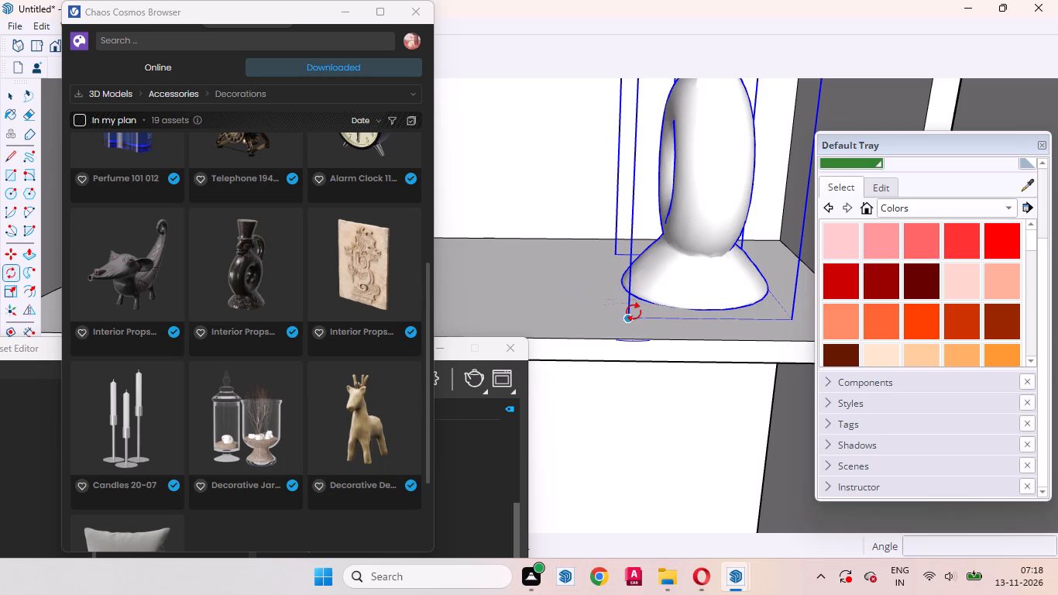
middle_drag(610, 288, 769, 400)
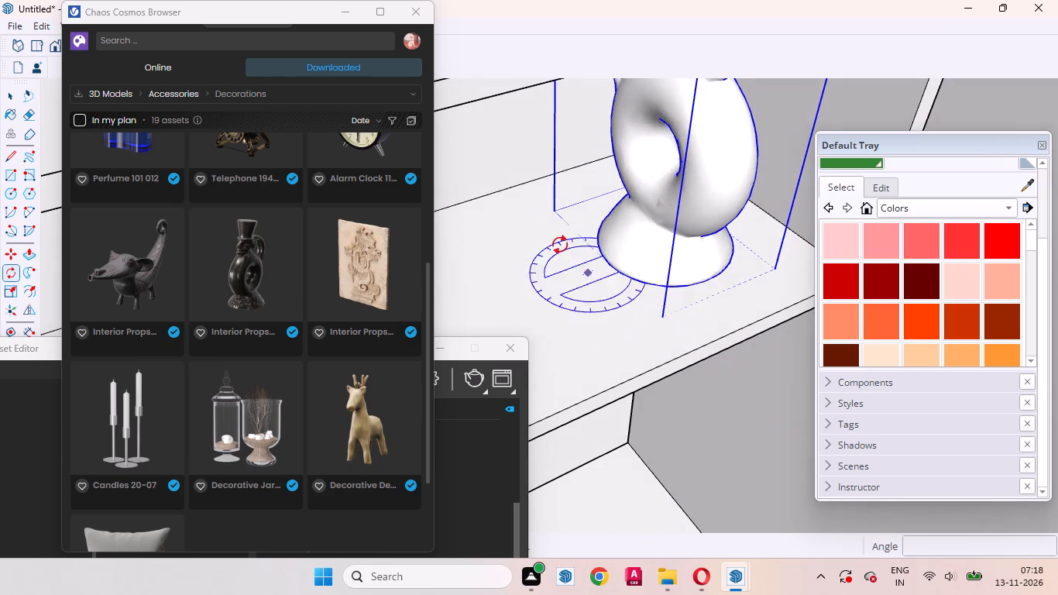
click(551, 212)
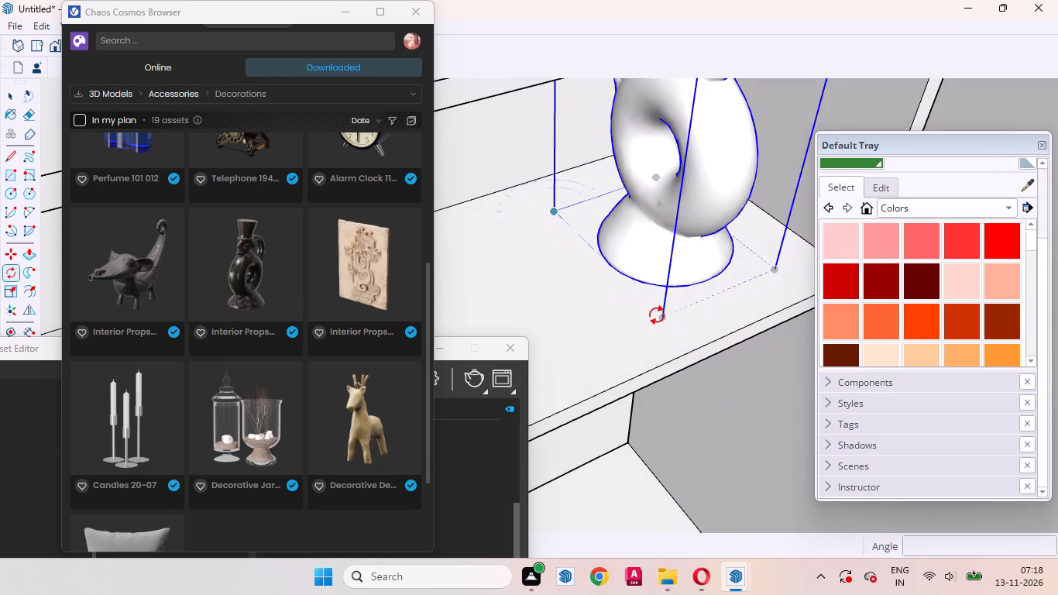
click(660, 318)
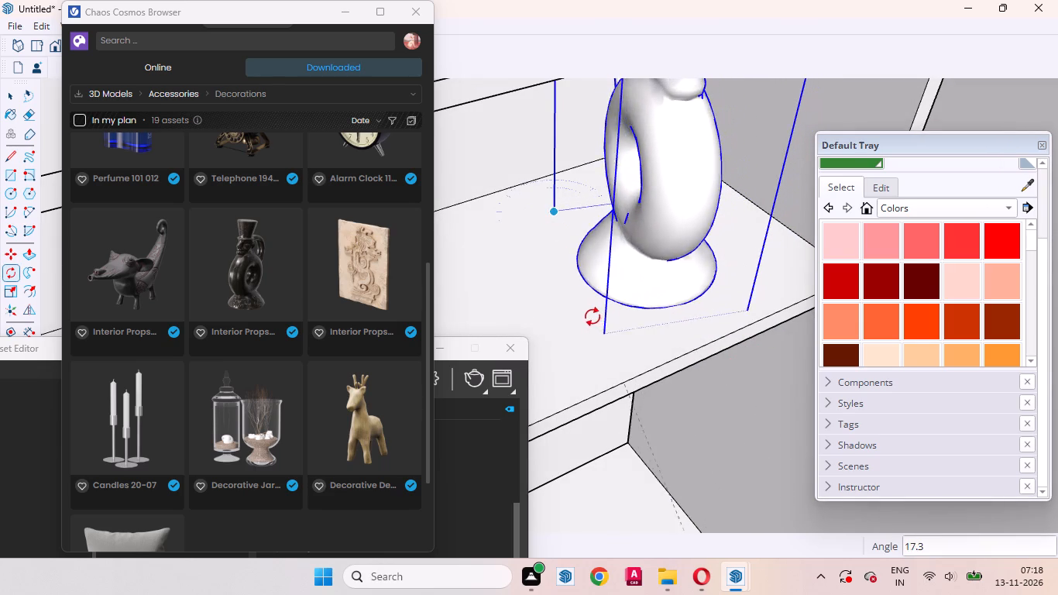
click(584, 318)
key(n)
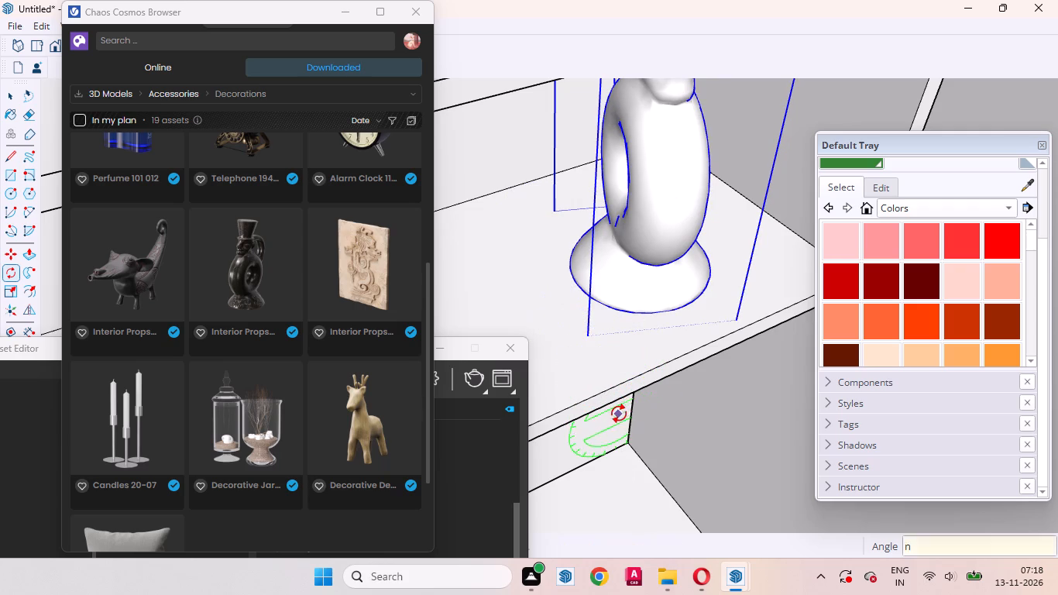
key(space)
scroll(620, 319, down, 6)
scroll(612, 320, up, 1)
scroll(612, 321, down, 15)
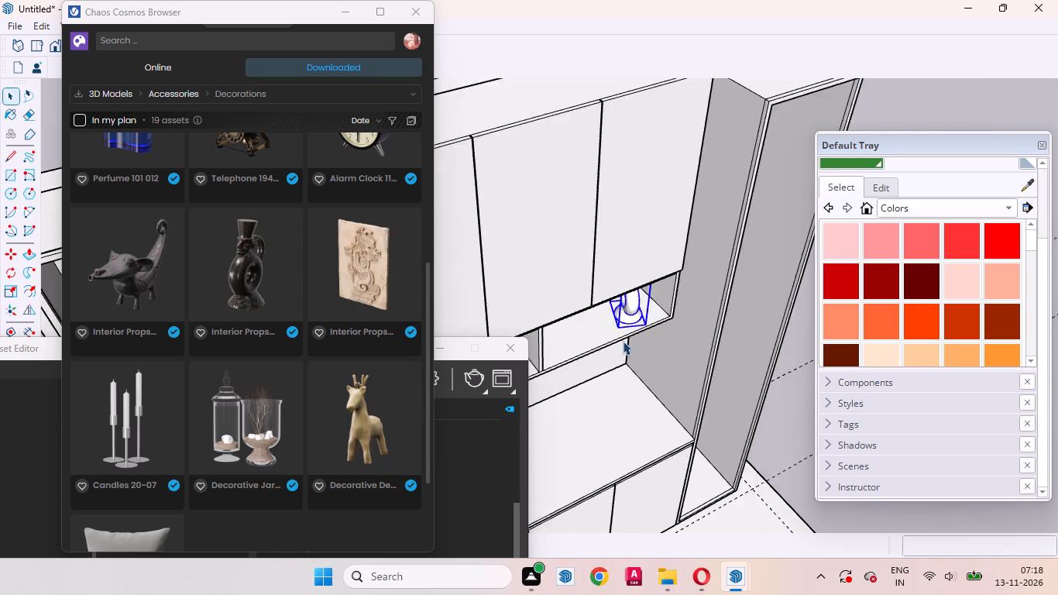
scroll(623, 341, down, 2)
middle_drag(668, 361, 527, 263)
scroll(610, 306, down, 6)
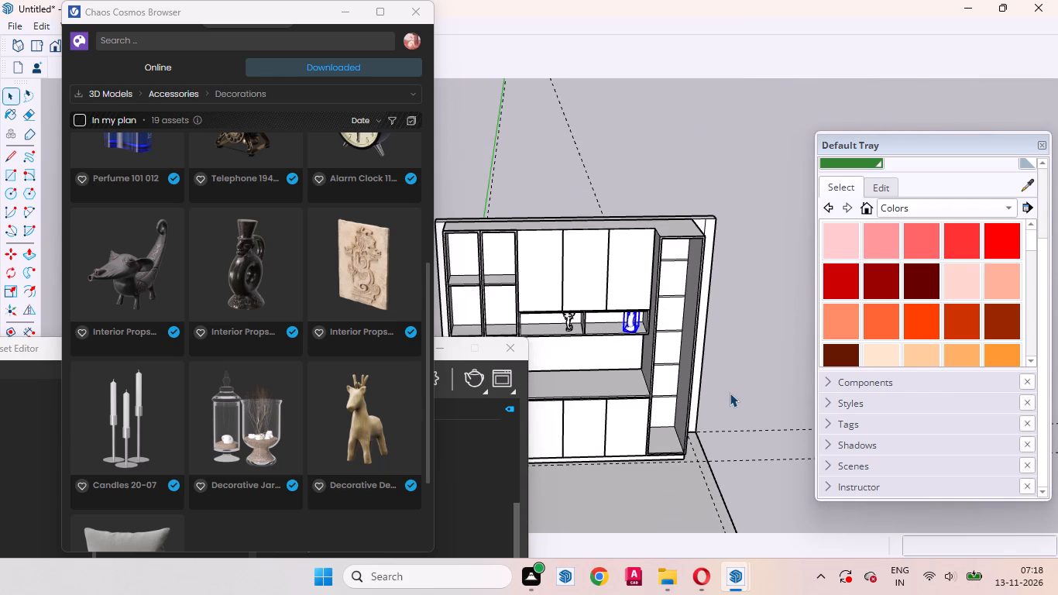
click(730, 393)
Import the decorative jars model from the downloaded decorations and place it in the niche's left compartment, left of the figurine.
scroll(620, 322, up, 6)
middle_drag(630, 327, 636, 265)
scroll(631, 301, up, 5)
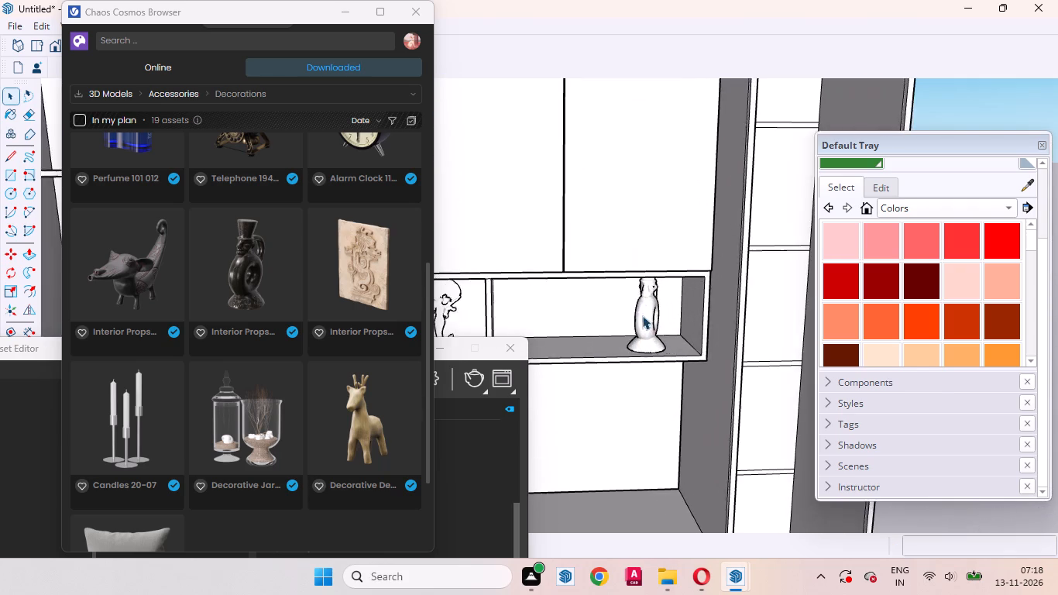
scroll(689, 322, down, 11)
scroll(579, 324, up, 6)
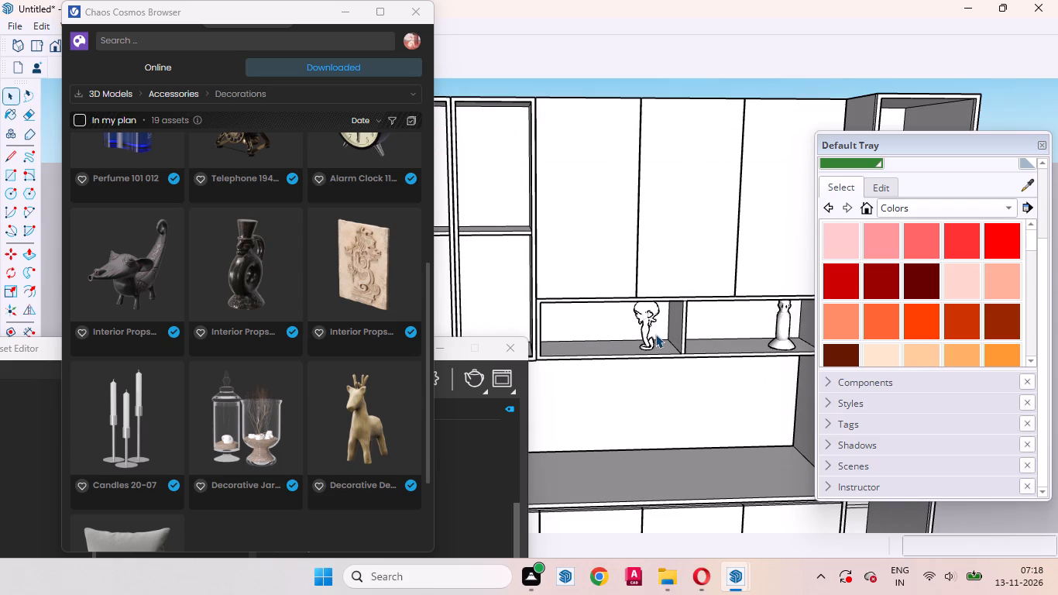
scroll(410, 364, down, 1)
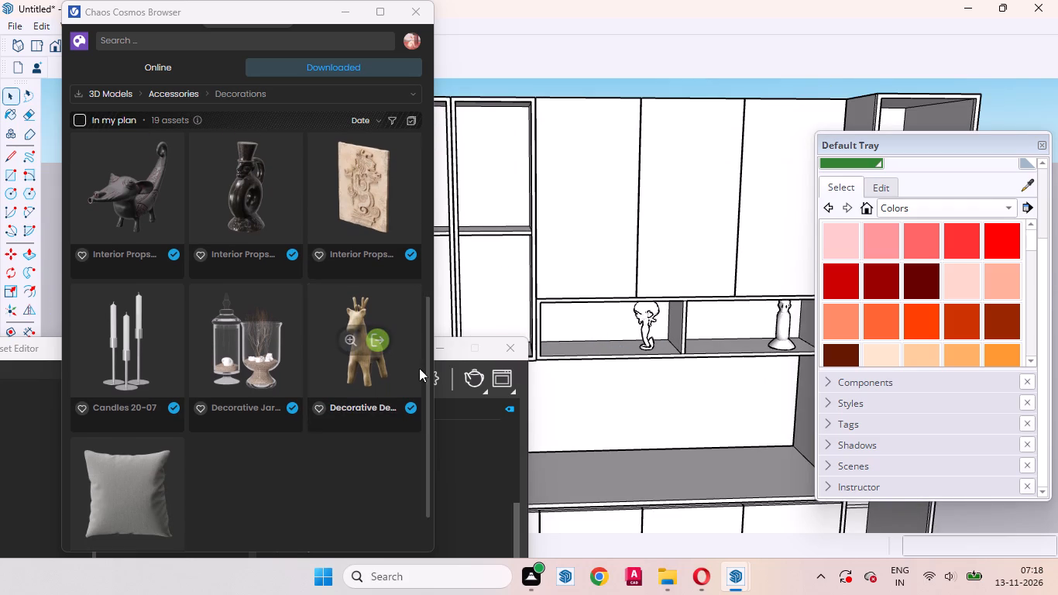
click(260, 342)
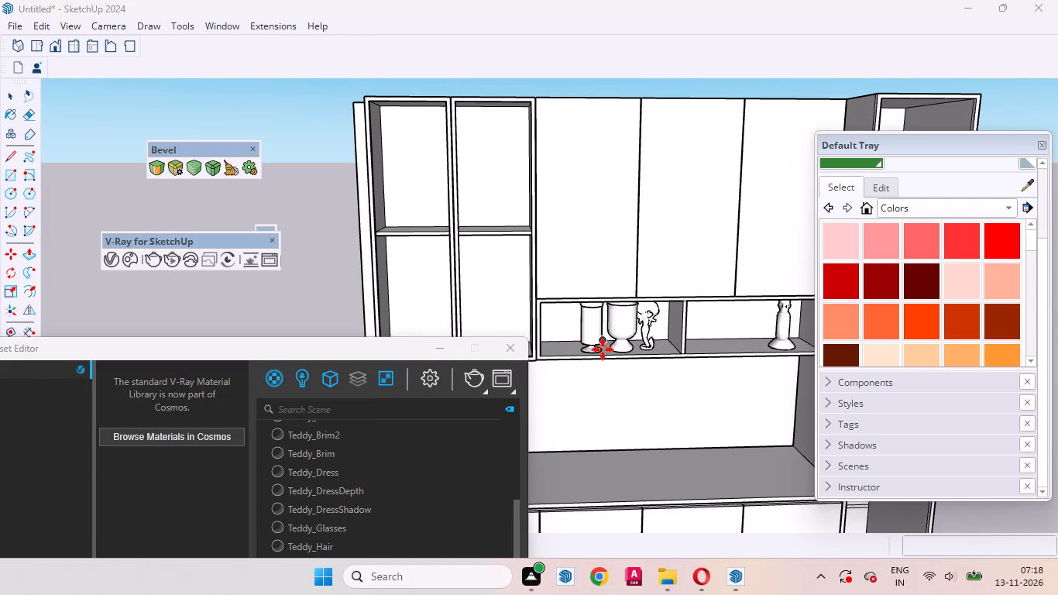
scroll(589, 355, down, 4)
scroll(591, 355, up, 7)
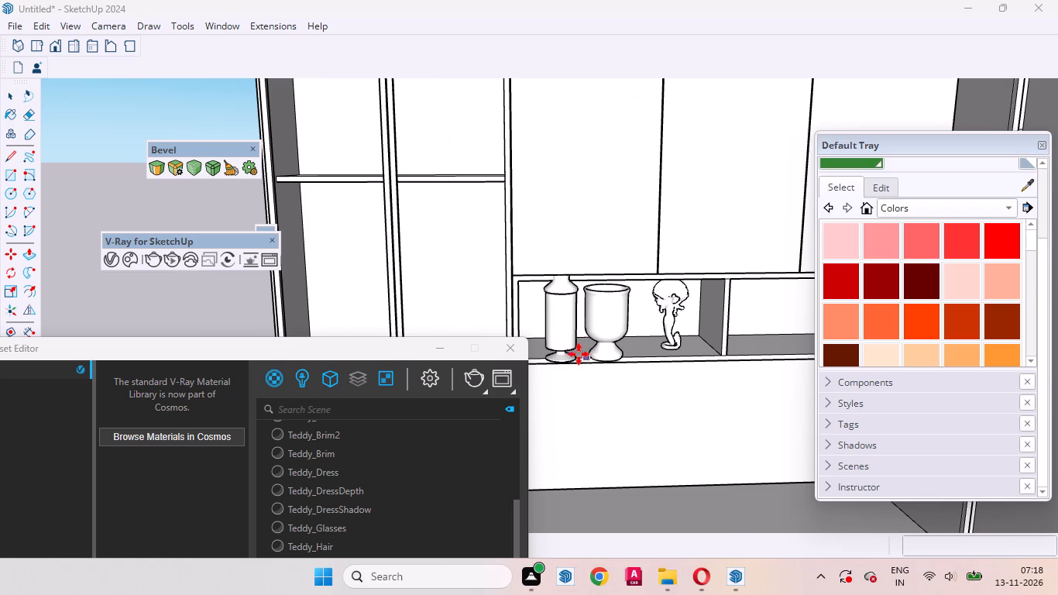
scroll(577, 354, up, 4)
click(585, 349)
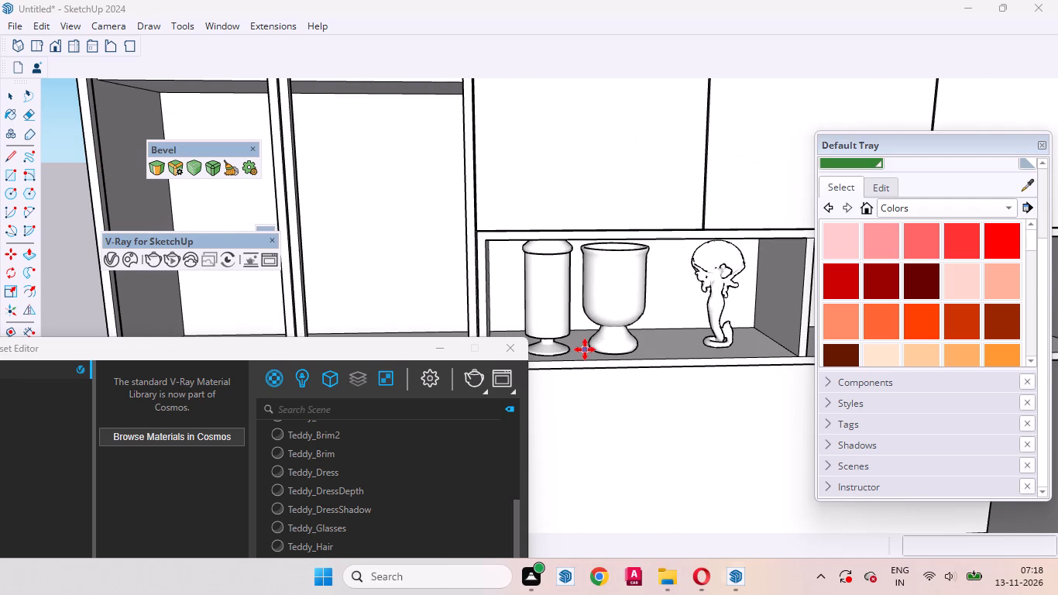
key(space)
Scale the decorative jars uniformly to 0.63 about their opposite base corner, and deselect them.
middle_drag(661, 411, 653, 339)
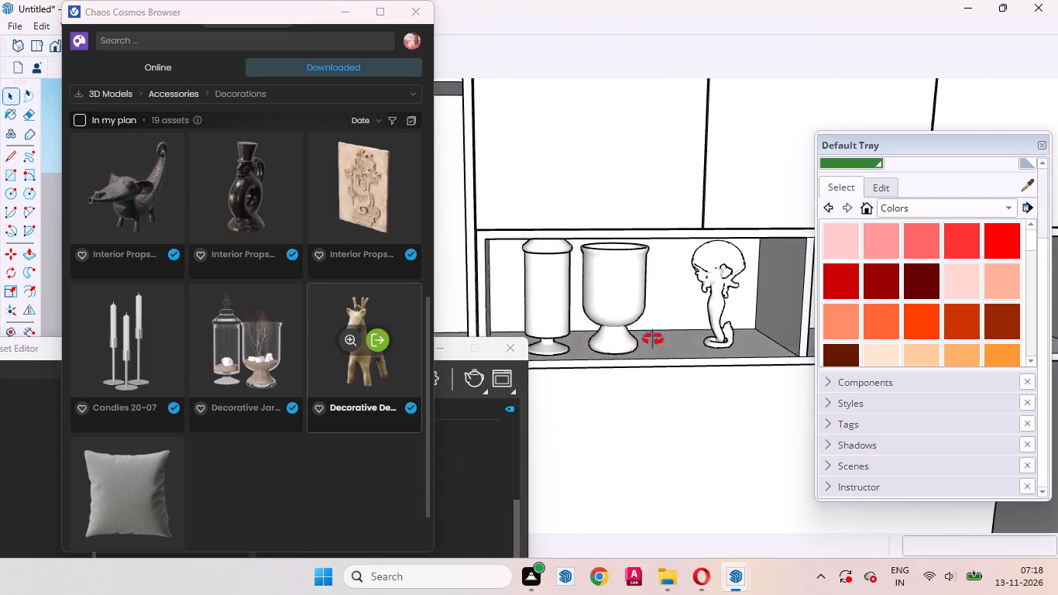
middle_drag(653, 339, 655, 275)
scroll(665, 389, down, 7)
middle_drag(667, 373, 611, 498)
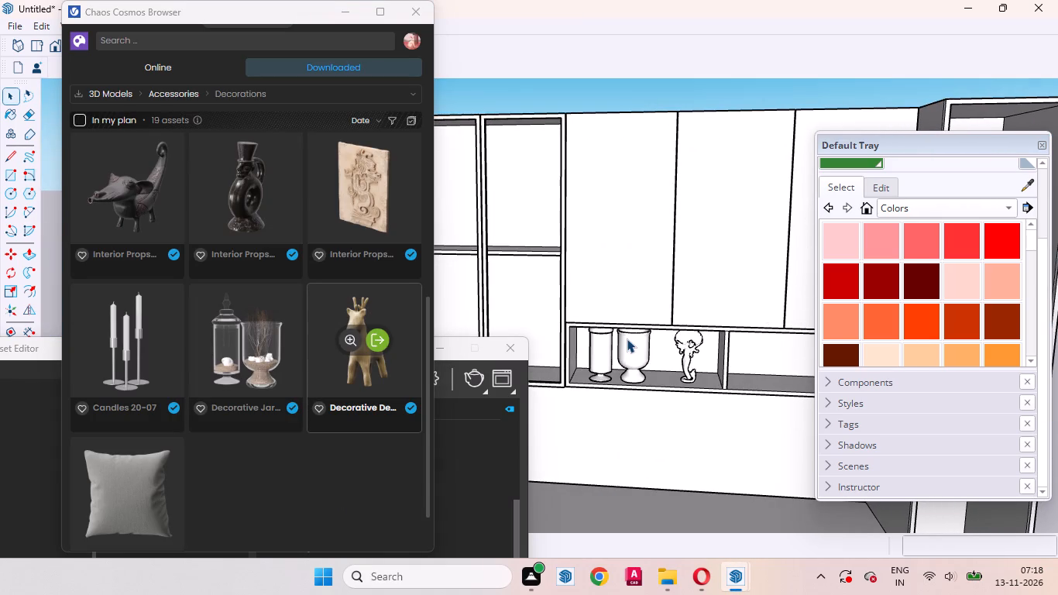
click(627, 338)
key(s)
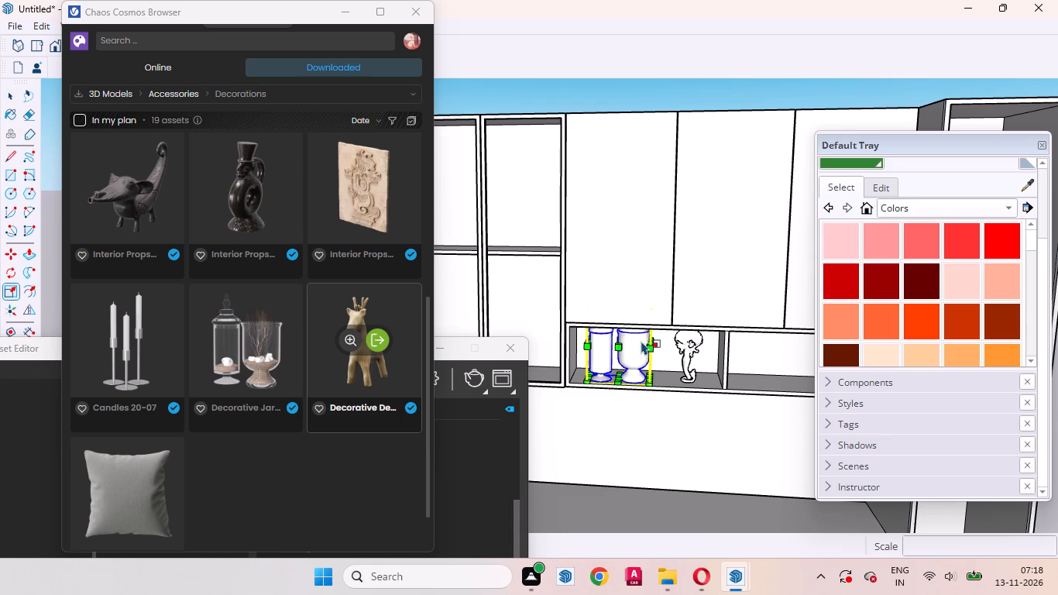
middle_drag(641, 341, 677, 226)
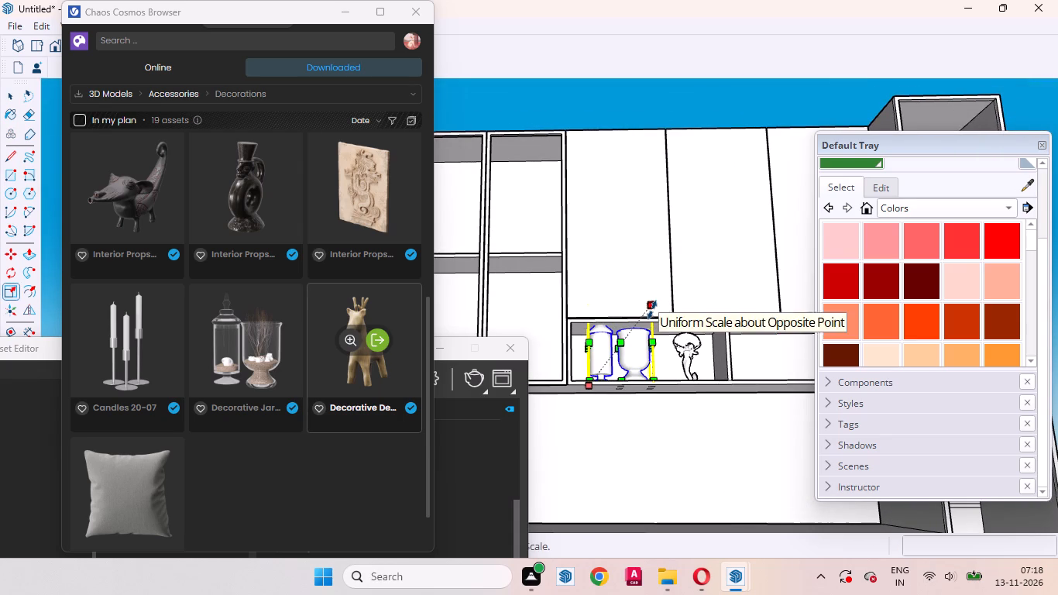
drag(652, 310, 637, 342)
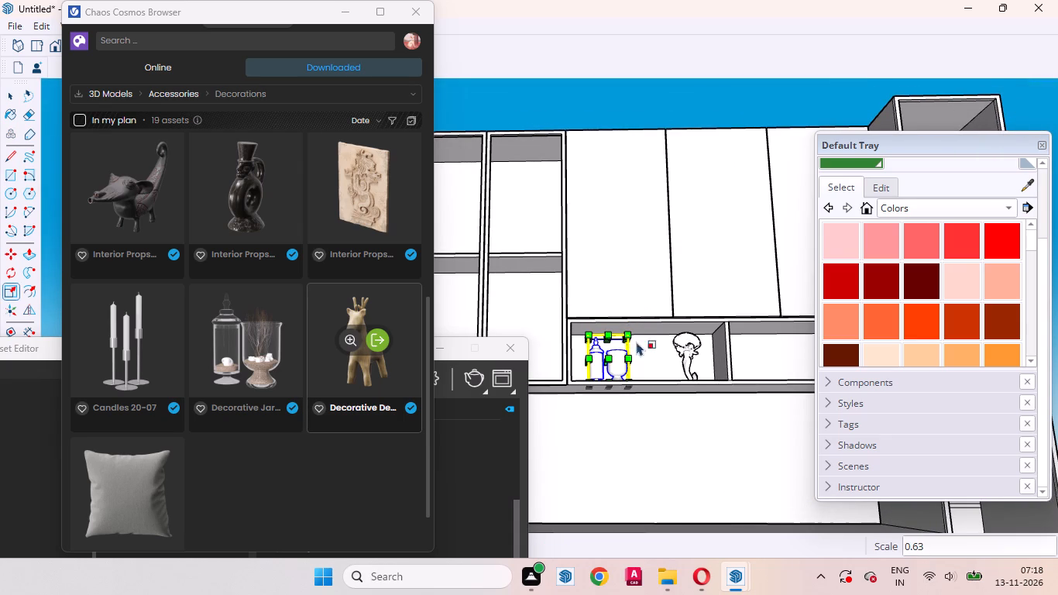
key(space)
middle_drag(664, 330, 623, 476)
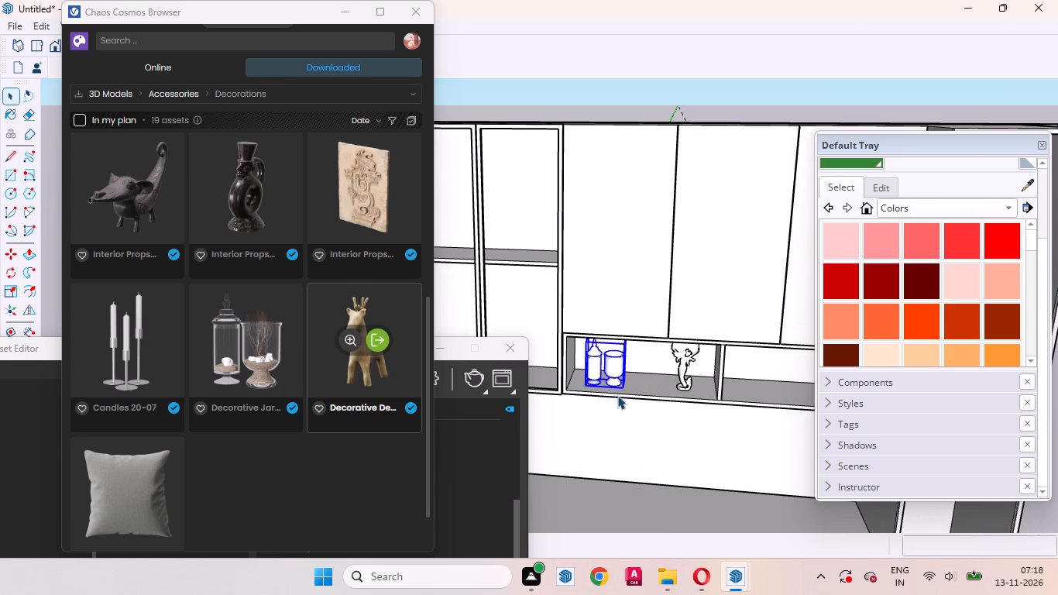
click(615, 98)
Import Candle 111 040 from the downloaded decorations and place it in the niche's right compartment, between the divider and the vase.
scroll(627, 345, up, 3)
middle_drag(641, 394, 643, 390)
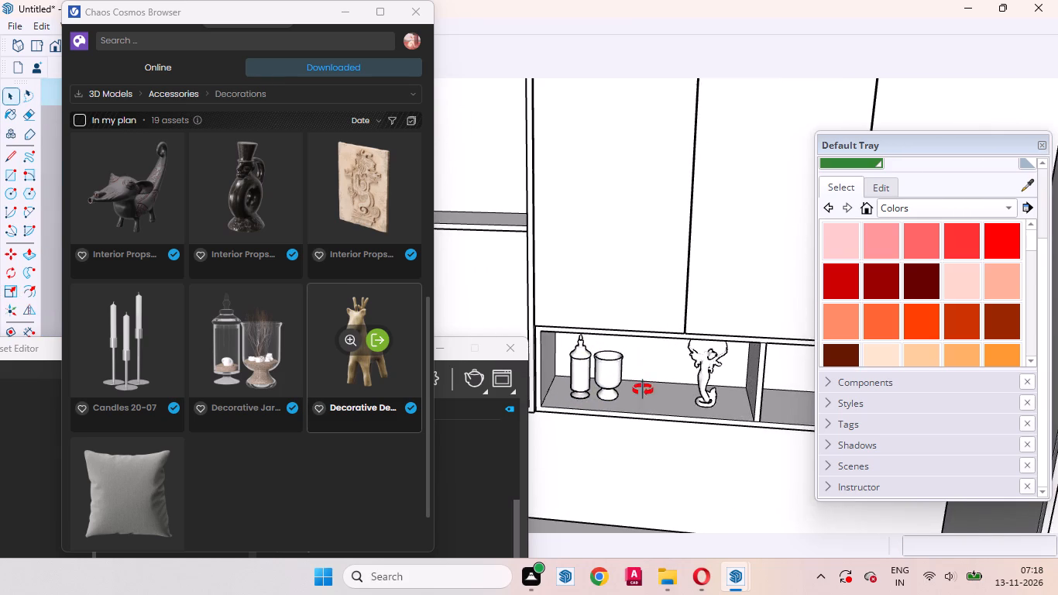
middle_drag(643, 390, 675, 381)
scroll(217, 368, up, 4)
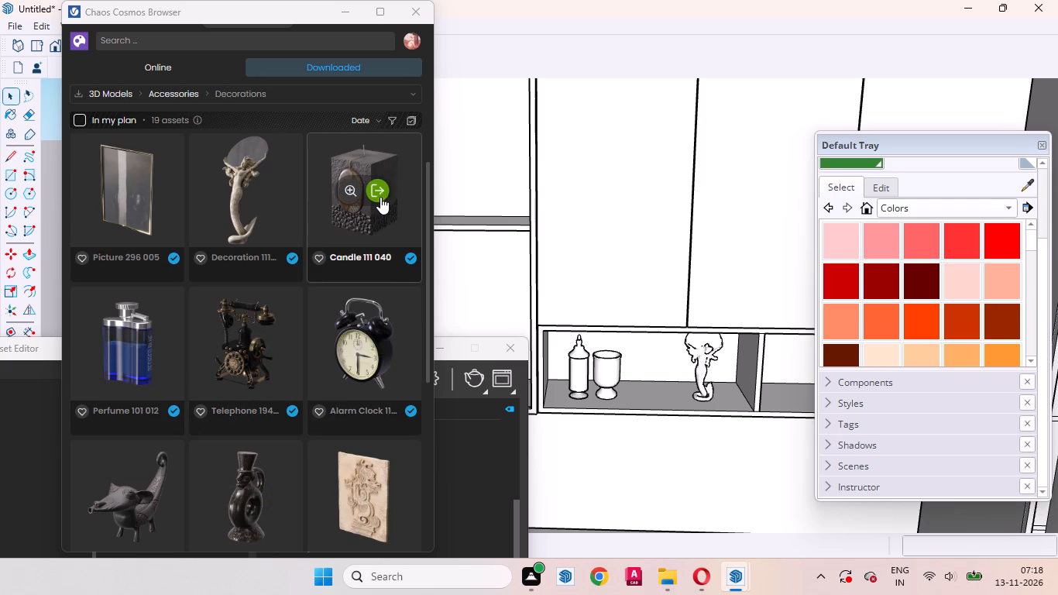
click(378, 193)
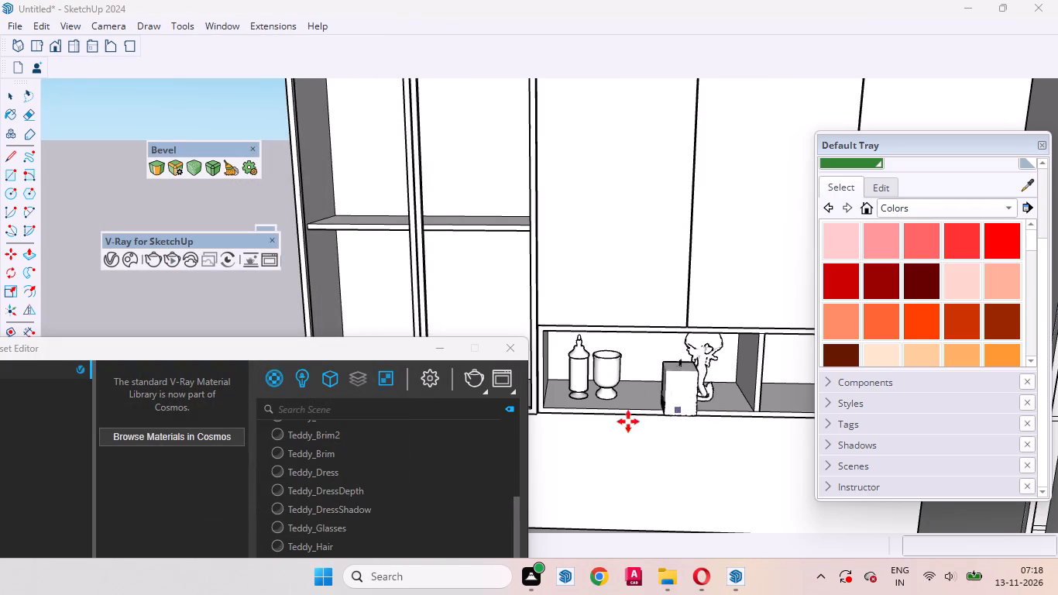
scroll(621, 424, down, 6)
scroll(699, 439, up, 10)
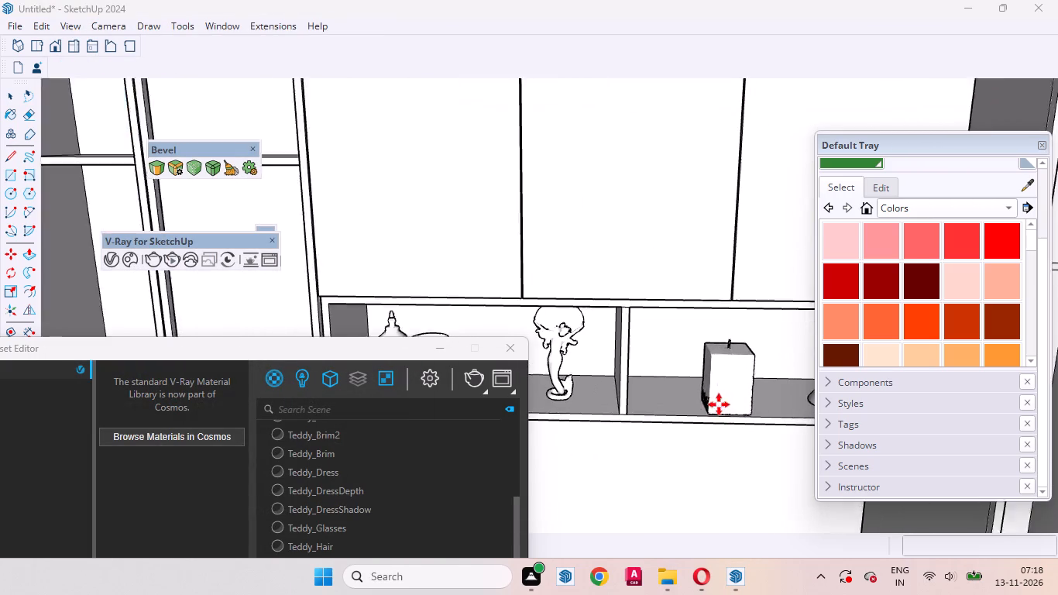
click(709, 401)
key(space)
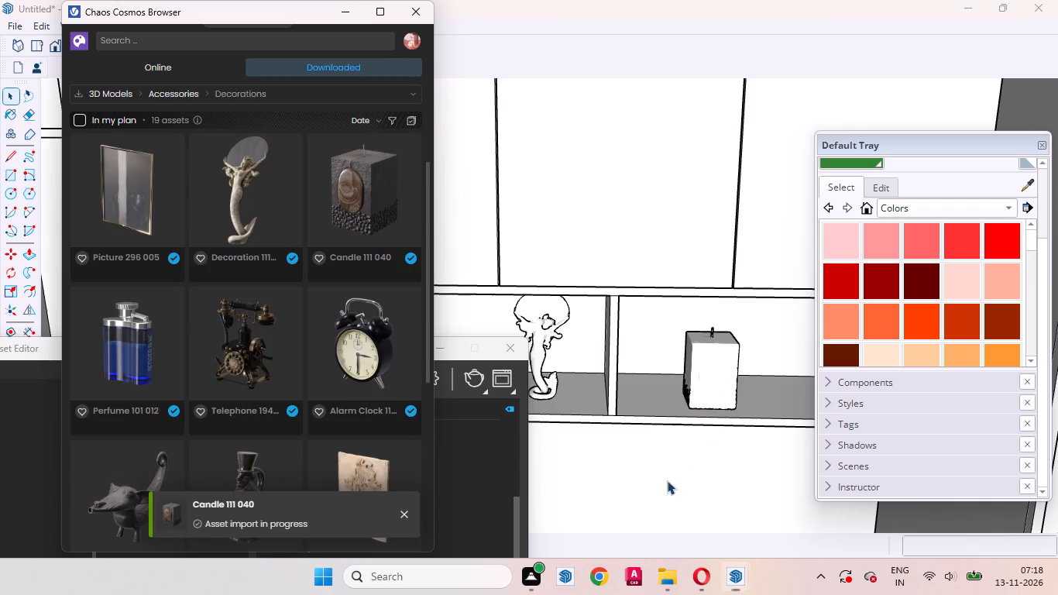
Inspect the placed candle's shape and orientation from several sides, and check how it sits among the other niche decorations.
scroll(763, 412, up, 16)
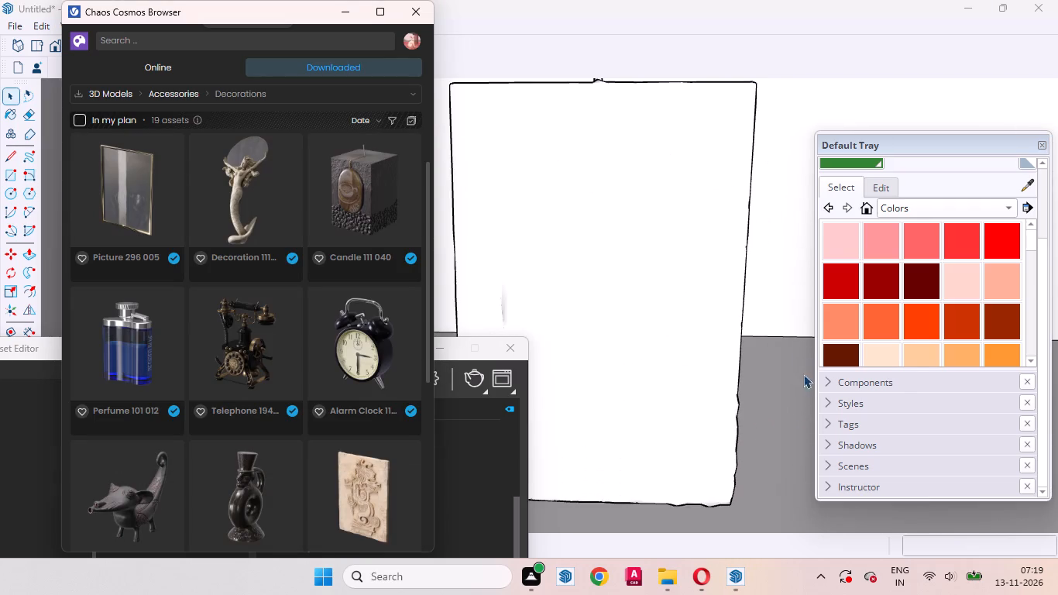
middle_drag(771, 383, 666, 418)
scroll(697, 401, down, 2)
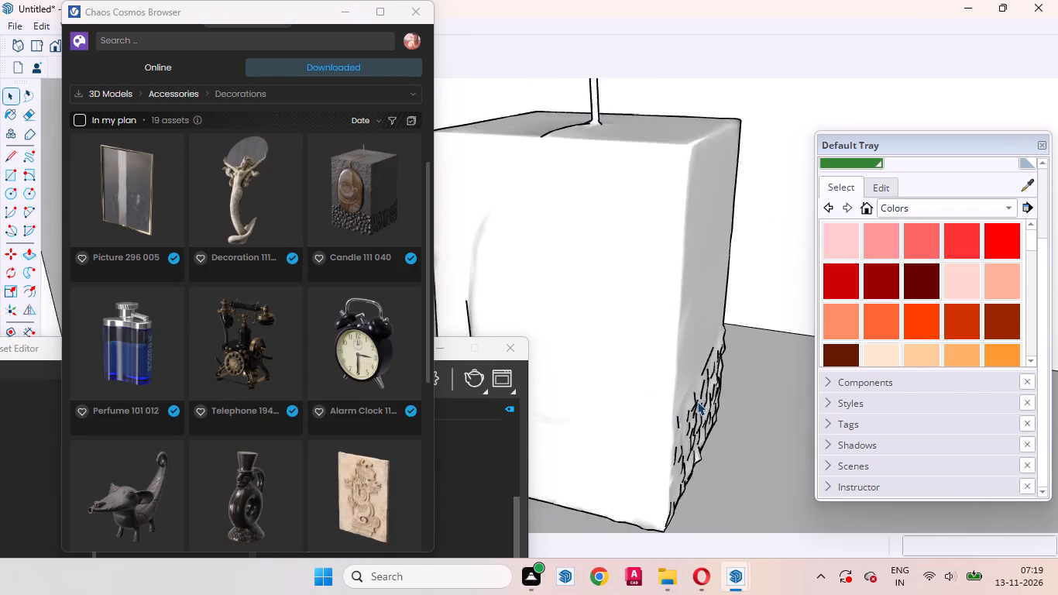
scroll(697, 401, down, 16)
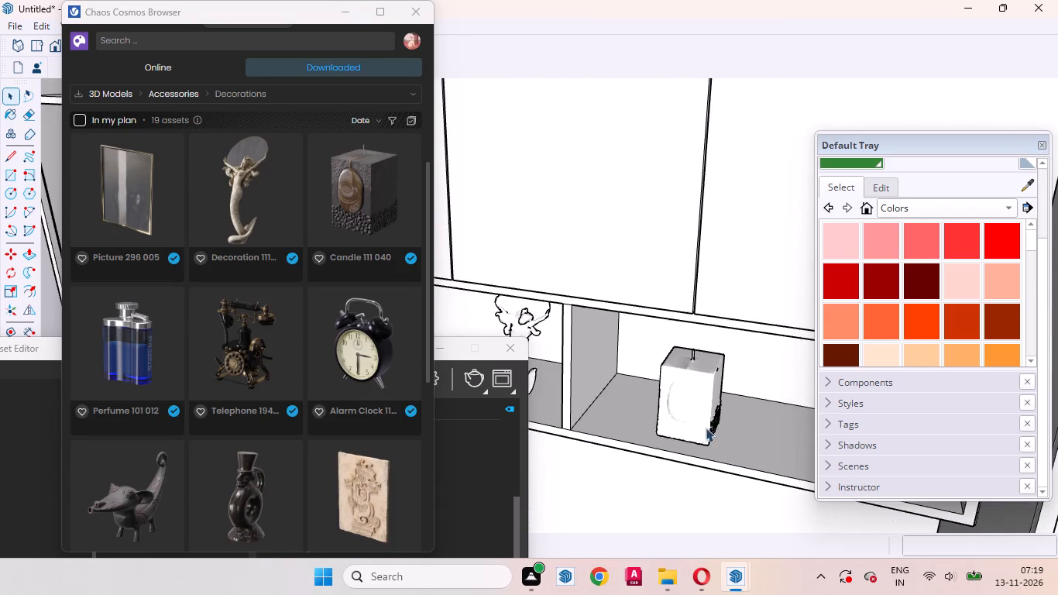
scroll(706, 428, down, 11)
middle_drag(694, 457, 800, 387)
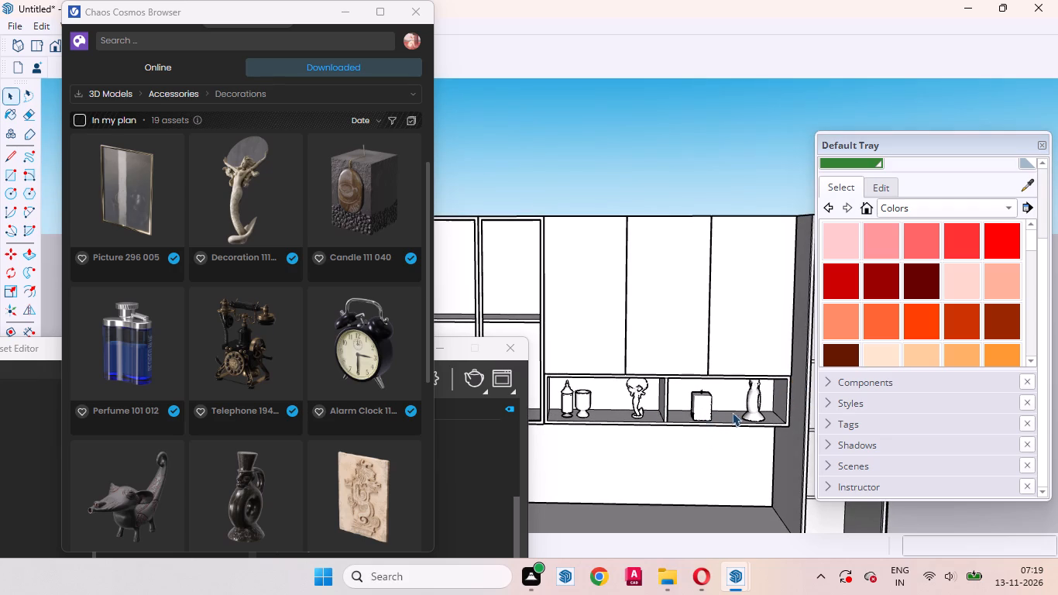
scroll(385, 414, down, 2)
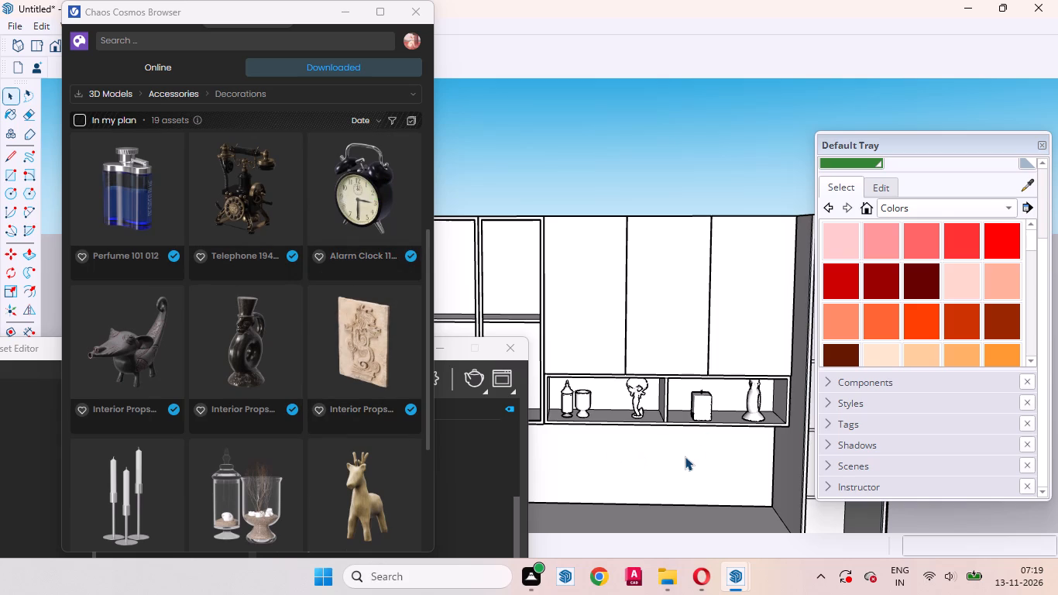
scroll(663, 445, down, 1)
scroll(670, 445, up, 1)
scroll(672, 445, down, 7)
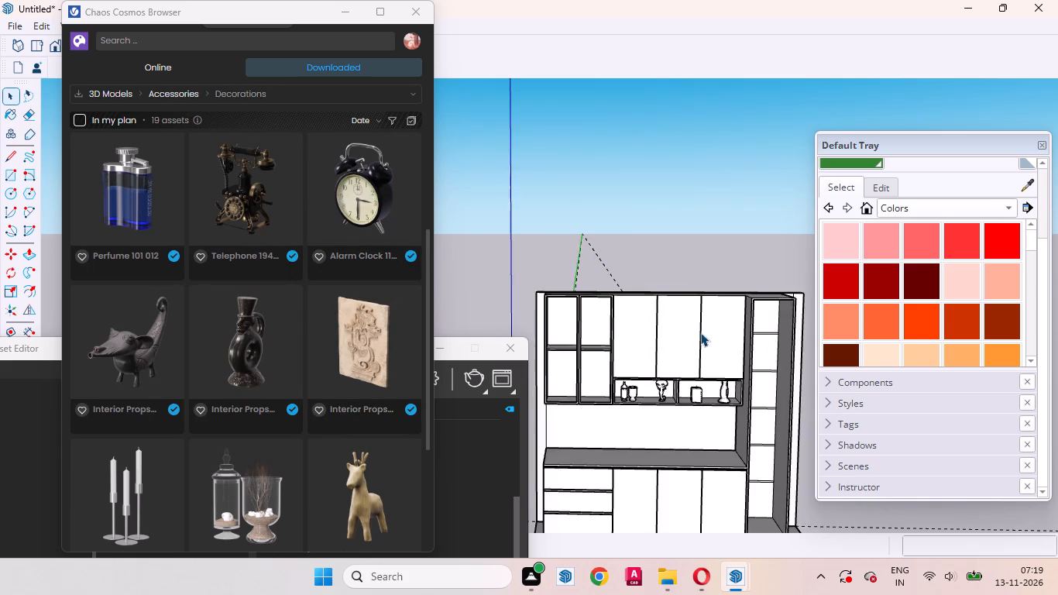
scroll(700, 332, down, 2)
scroll(694, 389, up, 8)
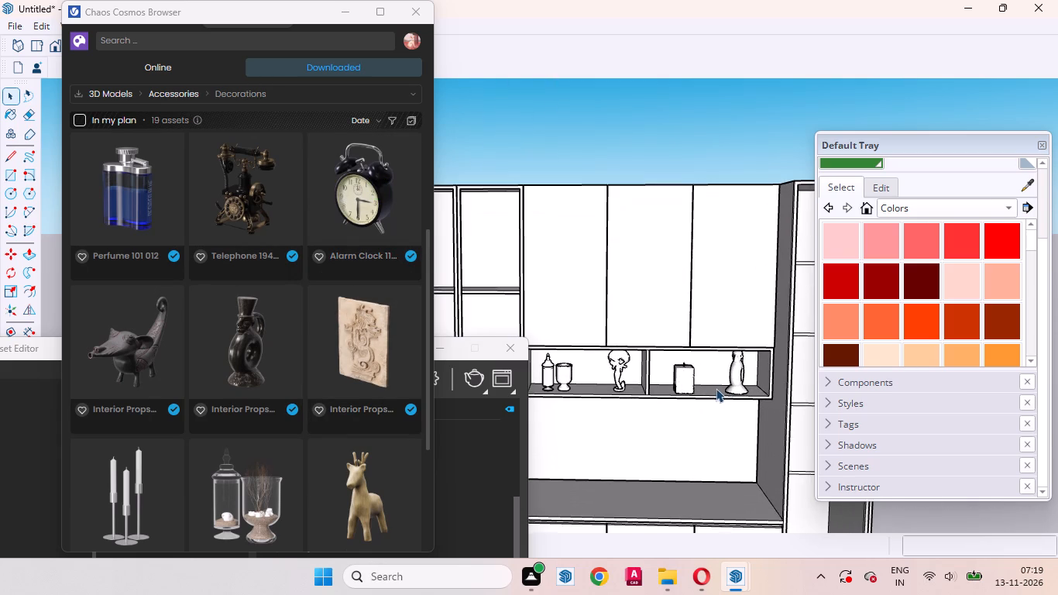
scroll(691, 388, up, 13)
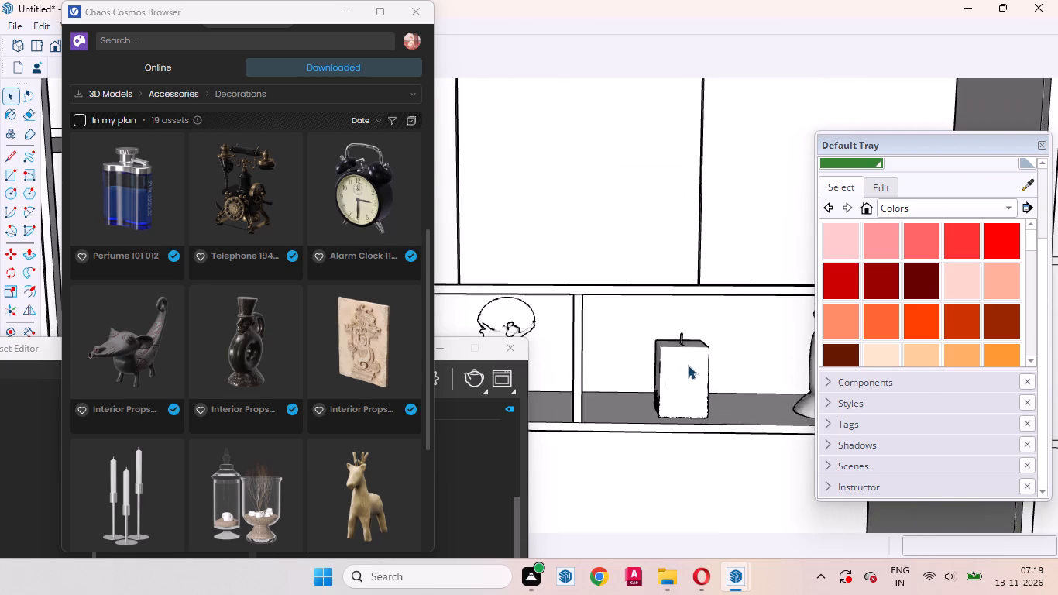
scroll(688, 365, up, 12)
middle_drag(667, 380, 850, 363)
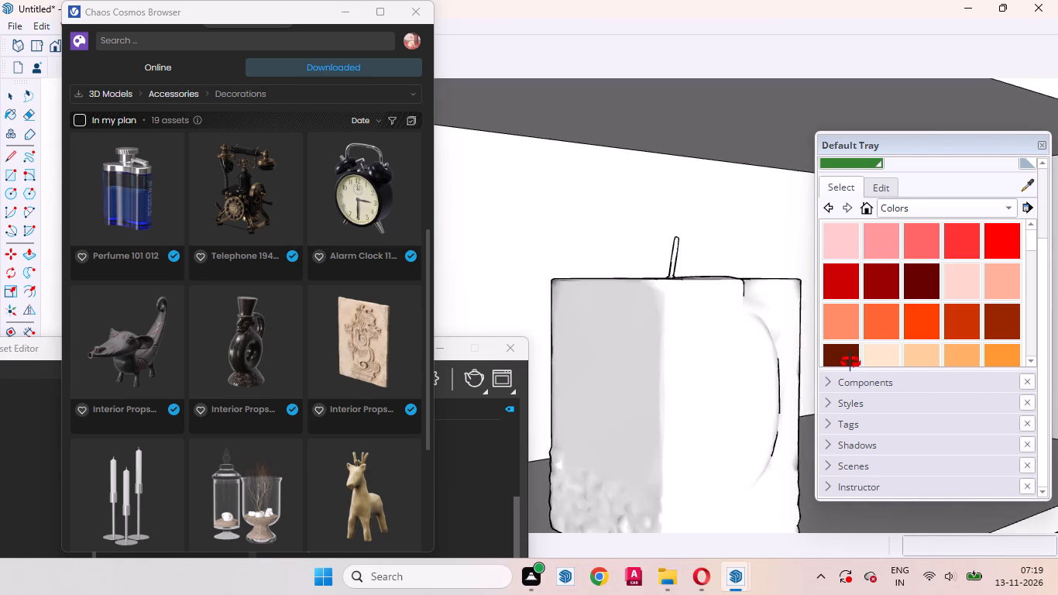
middle_drag(850, 363, 929, 476)
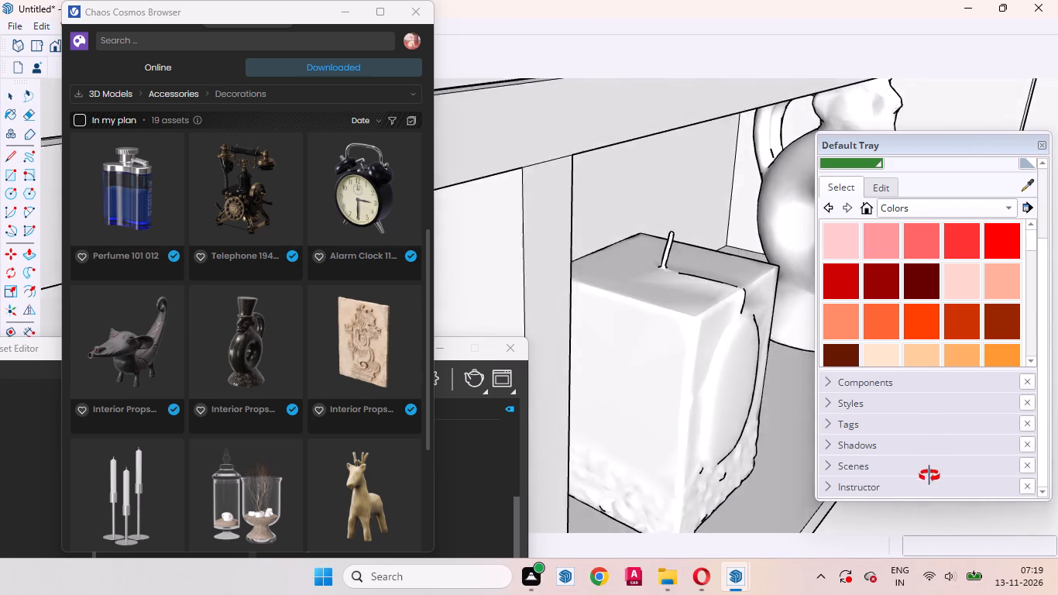
middle_drag(929, 476, 665, 417)
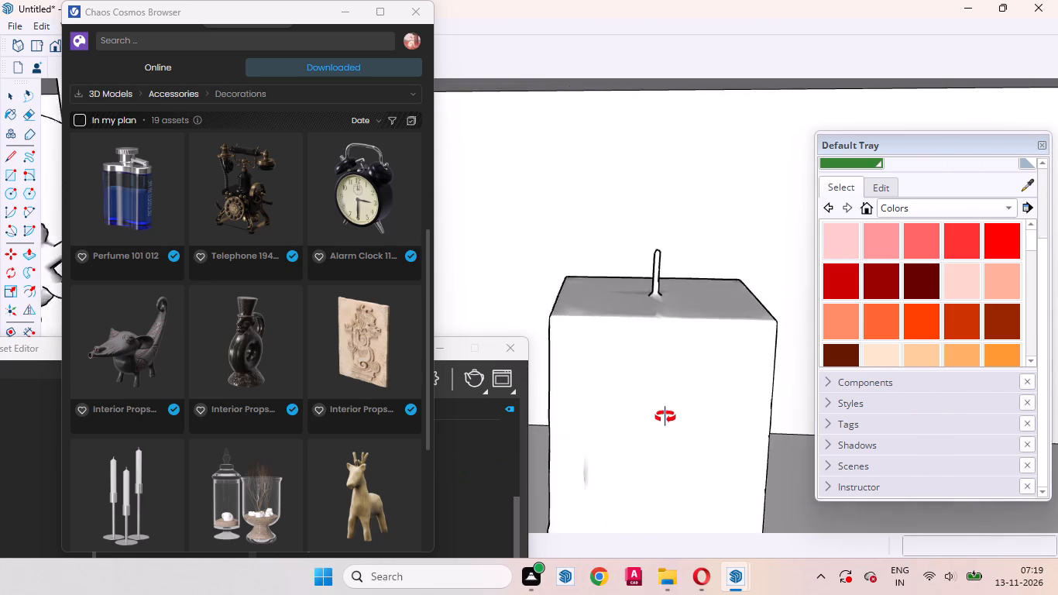
middle_drag(665, 417, 768, 594)
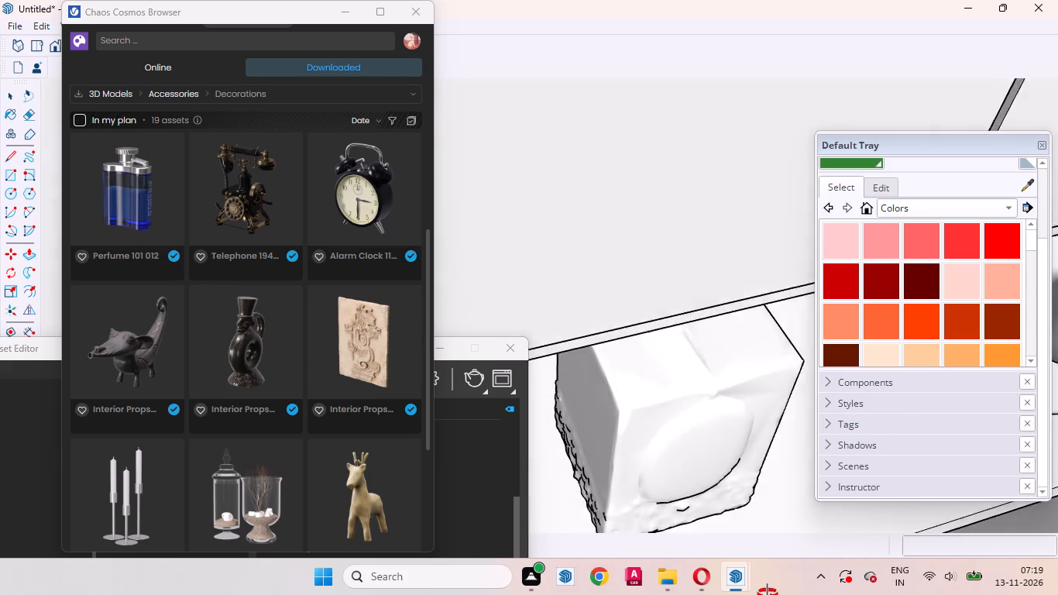
middle_drag(768, 594, 761, 559)
scroll(725, 323, down, 6)
scroll(197, 351, down, 3)
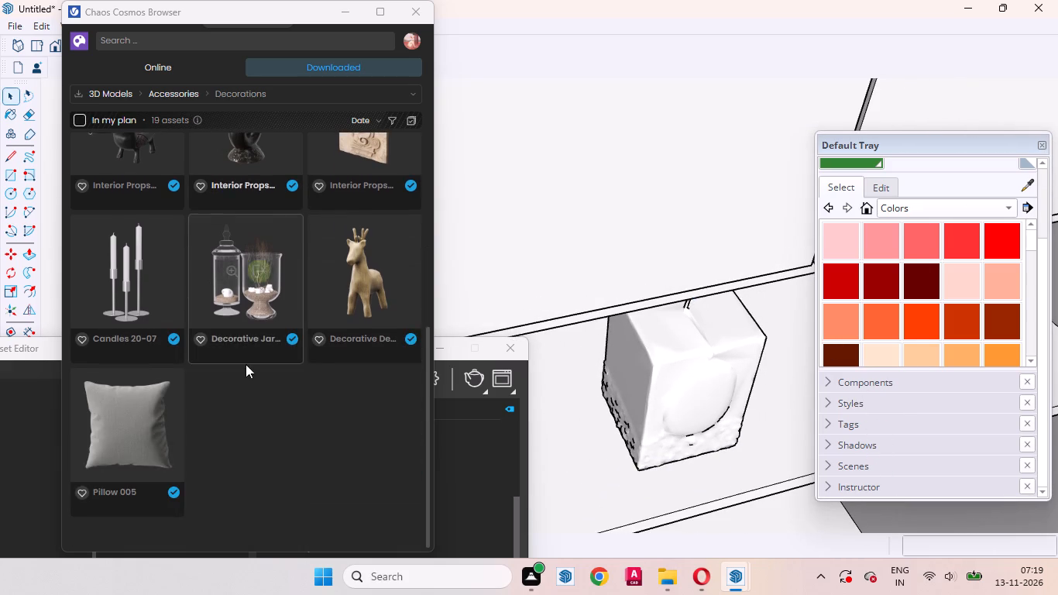
Browse the downloaded and online Decorations models in the Cosmos library for another piece that suits the cabinet.
scroll(273, 362, up, 10)
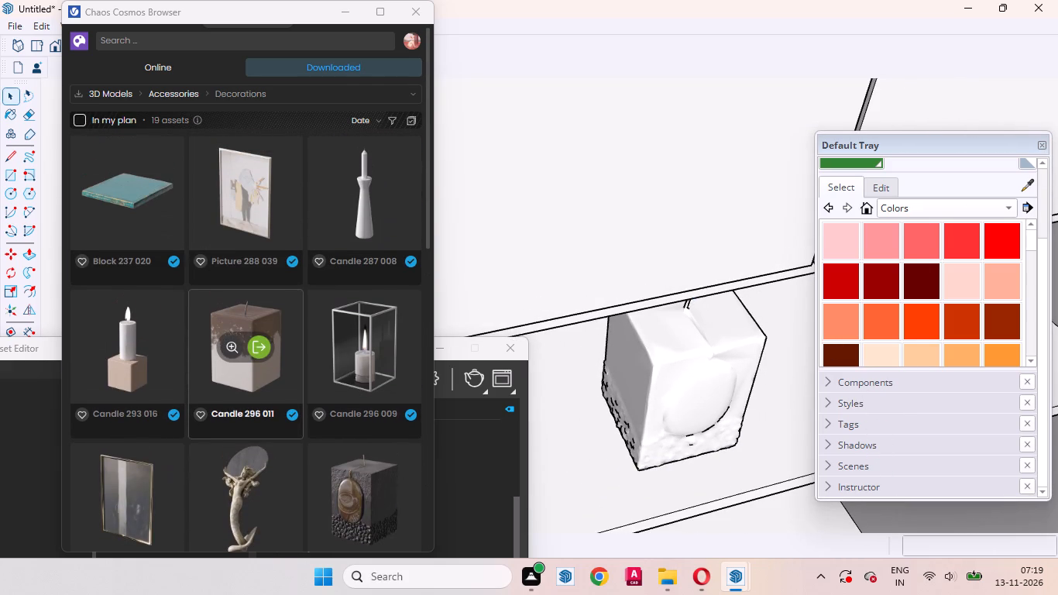
scroll(285, 361, up, 2)
scroll(279, 270, up, 2)
scroll(382, 202, up, 2)
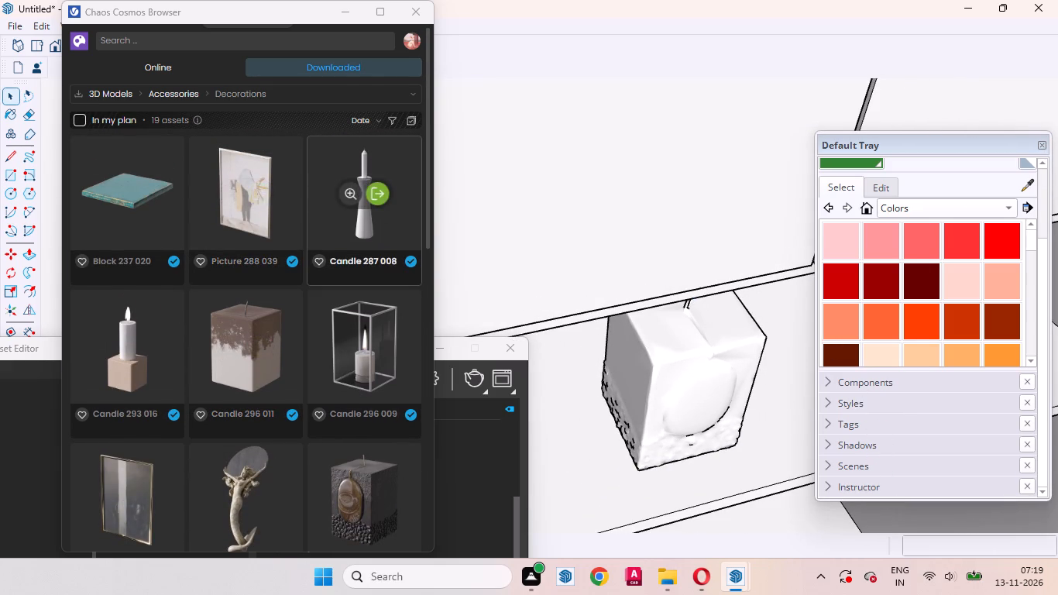
click(161, 67)
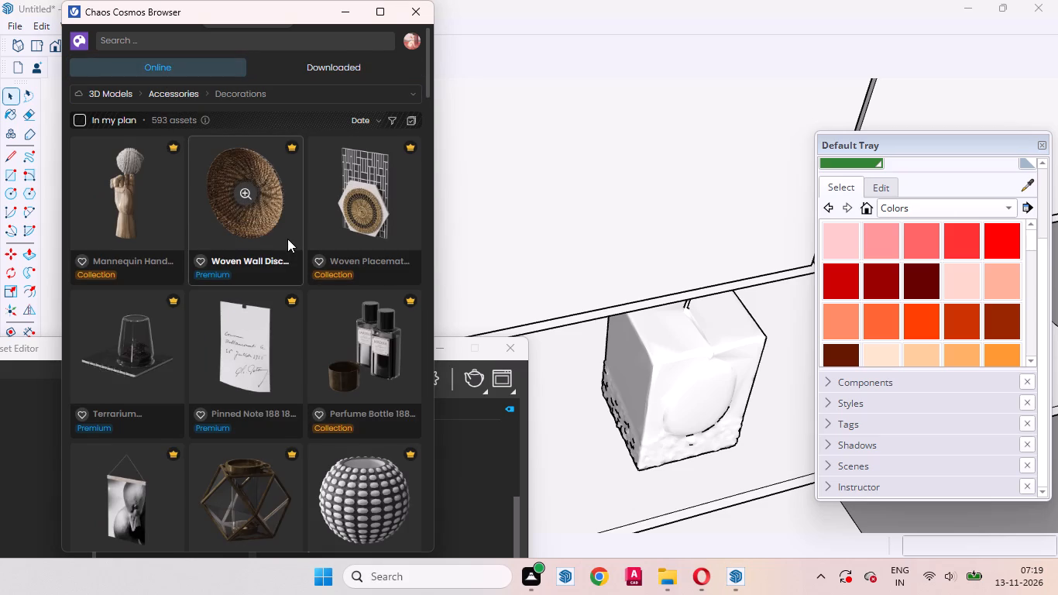
scroll(287, 239, down, 6)
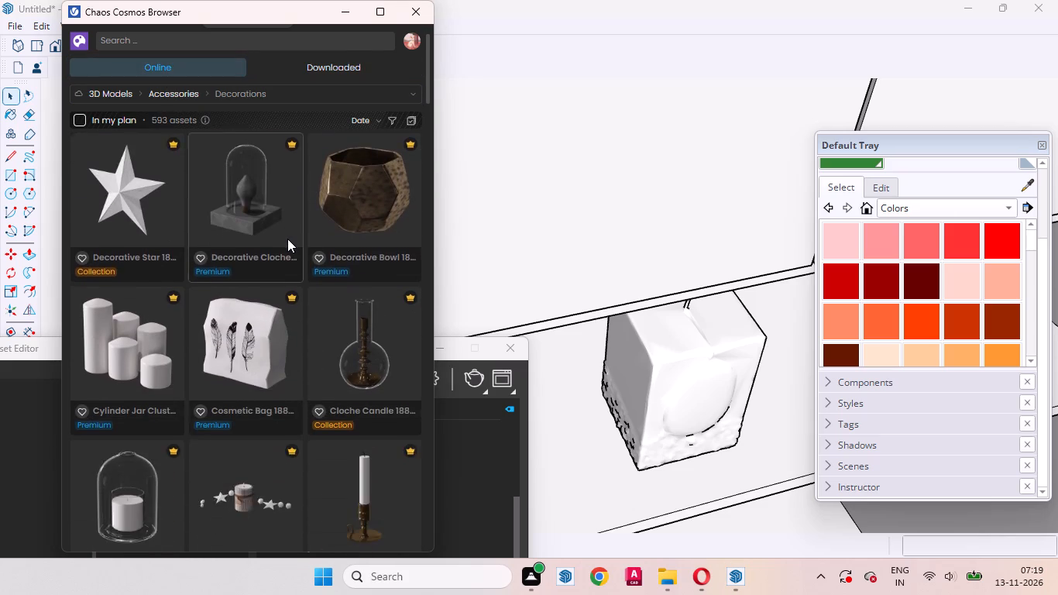
scroll(287, 239, down, 8)
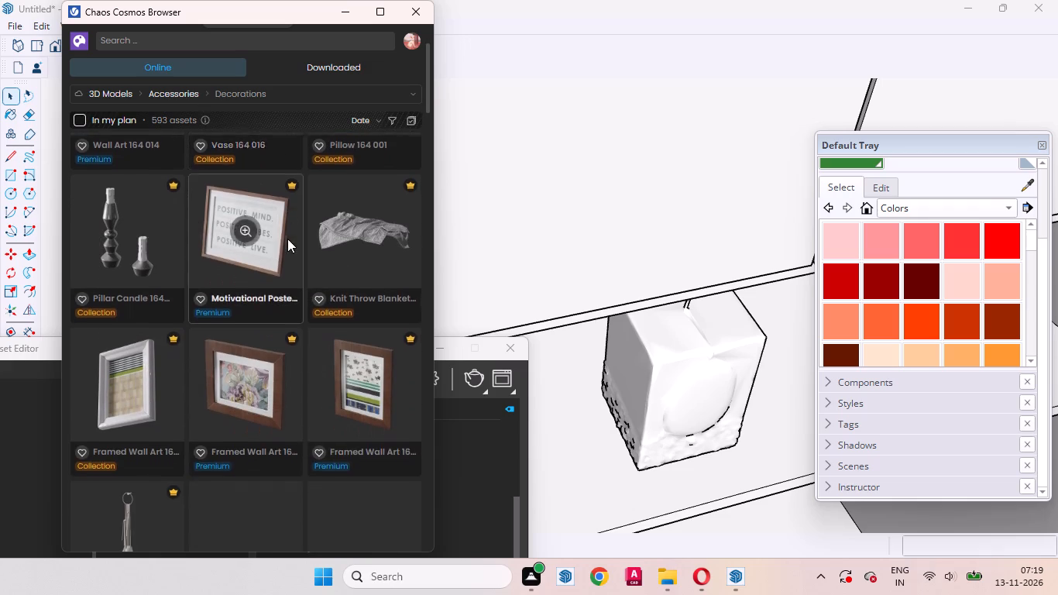
scroll(287, 239, down, 8)
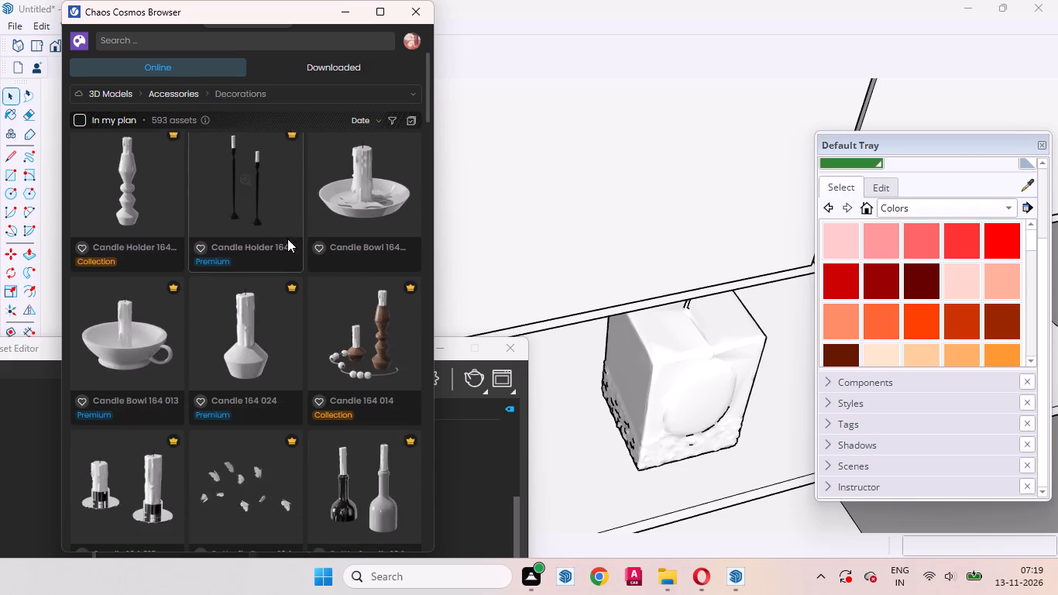
scroll(287, 239, down, 7)
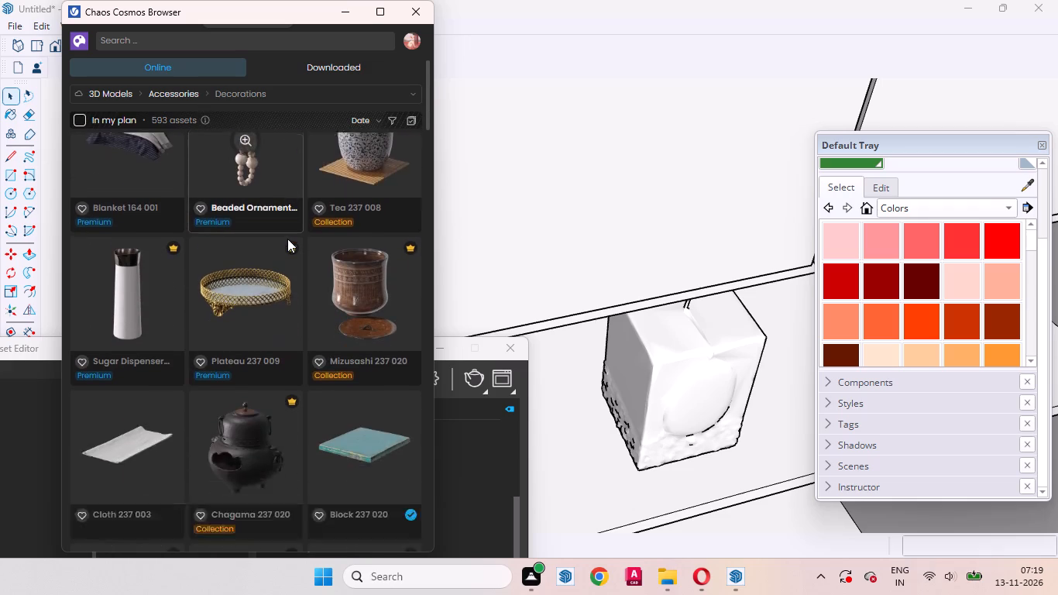
scroll(287, 239, down, 2)
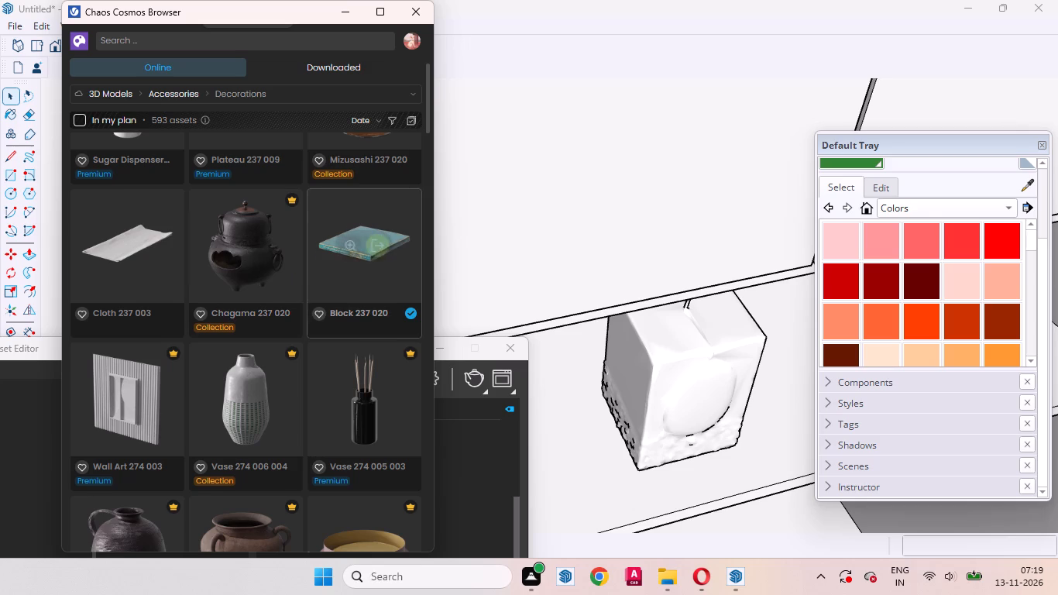
scroll(320, 280, down, 6)
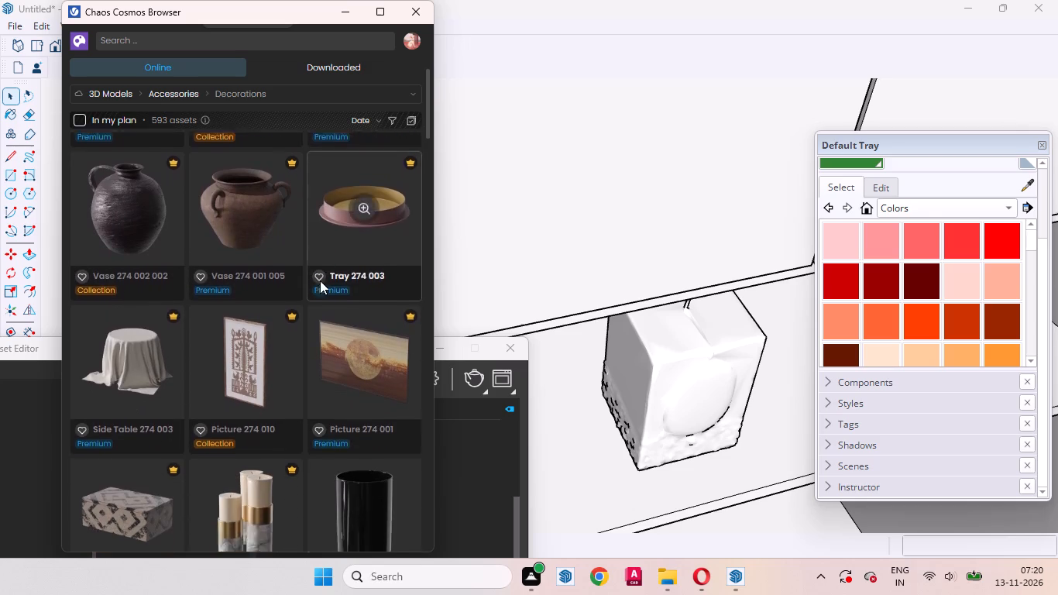
scroll(320, 280, down, 6)
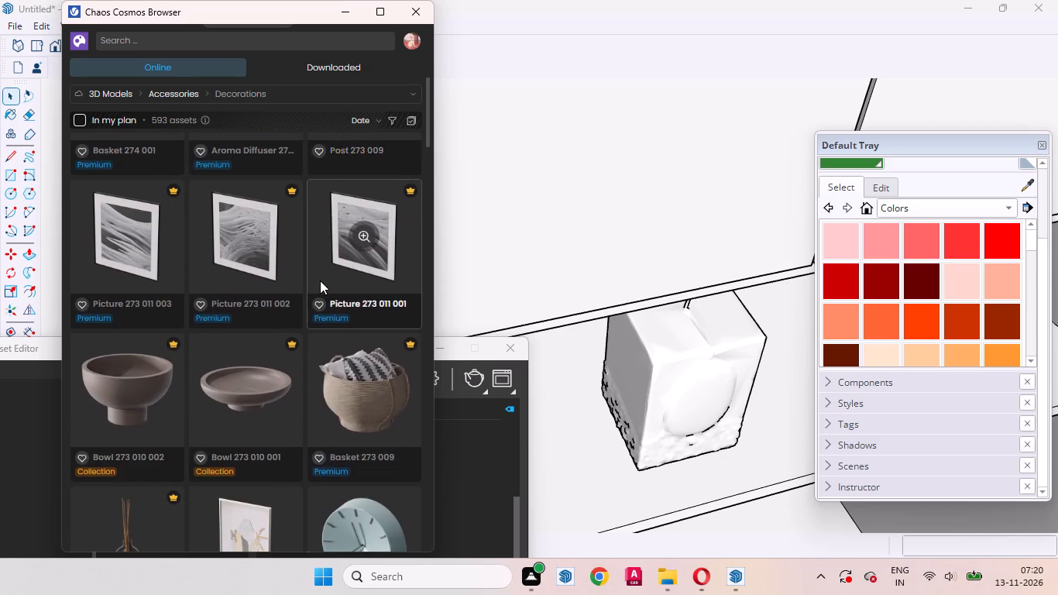
scroll(320, 280, down, 5)
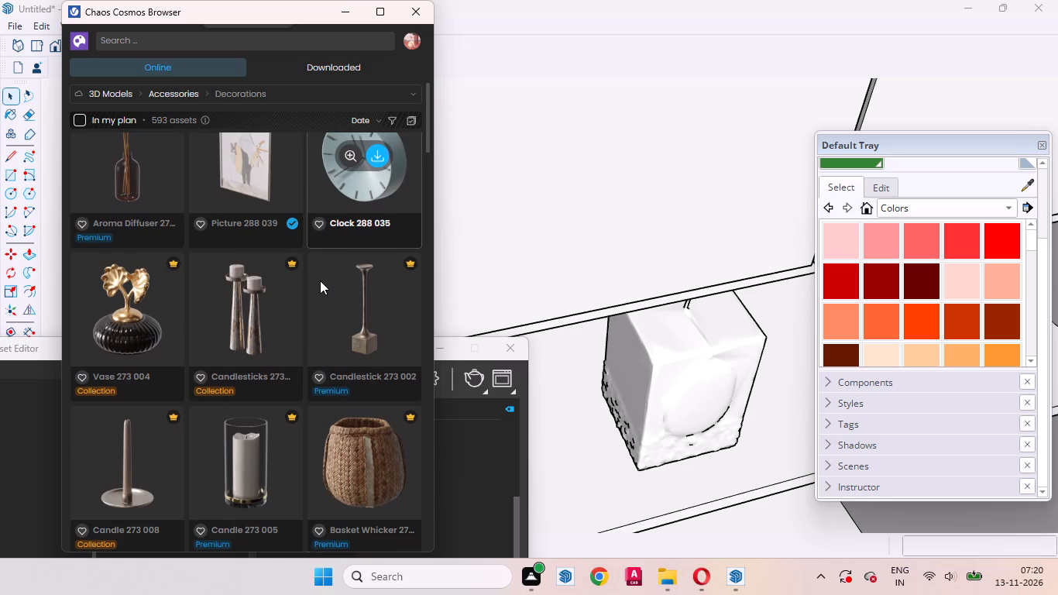
scroll(320, 280, down, 6)
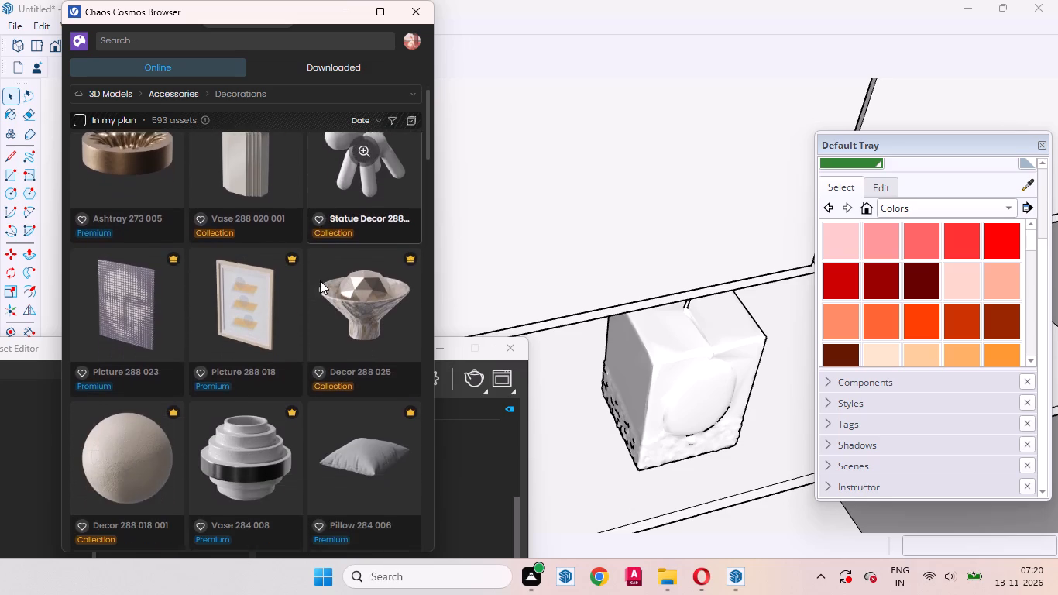
scroll(320, 280, down, 10)
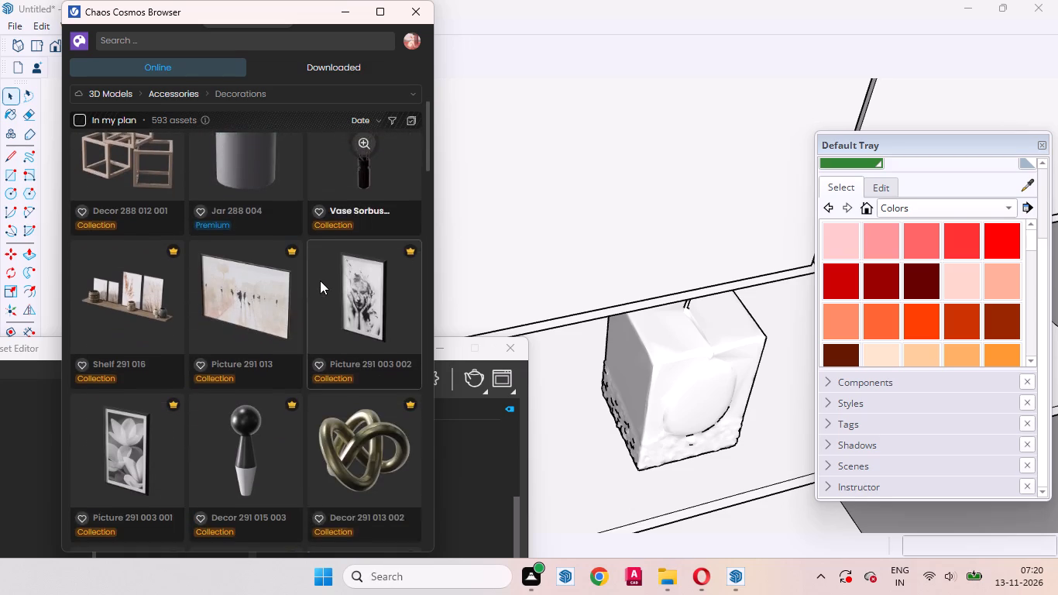
scroll(320, 280, down, 8)
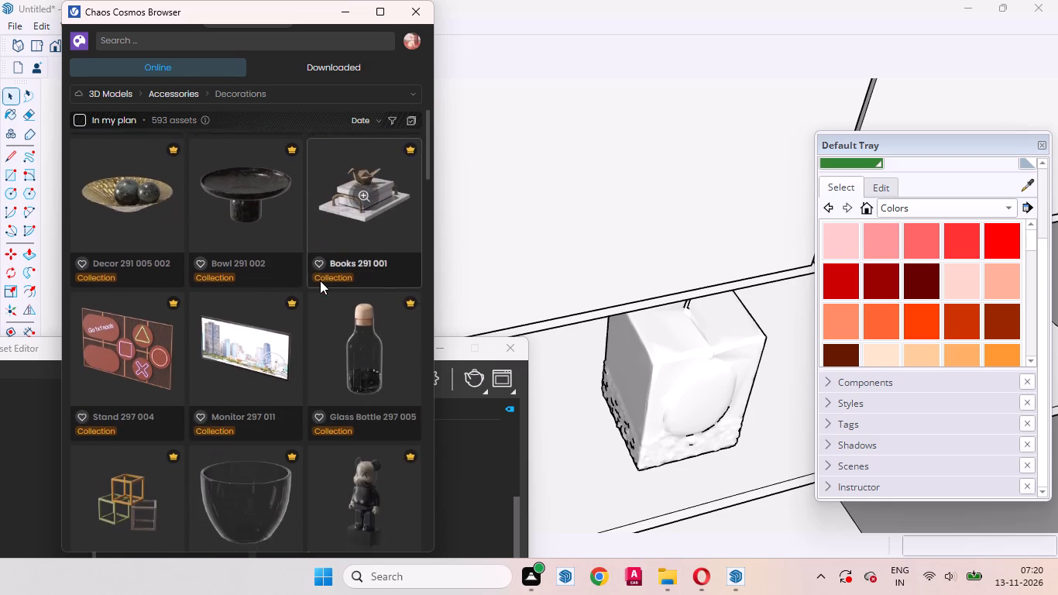
scroll(320, 280, down, 8)
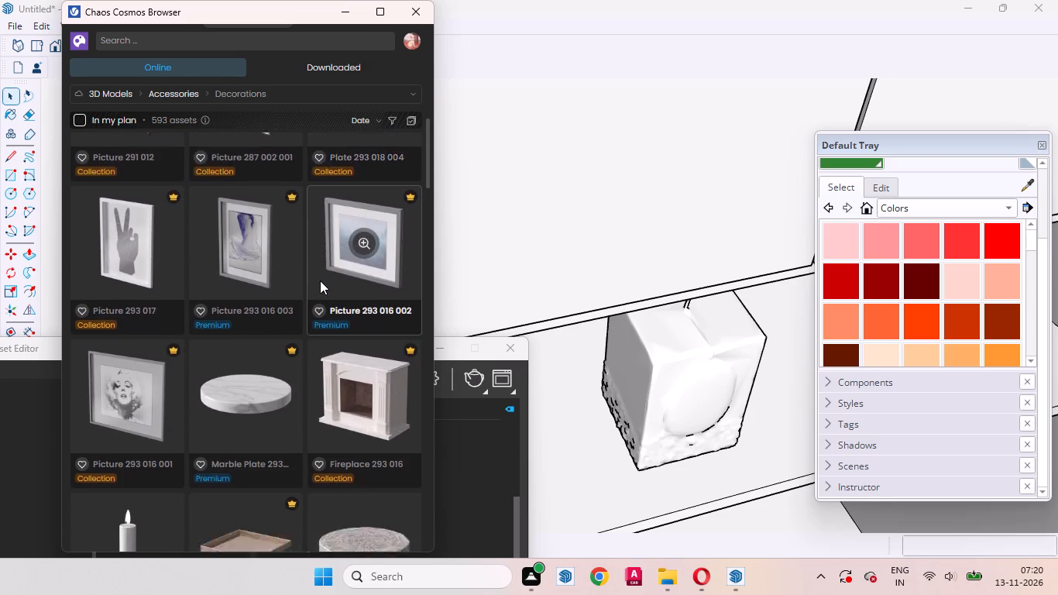
scroll(320, 280, down, 6)
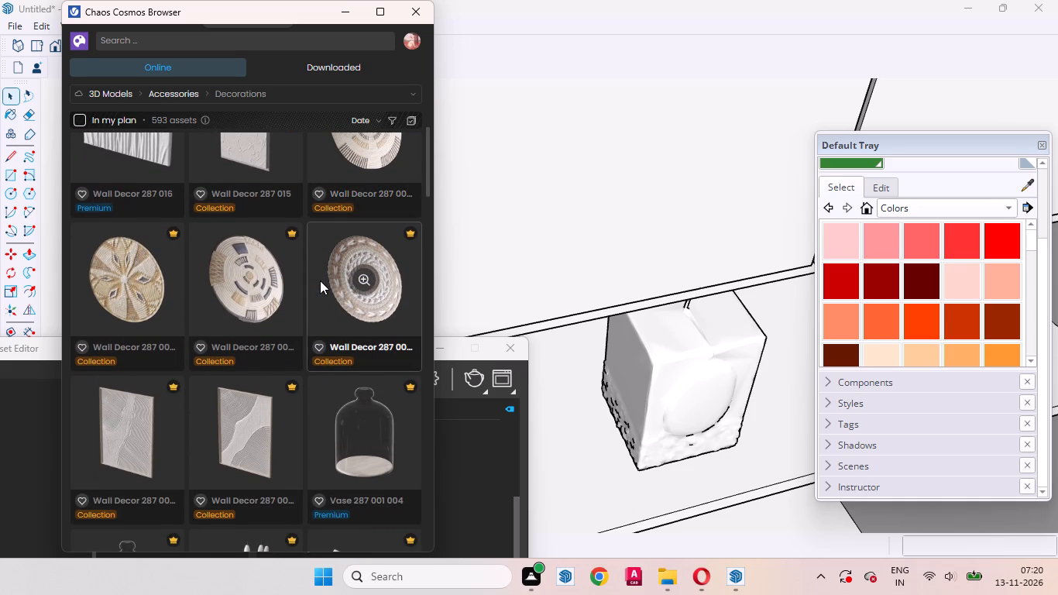
scroll(320, 280, down, 7)
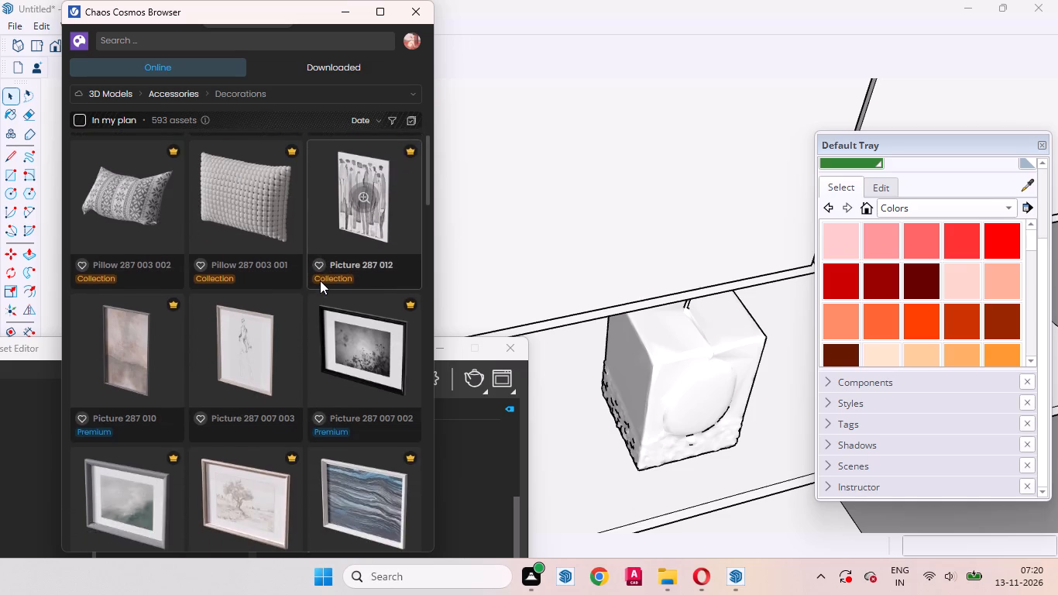
scroll(320, 280, down, 6)
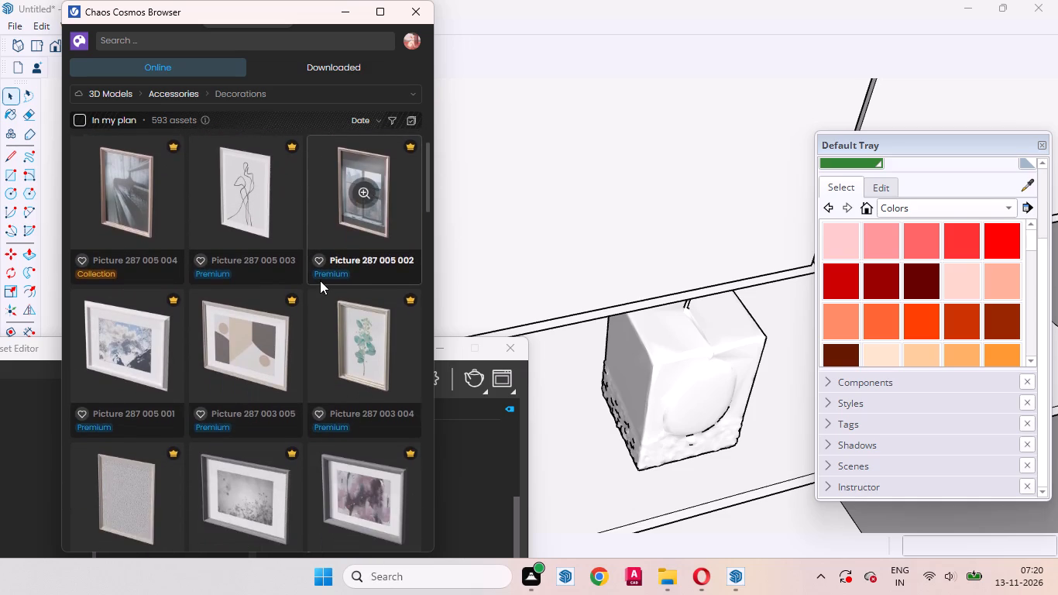
scroll(320, 280, down, 12)
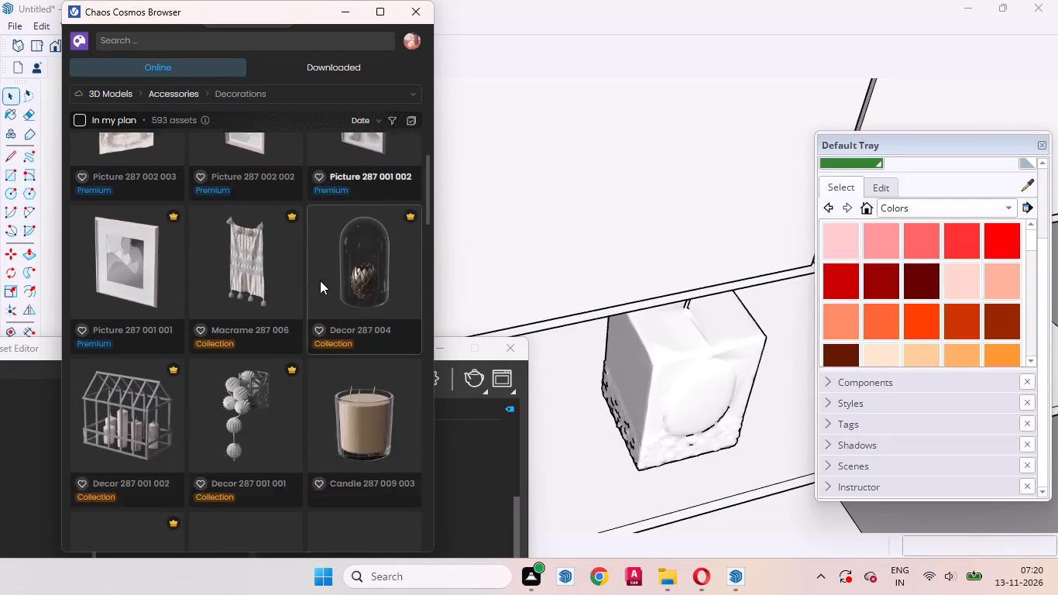
scroll(320, 280, down, 6)
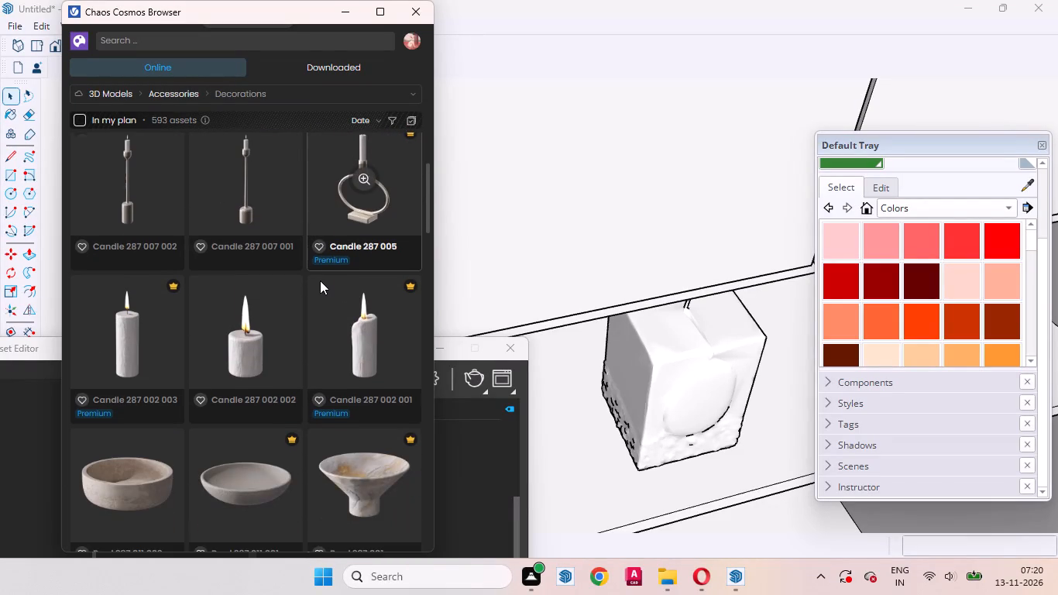
scroll(320, 281, down, 8)
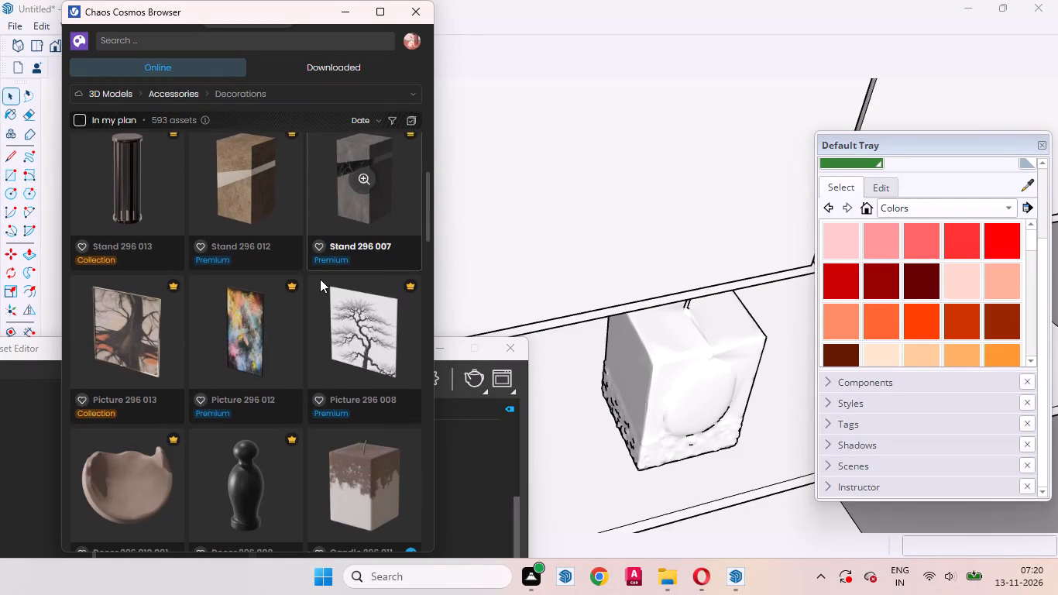
scroll(320, 279, down, 6)
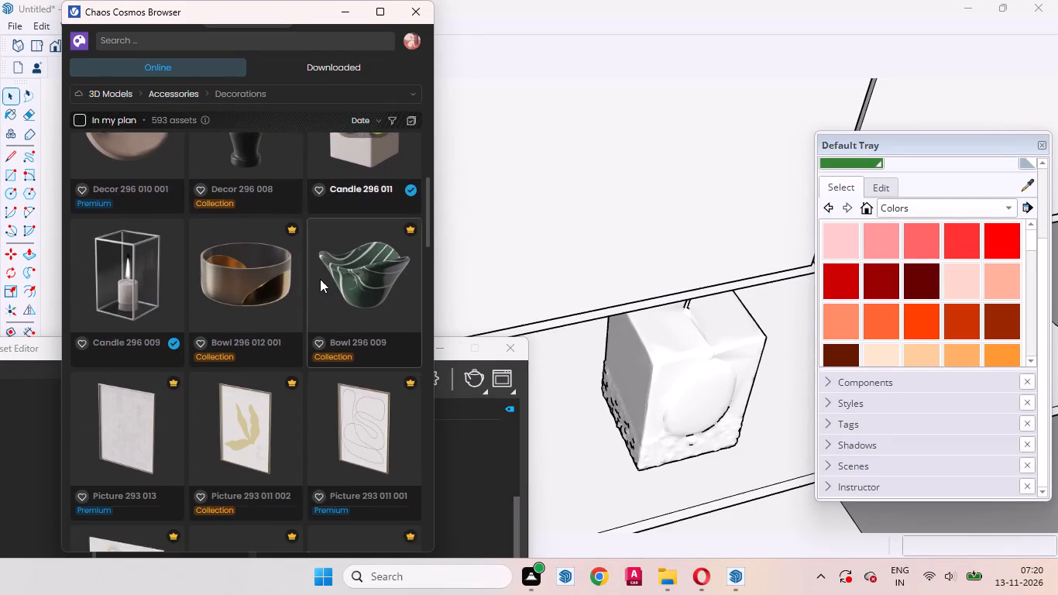
scroll(320, 279, down, 5)
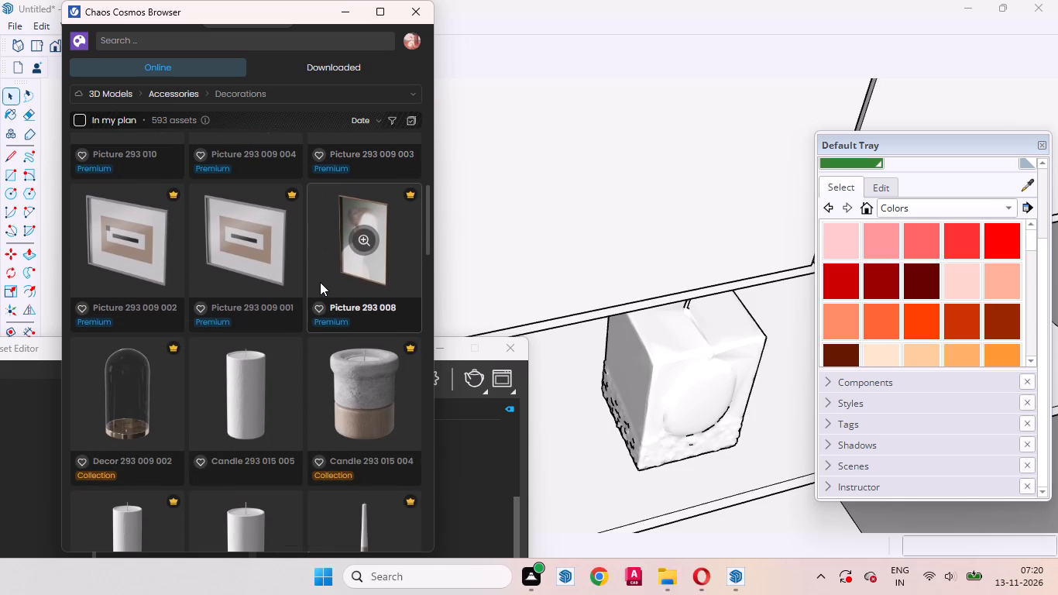
scroll(320, 282, down, 4)
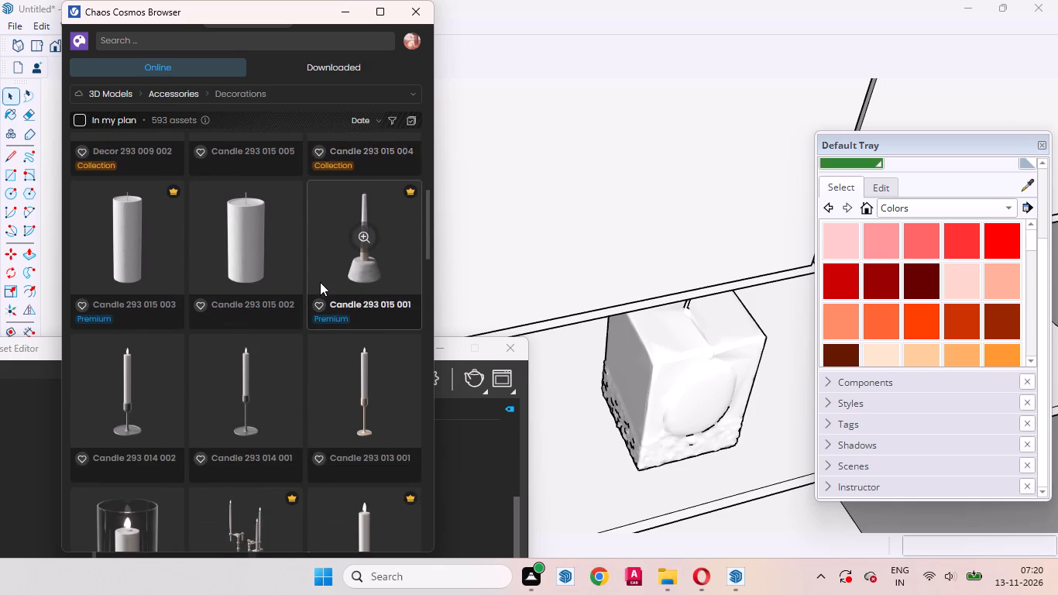
scroll(320, 282, down, 5)
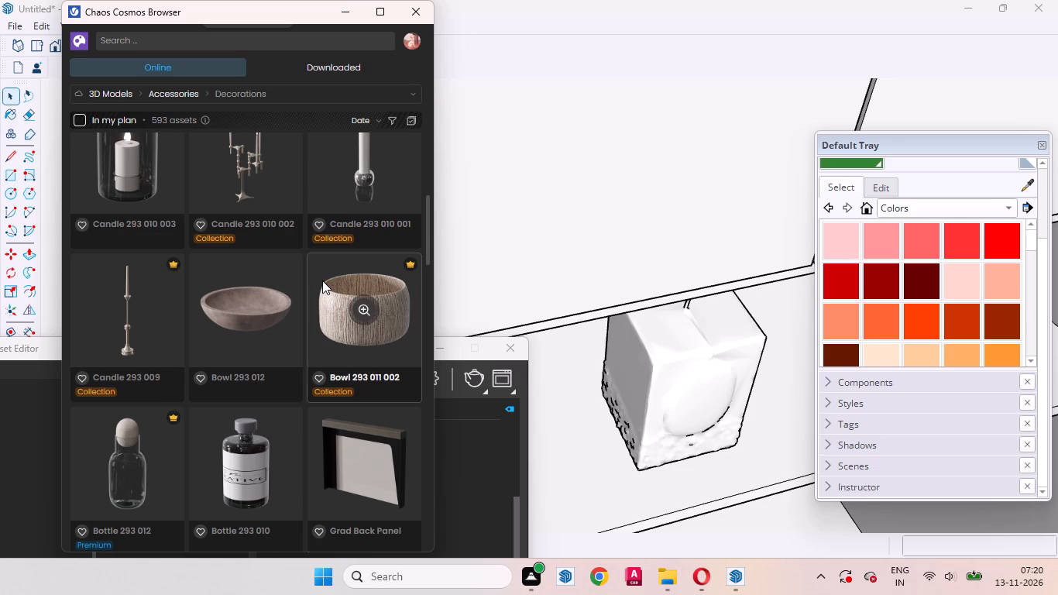
scroll(328, 276, down, 4)
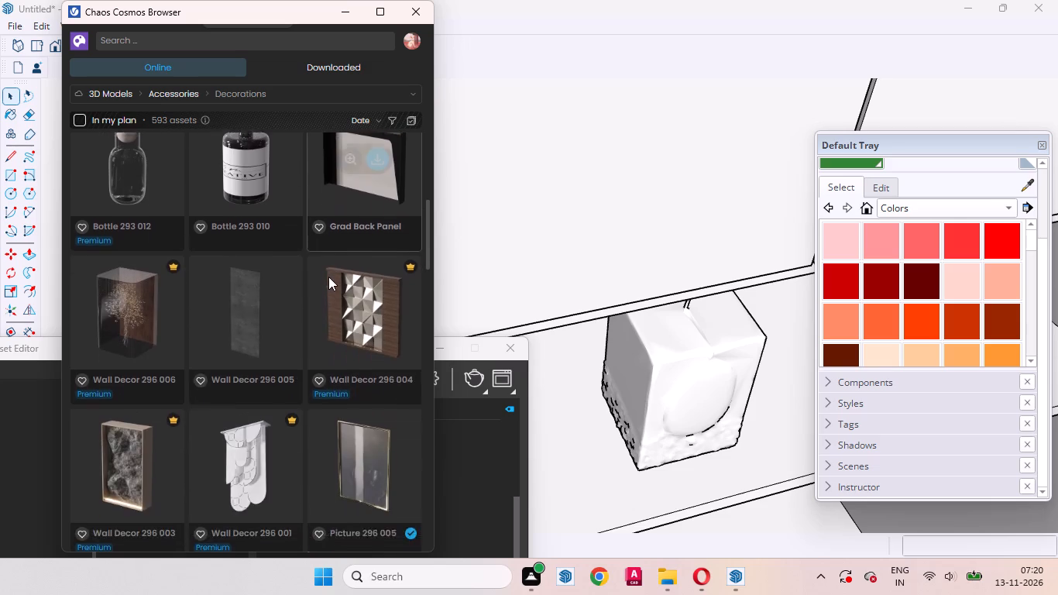
scroll(328, 281, down, 5)
scroll(328, 282, up, 2)
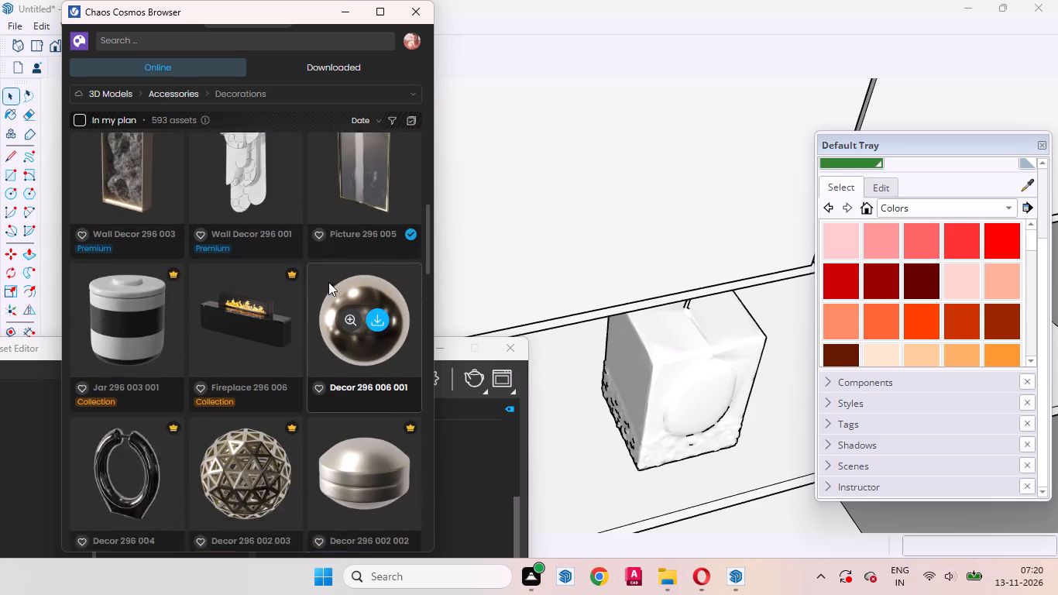
scroll(322, 338, down, 2)
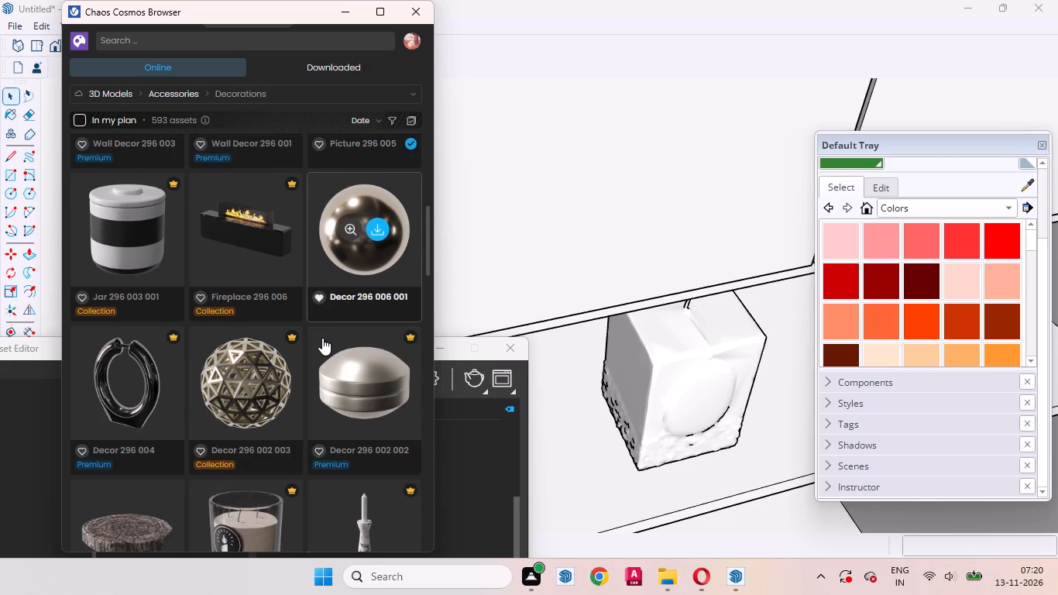
scroll(308, 356, down, 5)
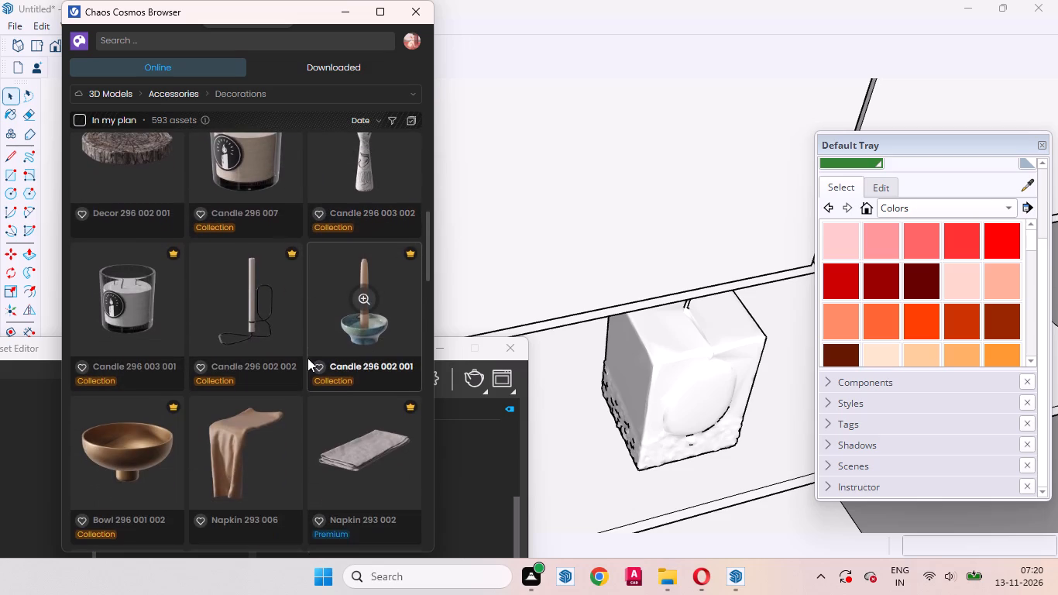
scroll(307, 358, down, 8)
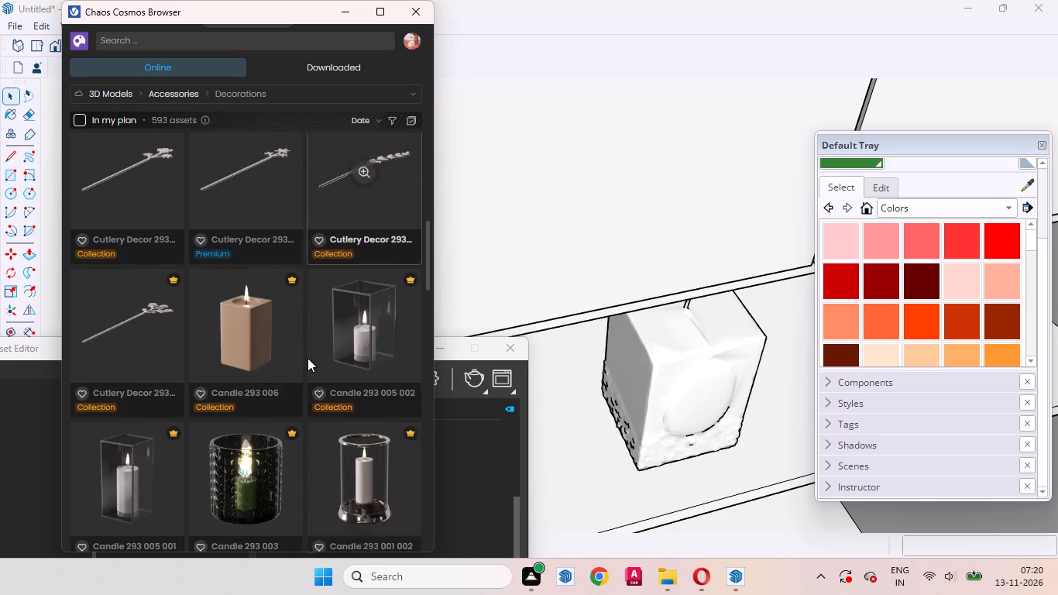
scroll(307, 358, down, 15)
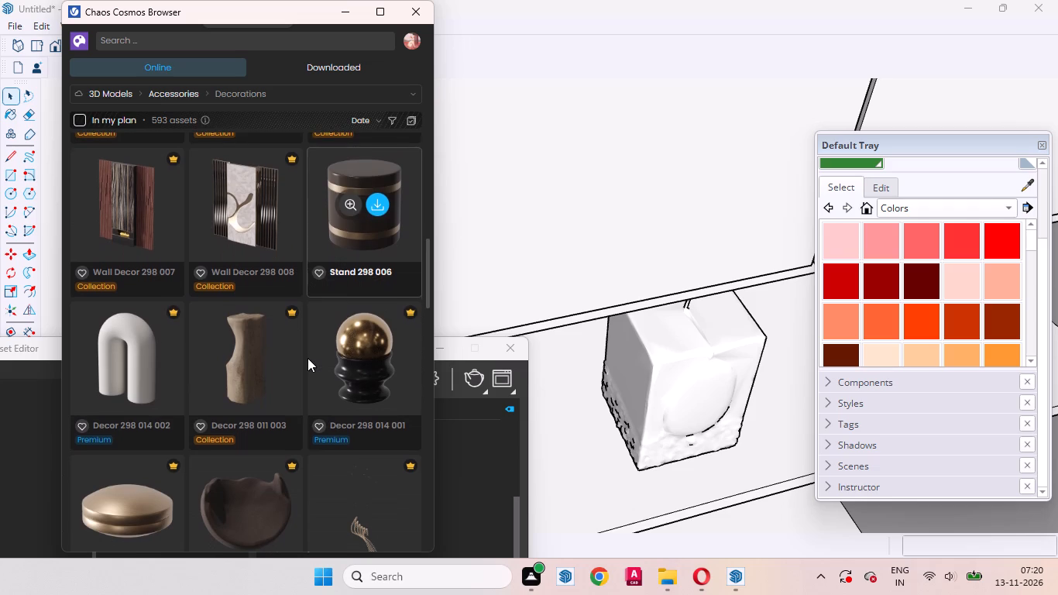
Download Stand 298 006 from the online decorations and place it on the countertop below the niche's right compartment.
click(376, 205)
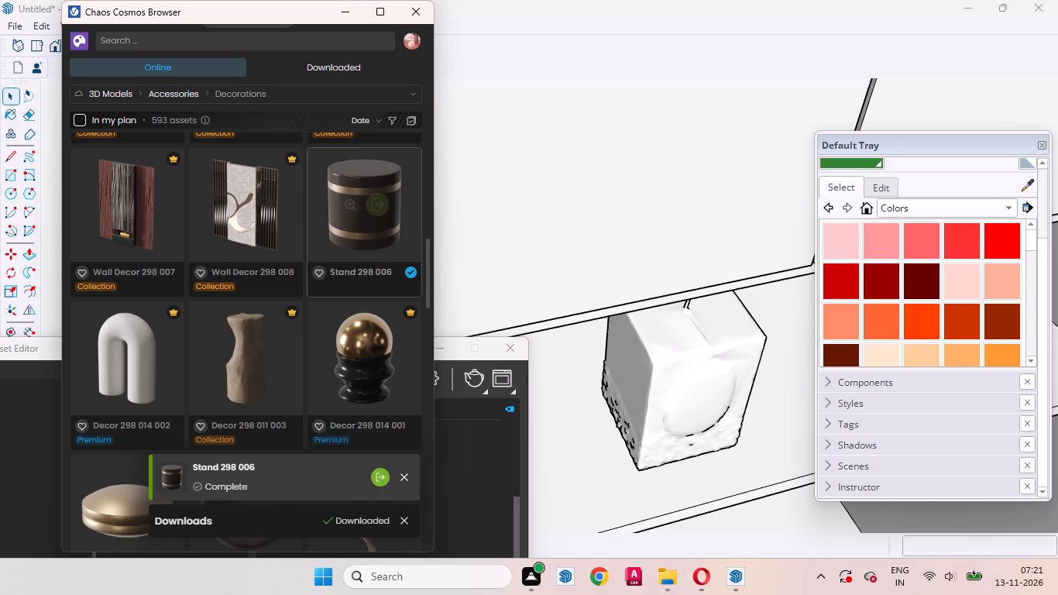
click(379, 199)
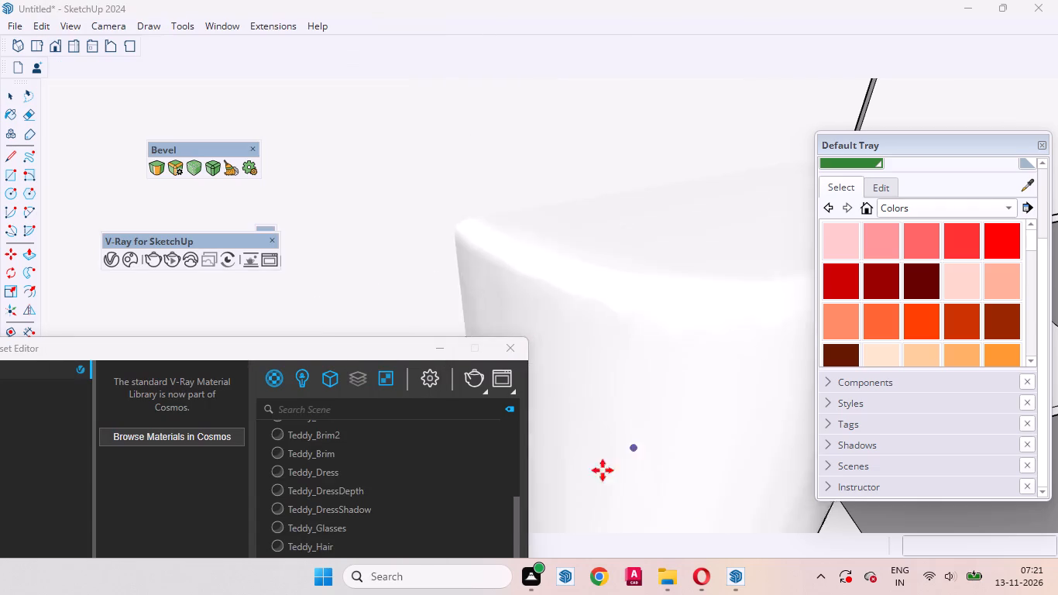
scroll(608, 465, down, 3)
scroll(596, 387, down, 14)
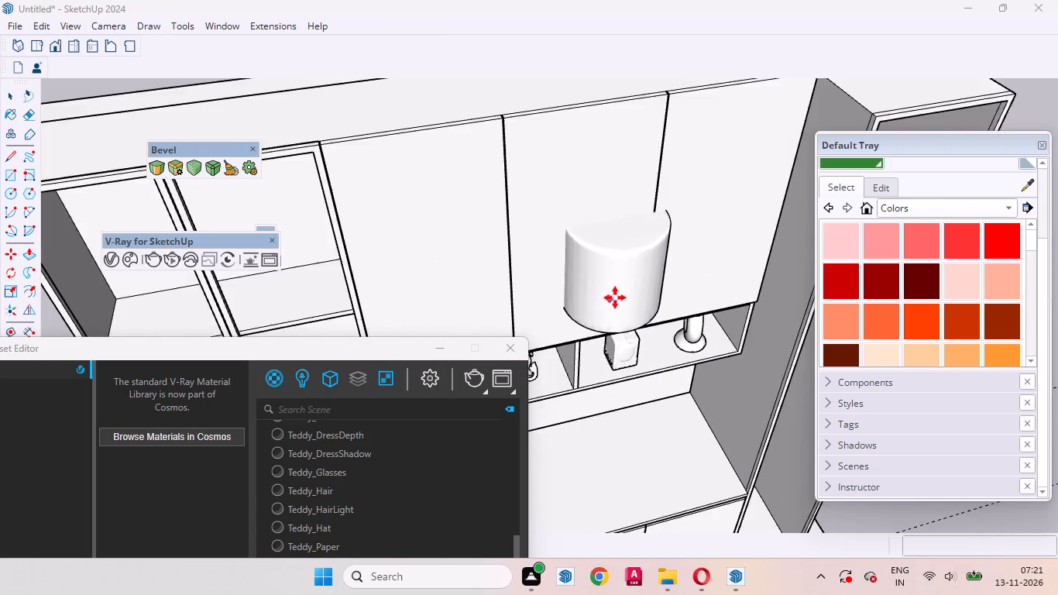
scroll(615, 297, down, 10)
middle_drag(665, 411, 570, 315)
scroll(627, 416, up, 3)
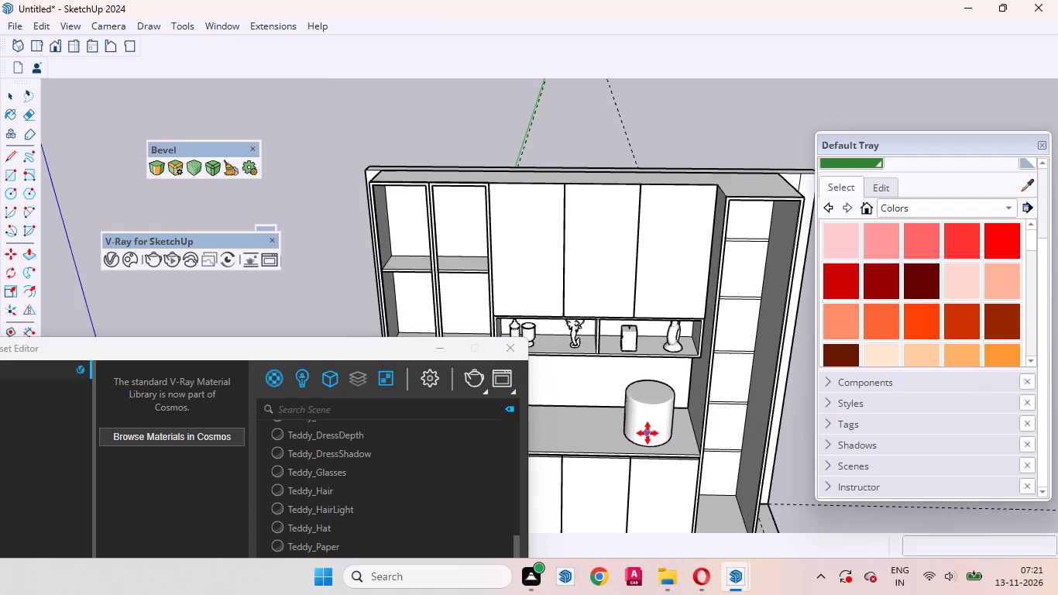
scroll(657, 432, down, 9)
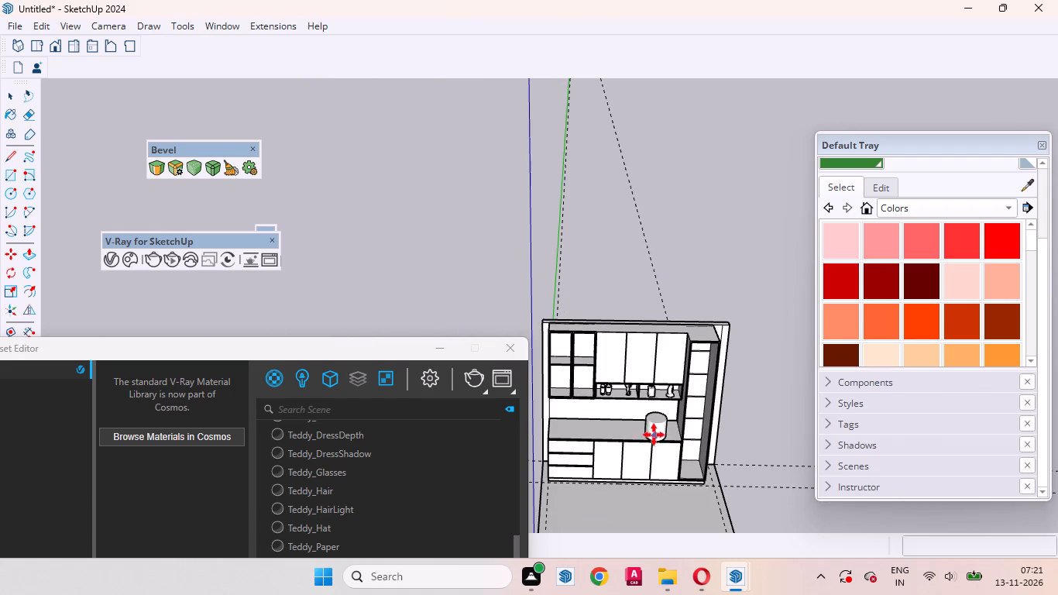
click(651, 428)
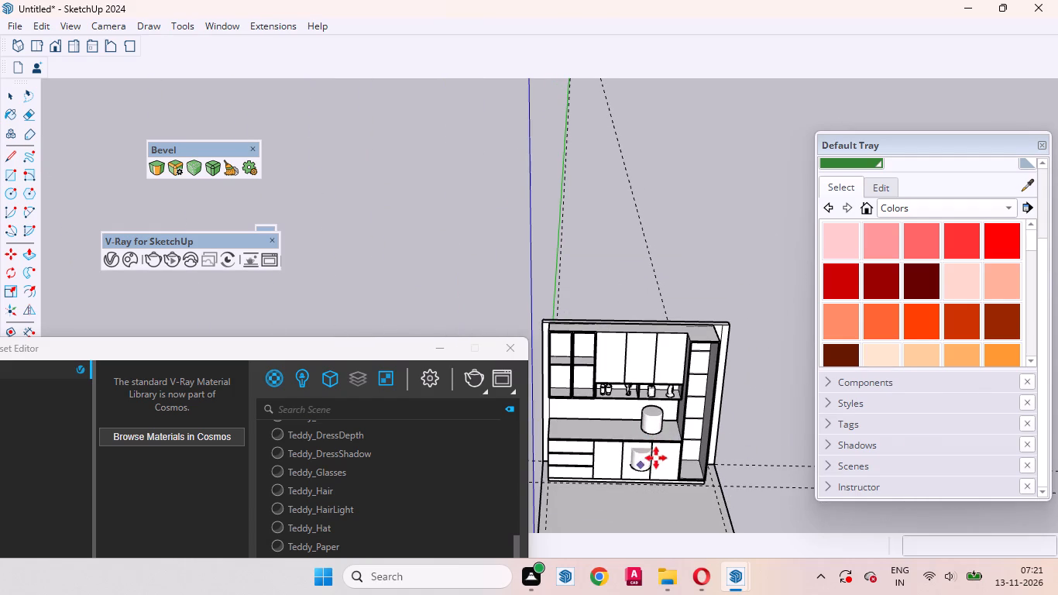
key(space)
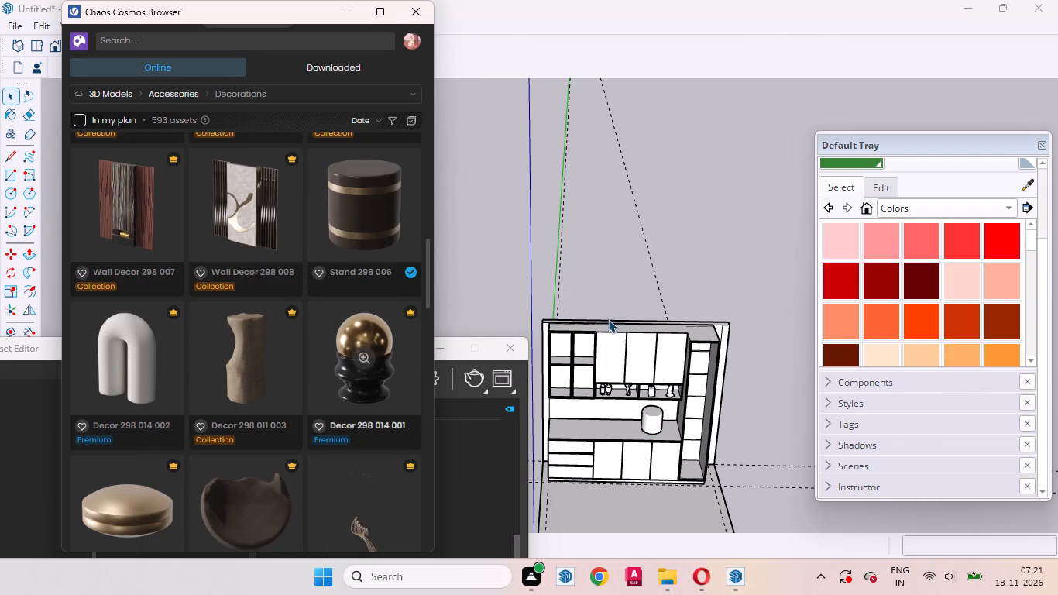
Scale the cylindrical stand down uniformly from its top back corner, and deselect it.
scroll(644, 404, up, 10)
middle_drag(658, 435, 708, 399)
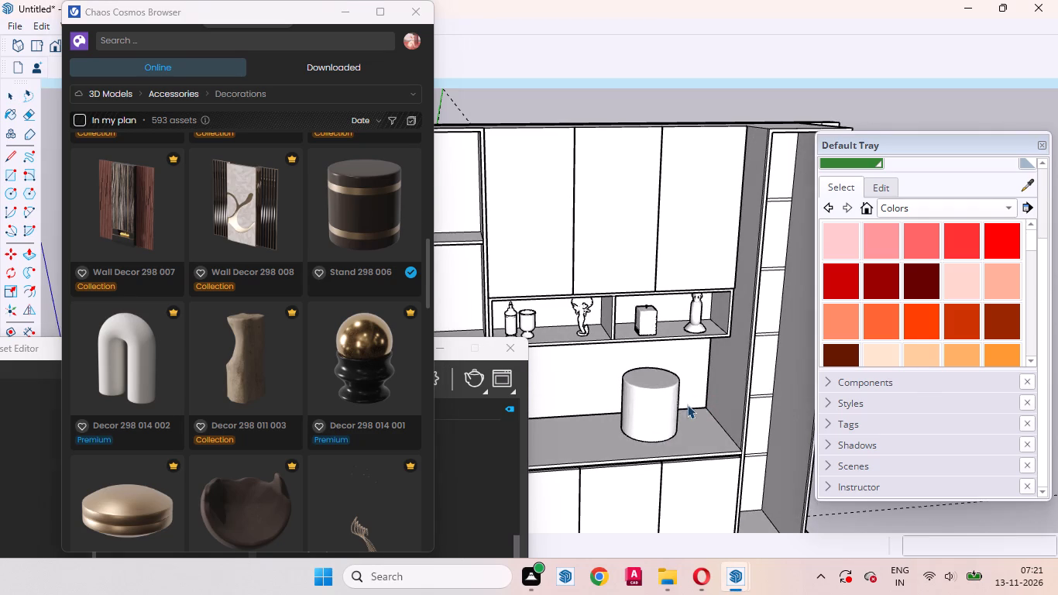
click(662, 413)
key(s)
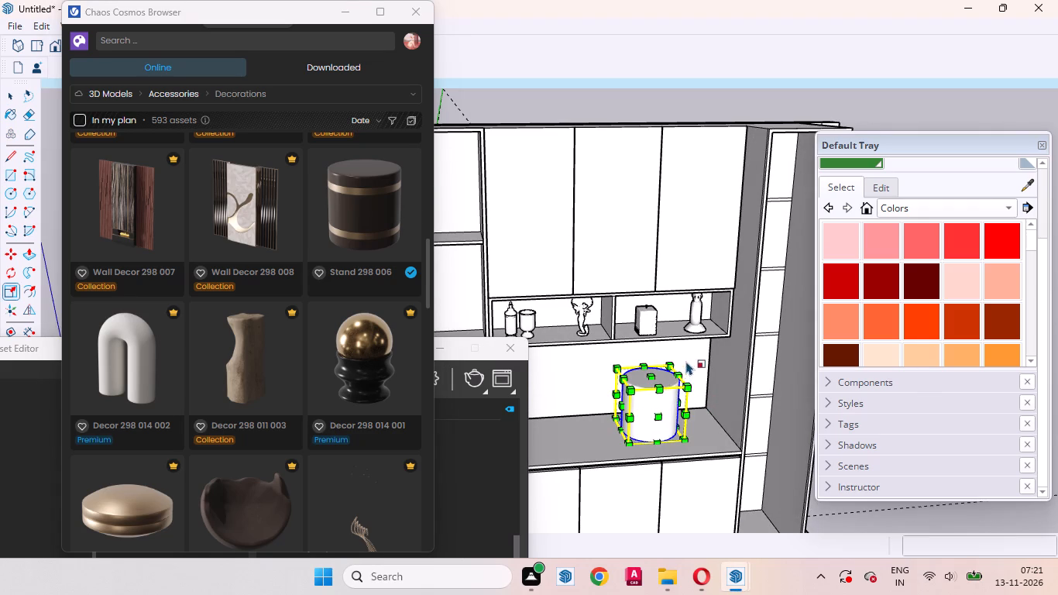
drag(671, 361, 649, 402)
key(space)
click(667, 88)
Move the stand about 1' 3 3/8" along the countertop toward the tall side panel, and about 5 1/2" back toward the wall.
scroll(663, 396, up, 3)
middle_drag(664, 432, 599, 380)
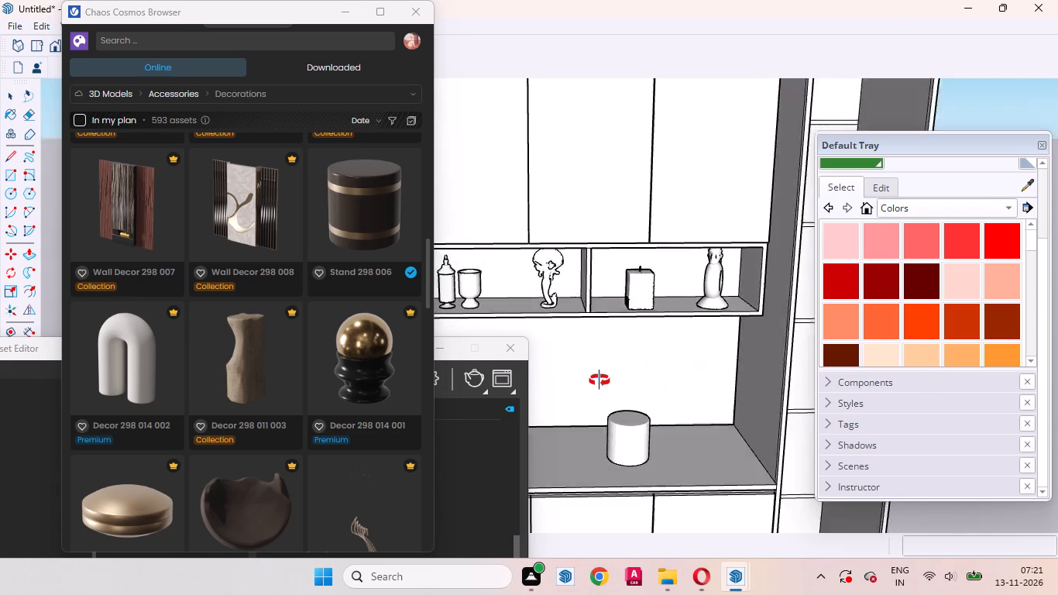
middle_drag(599, 380, 594, 372)
click(627, 449)
key(m)
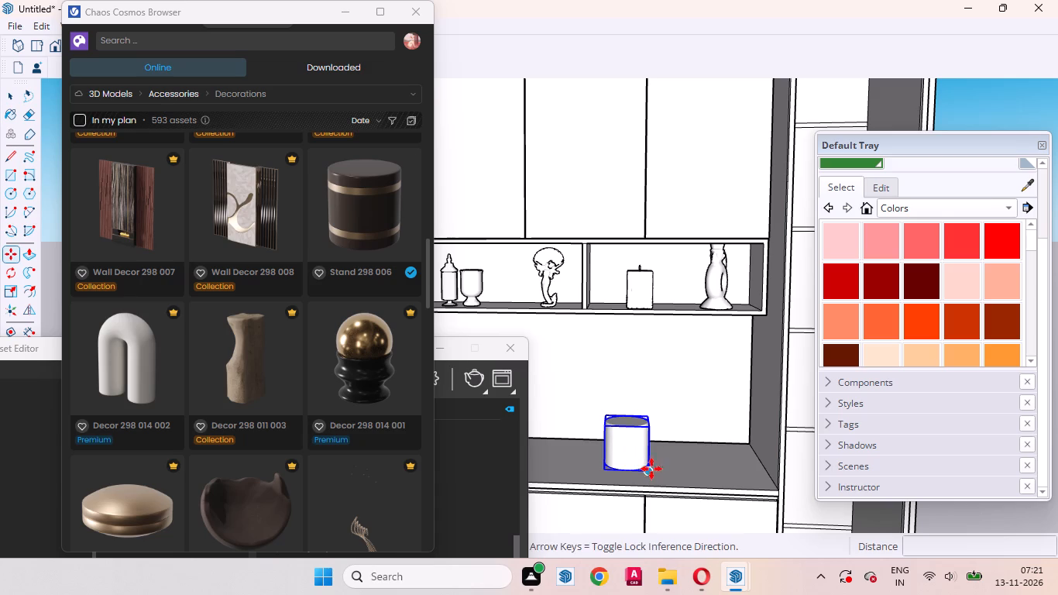
click(630, 476)
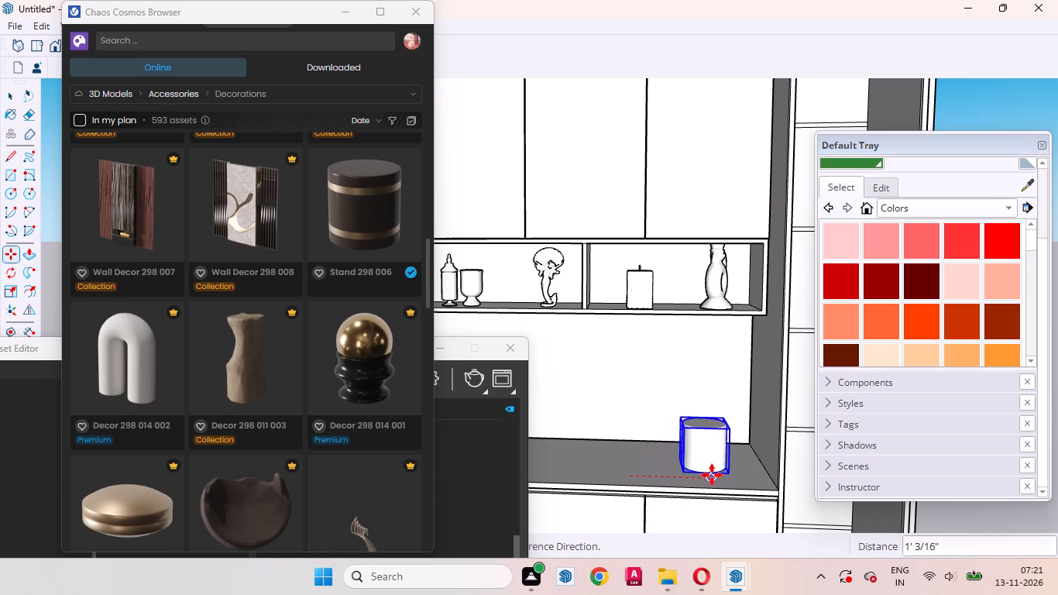
click(733, 479)
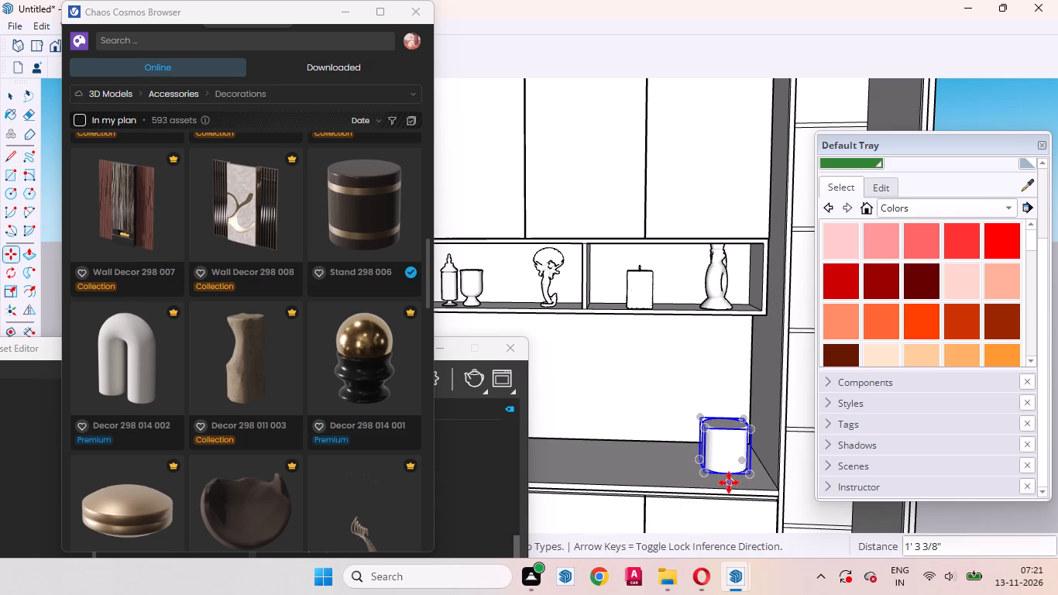
click(728, 484)
click(725, 476)
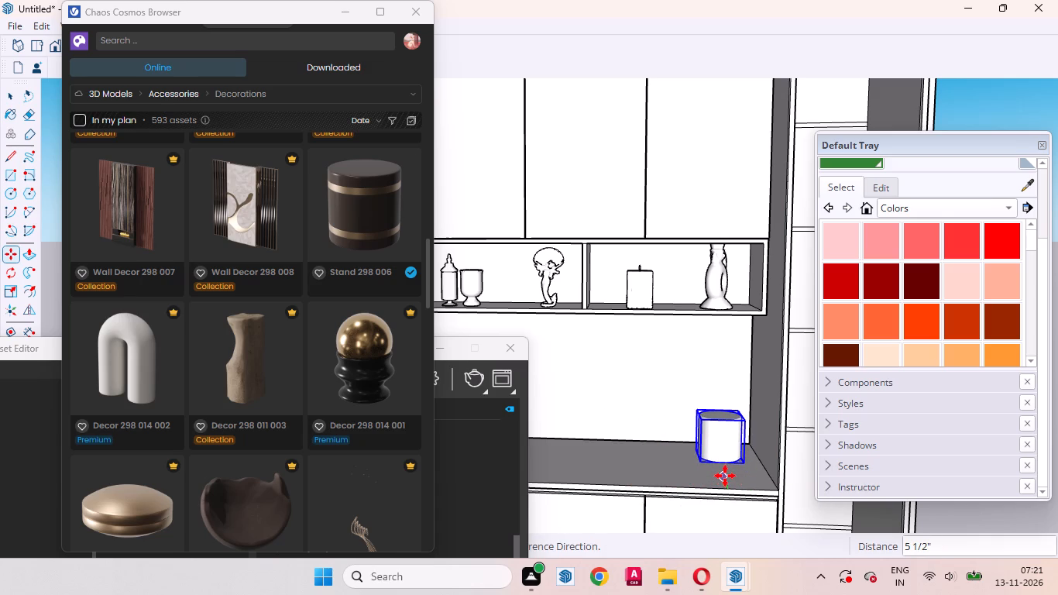
key(space)
Browse the online Decorations models in the Cosmos library for a further piece that suits the countertop.
scroll(393, 294, down, 3)
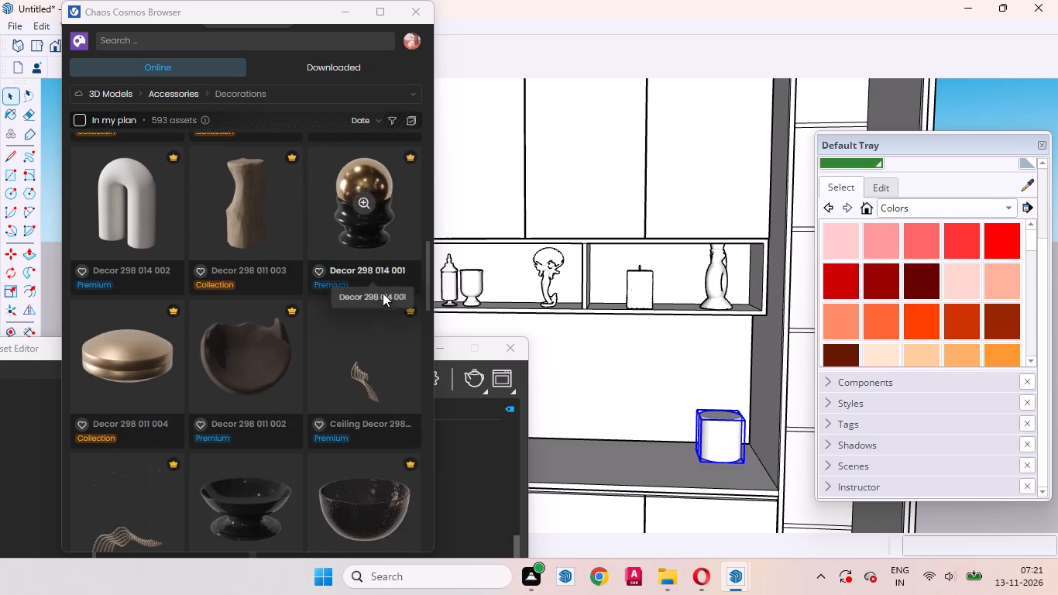
scroll(383, 293, down, 10)
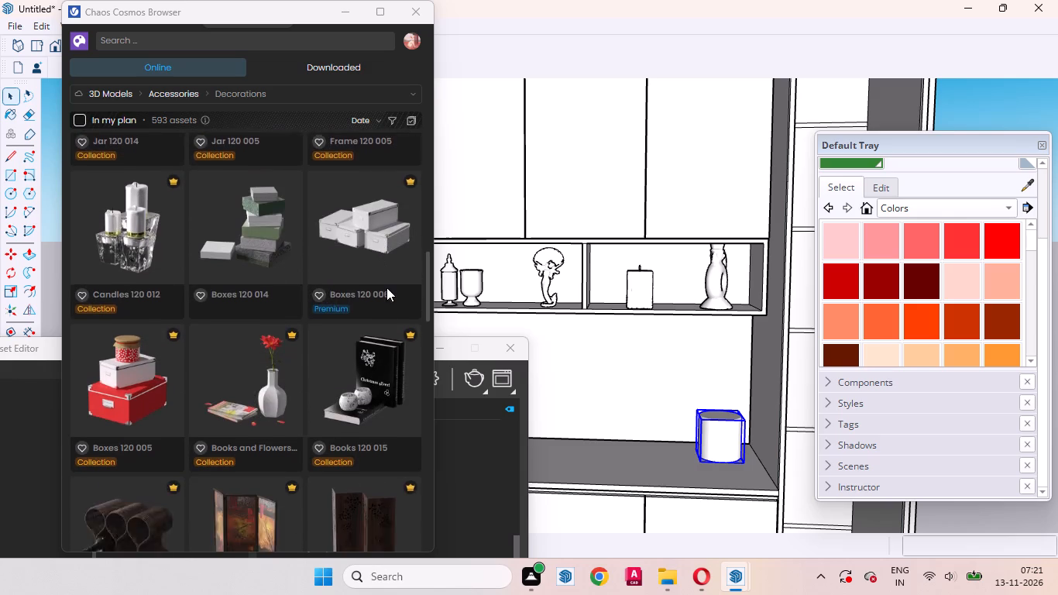
scroll(385, 288, down, 1)
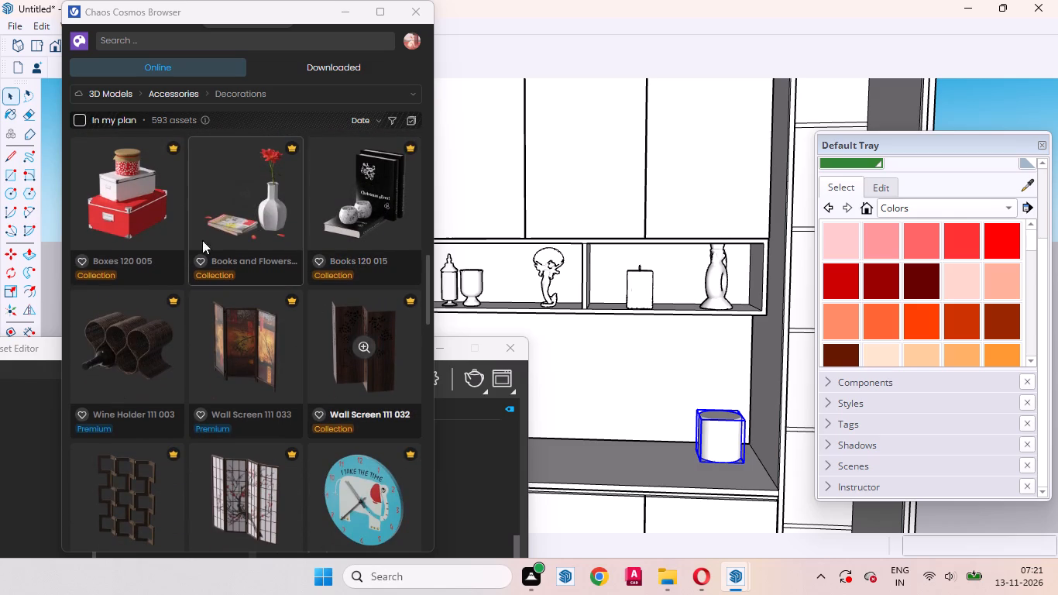
scroll(270, 251, down, 3)
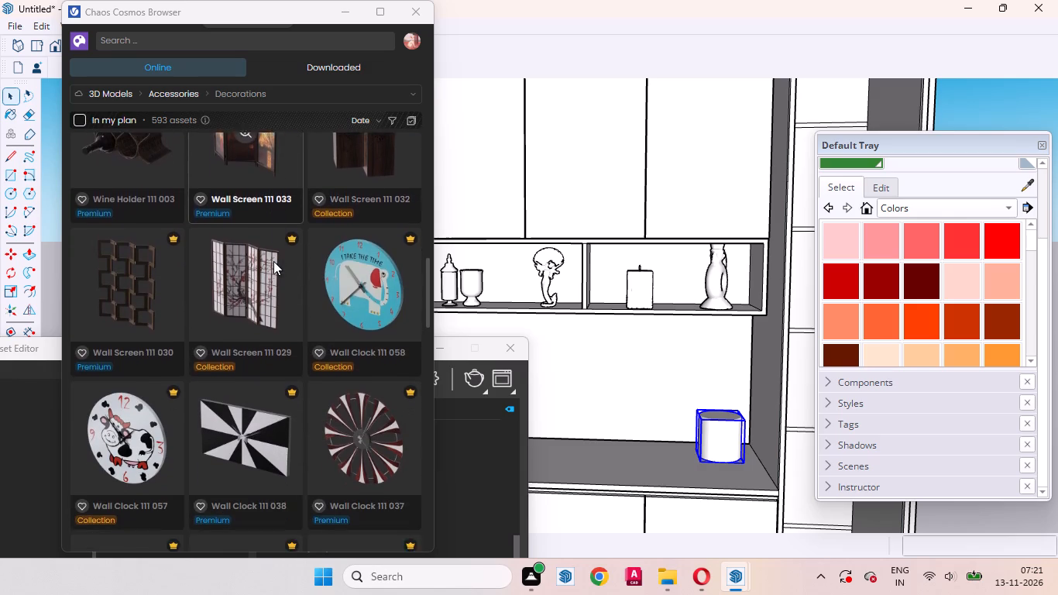
scroll(273, 261, down, 9)
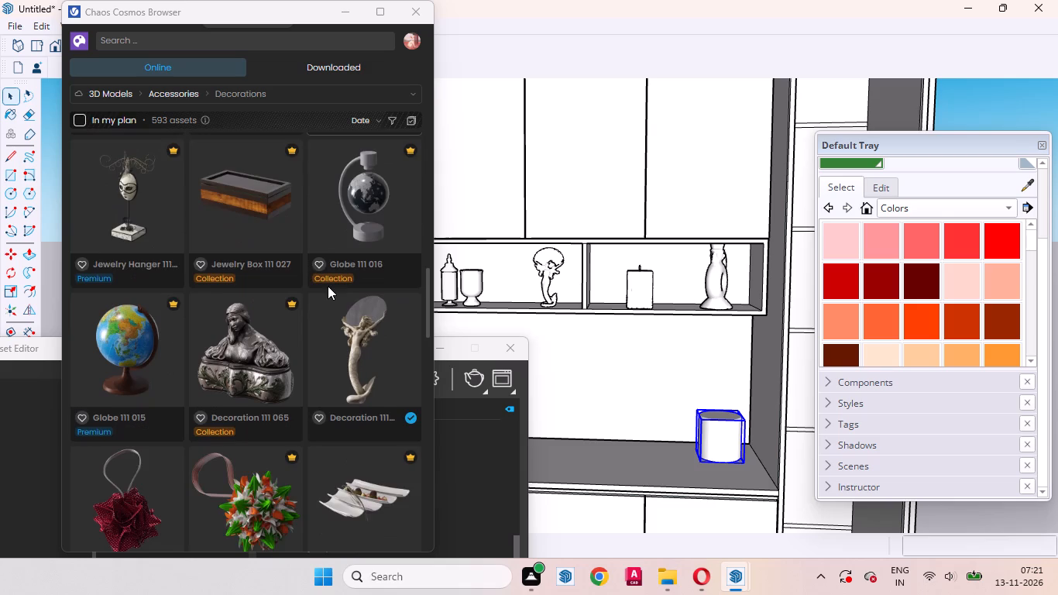
scroll(328, 286, down, 4)
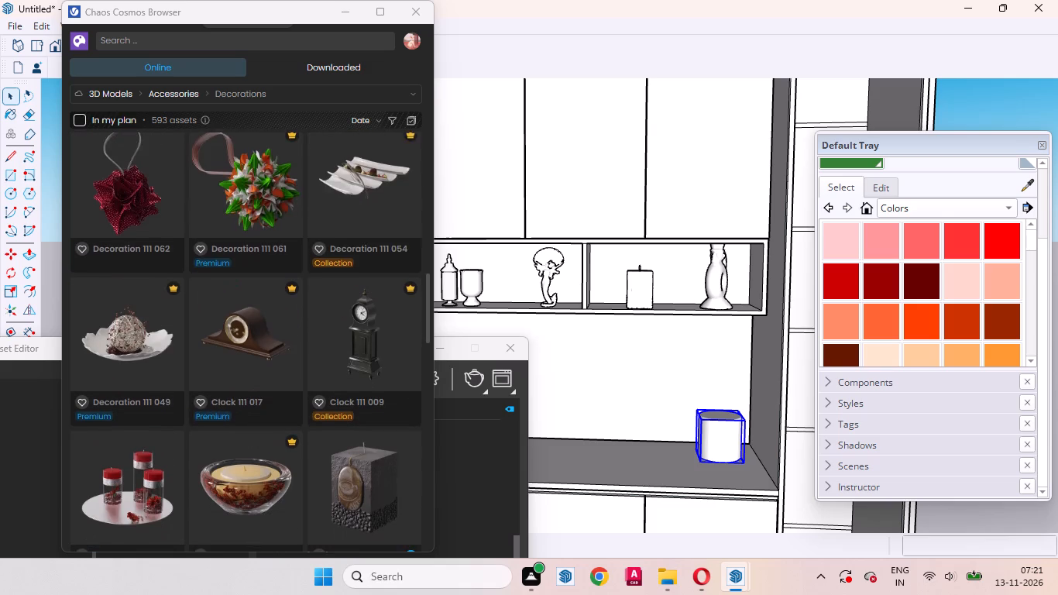
scroll(328, 287, down, 3)
scroll(328, 287, up, 2)
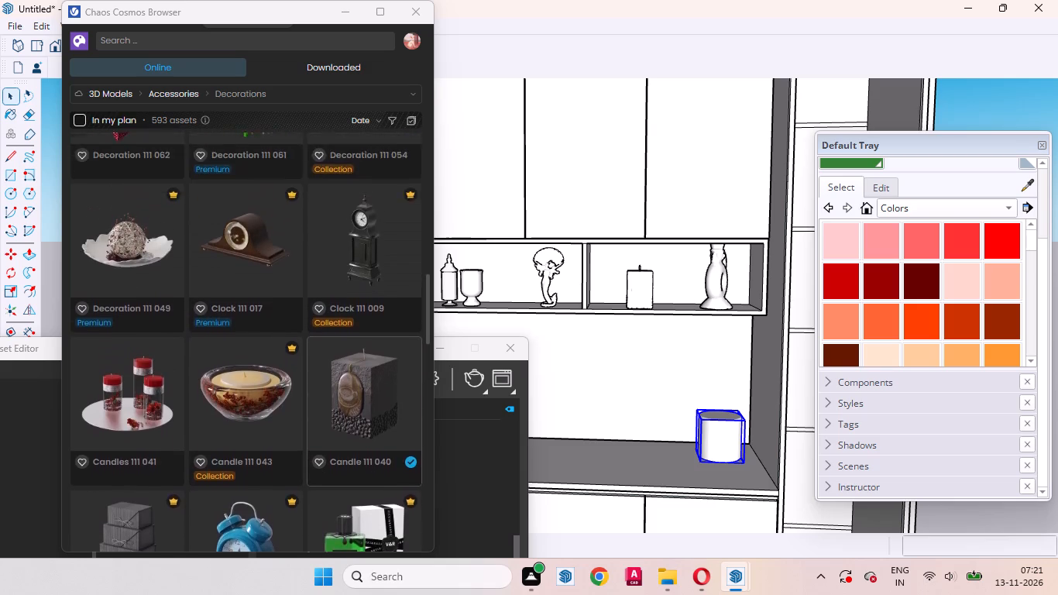
scroll(328, 287, down, 10)
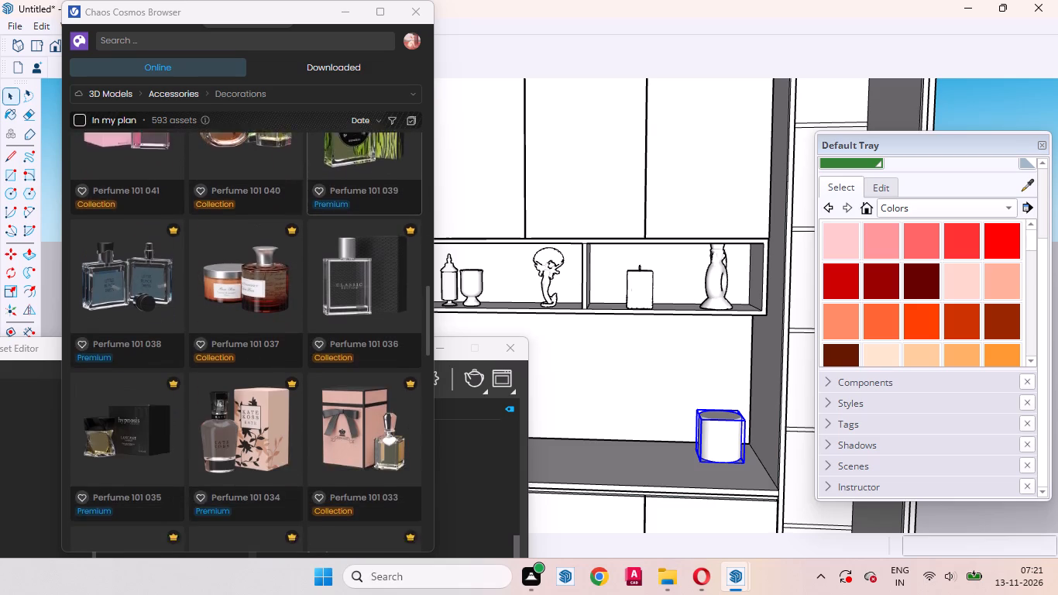
scroll(328, 287, down, 8)
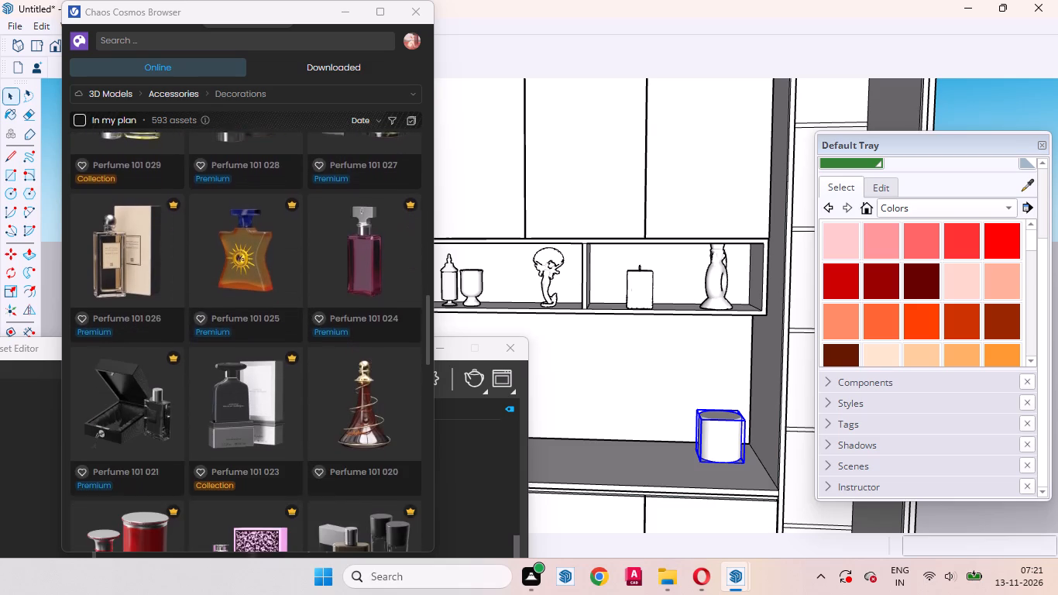
scroll(328, 287, down, 8)
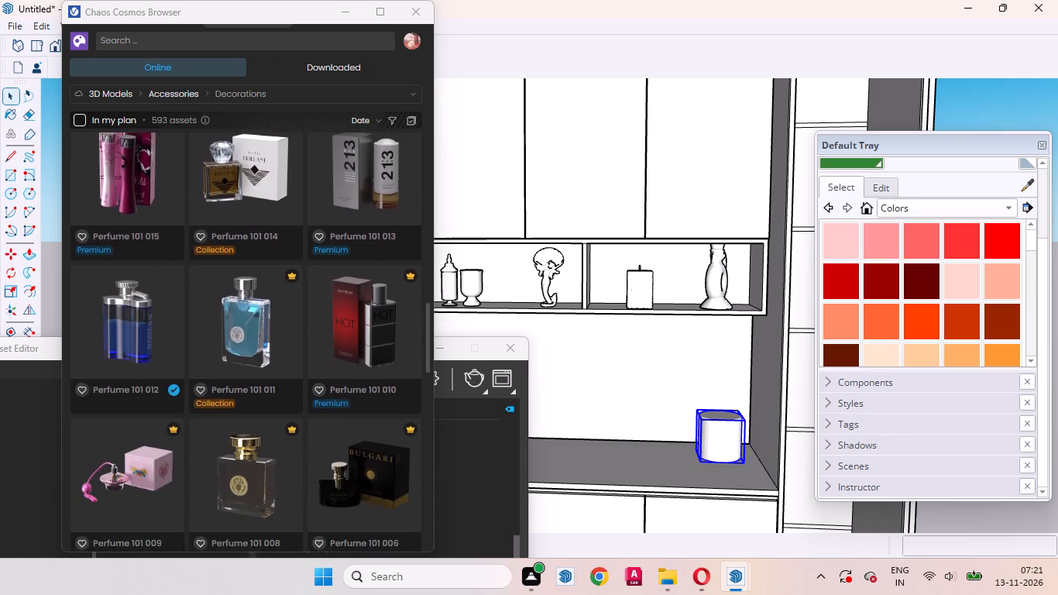
scroll(328, 287, down, 7)
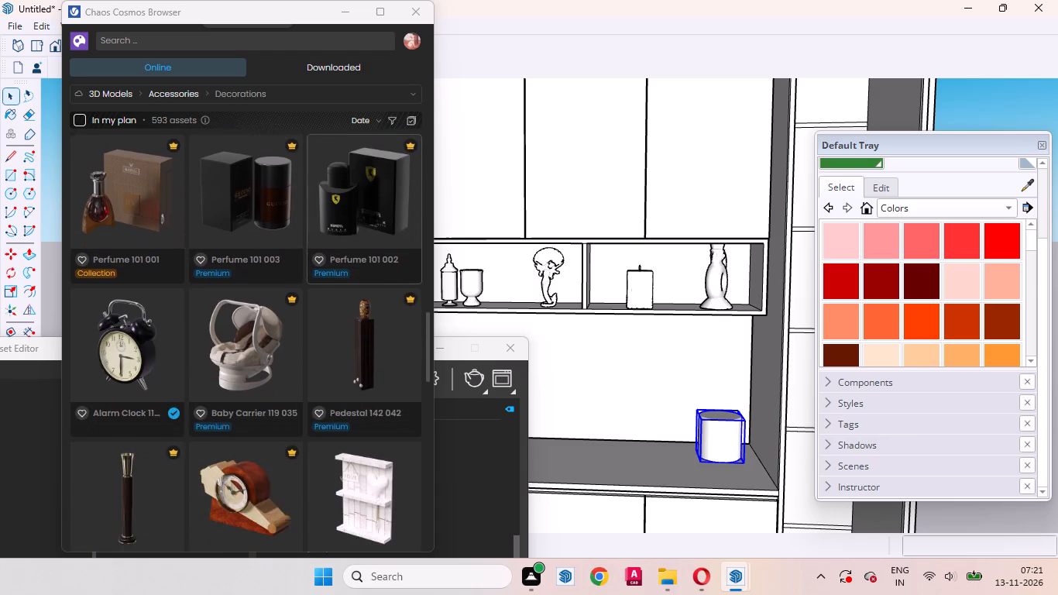
scroll(328, 287, down, 7)
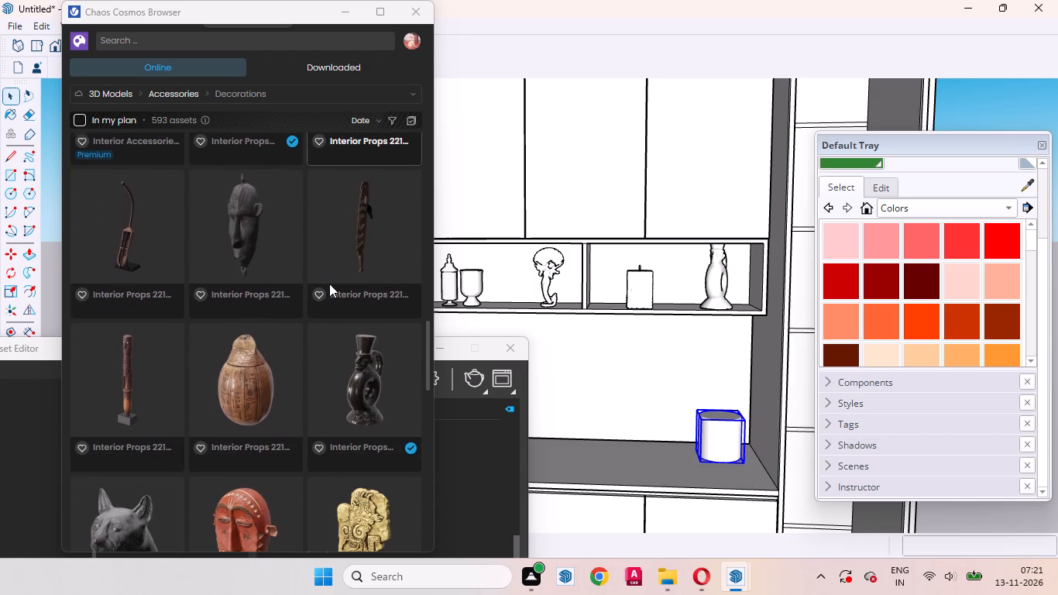
scroll(329, 284, down, 2)
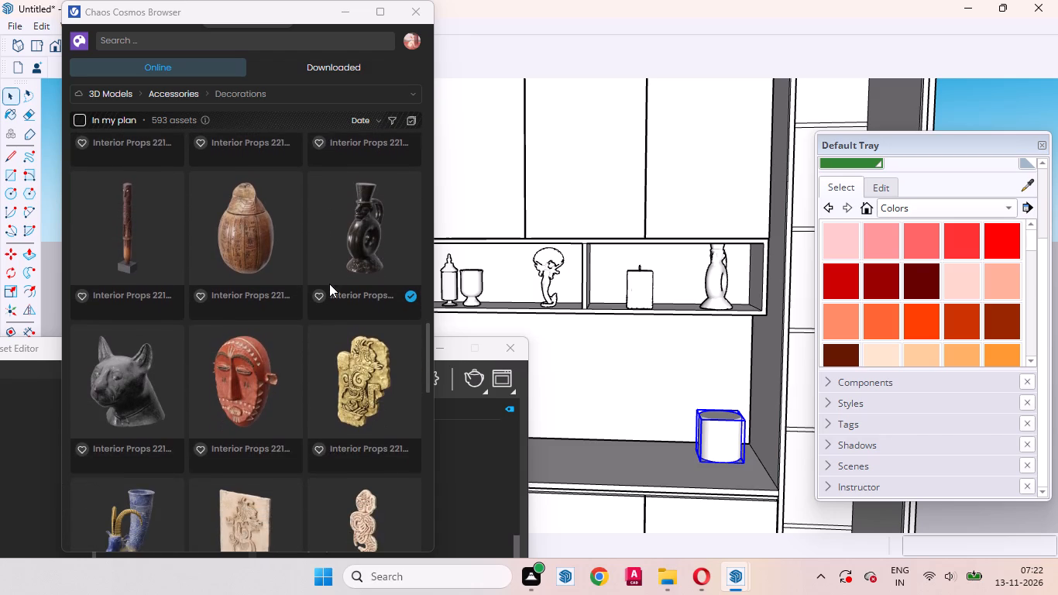
scroll(329, 285, down, 2)
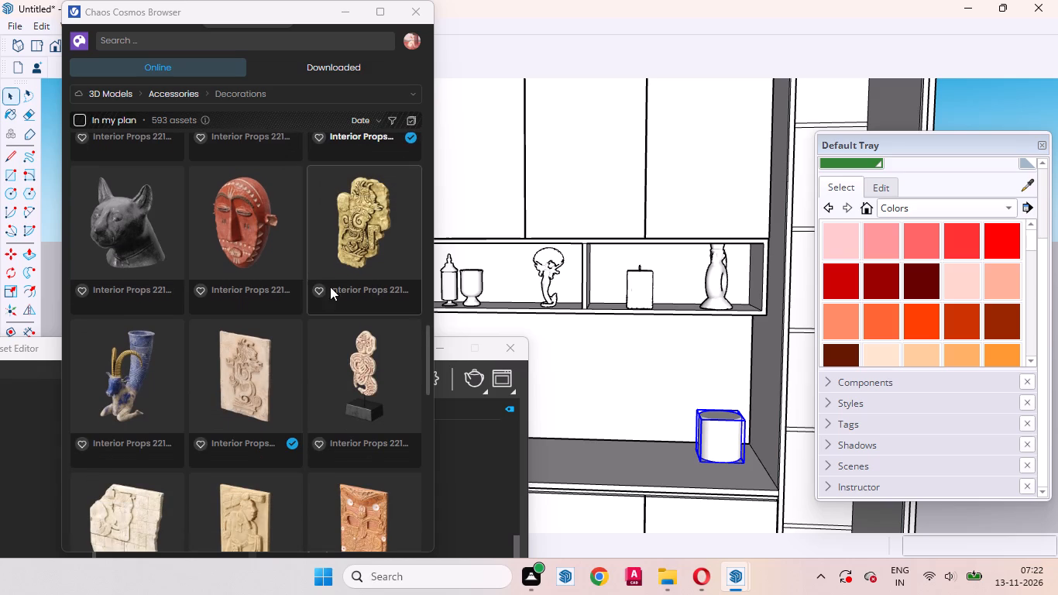
Download Interior Props 221 027 and place the carved relief upright on the countertop beside the stand, against the back panel.
click(376, 215)
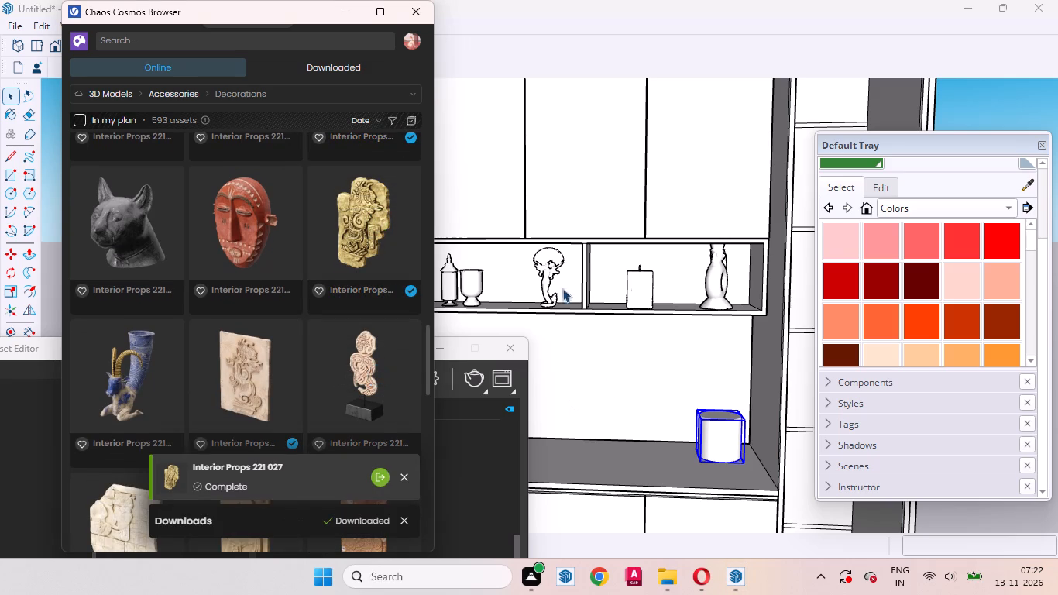
click(378, 222)
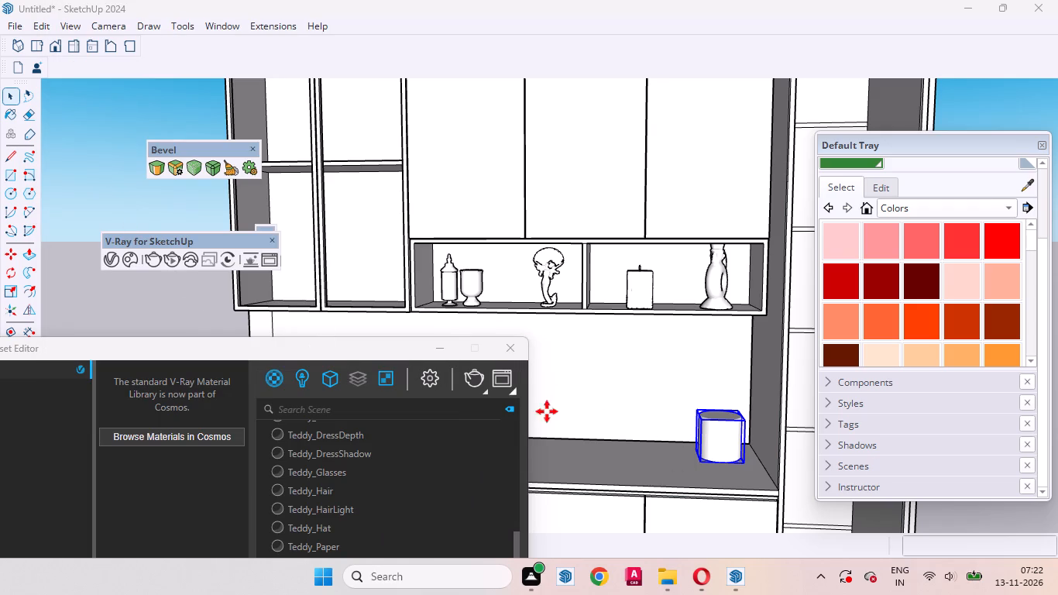
scroll(650, 449, down, 7)
scroll(658, 454, up, 4)
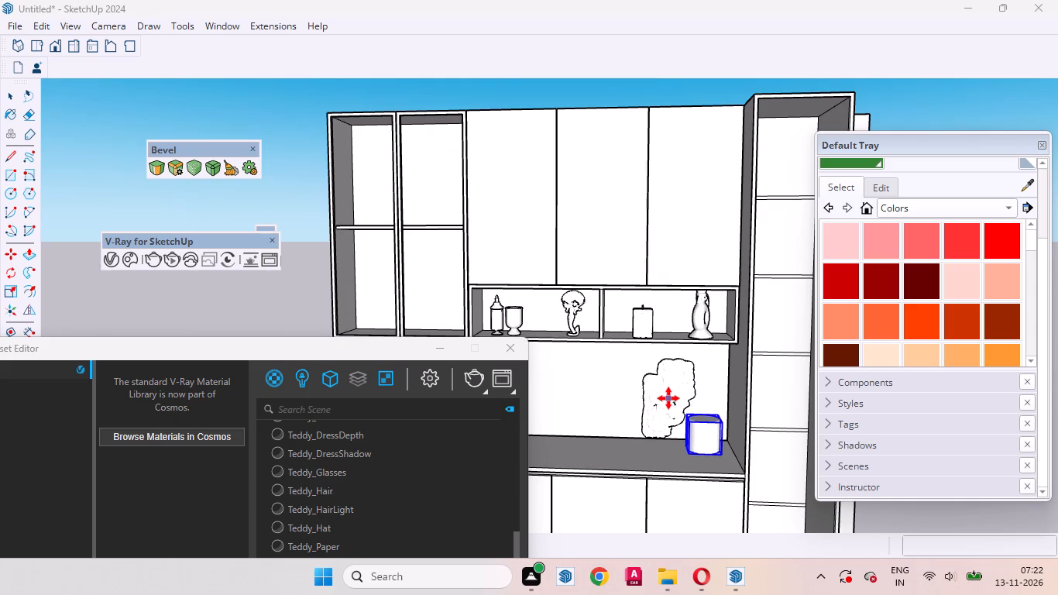
click(668, 398)
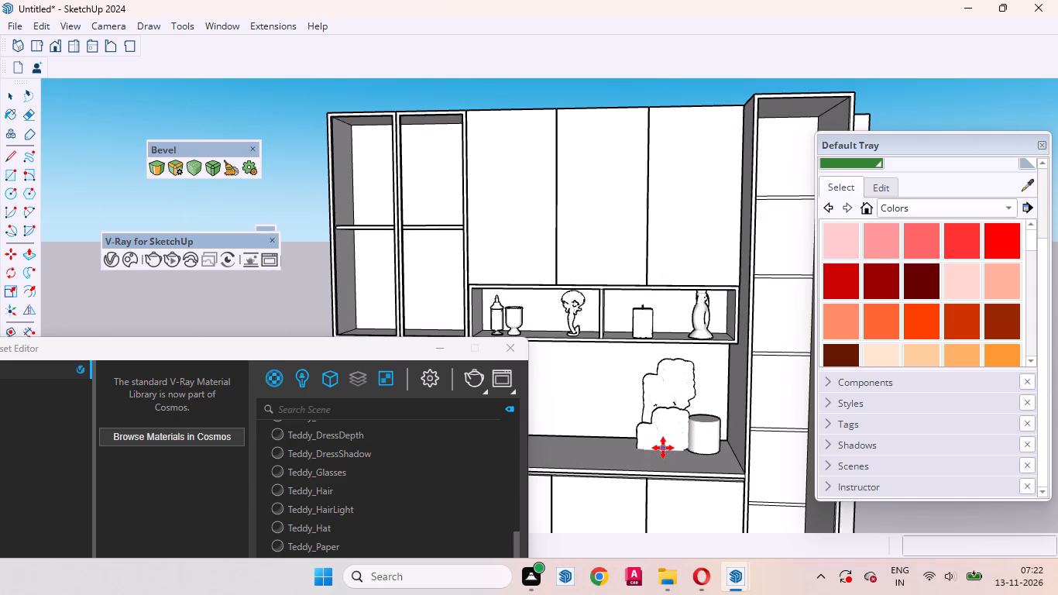
key(space)
Delete the carved relief standing beside the cylindrical stand on the countertop.
click(664, 420)
middle_drag(681, 423, 682, 460)
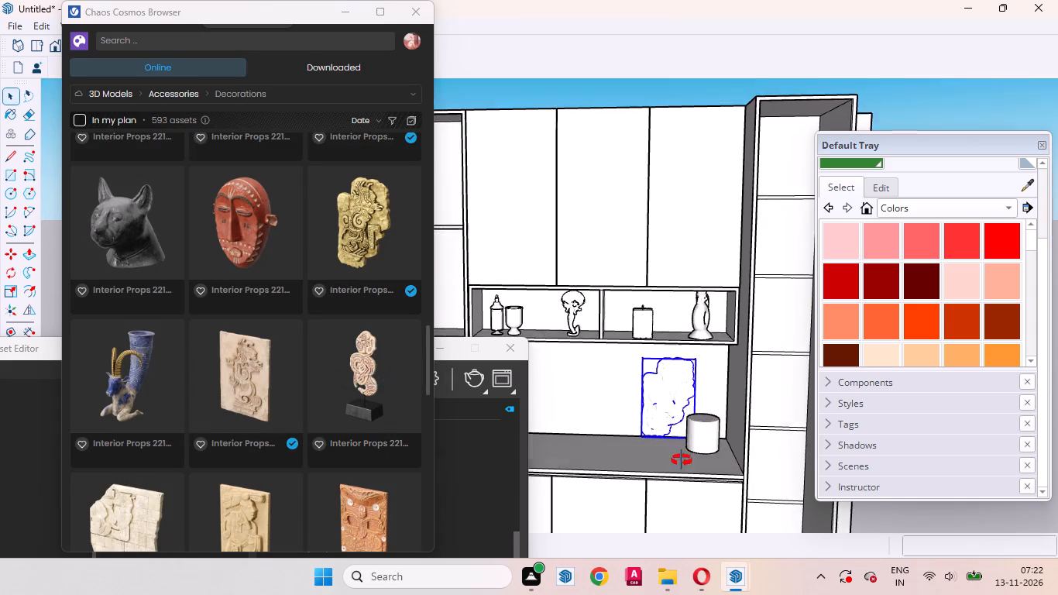
middle_drag(682, 460, 783, 482)
scroll(692, 451, up, 7)
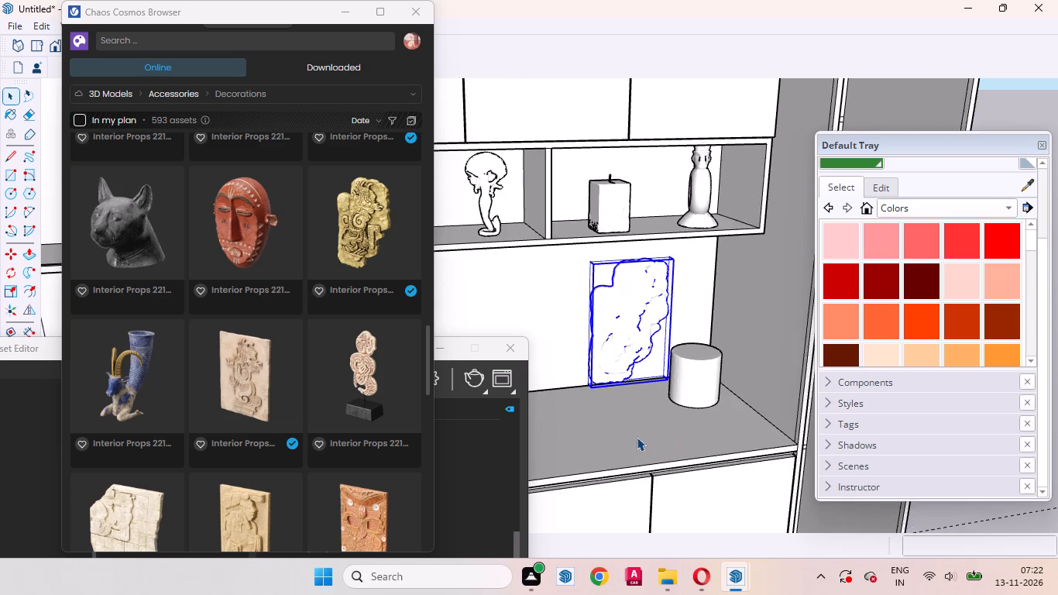
scroll(637, 437, up, 4)
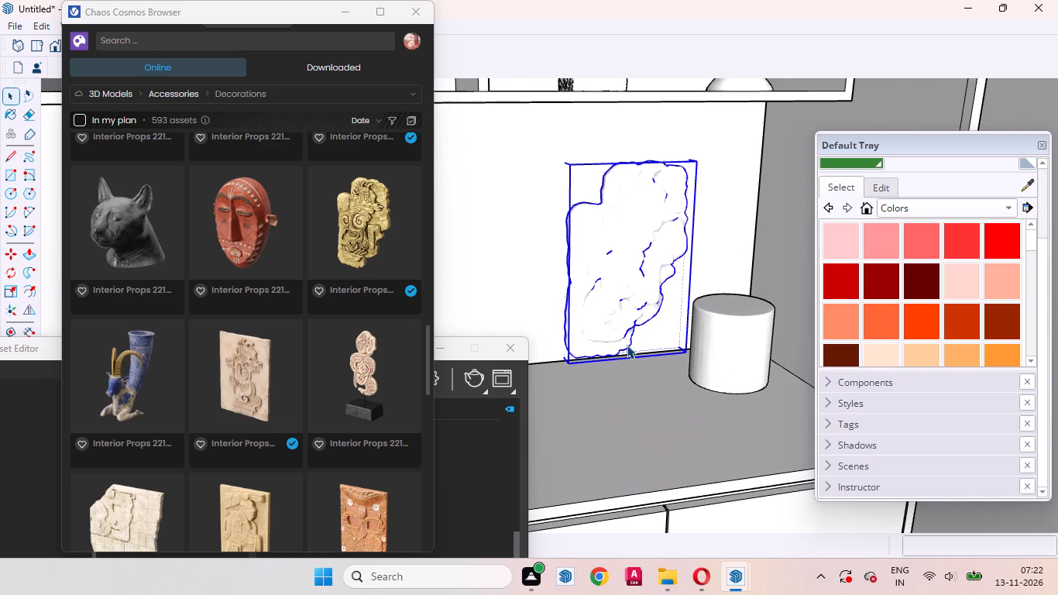
key(Delete)
Download Interior Props 221 024 and place the sculpture on the countertop beside the cylindrical stand.
click(377, 373)
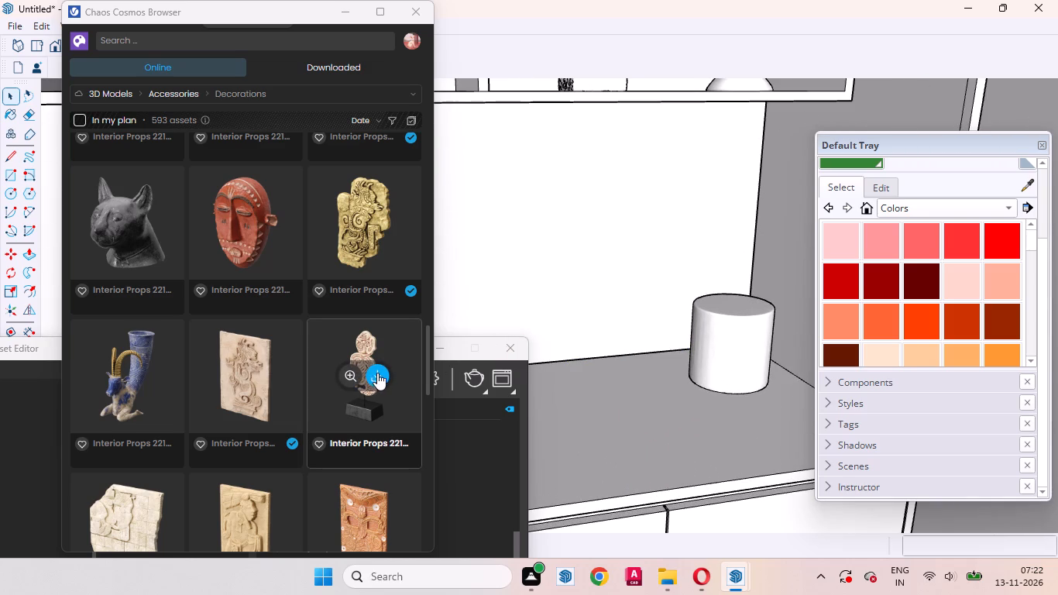
scroll(352, 372, down, 2)
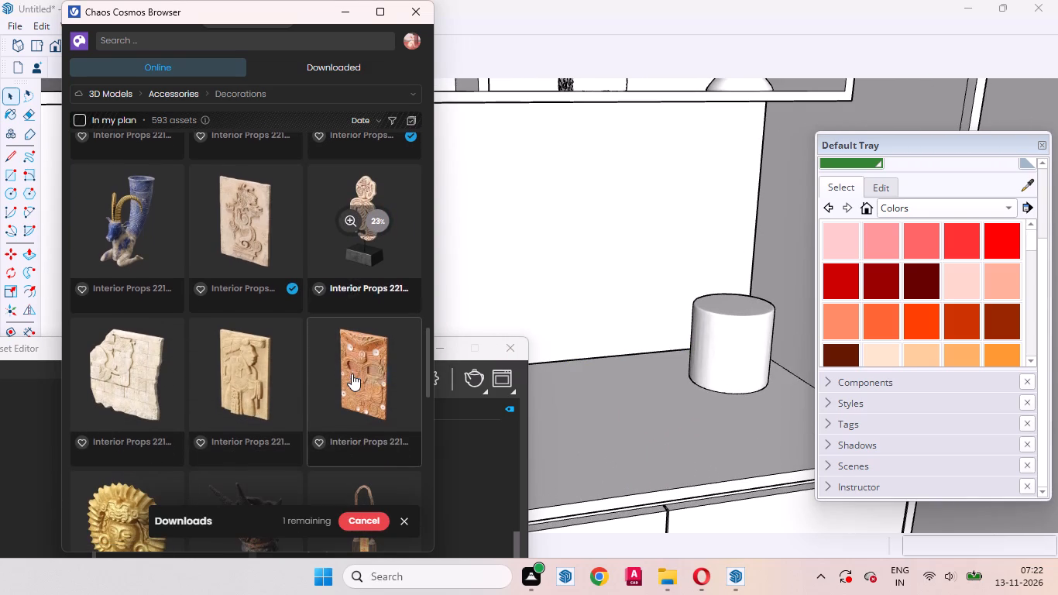
drag(299, 280, 385, 301)
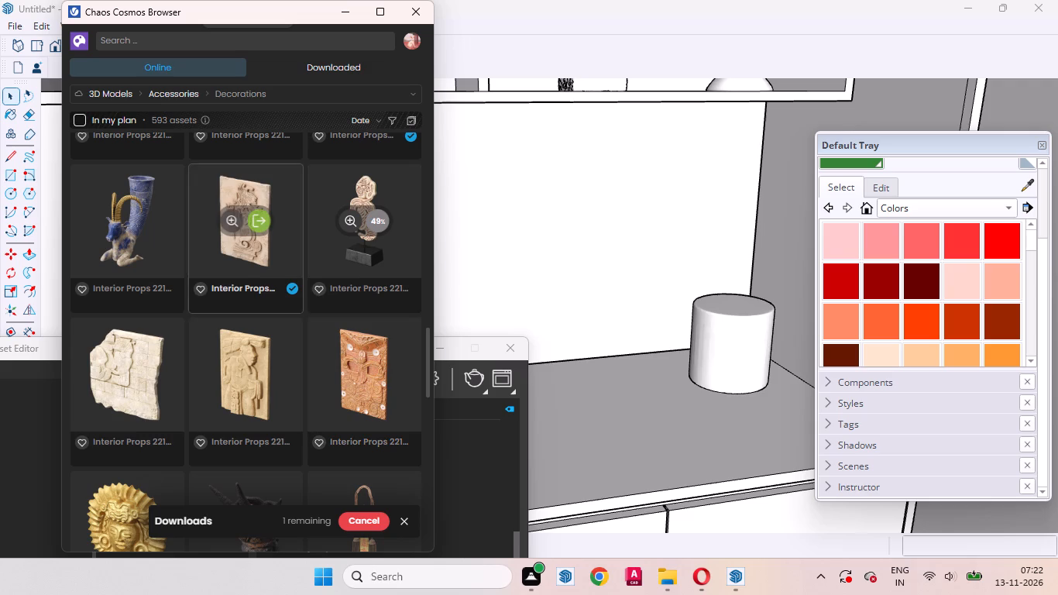
scroll(321, 284, up, 1)
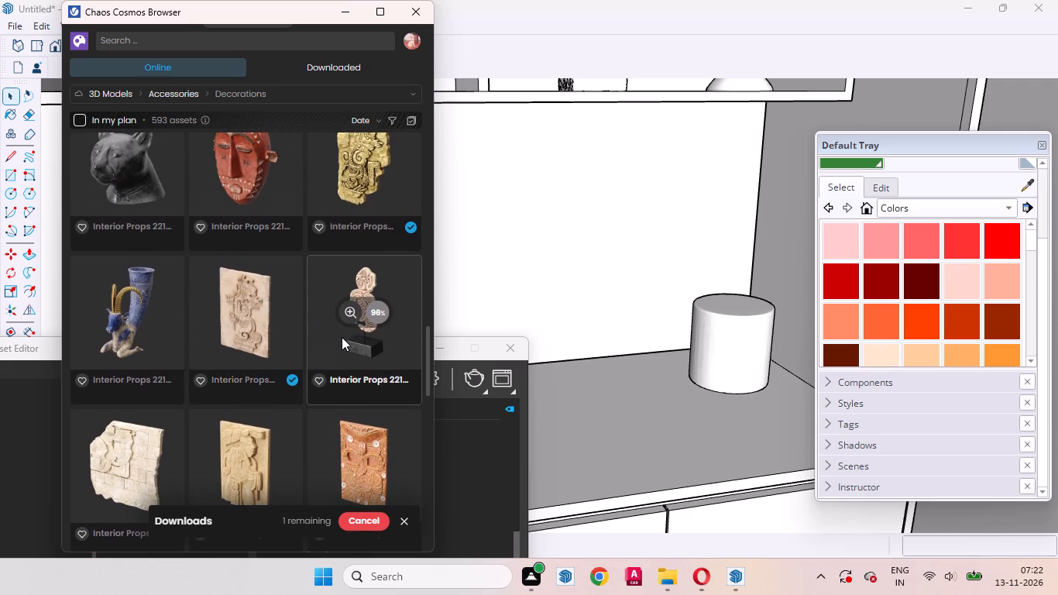
click(379, 318)
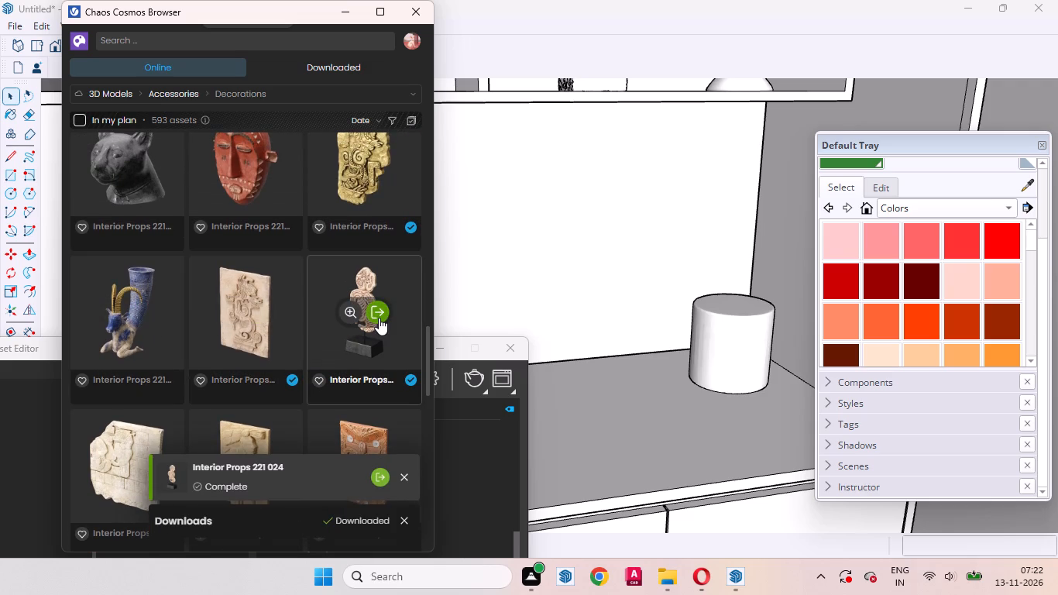
drag(627, 401, 627, 390)
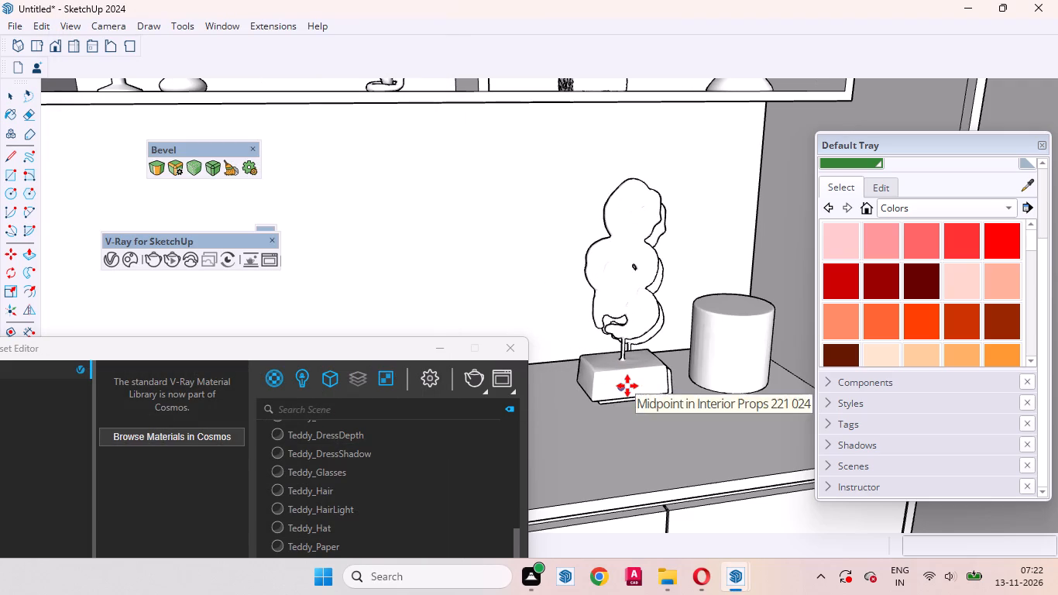
key(space)
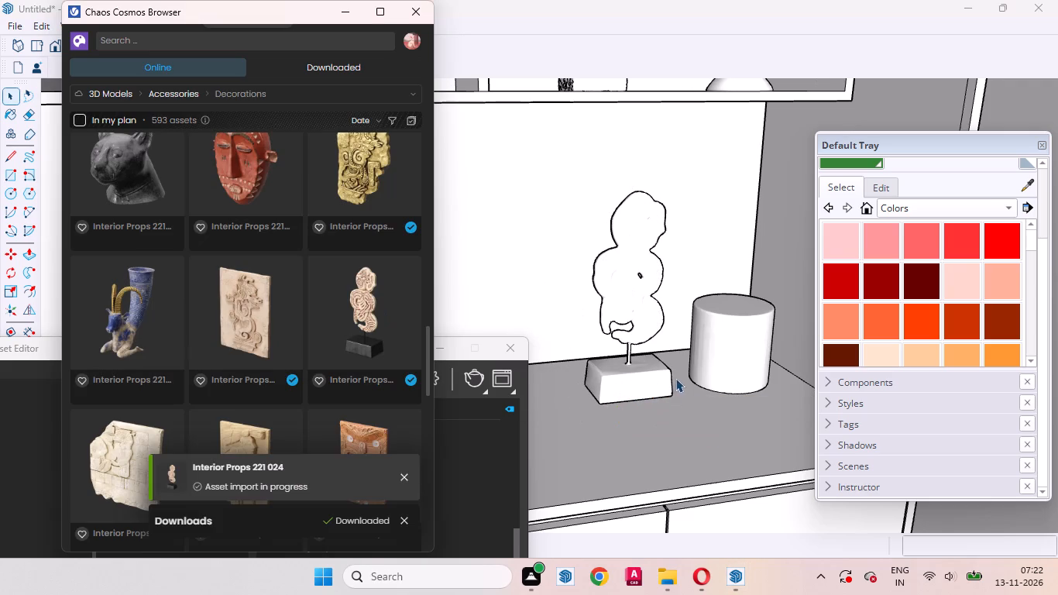
Rotate the sculpture slightly about a front corner of its base, keeping it flat on the countertop.
middle_drag(668, 403, 482, 476)
scroll(706, 383, down, 11)
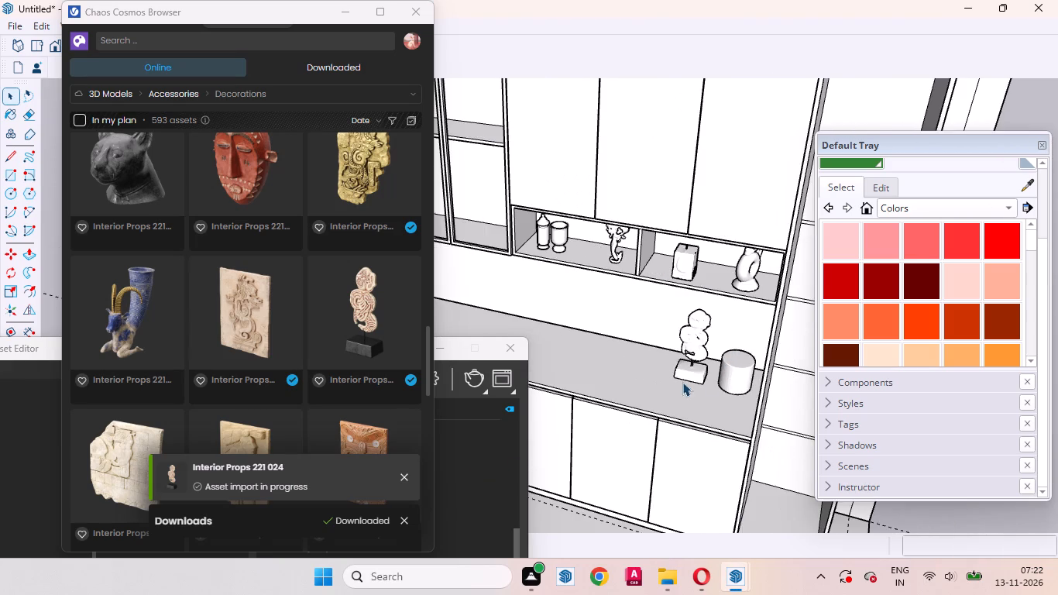
middle_drag(696, 366, 772, 313)
click(679, 352)
scroll(696, 349, up, 4)
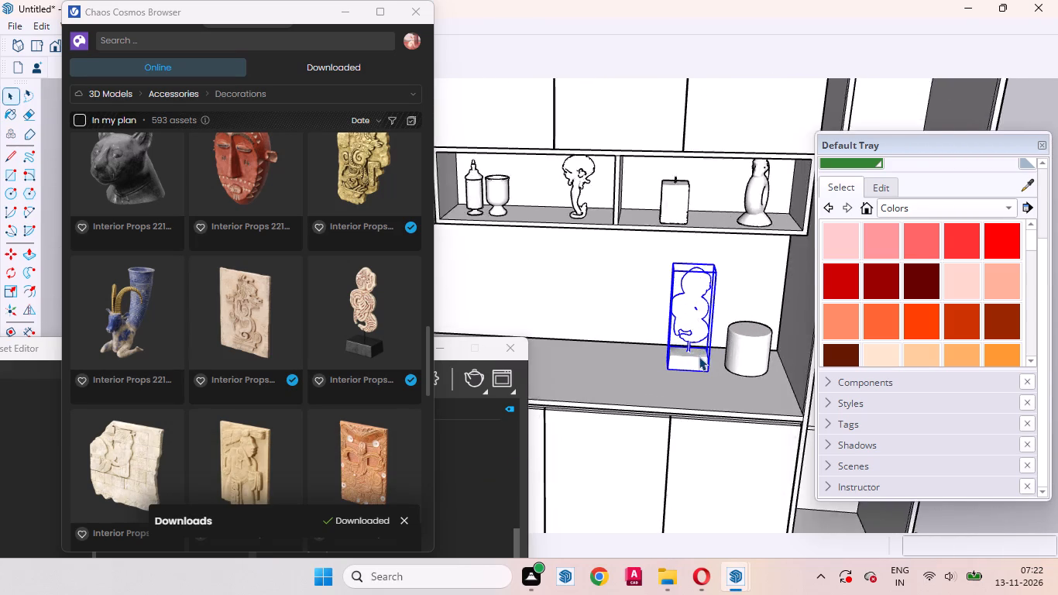
scroll(699, 356, up, 2)
key(q)
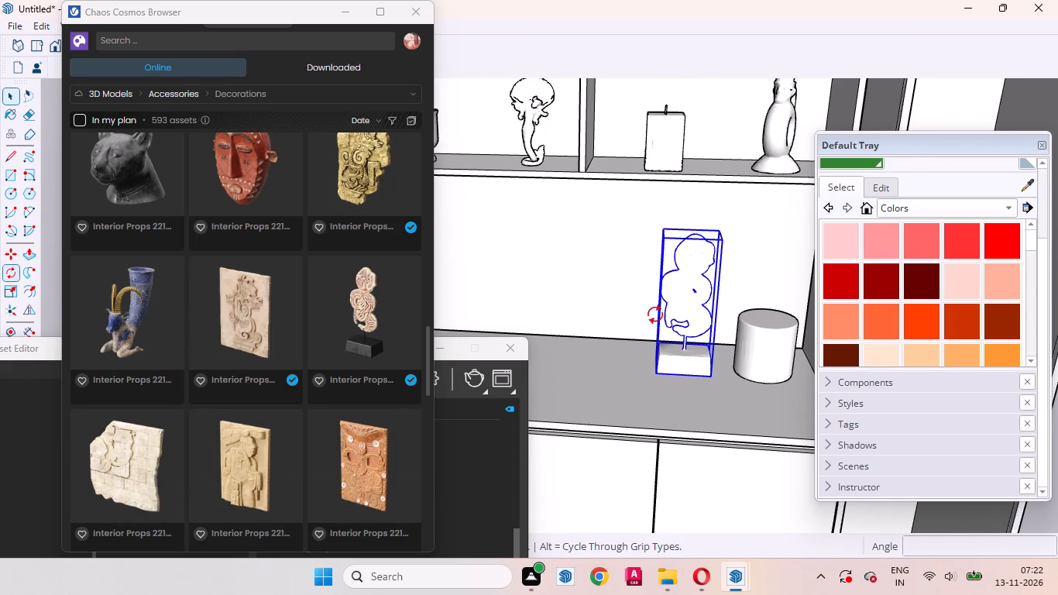
scroll(671, 390, up, 4)
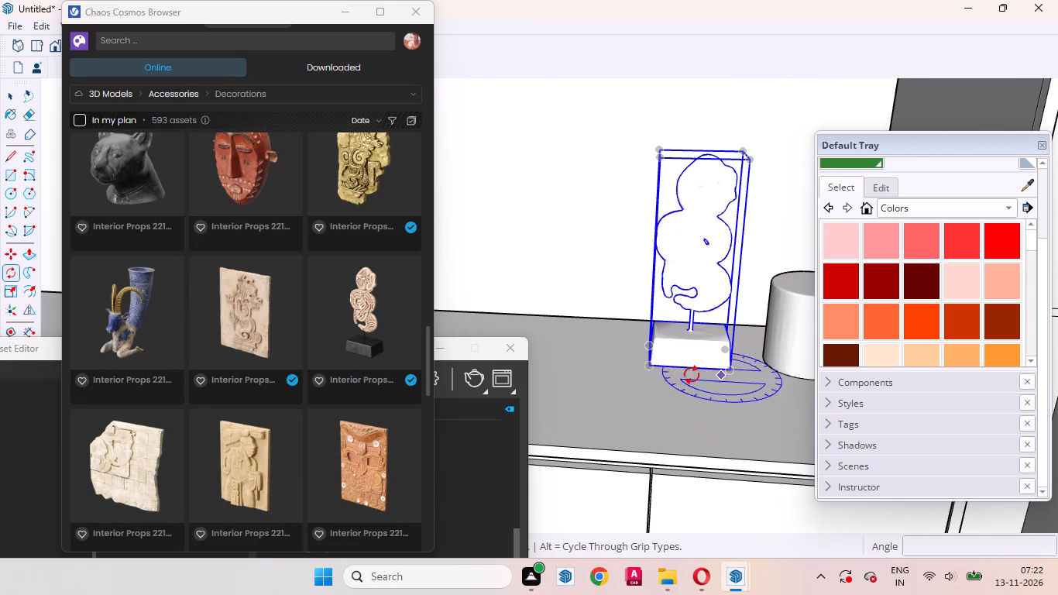
click(653, 373)
click(706, 373)
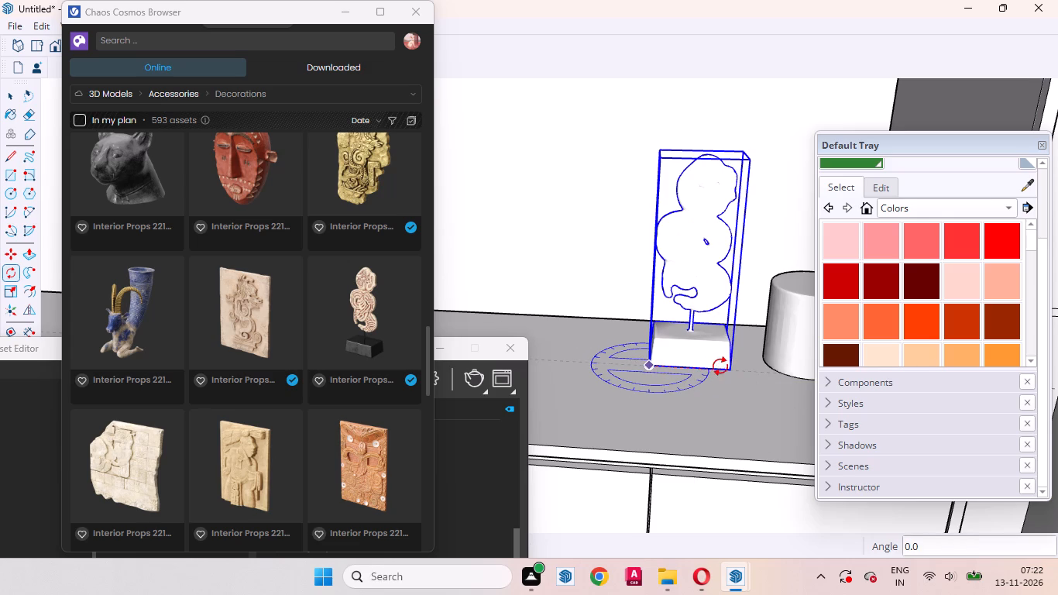
click(720, 382)
key(space)
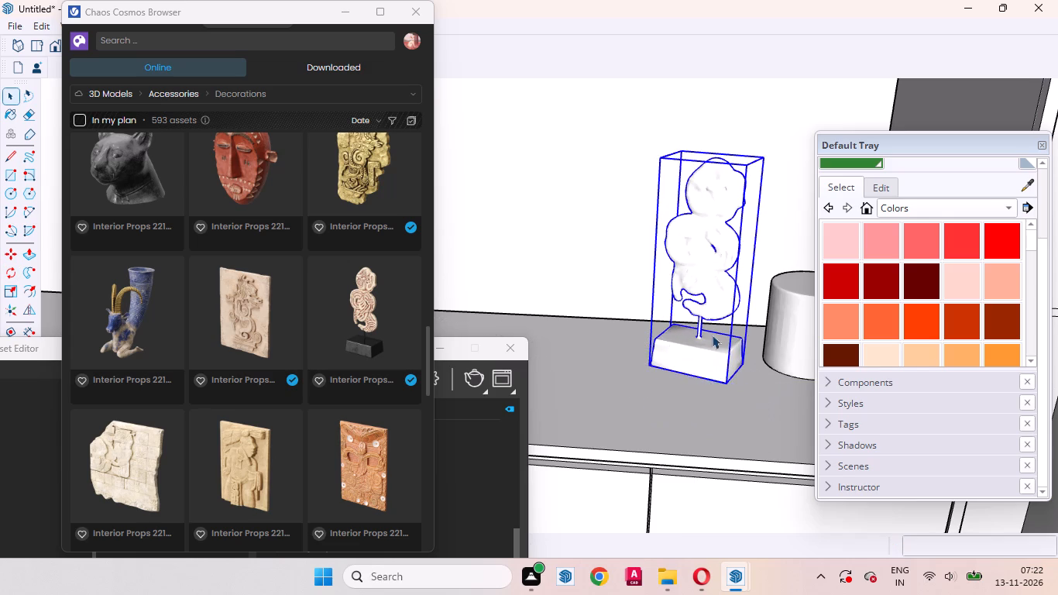
Browse the online Decorations models in the Cosmos library for another piece to set on the countertop.
scroll(713, 331, down, 8)
scroll(383, 358, down, 6)
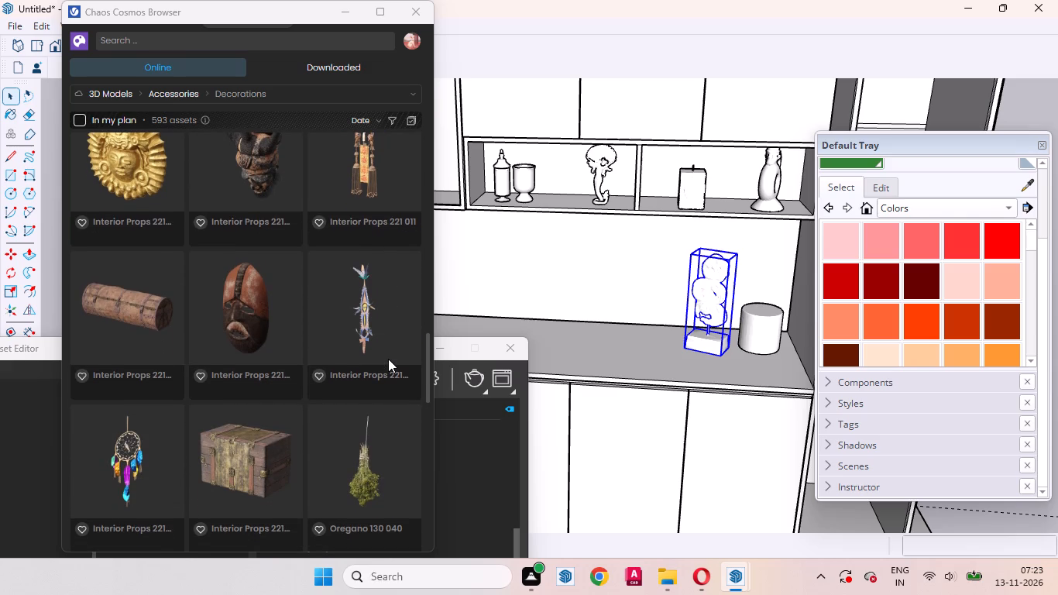
scroll(388, 359, down, 2)
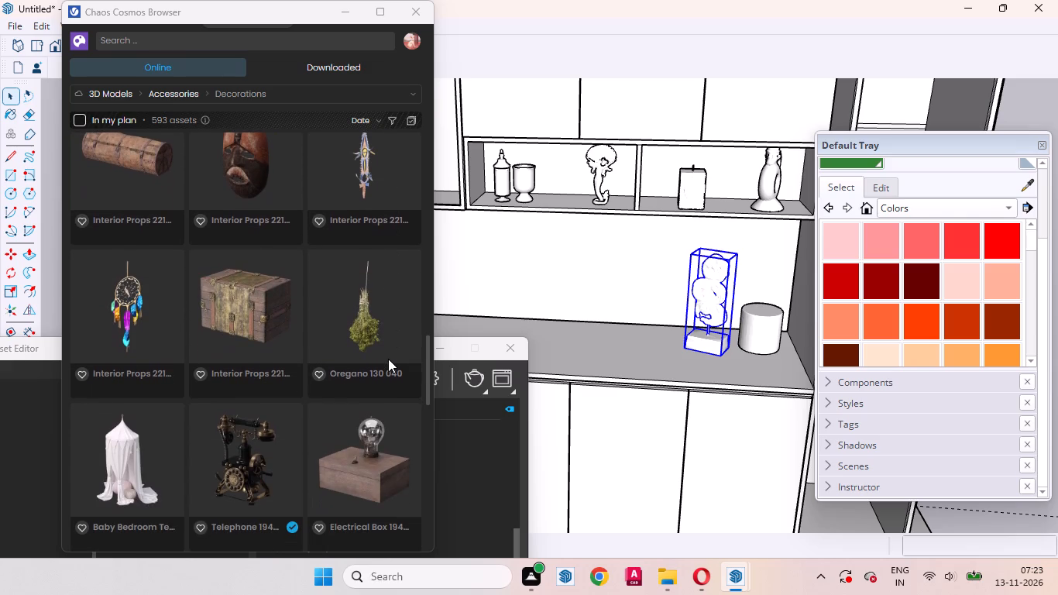
scroll(388, 359, down, 3)
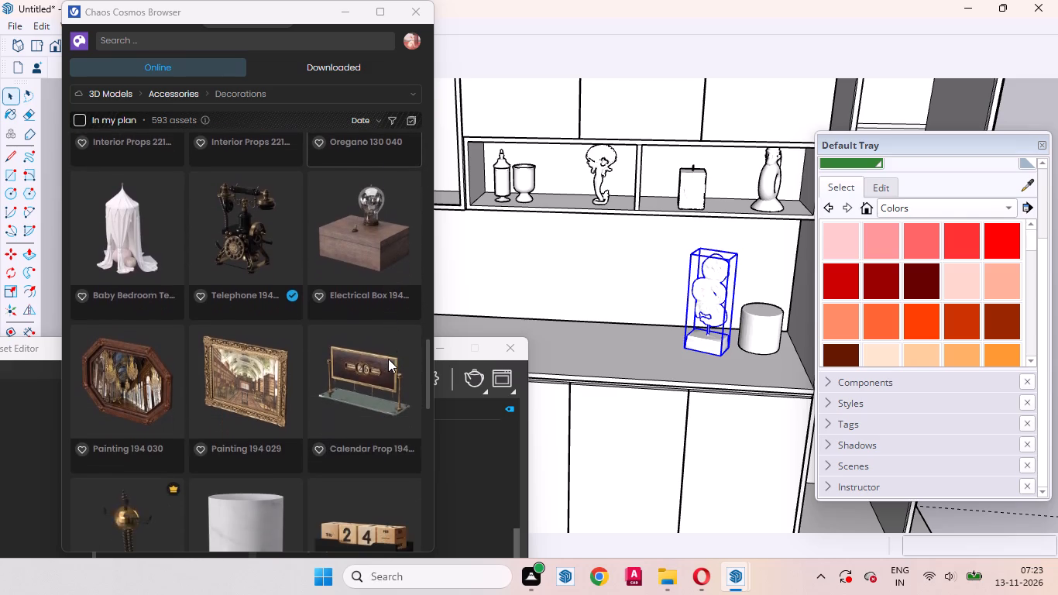
scroll(388, 359, down, 6)
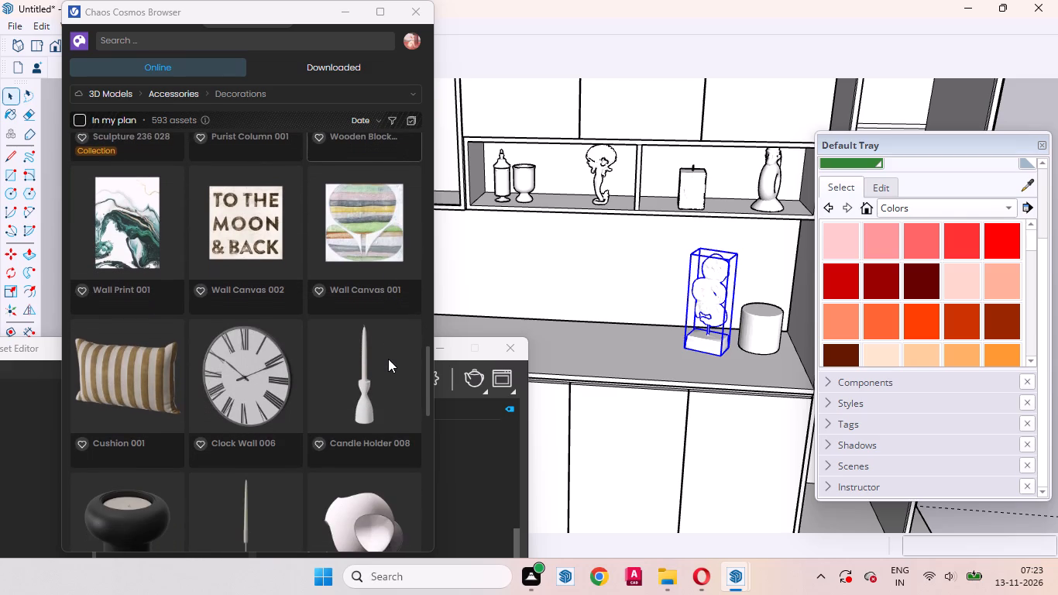
scroll(388, 359, down, 4)
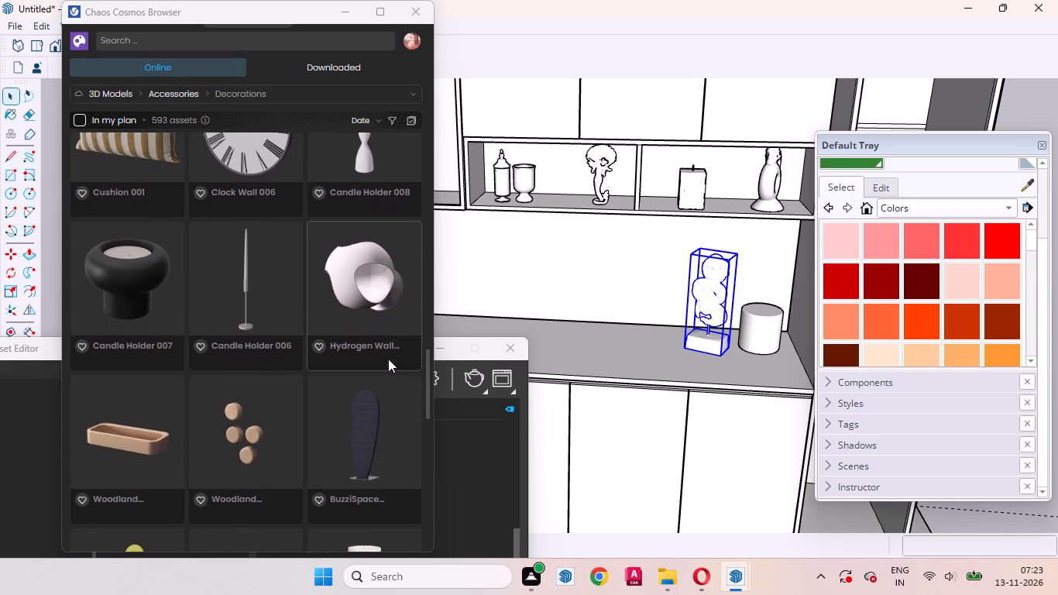
scroll(388, 359, down, 7)
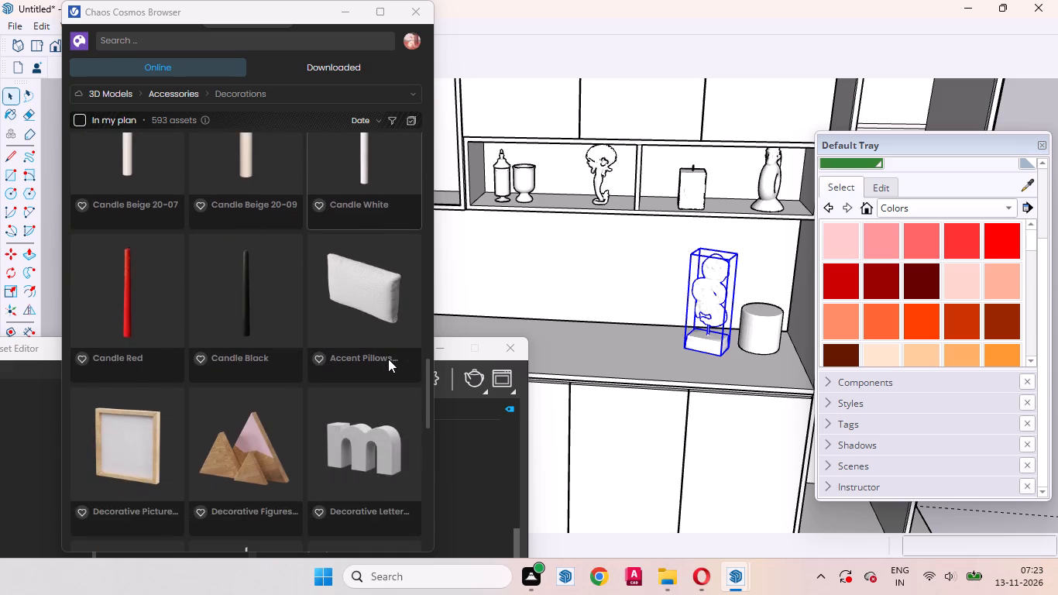
scroll(388, 359, down, 5)
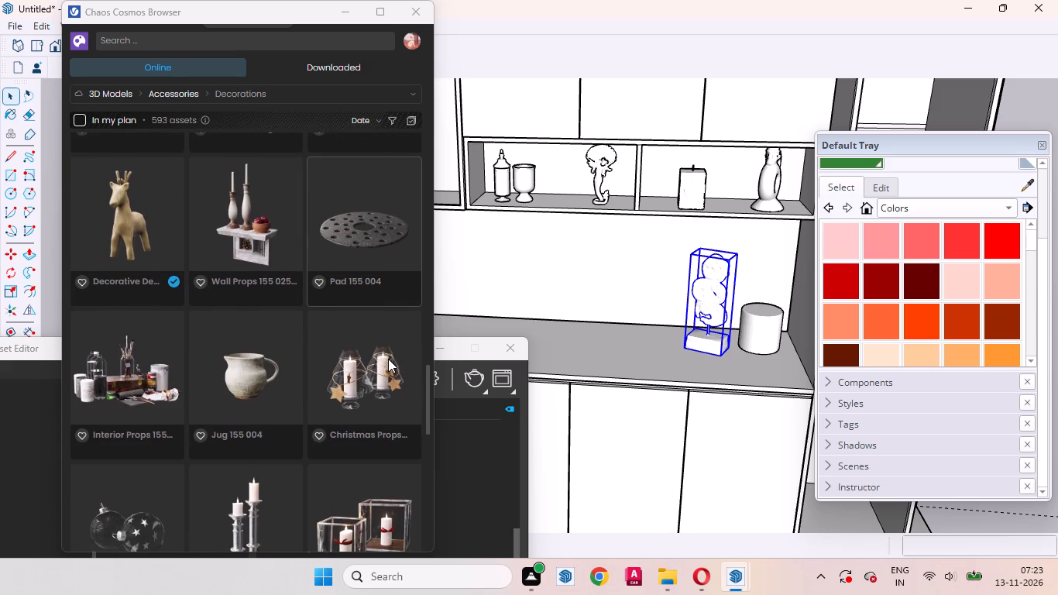
scroll(388, 359, down, 1)
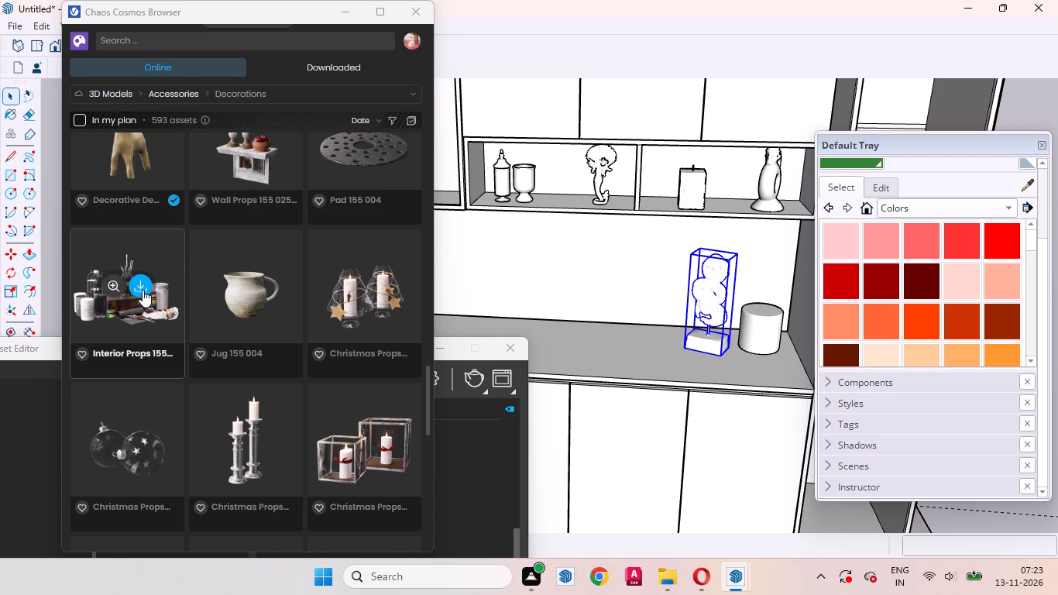
Download Interior Props 155 002 and place the set of jars, bottles and brushes on the countertop above the drawers.
click(146, 286)
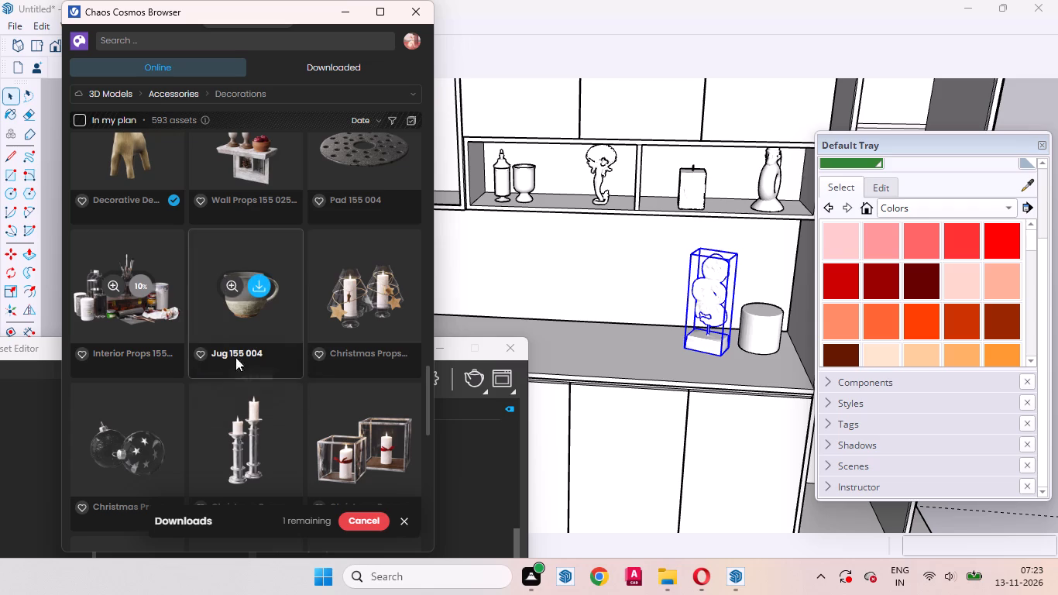
click(425, 380)
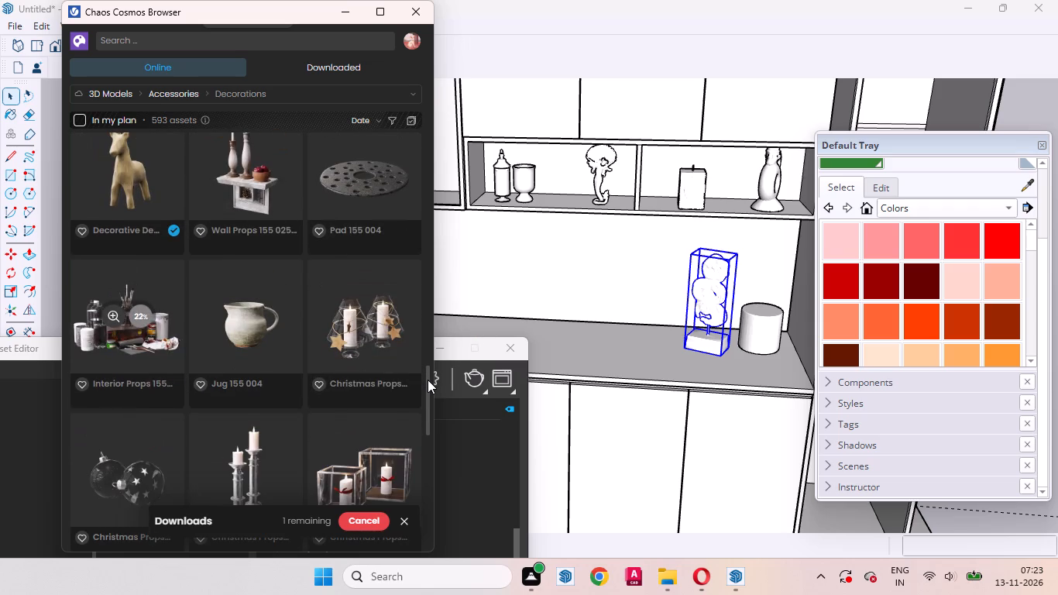
click(428, 380)
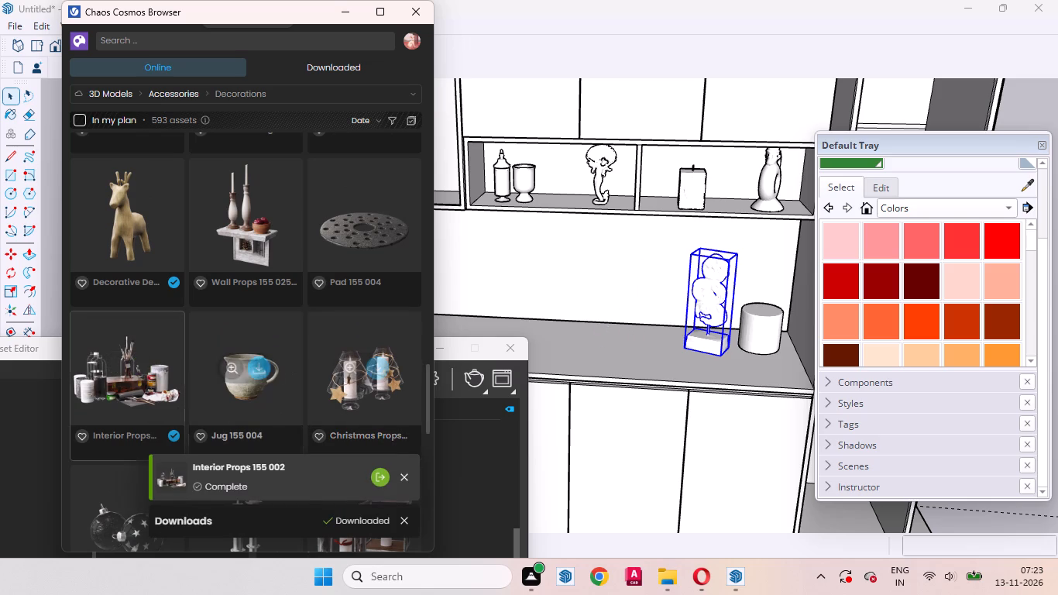
click(140, 364)
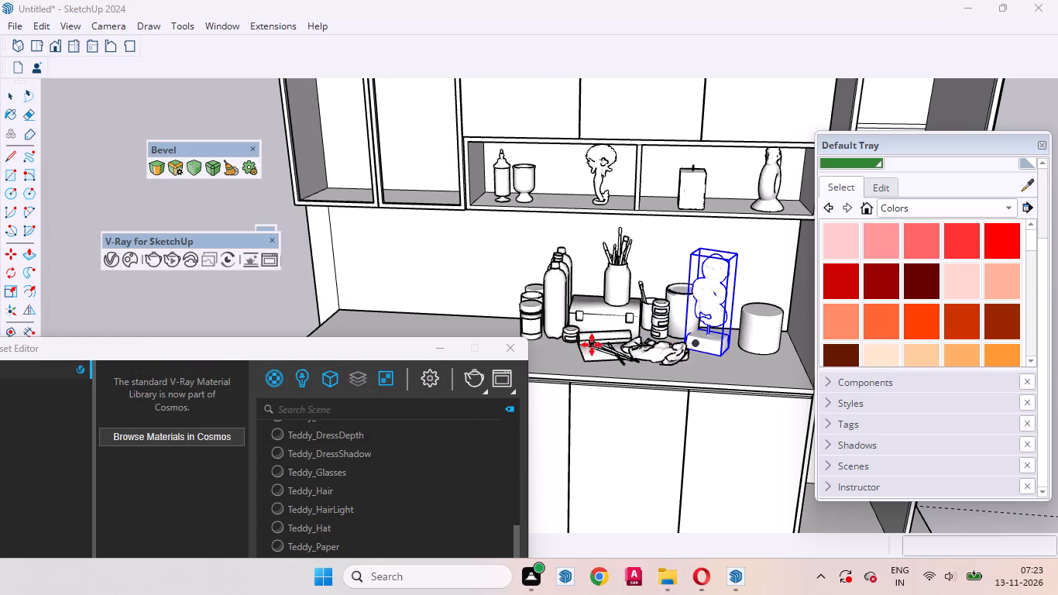
scroll(586, 341, down, 13)
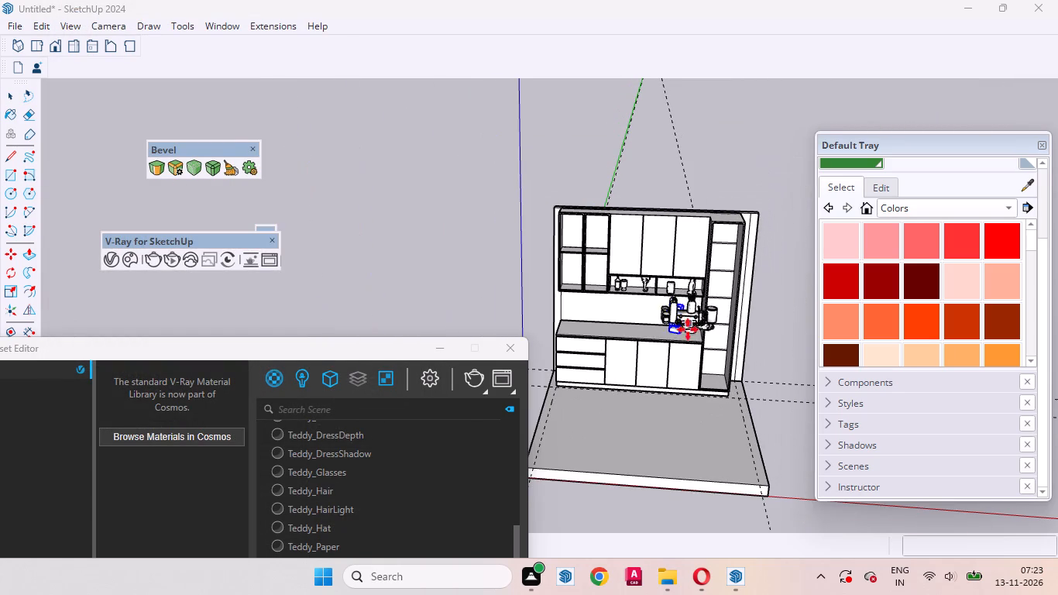
scroll(608, 324, up, 3)
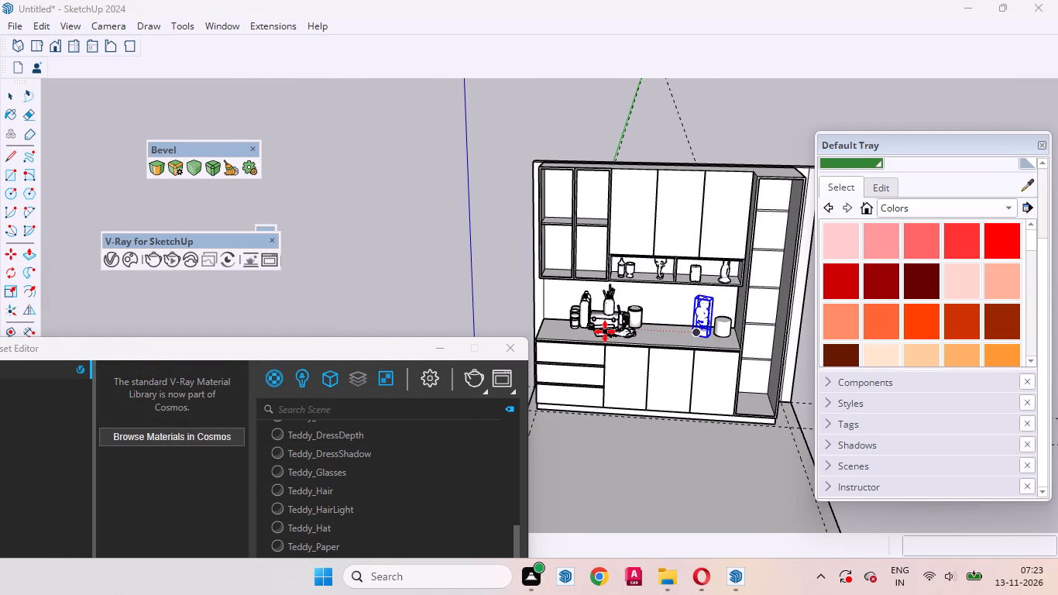
scroll(605, 332, up, 6)
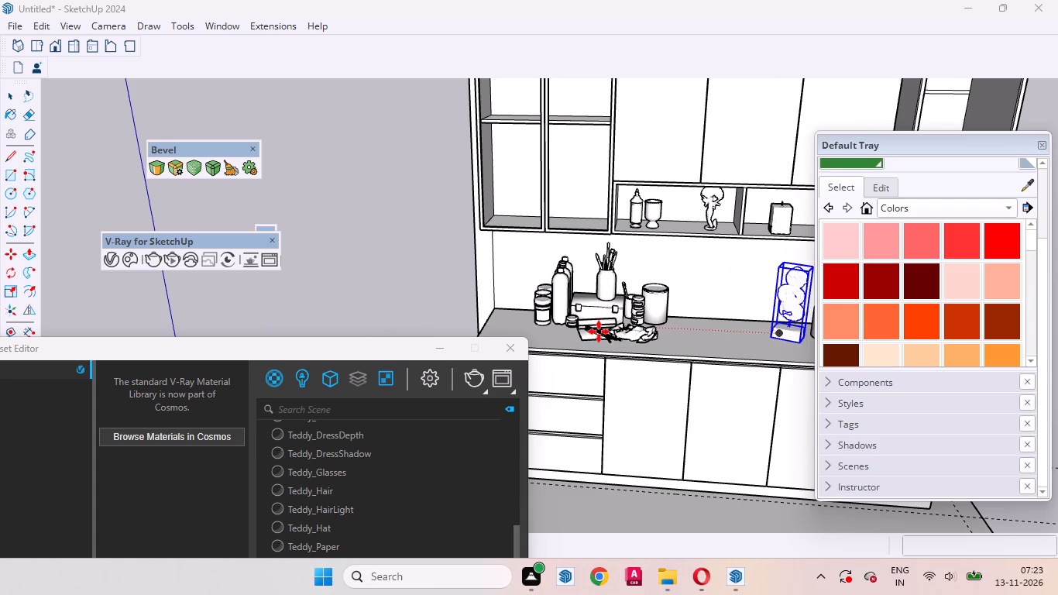
click(599, 332)
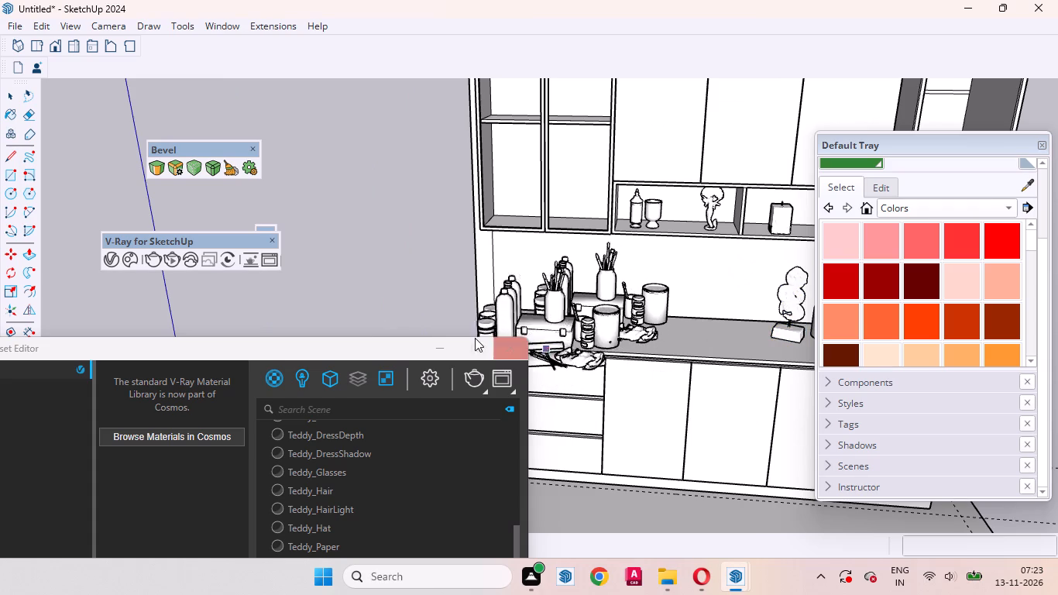
key(space)
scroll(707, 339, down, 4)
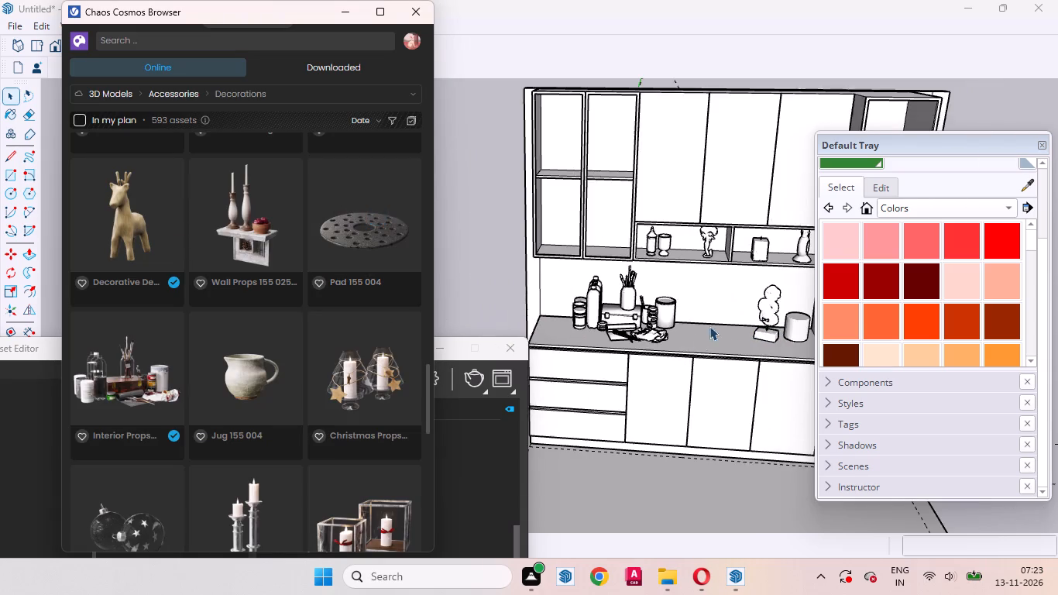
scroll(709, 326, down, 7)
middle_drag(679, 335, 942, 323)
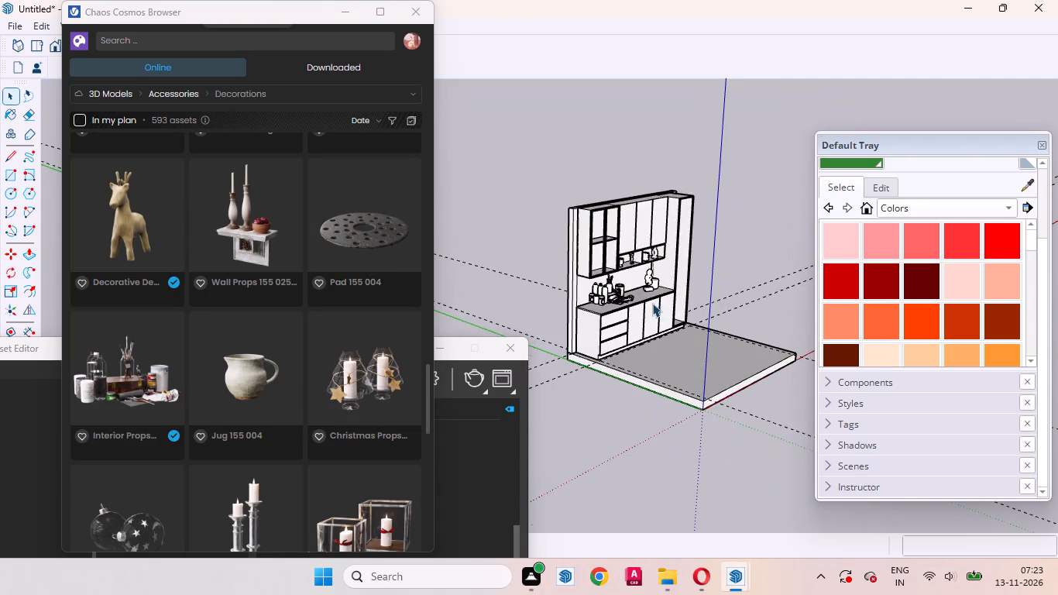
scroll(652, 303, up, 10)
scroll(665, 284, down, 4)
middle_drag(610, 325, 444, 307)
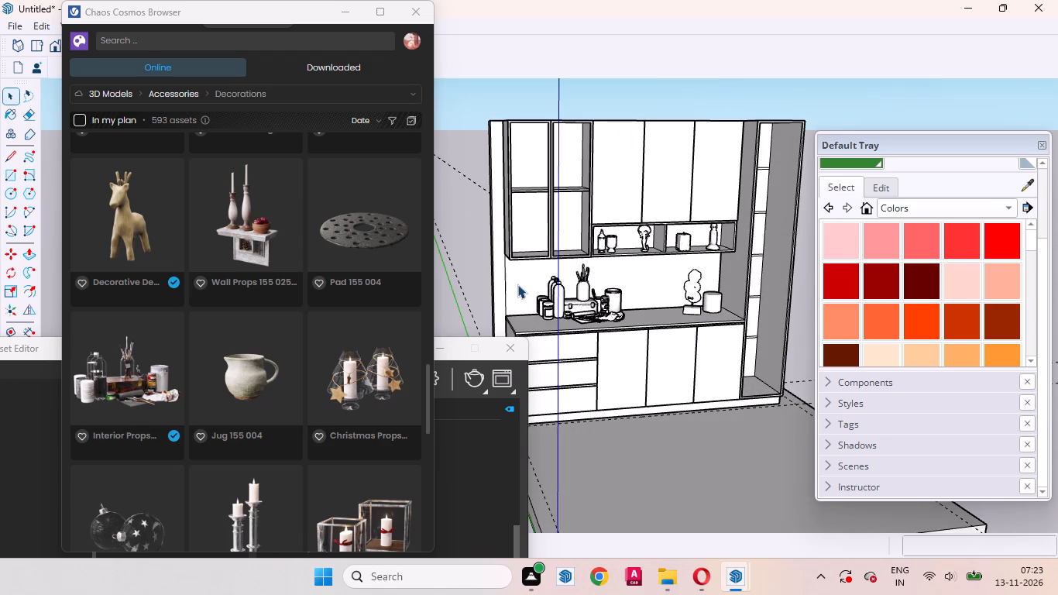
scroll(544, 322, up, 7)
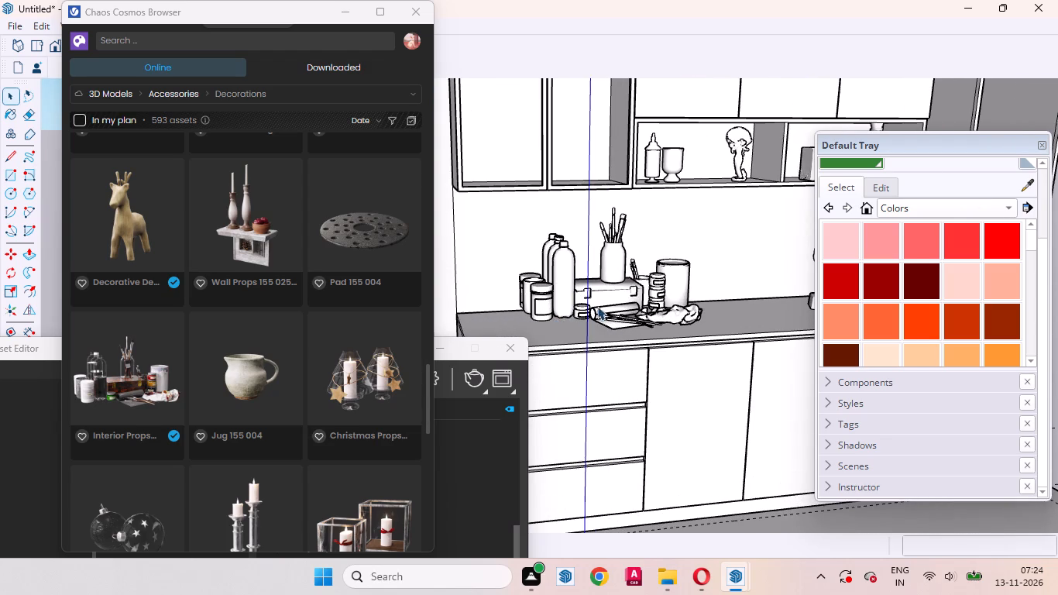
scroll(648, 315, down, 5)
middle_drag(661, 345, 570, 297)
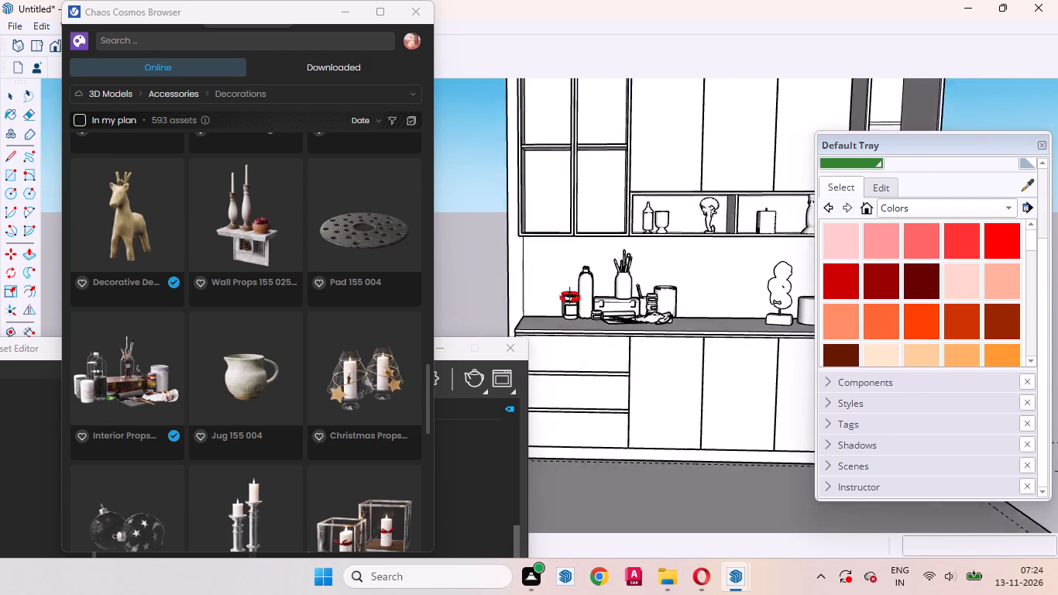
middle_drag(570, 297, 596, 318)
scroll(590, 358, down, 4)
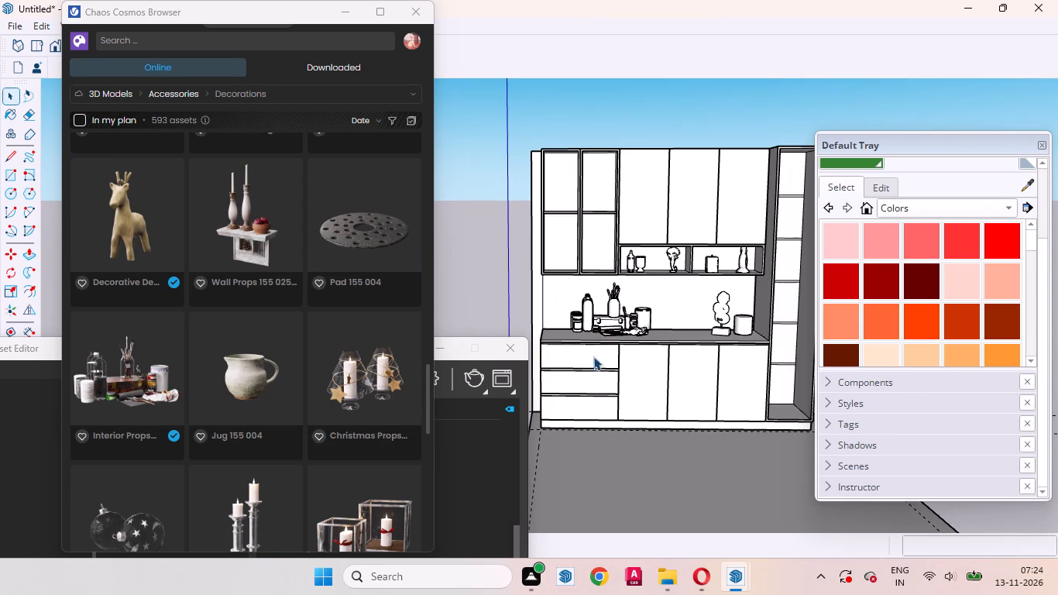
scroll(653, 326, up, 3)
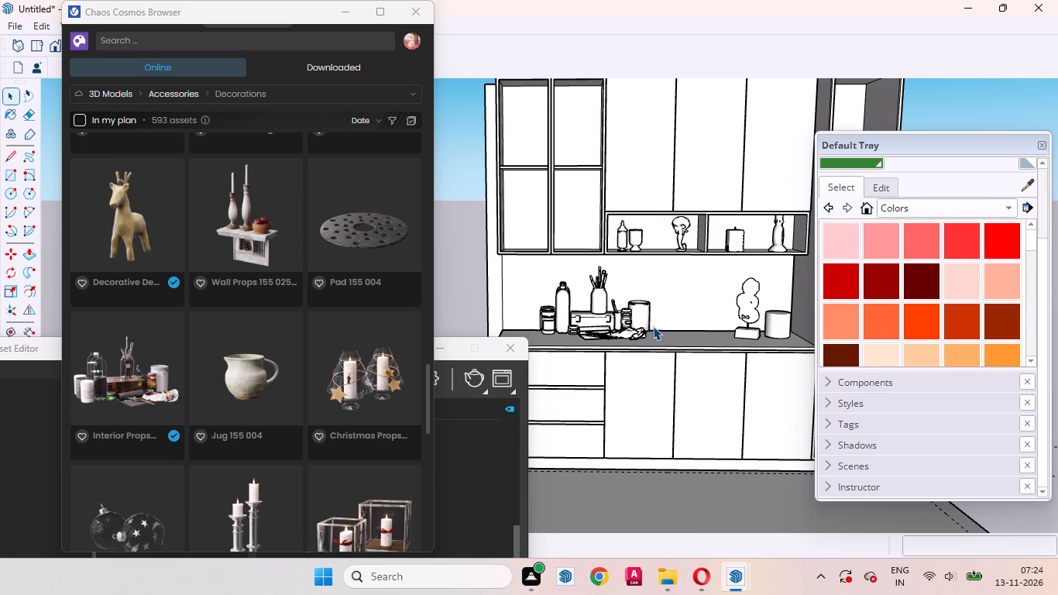
Download Christmas Props 155 013 04 and place the pair of candle lanterns on the countertop between the jar set and the sculpture.
scroll(413, 373, down, 1)
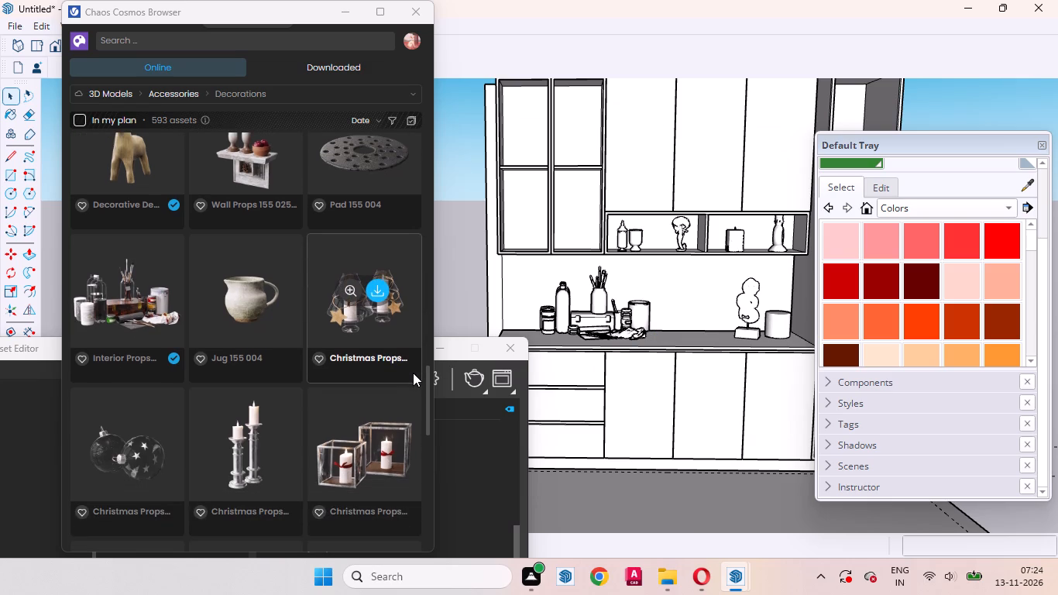
click(374, 287)
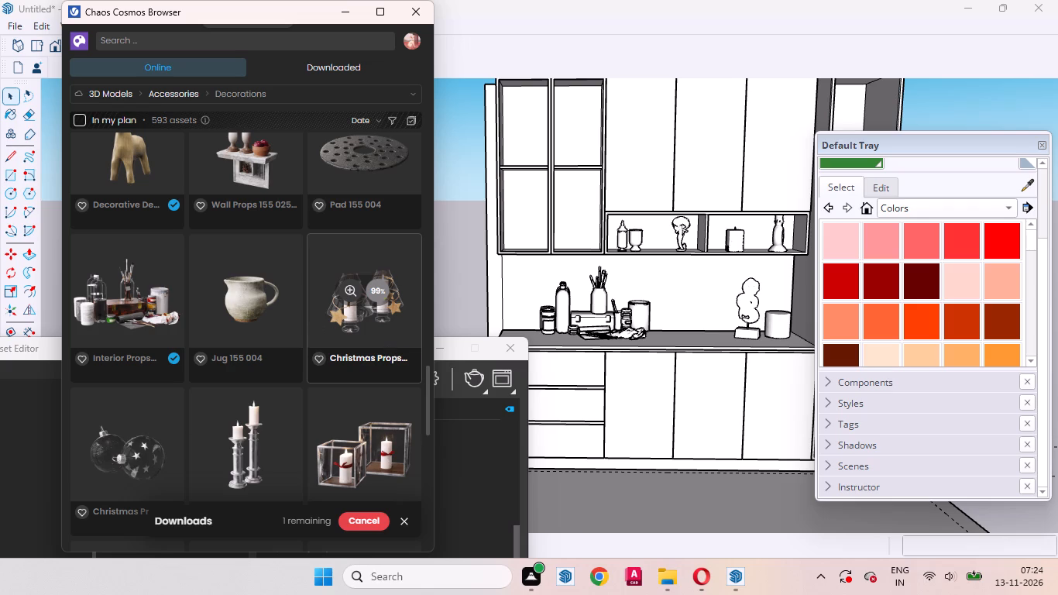
click(378, 287)
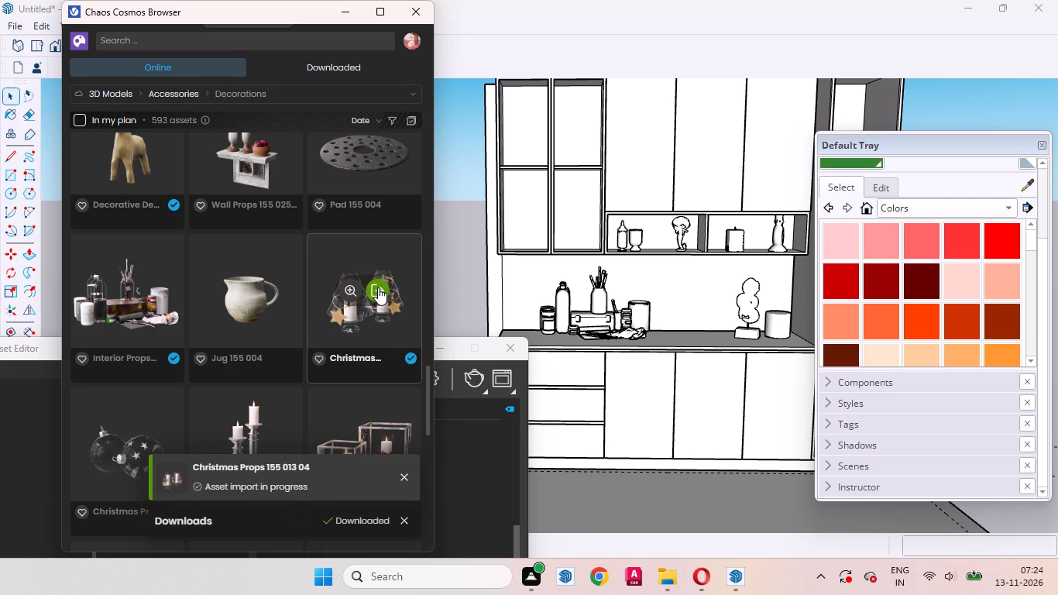
scroll(689, 342, up, 3)
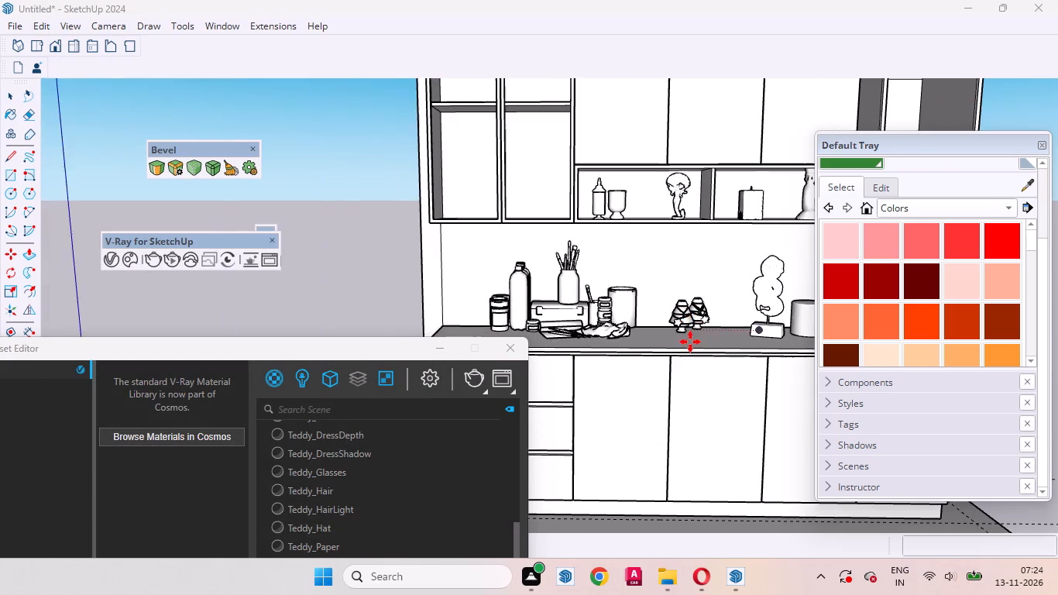
scroll(690, 342, up, 3)
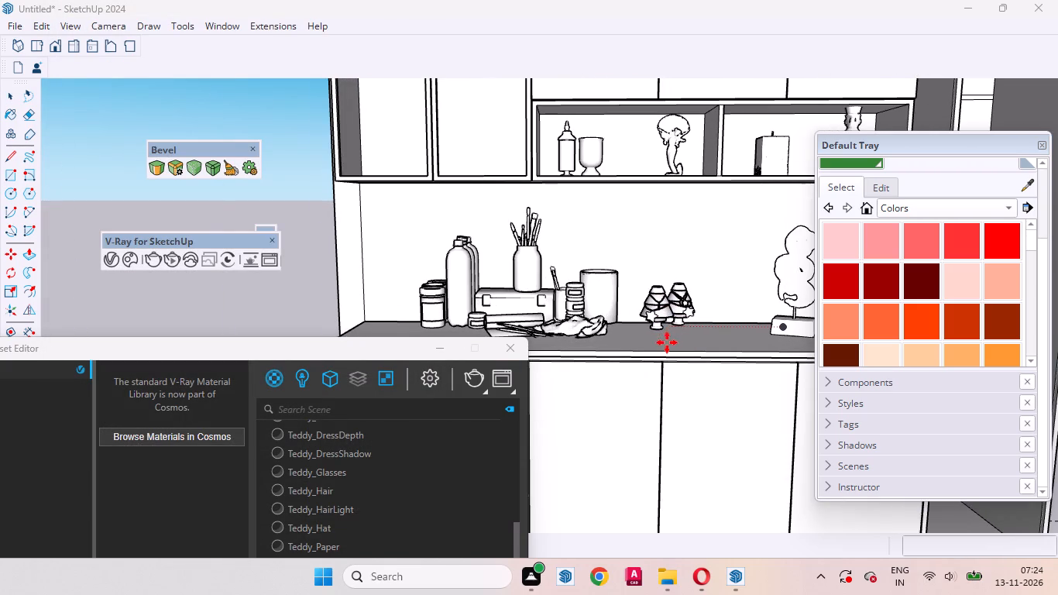
click(665, 345)
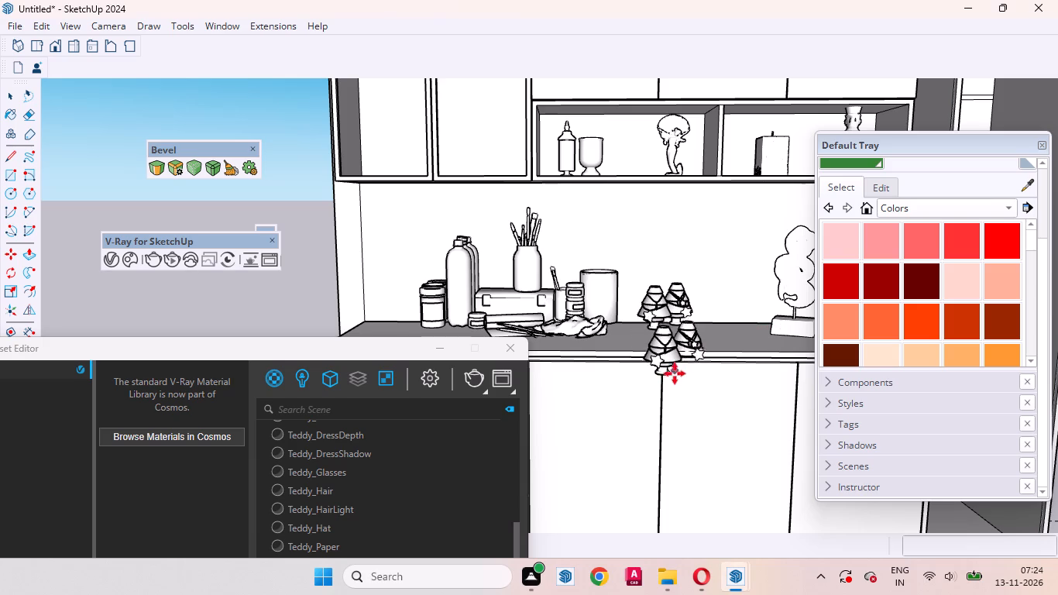
key(space)
Erase the set of jars, bottles and brushes from the countertop above the drawers.
middle_drag(679, 325, 730, 487)
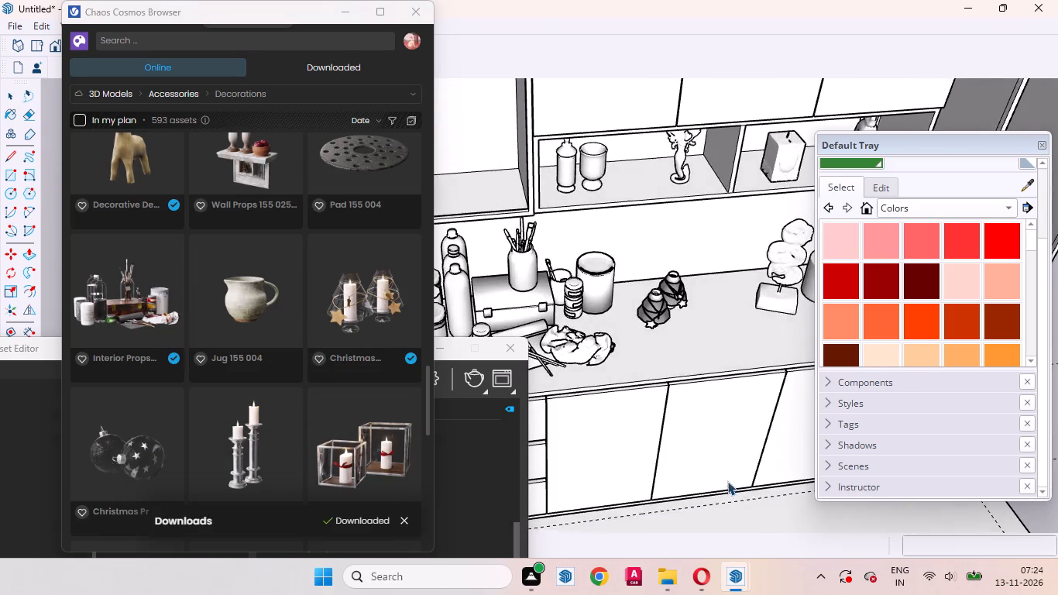
scroll(709, 338, down, 6)
middle_drag(699, 356, 625, 276)
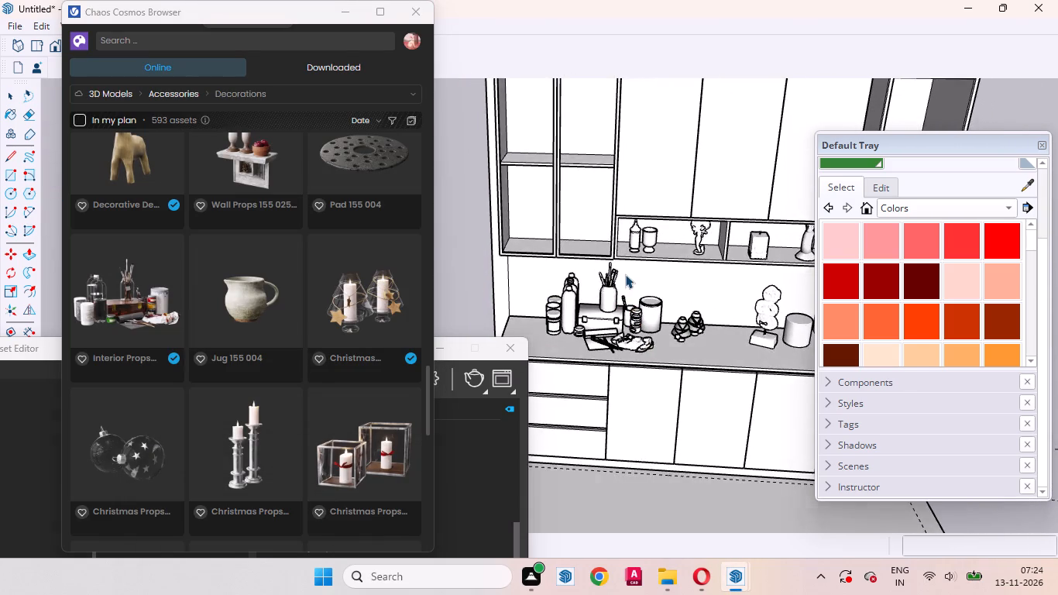
scroll(625, 273, down, 3)
click(612, 300)
right_click(612, 300)
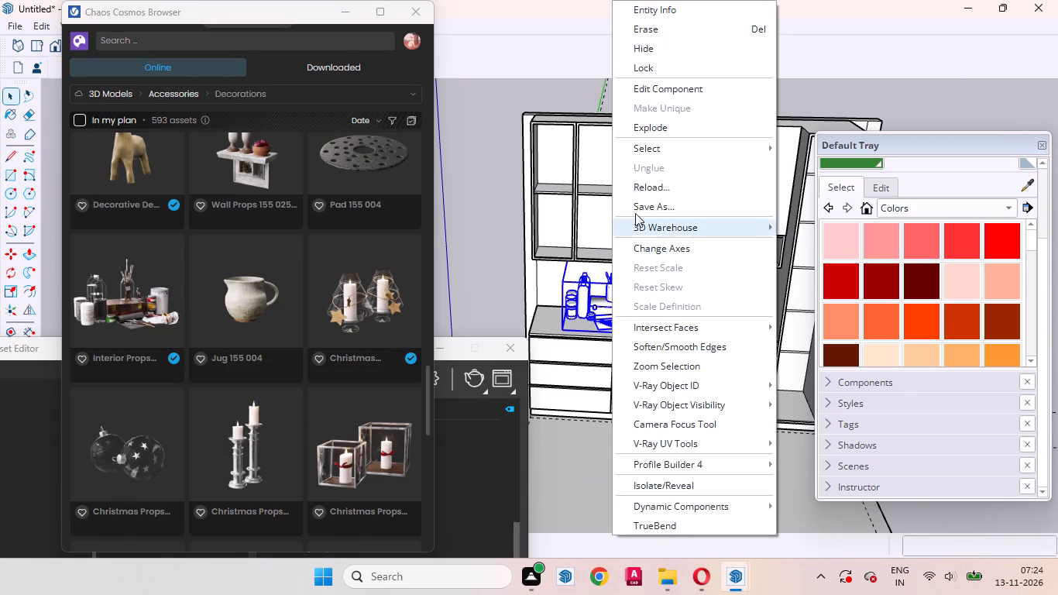
click(660, 31)
Move the pair of candle lanterns about 2' along the countertop, away from the sculpture toward the drawer end.
scroll(685, 346, up, 5)
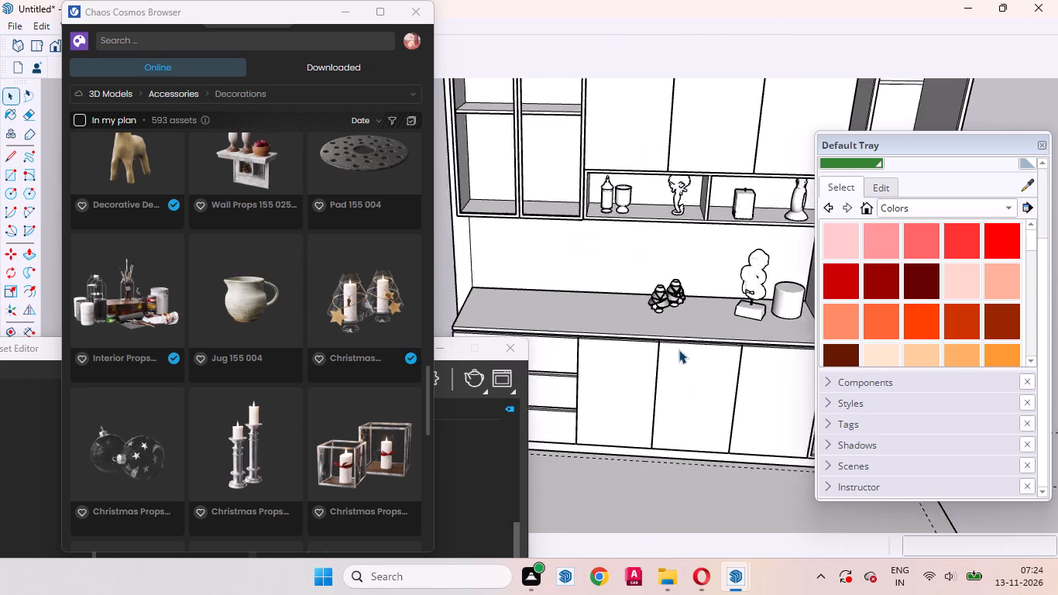
scroll(678, 349, up, 1)
middle_drag(671, 304, 665, 220)
click(662, 282)
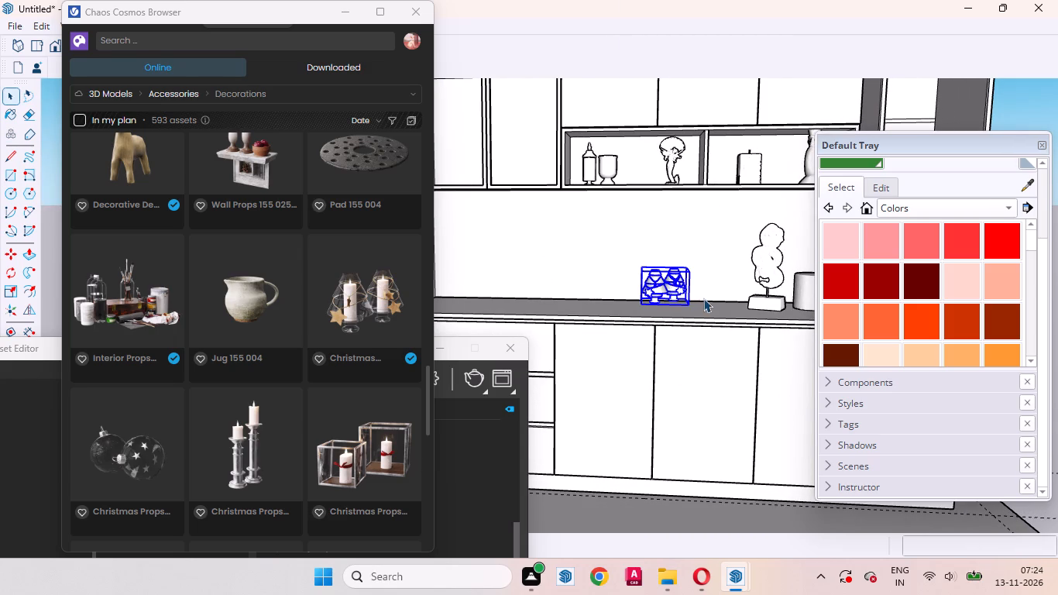
key(m)
click(719, 303)
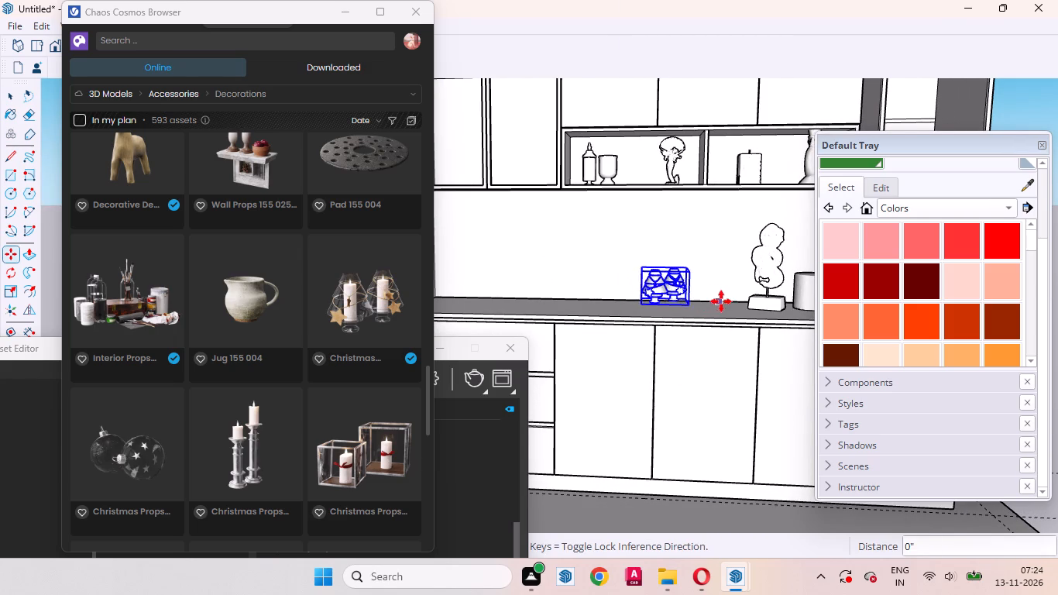
scroll(721, 301, down, 4)
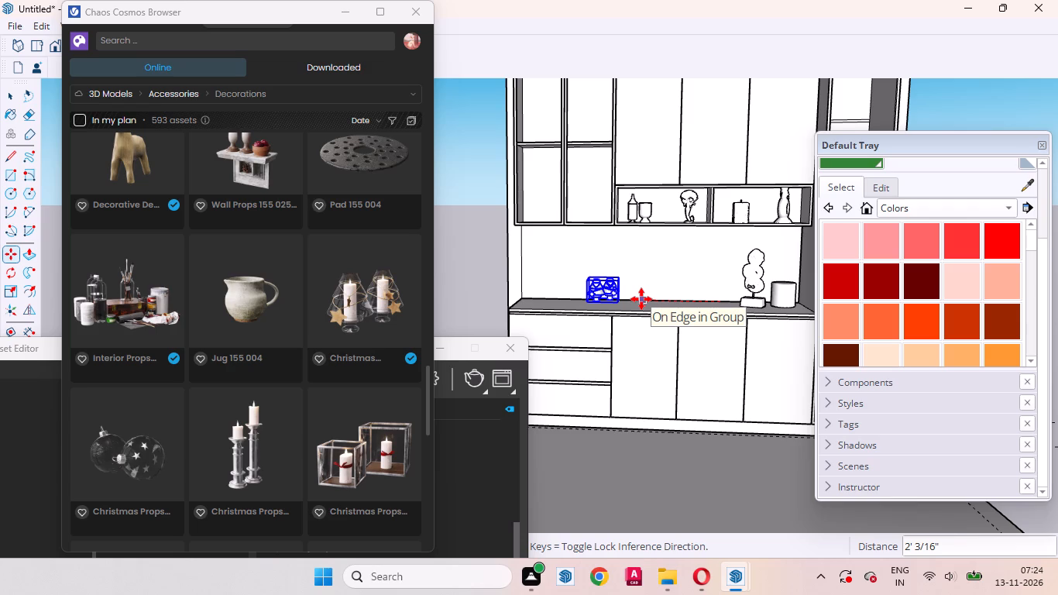
click(634, 299)
key(space)
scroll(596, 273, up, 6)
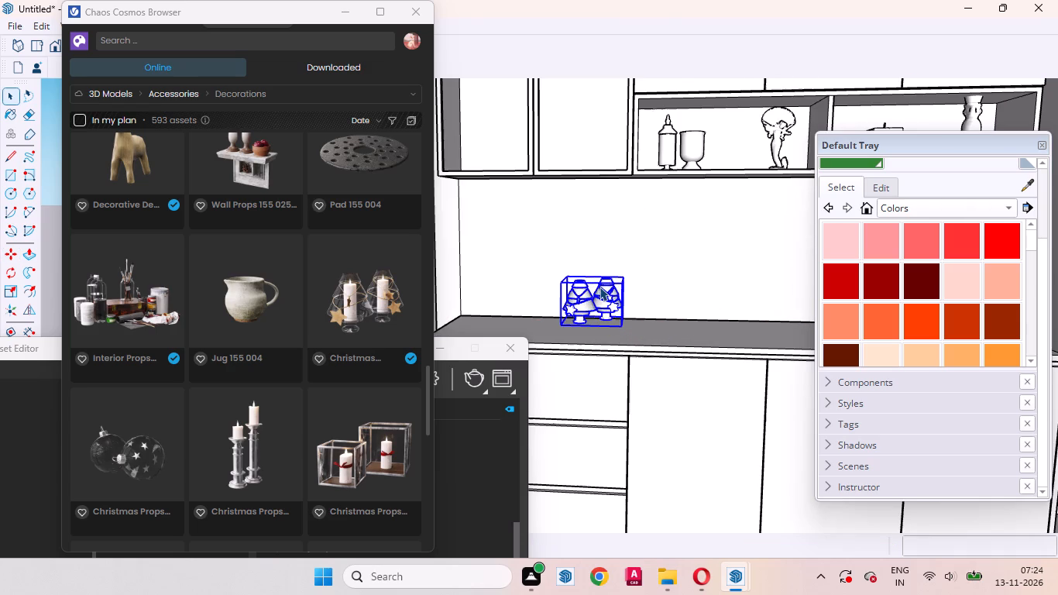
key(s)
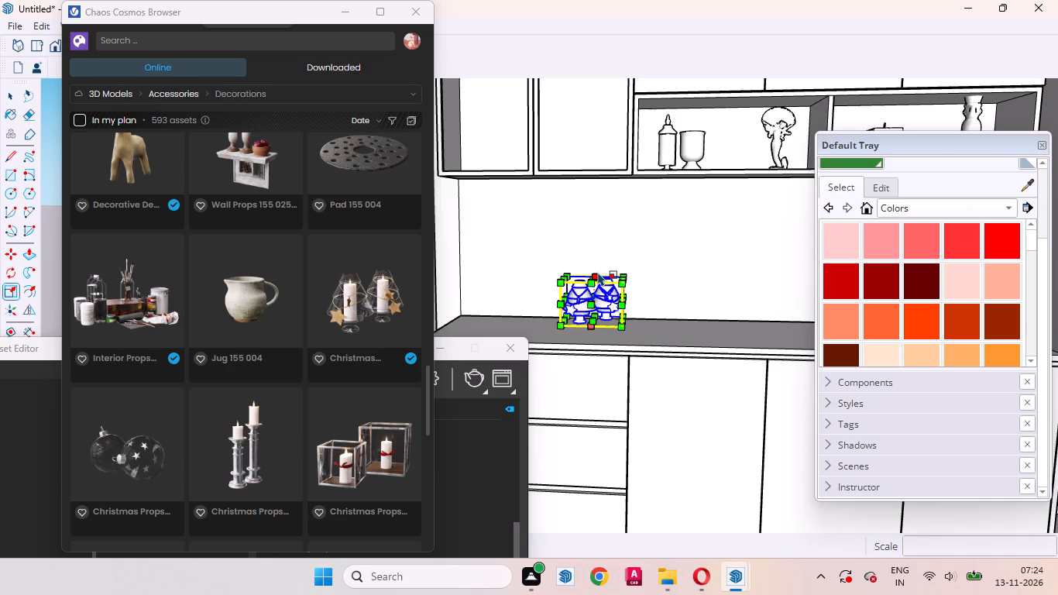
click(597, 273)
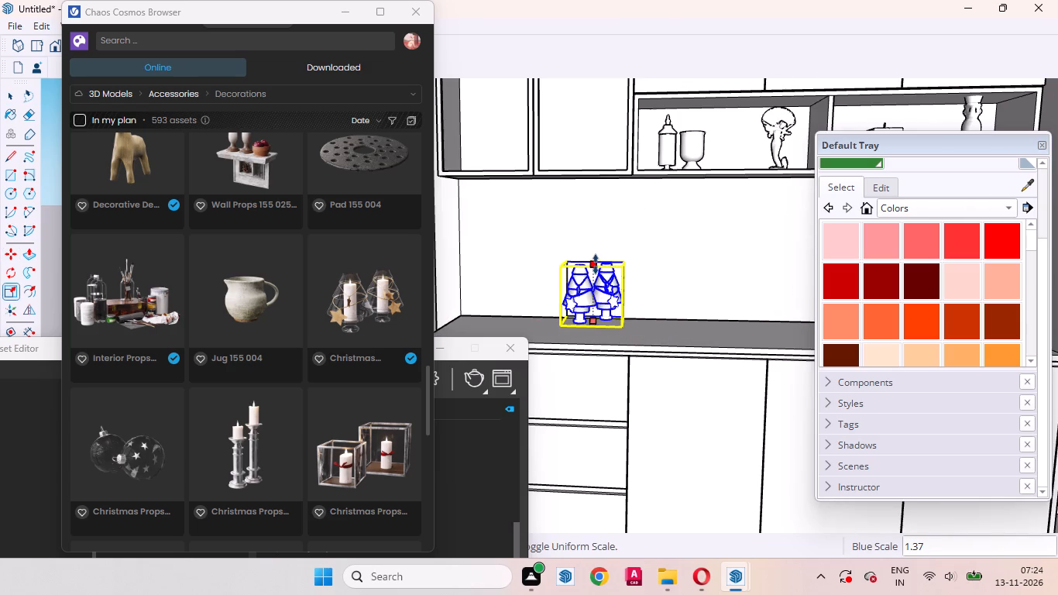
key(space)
Scale the pair of candle lanterns up uniformly about the opposite corner so they fill more of the countertop.
key(s)
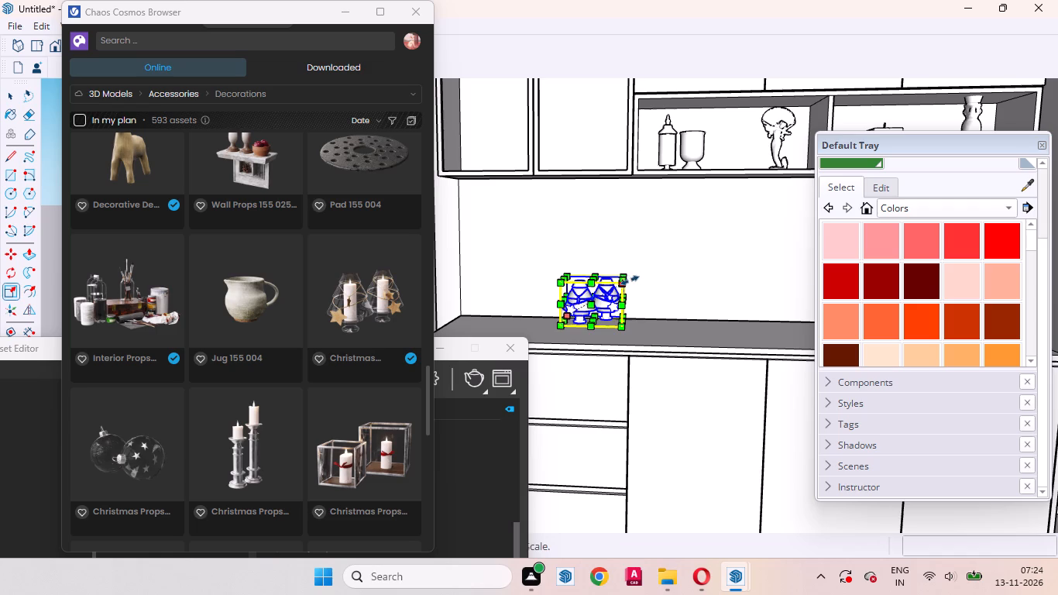
click(627, 276)
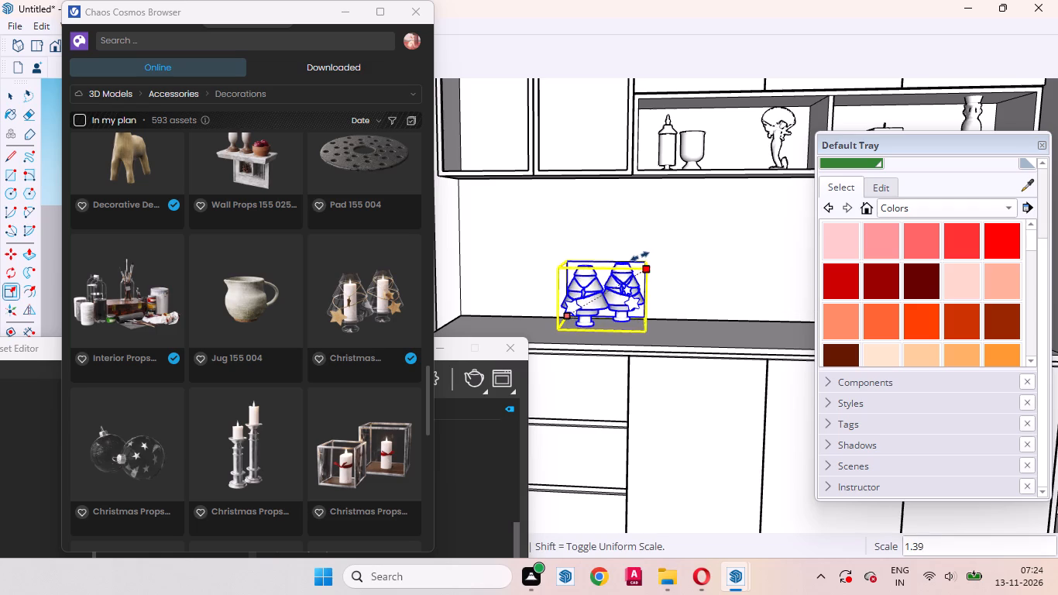
click(646, 250)
key(space)
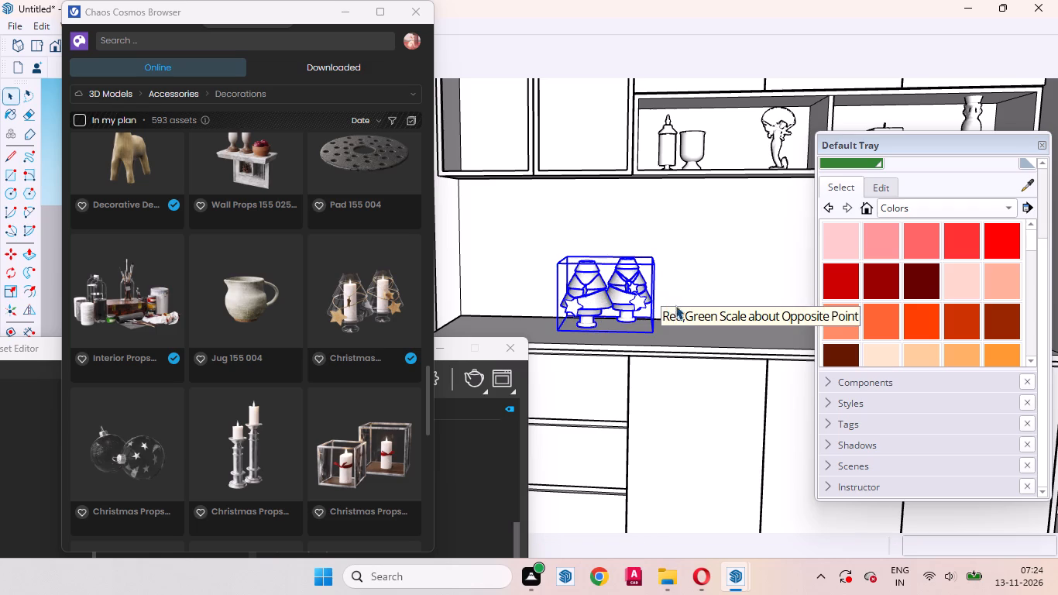
scroll(678, 317, down, 12)
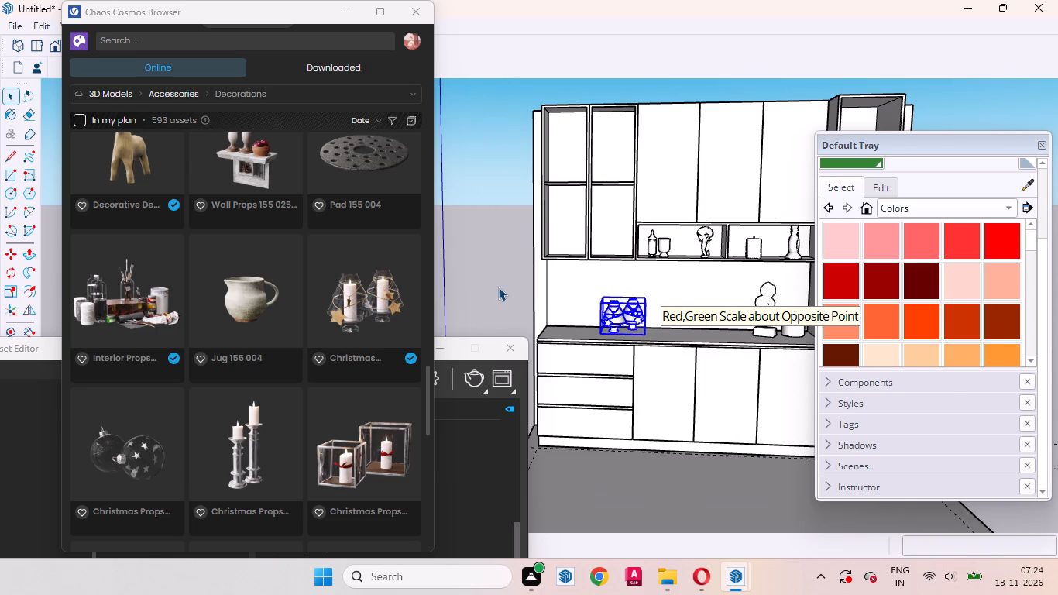
click(498, 287)
Browse further through the online Decorations models in the Cosmos library for another countertop piece.
scroll(398, 346, down, 2)
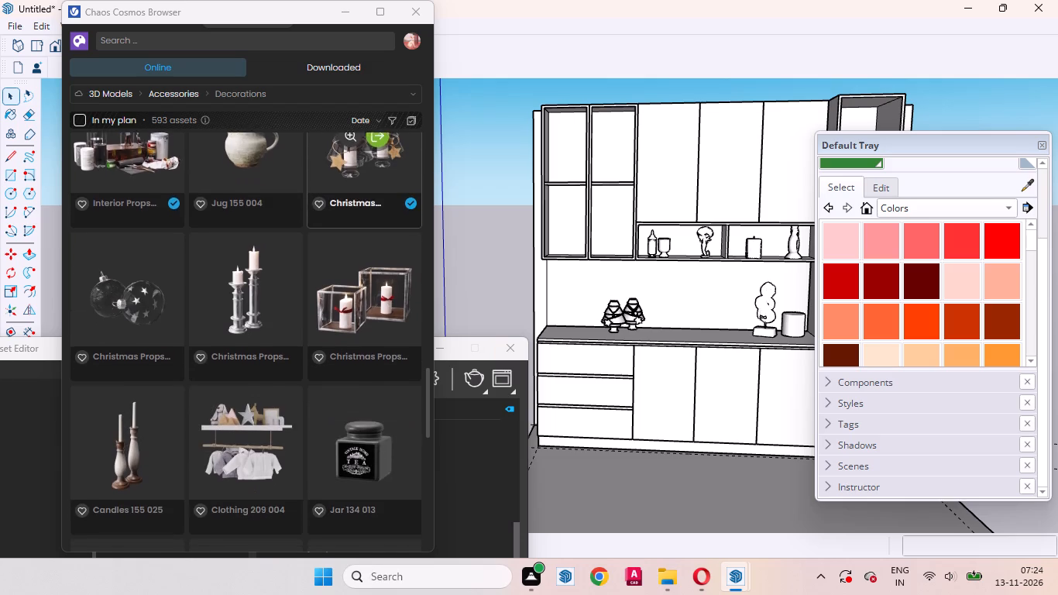
scroll(398, 346, down, 4)
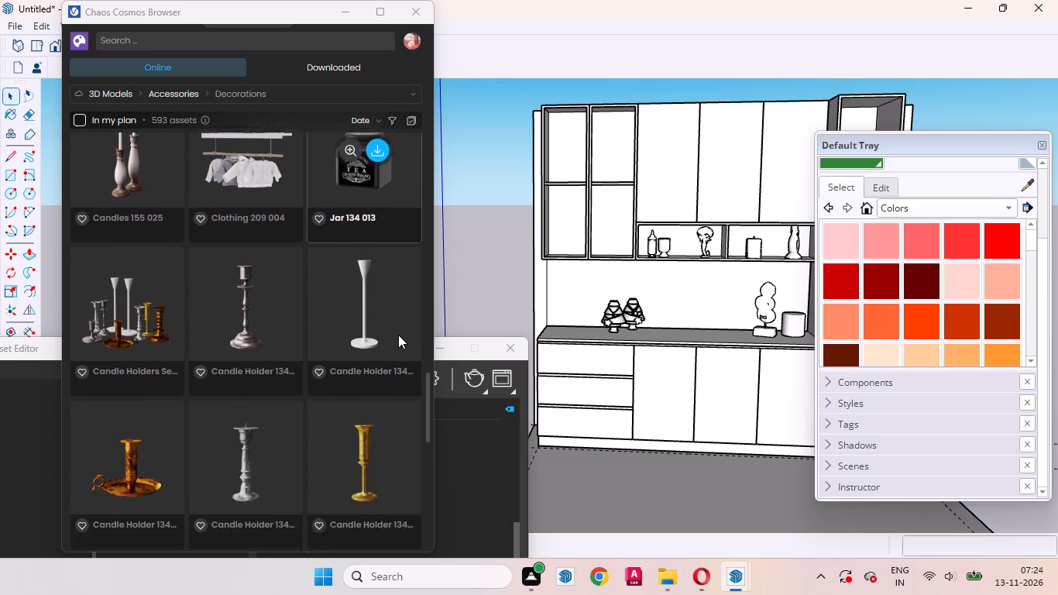
scroll(398, 335, down, 4)
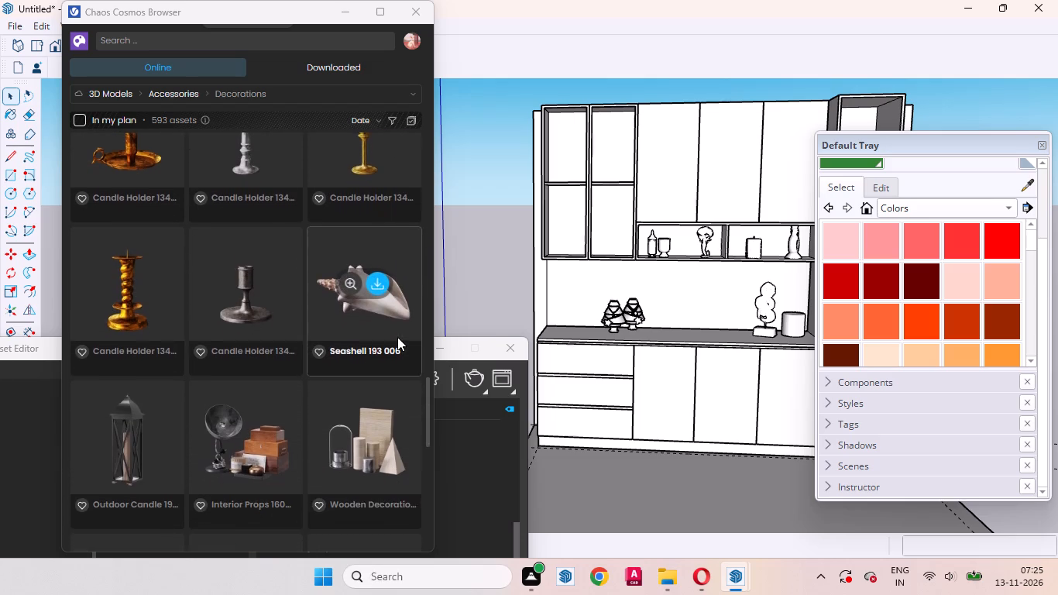
scroll(397, 337, down, 2)
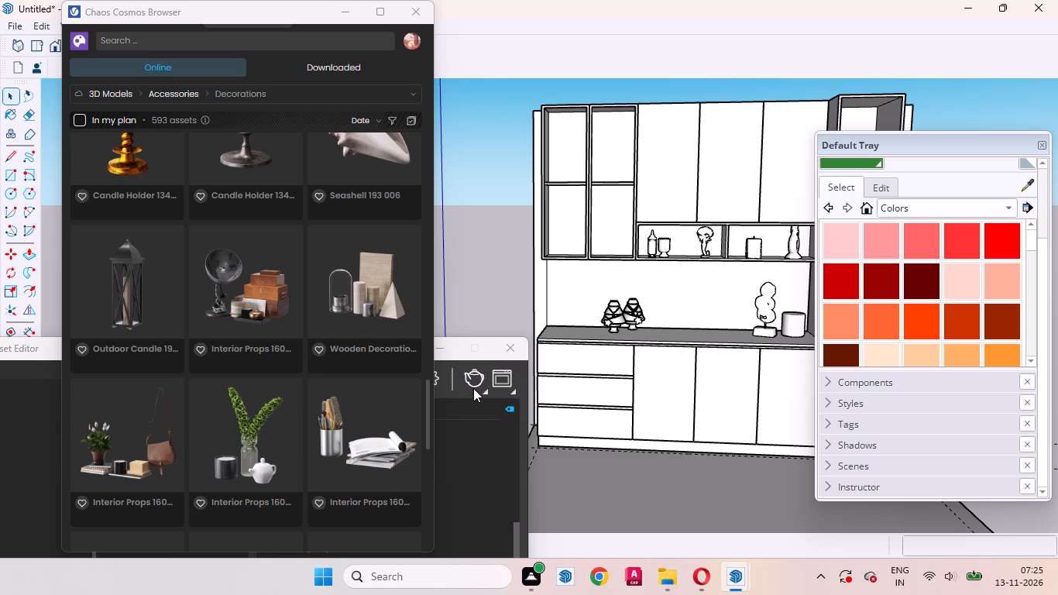
scroll(466, 390, down, 4)
scroll(381, 404, down, 2)
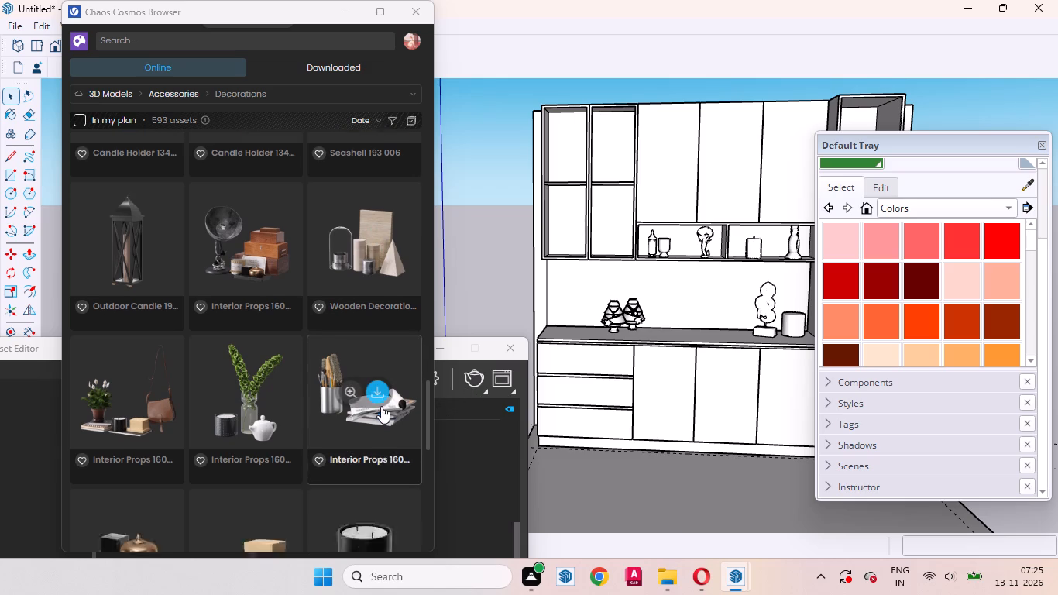
scroll(381, 407, down, 4)
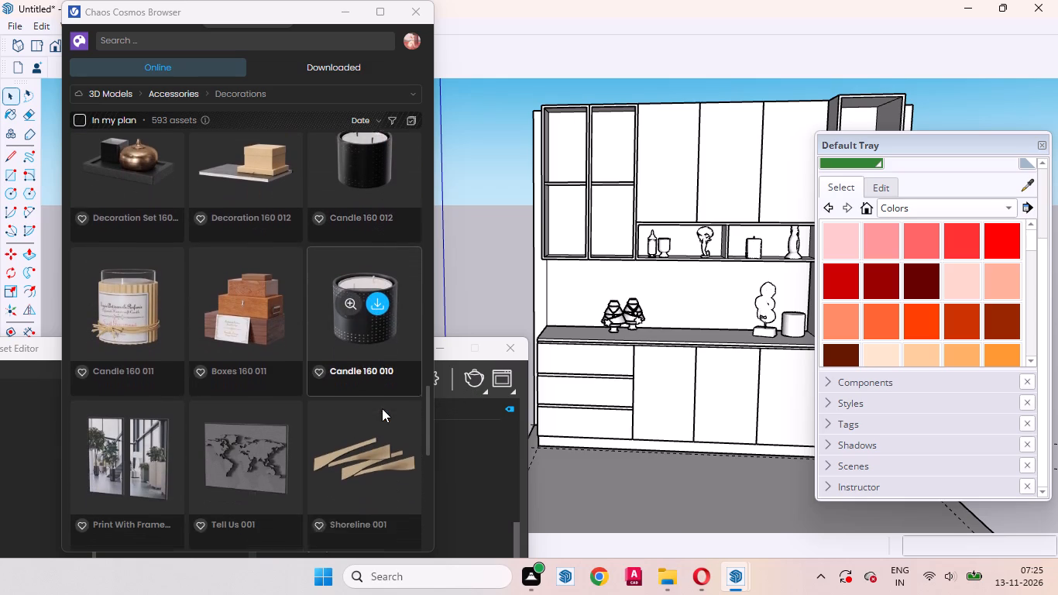
scroll(382, 408, down, 3)
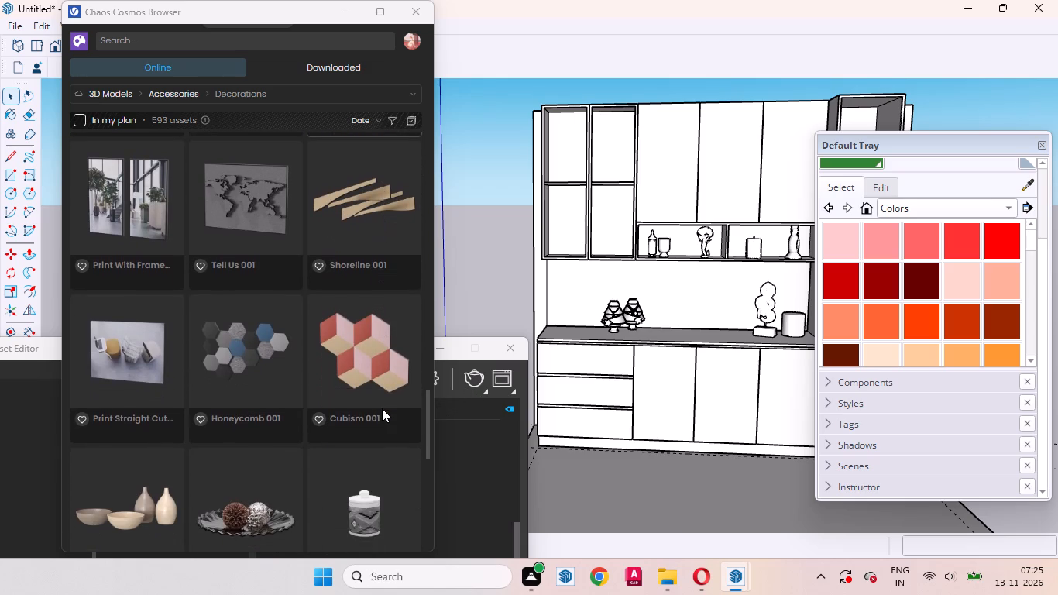
scroll(382, 408, down, 1)
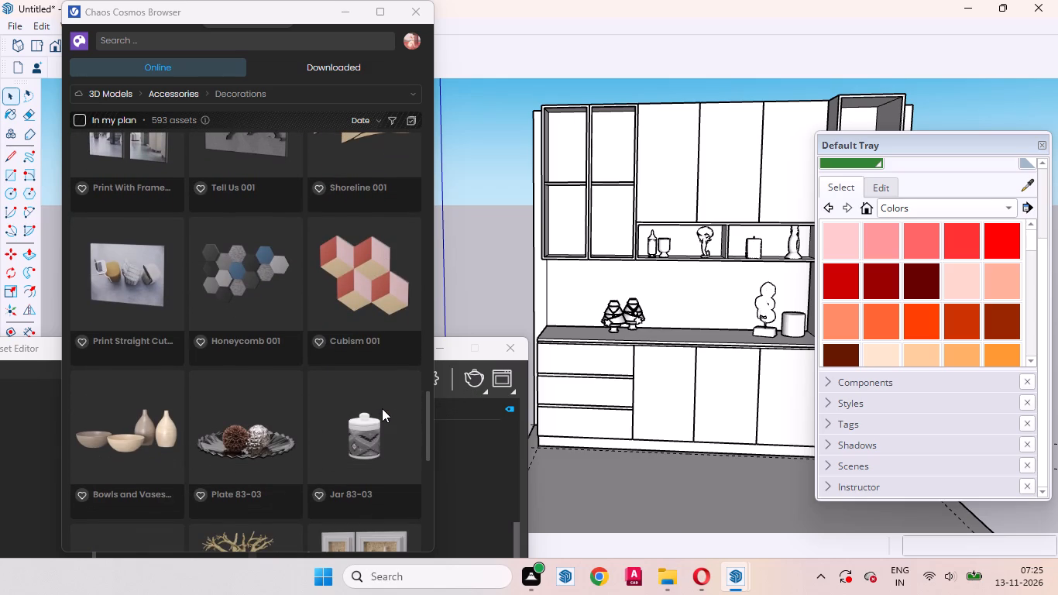
scroll(382, 408, down, 1)
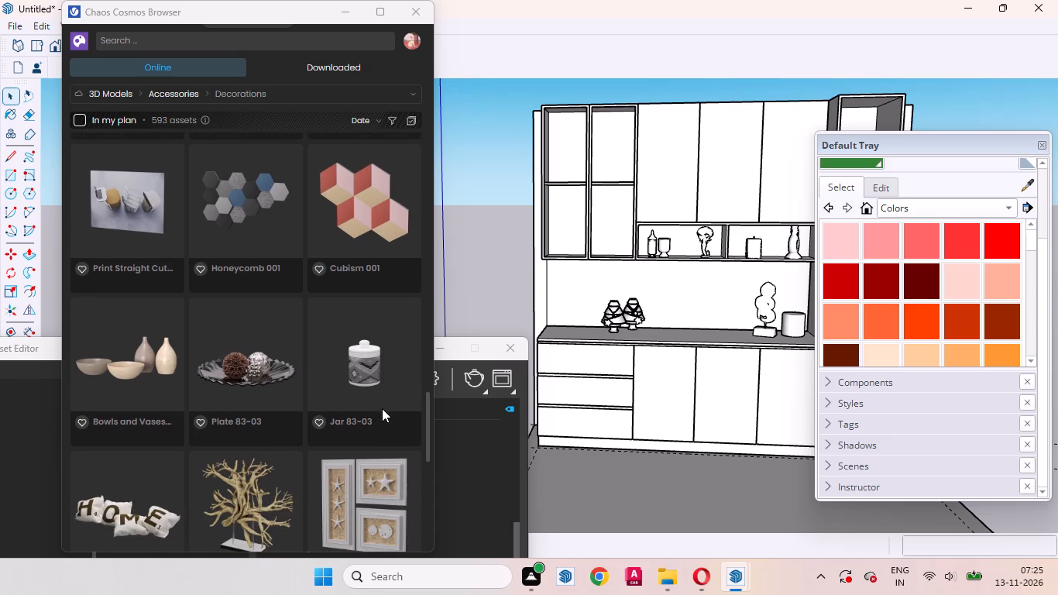
scroll(382, 408, down, 1)
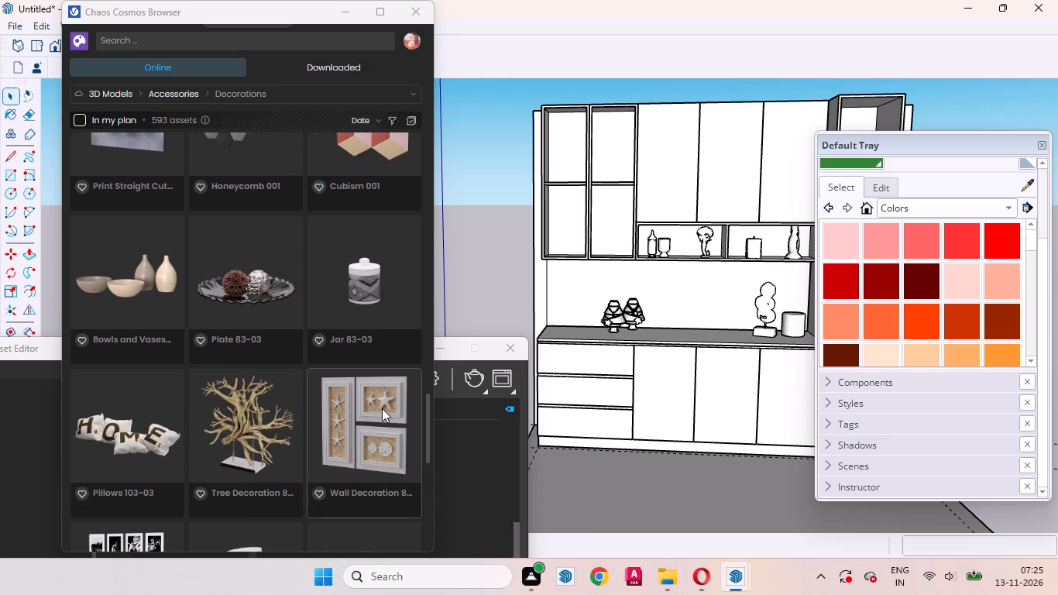
Download Tree Decoration 83-10 from the Cosmos library and place one on the countertop between the candle lanterns and the sculpture.
click(252, 415)
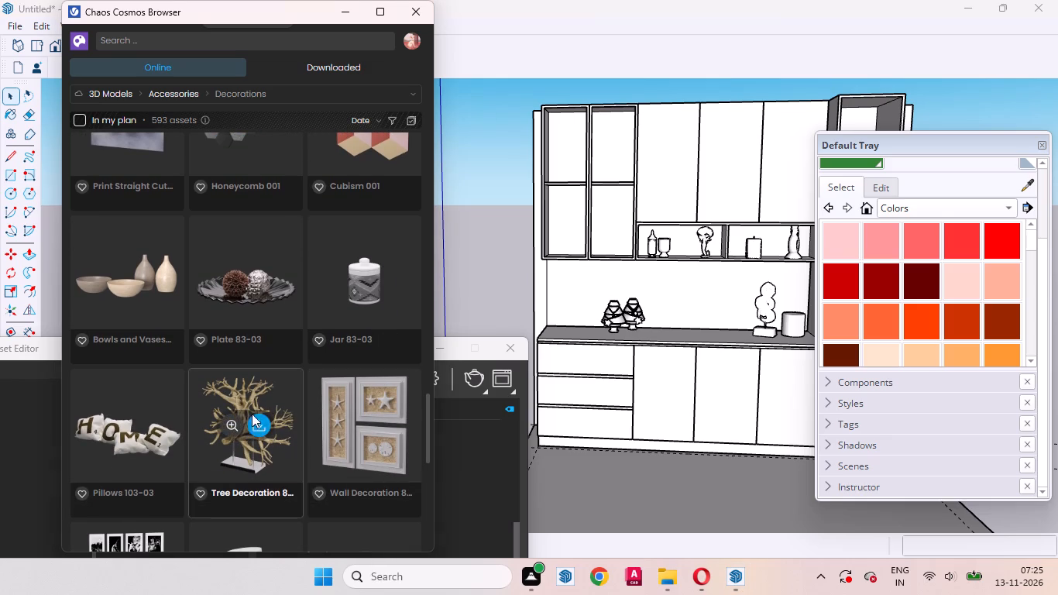
scroll(279, 404, down, 2)
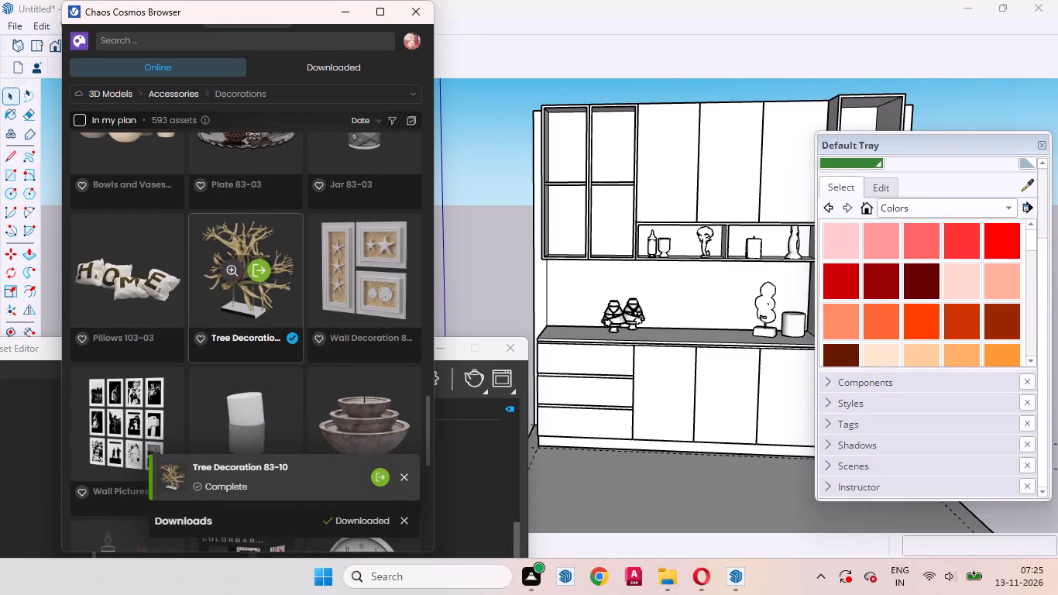
click(257, 270)
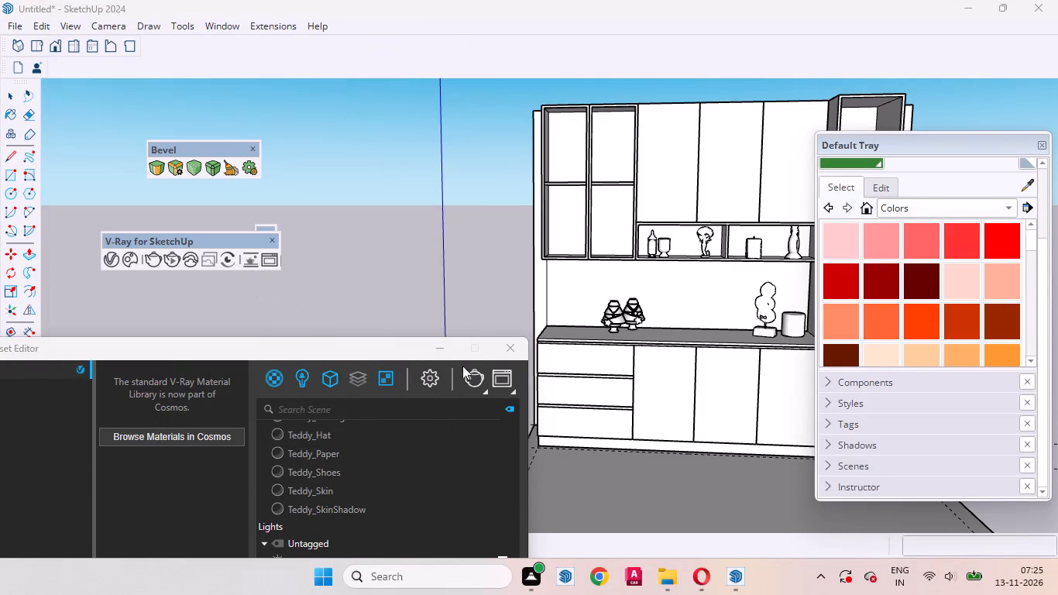
scroll(728, 342, up, 6)
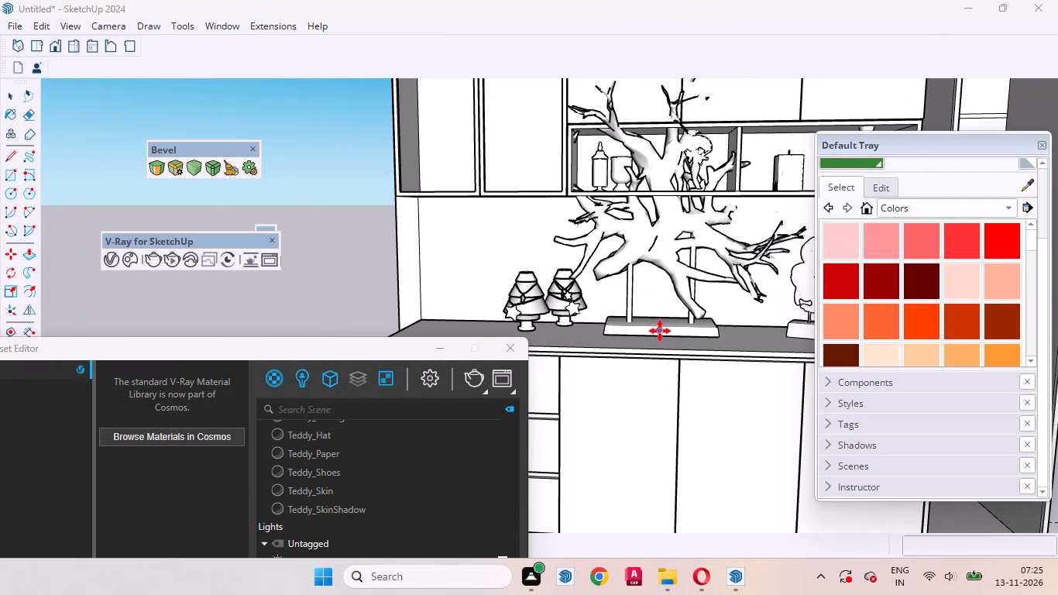
click(661, 335)
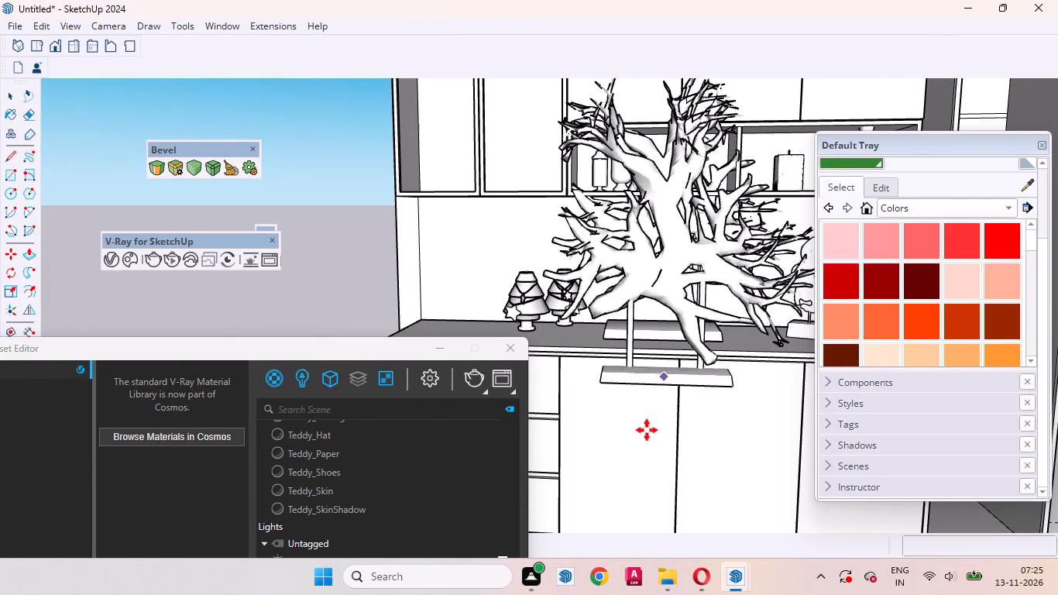
key(space)
Scale the tree decoration down uniformly to about 0.42 about its opposite corner.
click(707, 251)
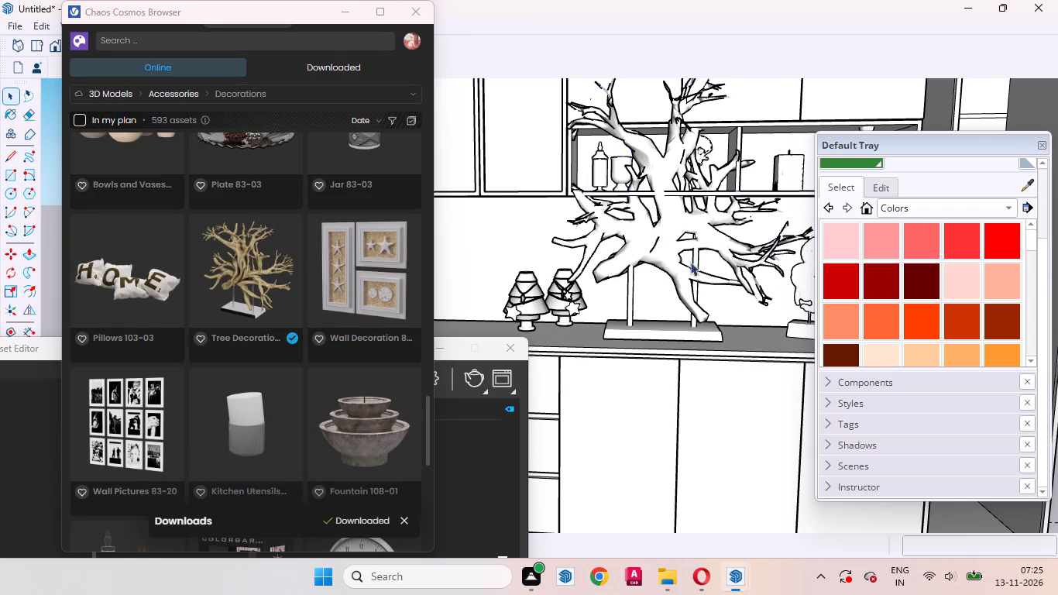
scroll(733, 332, down, 6)
key(s)
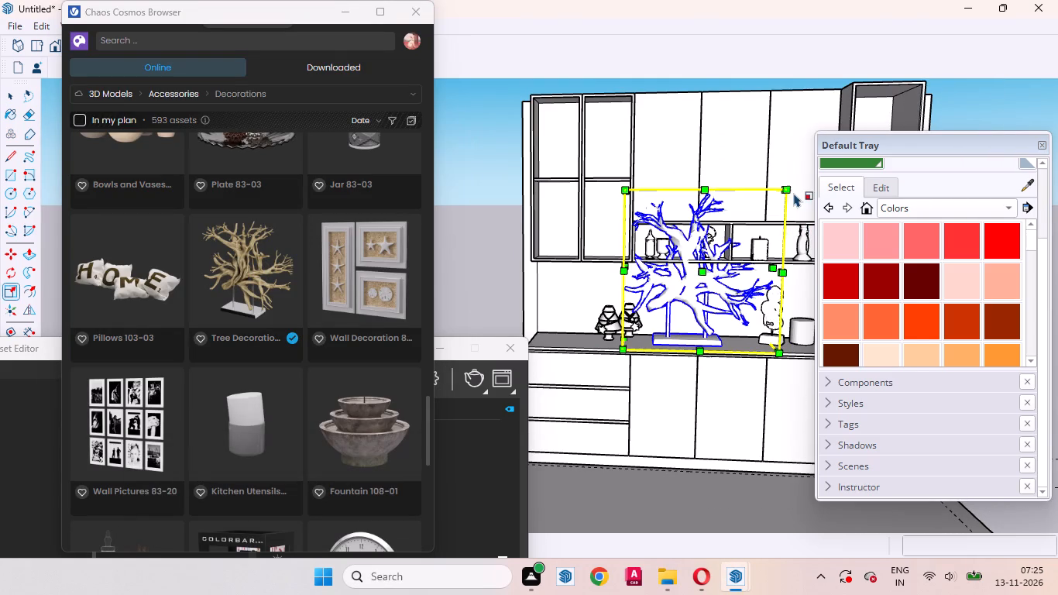
click(783, 182)
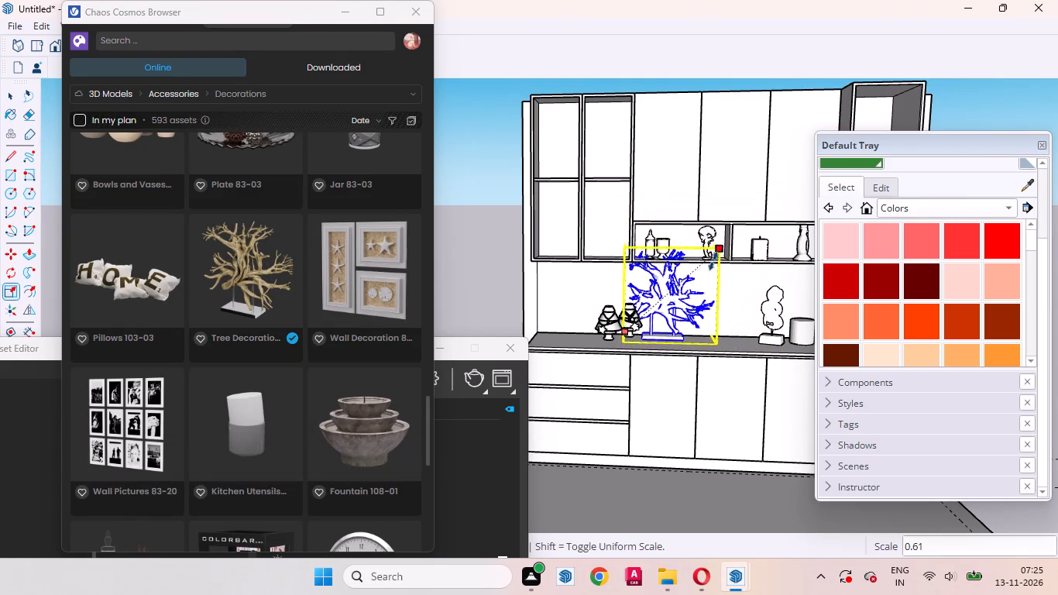
click(692, 286)
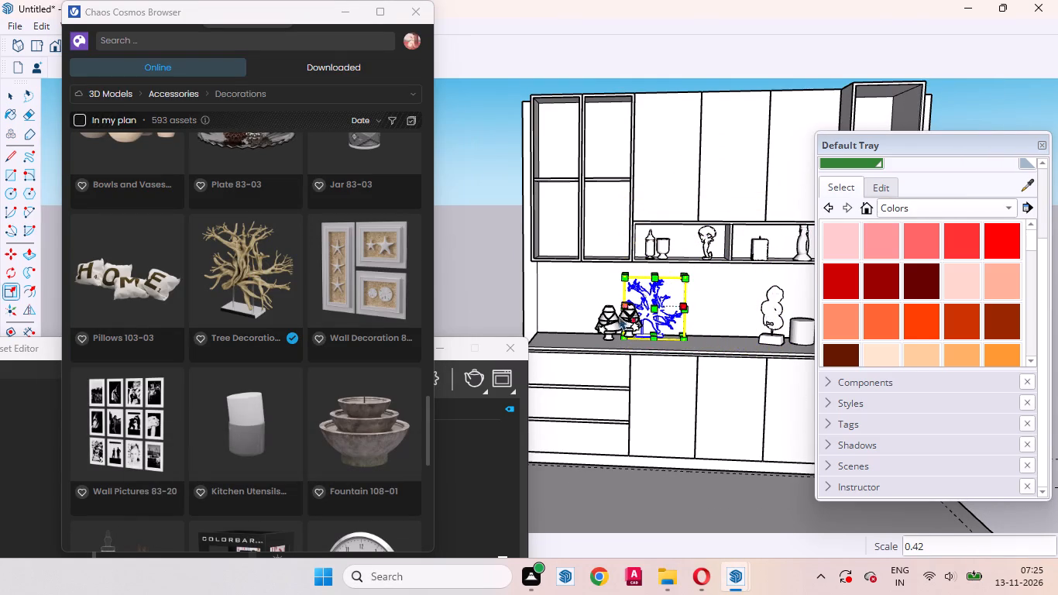
key(space)
click(500, 288)
Move the tree decoration about 2' 4 1/4" along the countertop, past the candle lanterns to the end above the drawers.
scroll(715, 337, up, 6)
scroll(726, 301, down, 4)
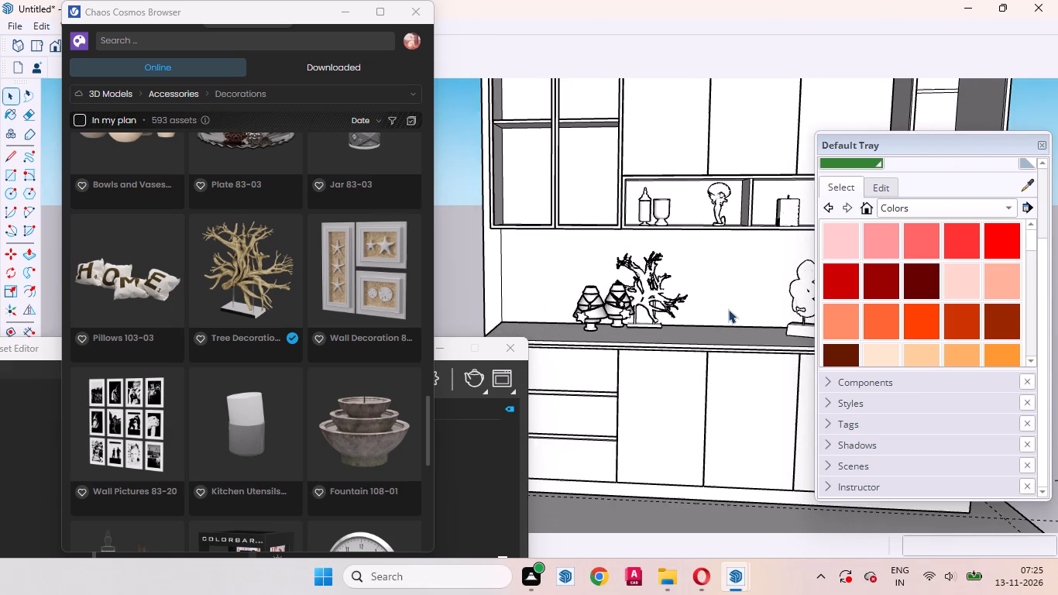
middle_drag(675, 331, 678, 461)
click(645, 291)
click(696, 321)
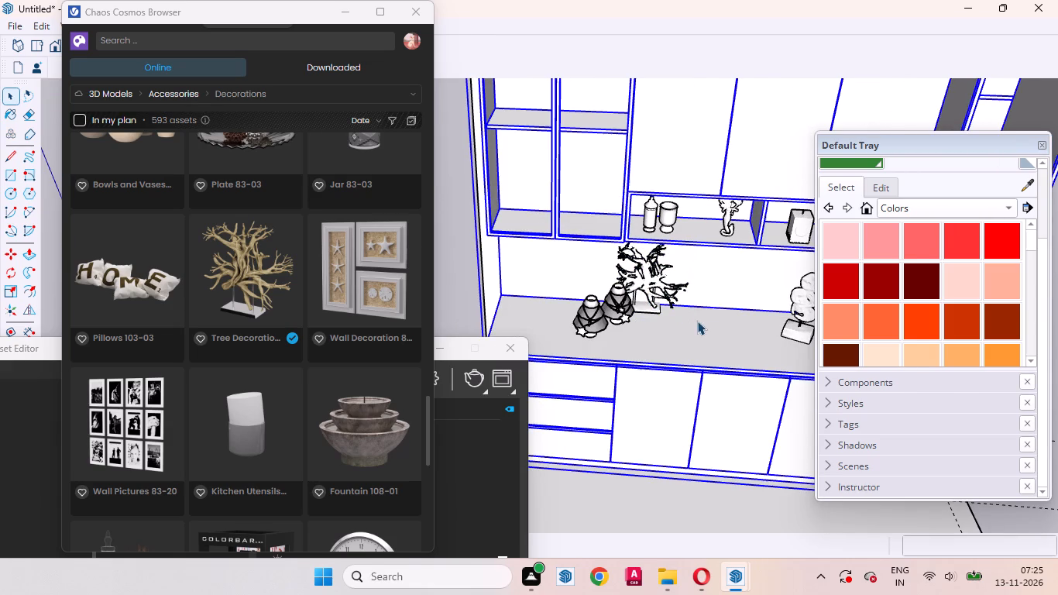
key(m)
key(space)
click(650, 280)
key(m)
click(682, 325)
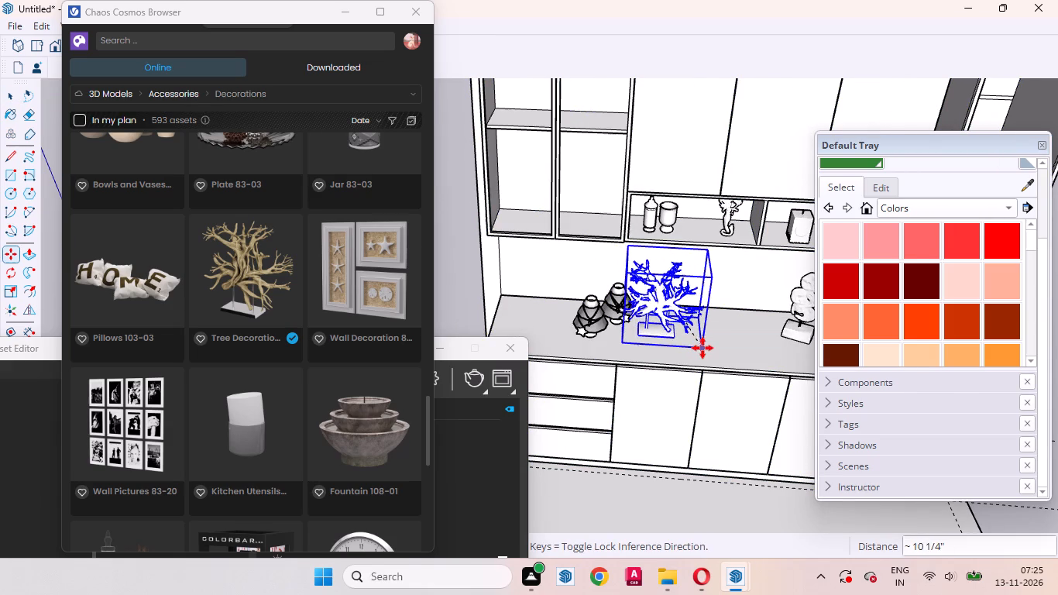
click(571, 335)
key(space)
click(463, 302)
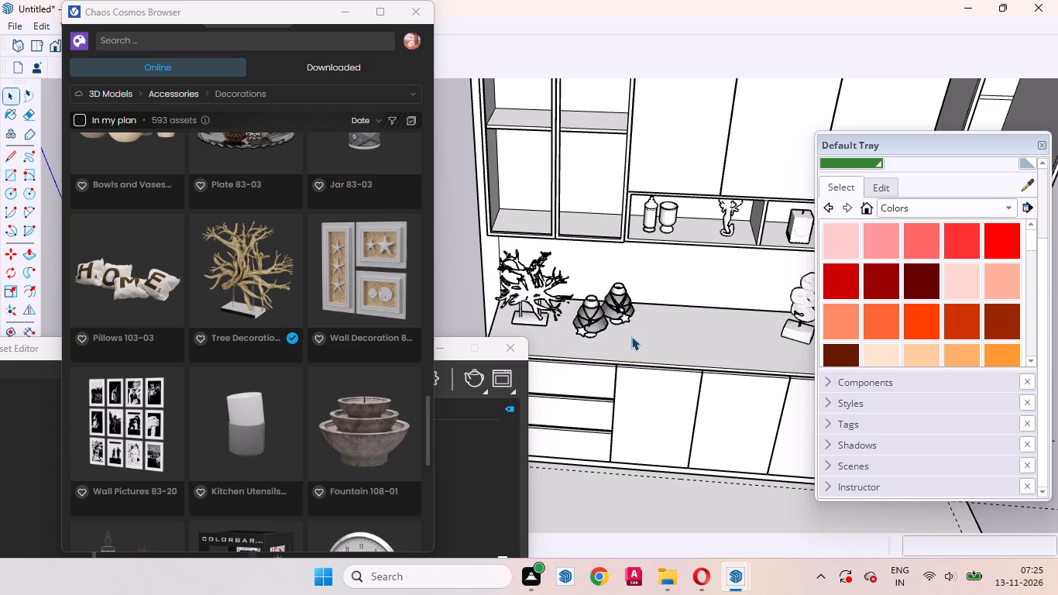
Move the pair of candle lanterns about 10 5/8" along the countertop, away from the tree decoration.
click(582, 315)
key(m)
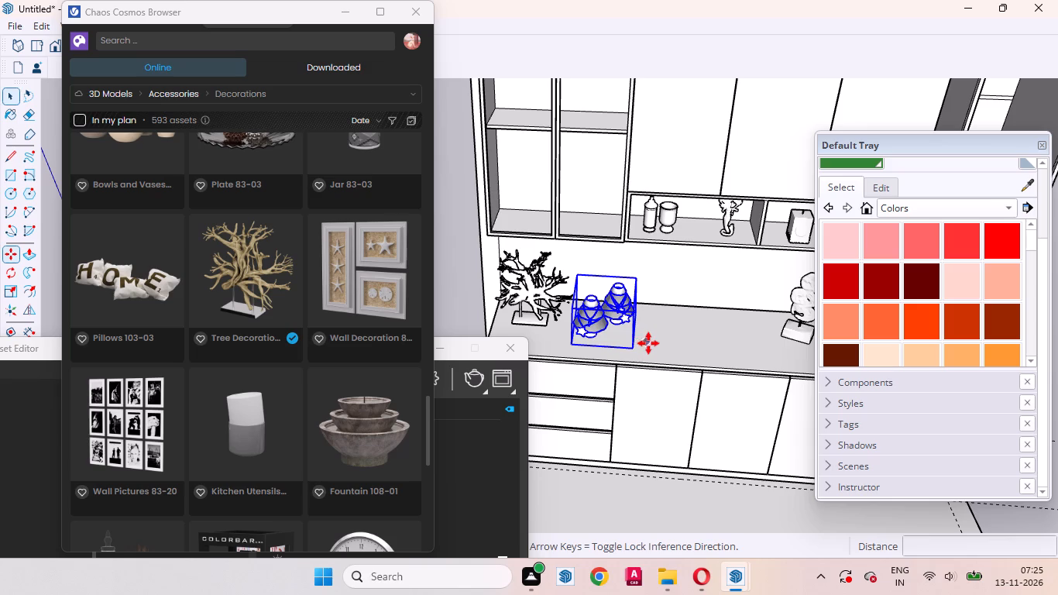
click(649, 343)
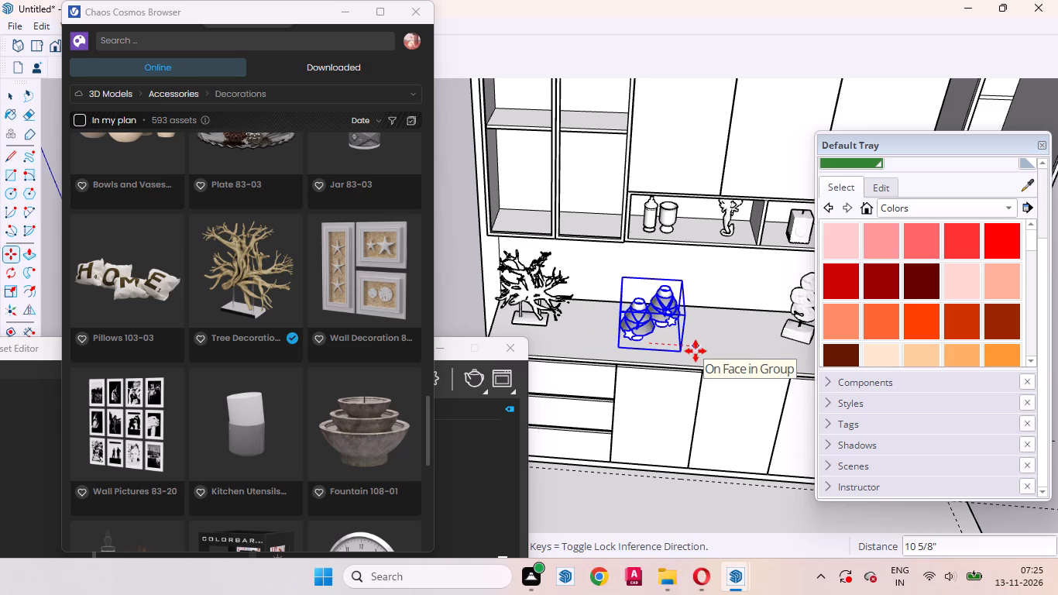
click(696, 351)
key(space)
click(473, 291)
Check the countertop arrangement and browse further through the Cosmos Decorations models for another piece to add.
scroll(665, 292, down, 4)
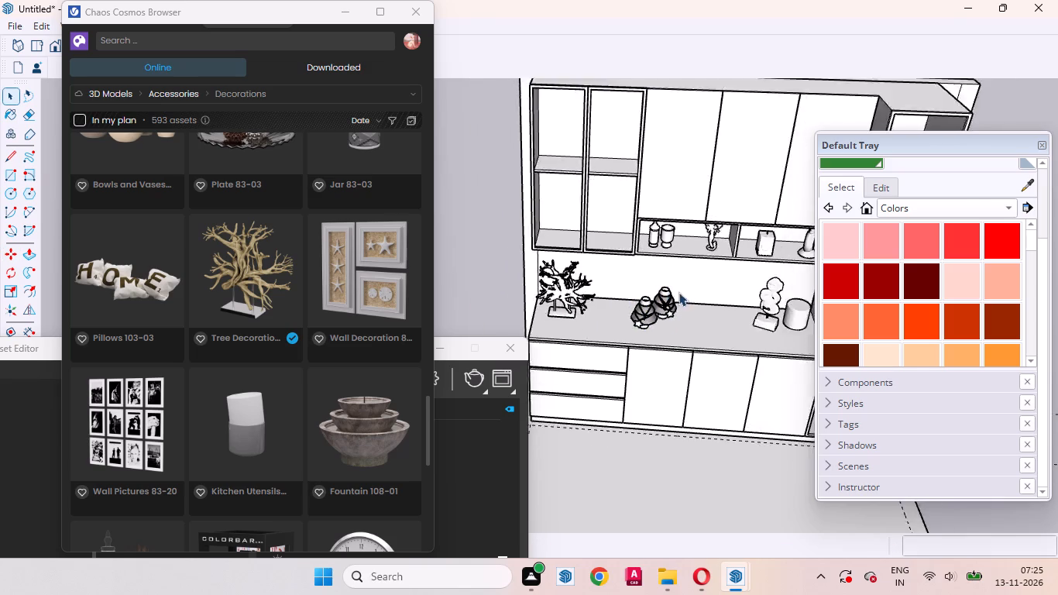
scroll(678, 292, down, 2)
middle_drag(728, 332, 786, 244)
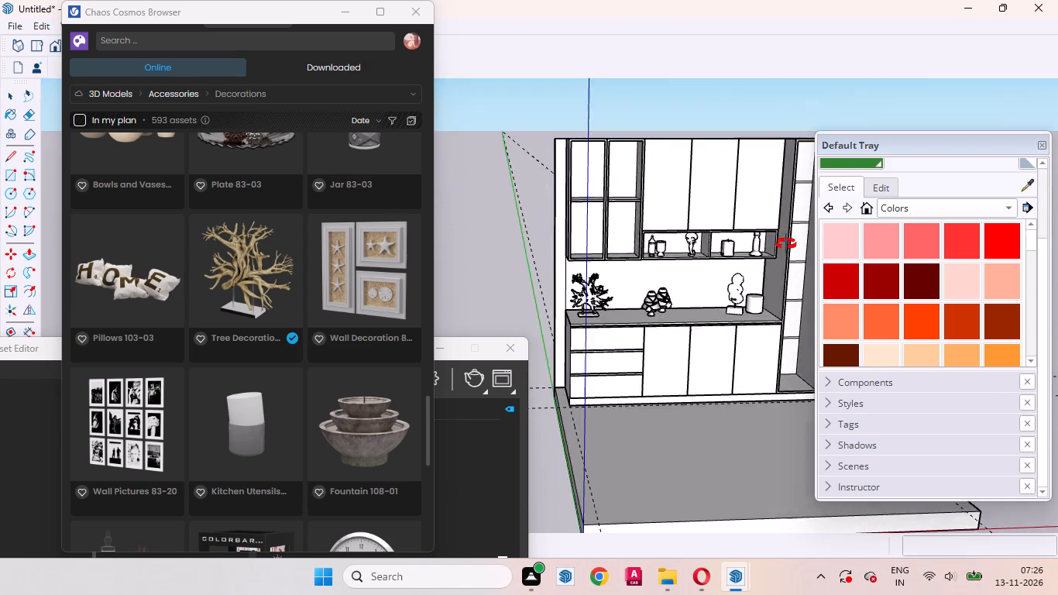
middle_drag(786, 244, 806, 253)
scroll(656, 304, up, 4)
scroll(532, 288, up, 2)
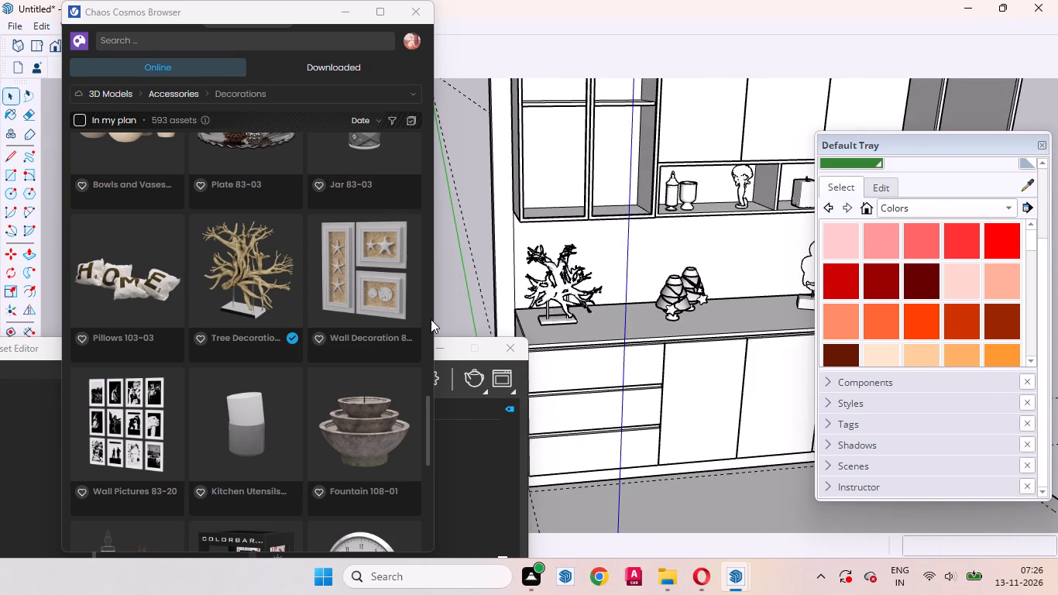
scroll(406, 320, down, 6)
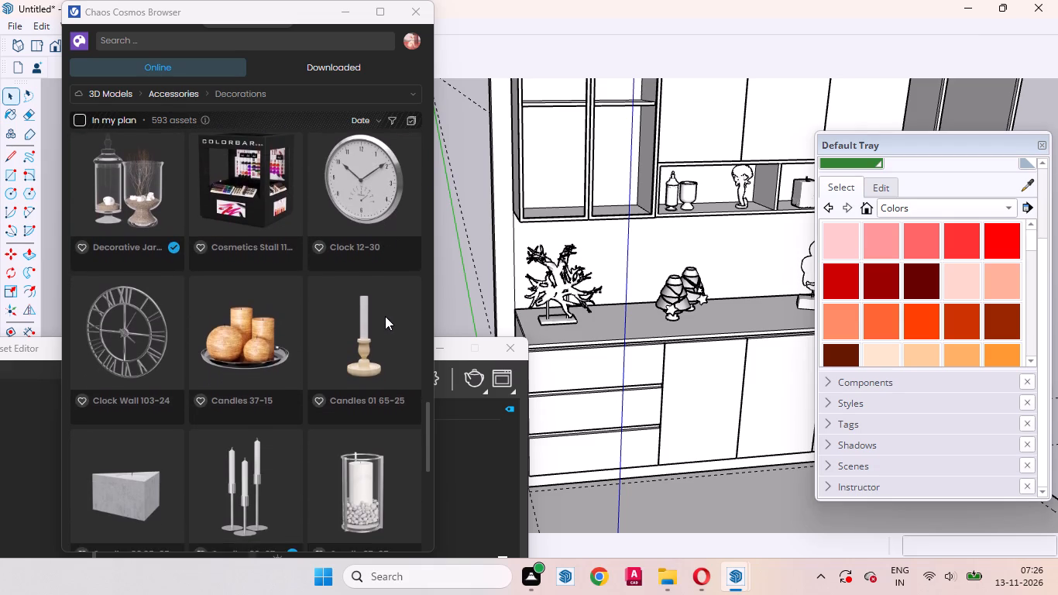
scroll(364, 316, up, 2)
scroll(363, 316, down, 1)
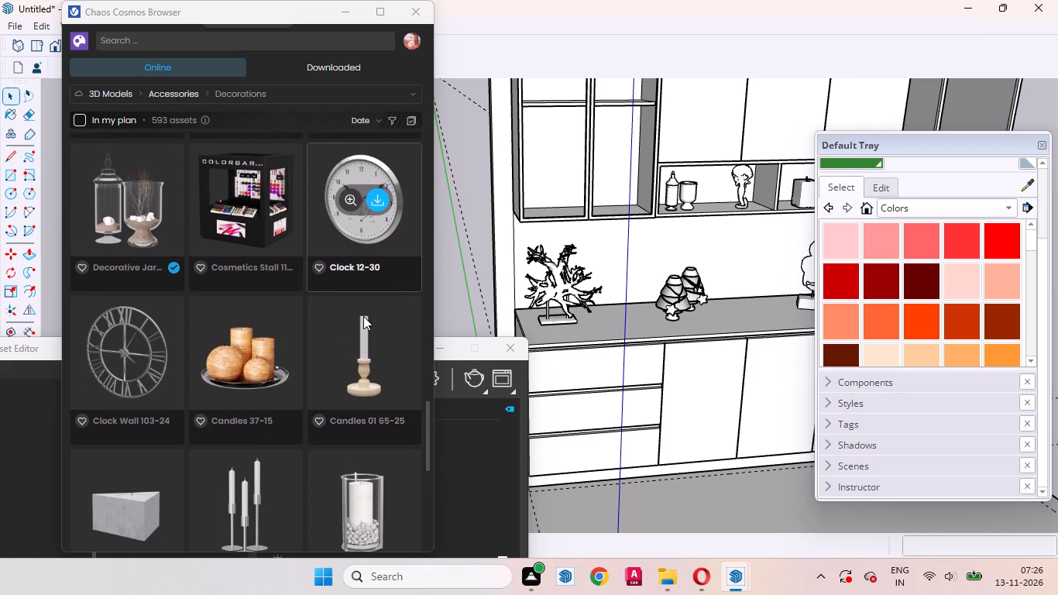
scroll(363, 316, down, 4)
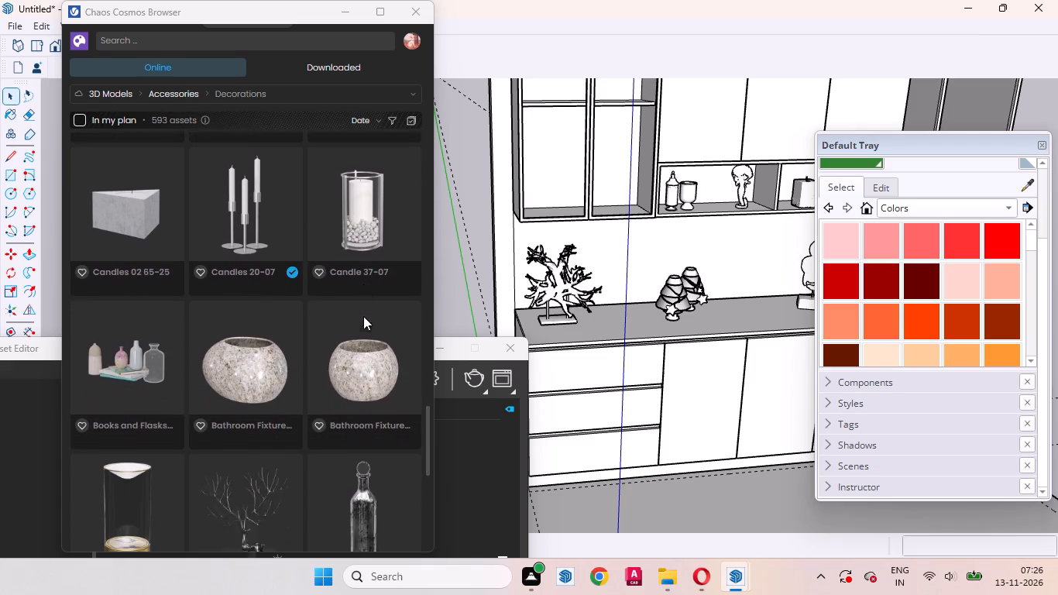
scroll(363, 316, down, 1)
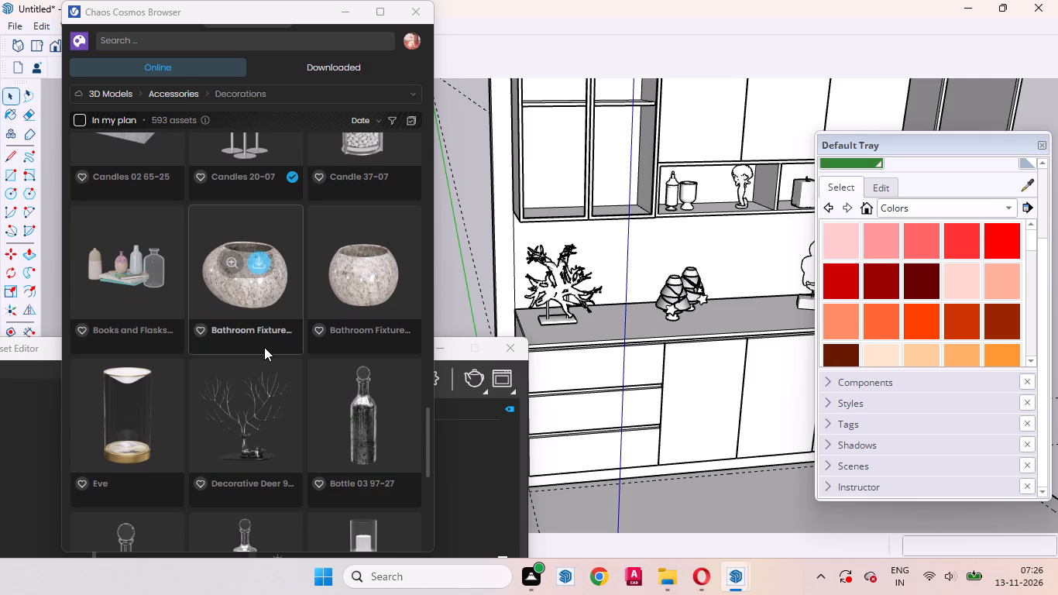
scroll(259, 359, down, 1)
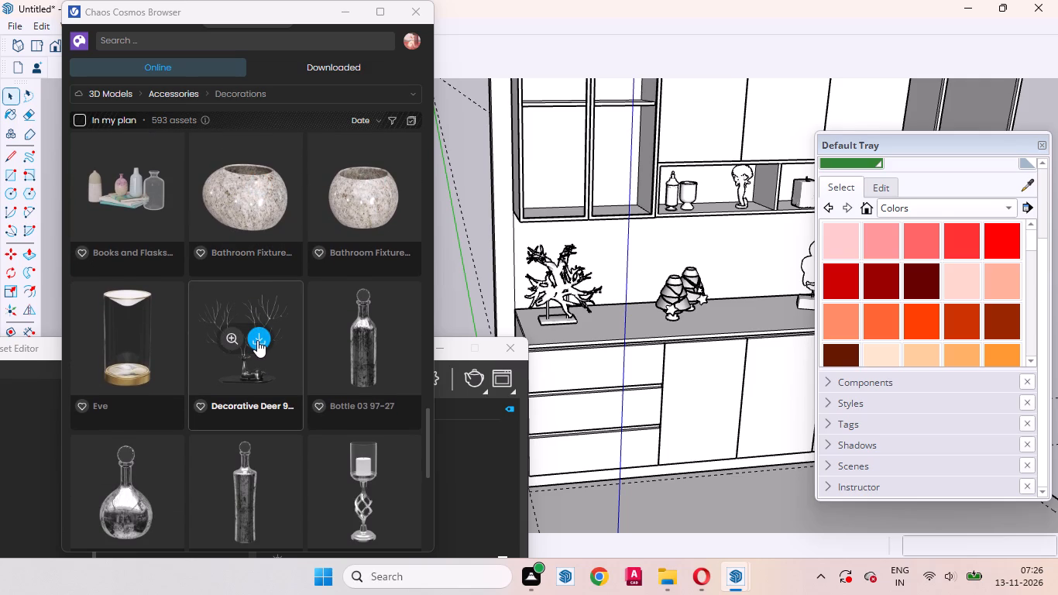
Download Decorative Deer 97-30 and place one on the countertop between the candle lanterns and the sculpture.
click(257, 340)
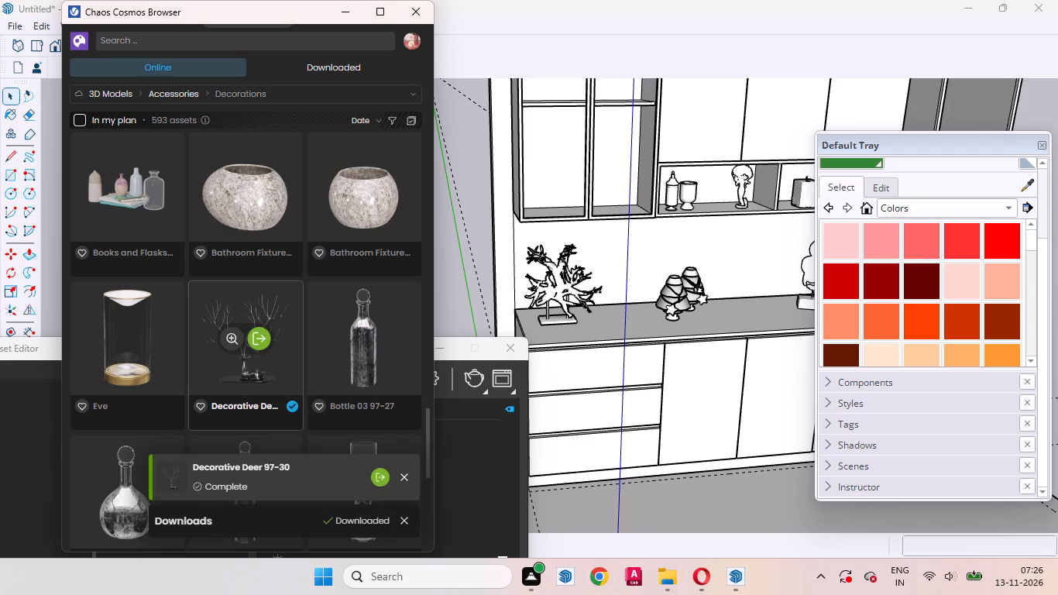
click(259, 342)
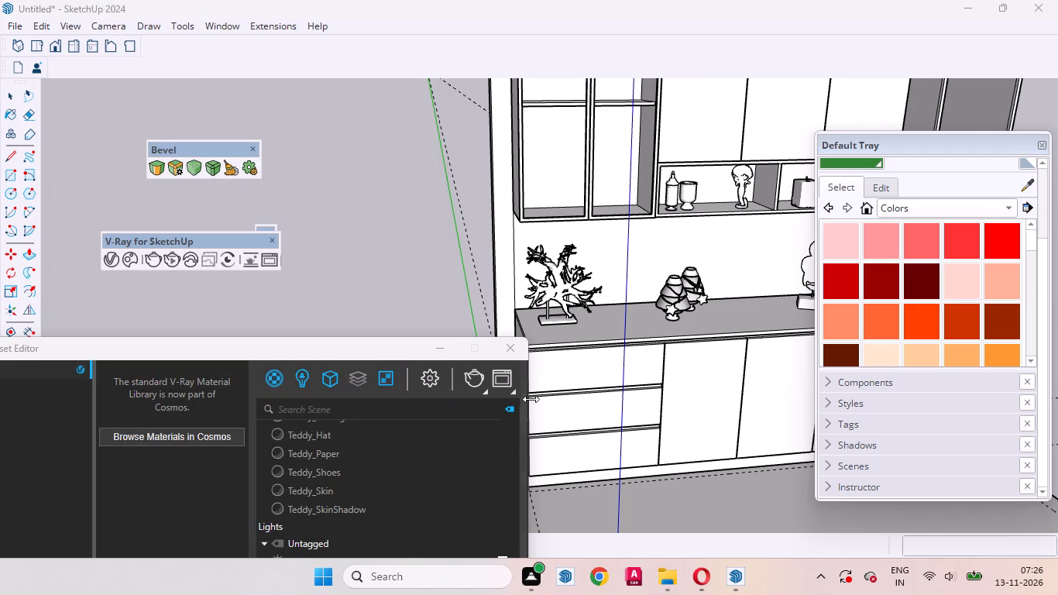
scroll(749, 321, up, 3)
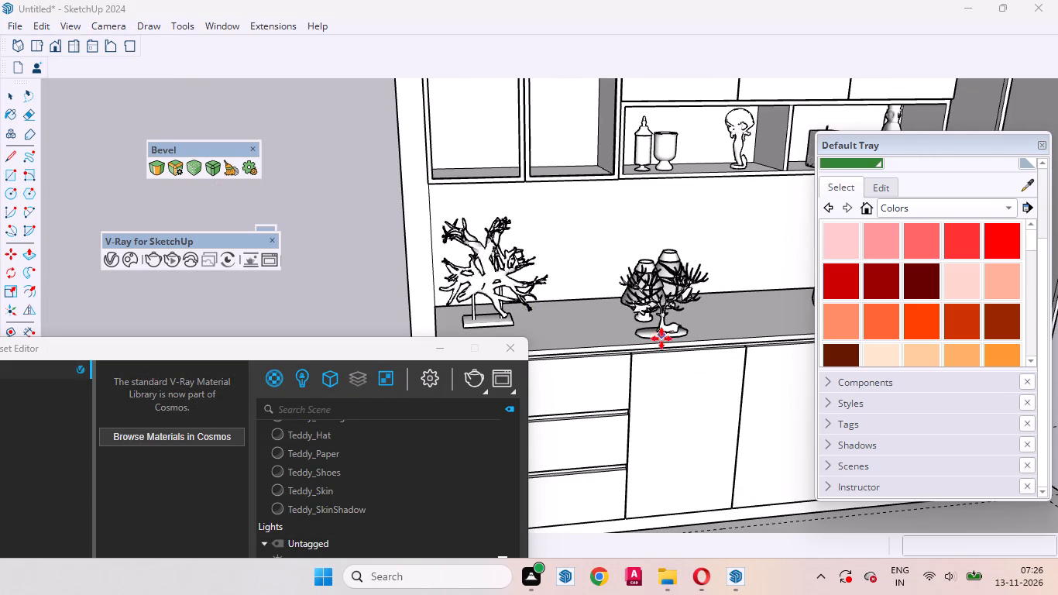
middle_drag(631, 355, 539, 378)
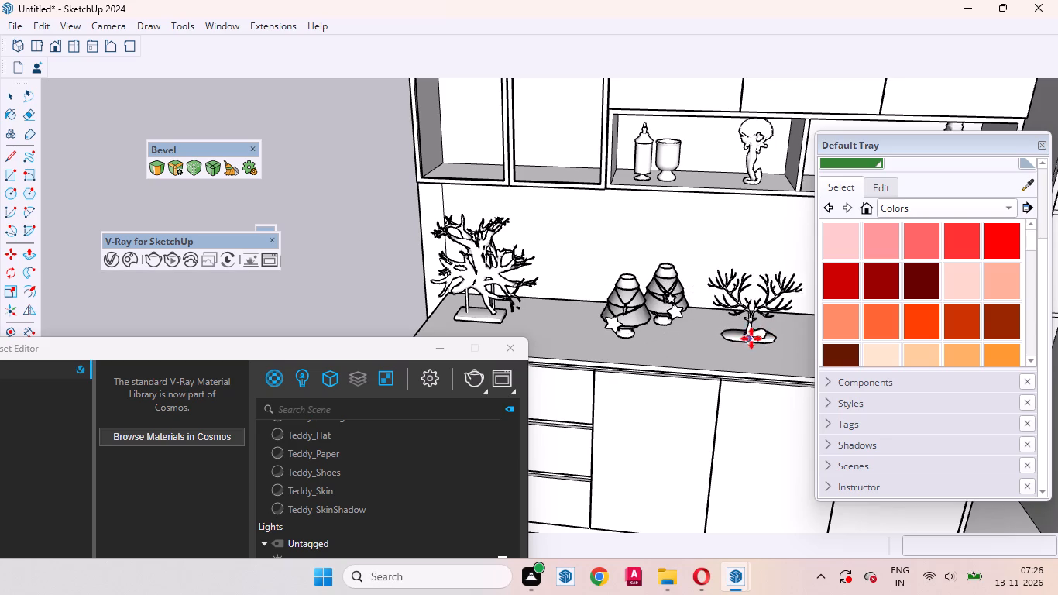
click(760, 331)
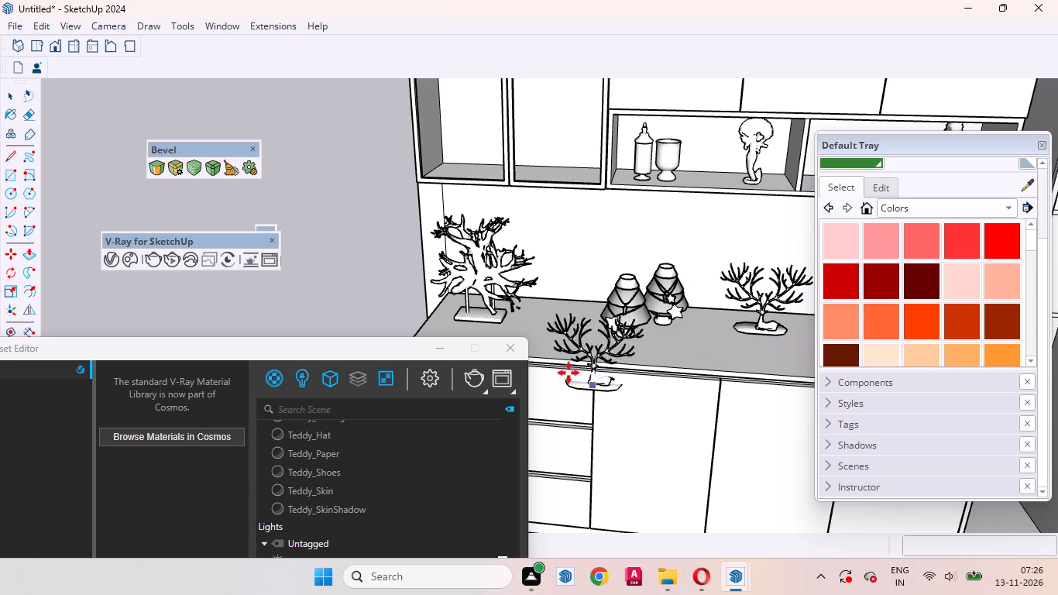
key(space)
Browse further down the online Decorations models in the Cosmos library for more decorative pieces.
scroll(487, 348, down, 2)
scroll(404, 380, down, 9)
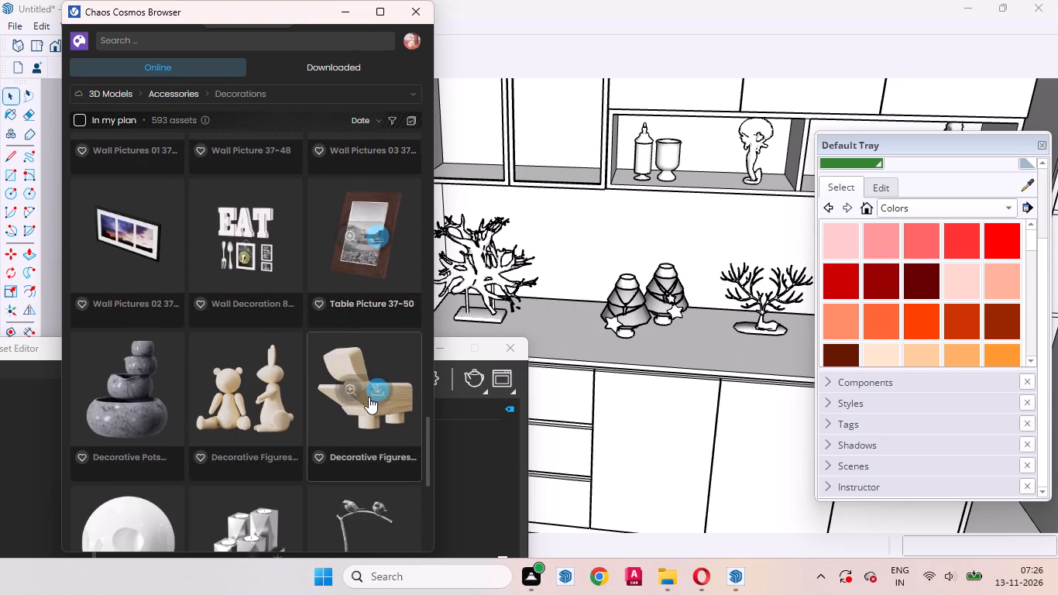
scroll(618, 353, down, 3)
scroll(602, 278, down, 3)
scroll(614, 204, down, 3)
Examine the decorated countertop and niches of the wall cabinet from several angles.
middle_drag(646, 287, 644, 287)
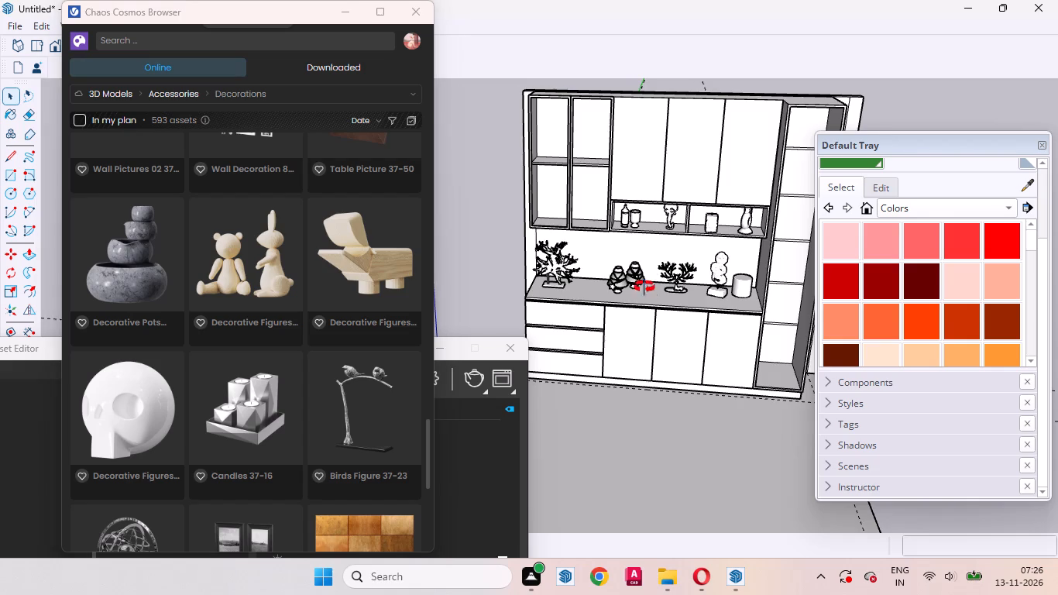
middle_drag(644, 287, 717, 232)
middle_click(654, 301)
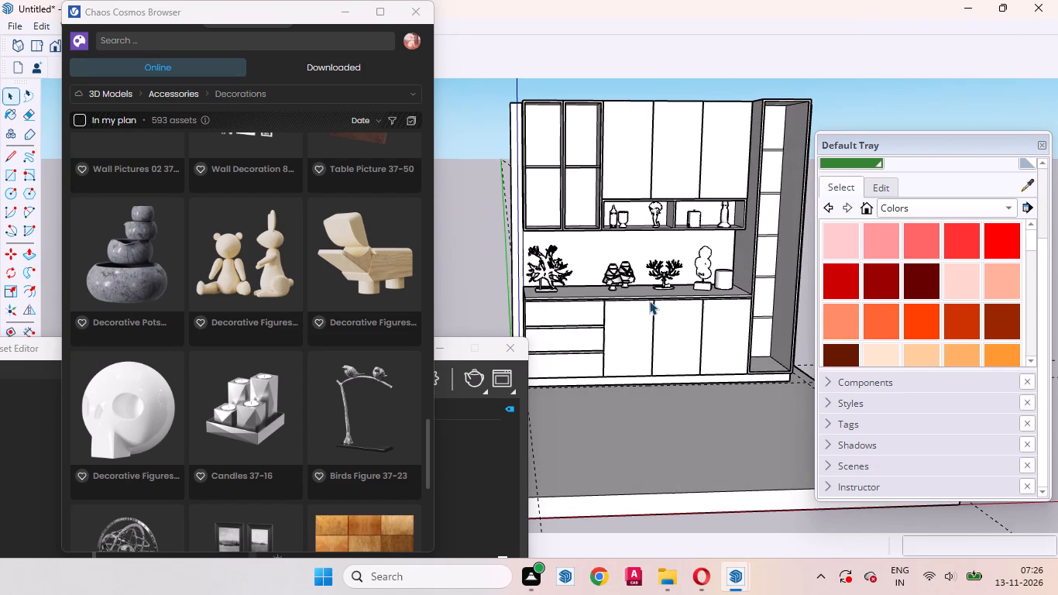
middle_drag(652, 306, 562, 260)
scroll(585, 280, up, 1)
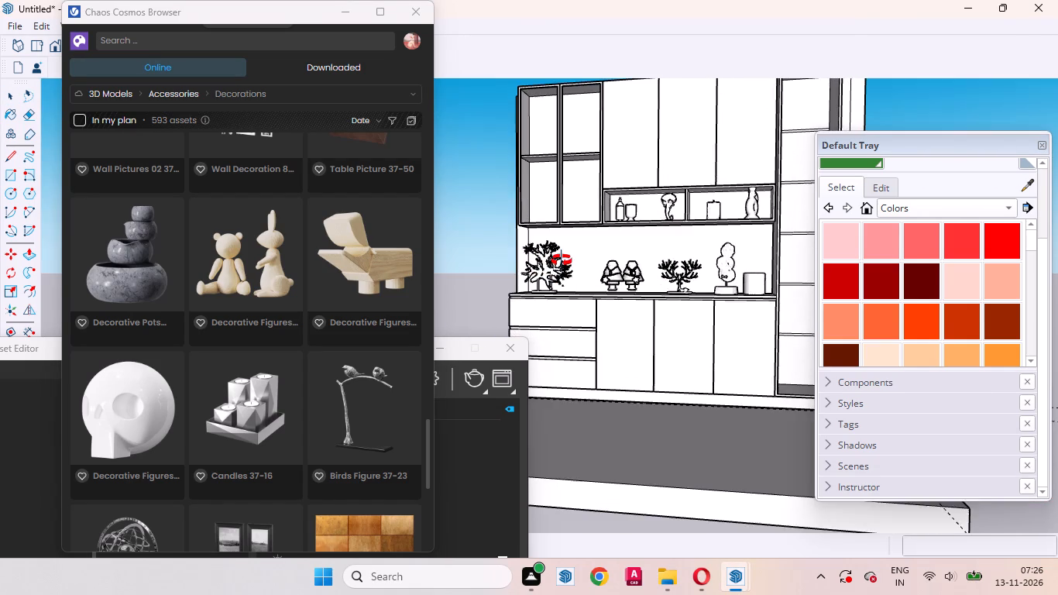
middle_drag(562, 260, 567, 260)
scroll(593, 276, up, 2)
scroll(637, 284, down, 2)
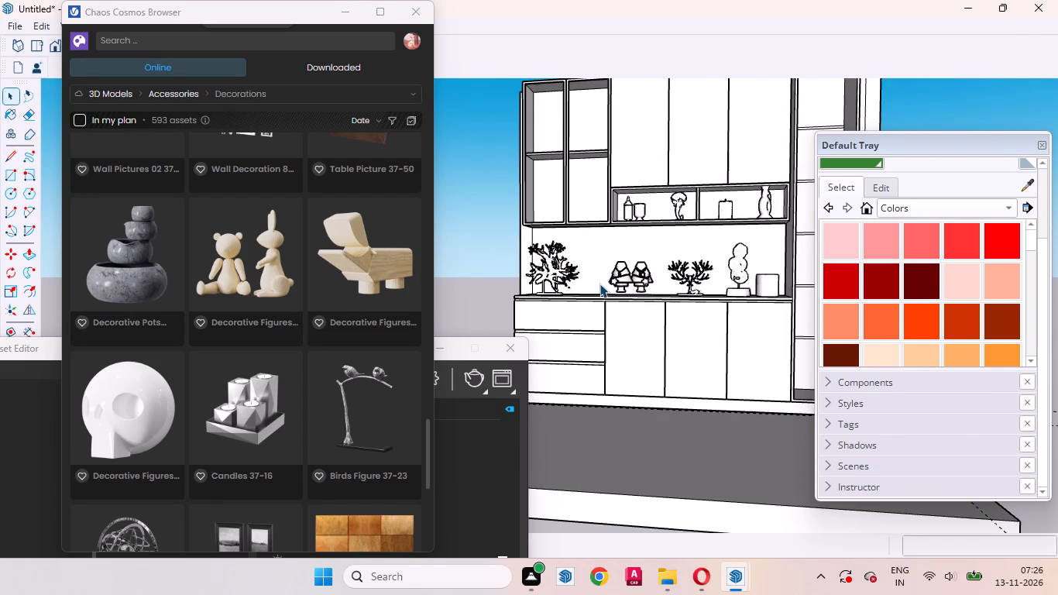
middle_drag(599, 284, 638, 349)
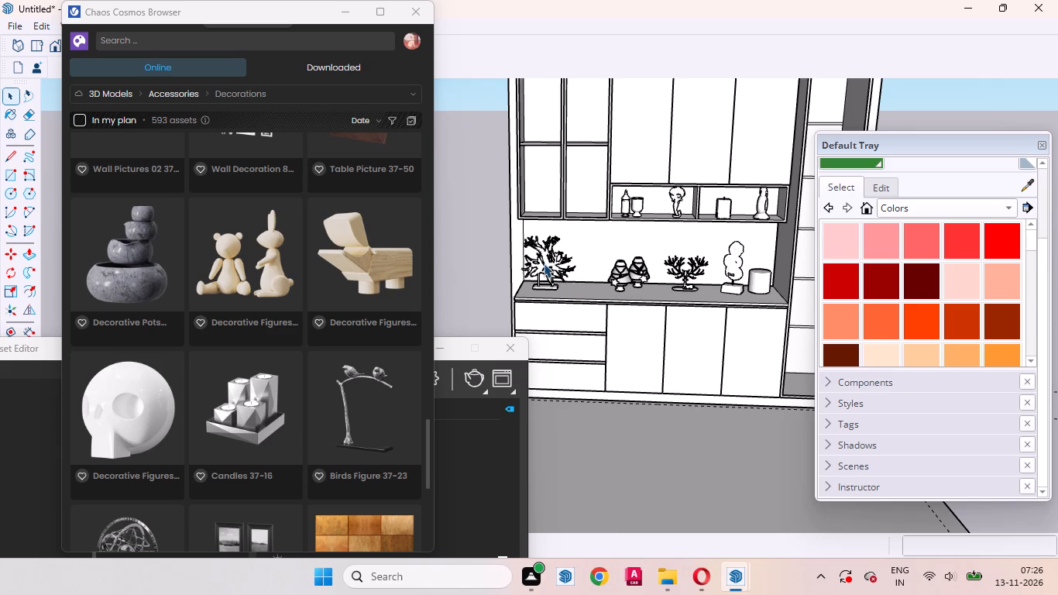
Look further through the online Decorations models and search the Cosmos library for "wine".
scroll(349, 348, down, 1)
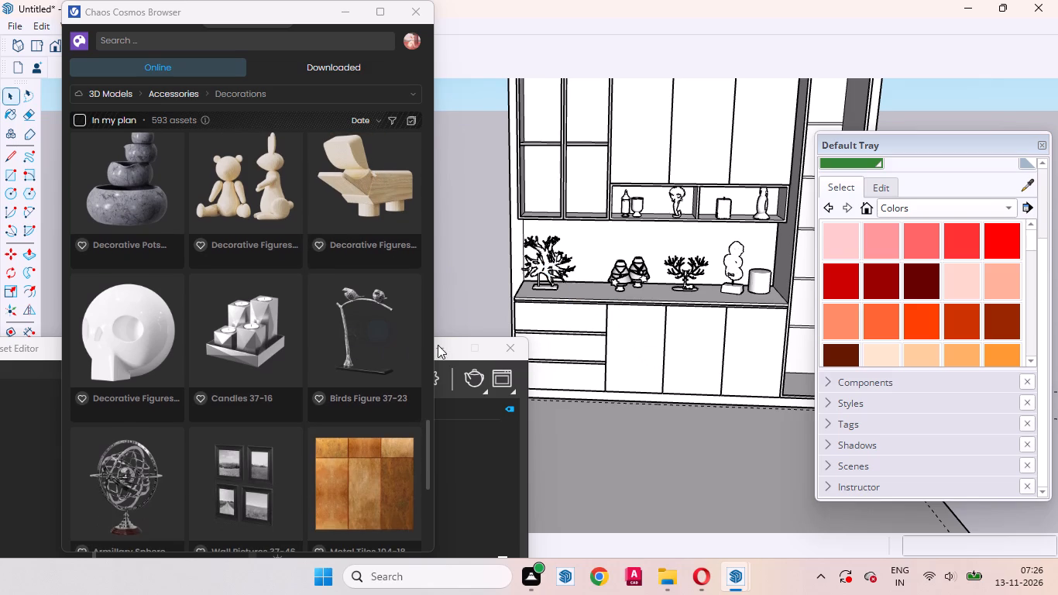
scroll(376, 403, down, 8)
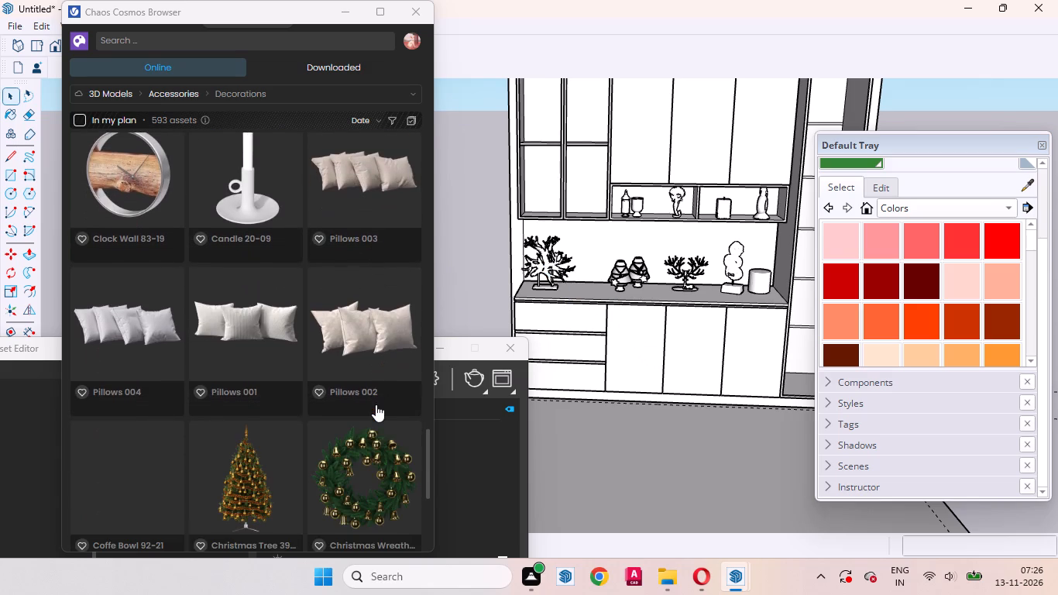
scroll(376, 404, down, 2)
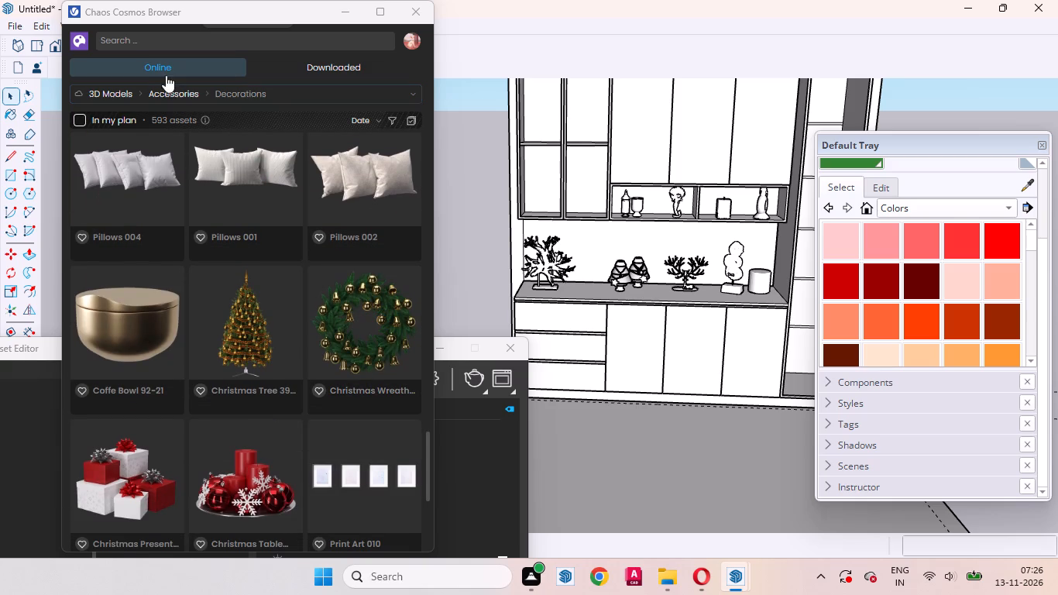
click(145, 43)
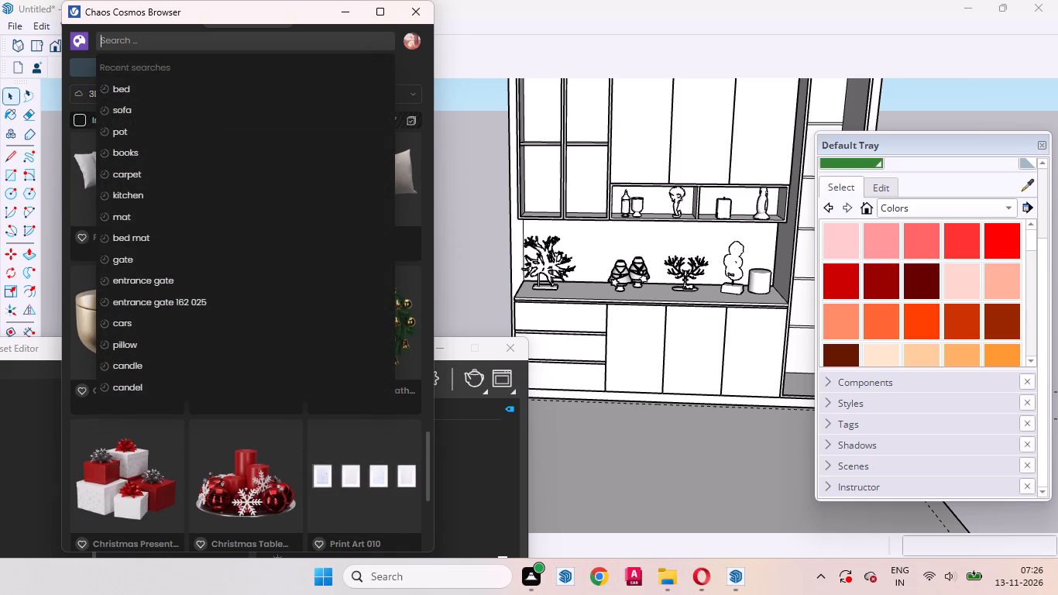
text(win)
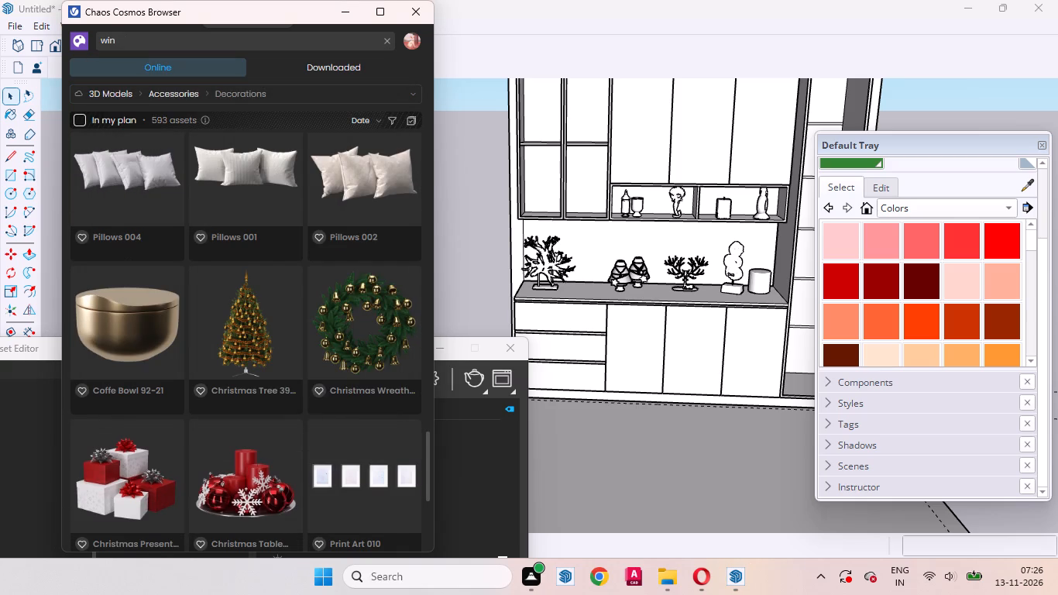
key(e)
key(Return)
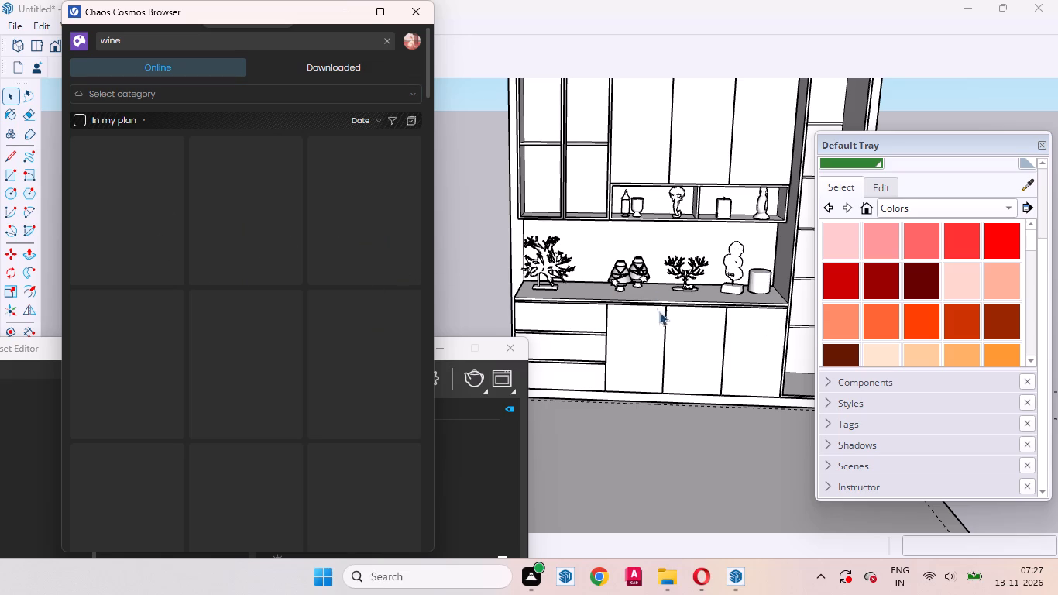
right_drag(739, 297, 742, 275)
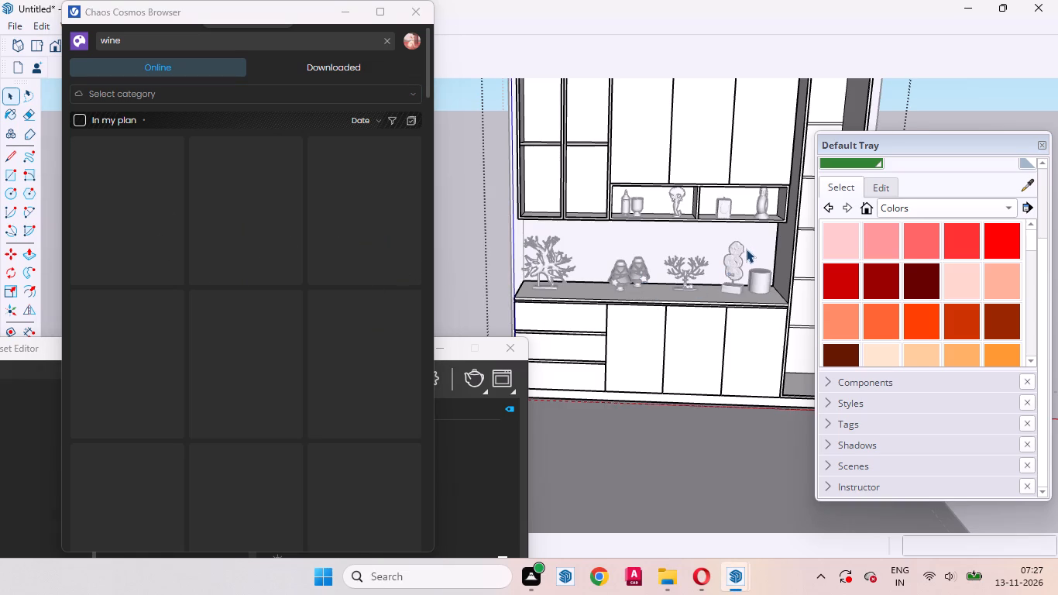
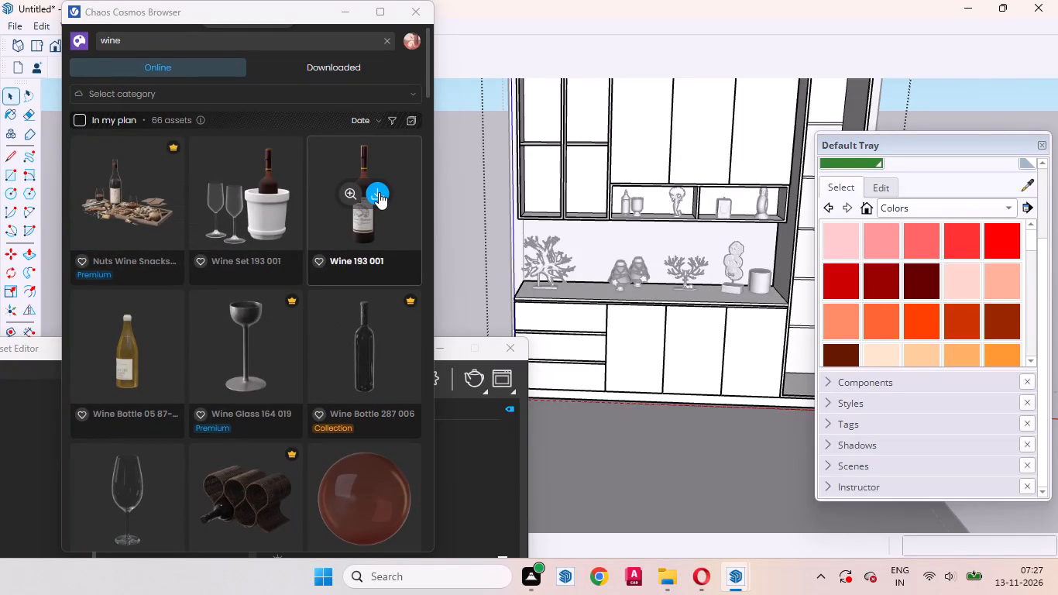
Download Wine 193 001 and place one bottle in the lower shelf compartment beside the candle niche.
click(379, 192)
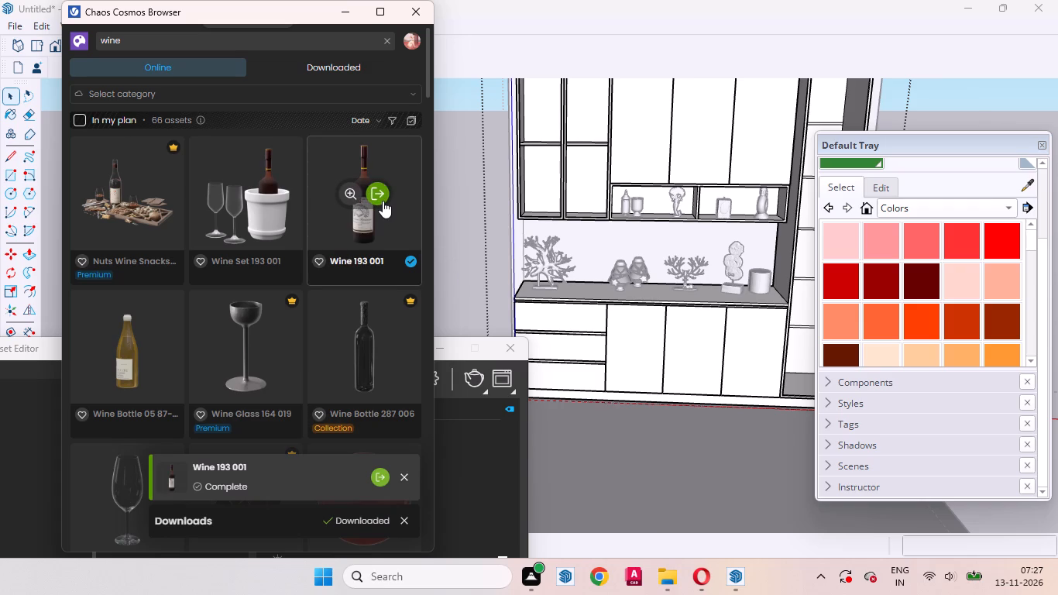
click(383, 201)
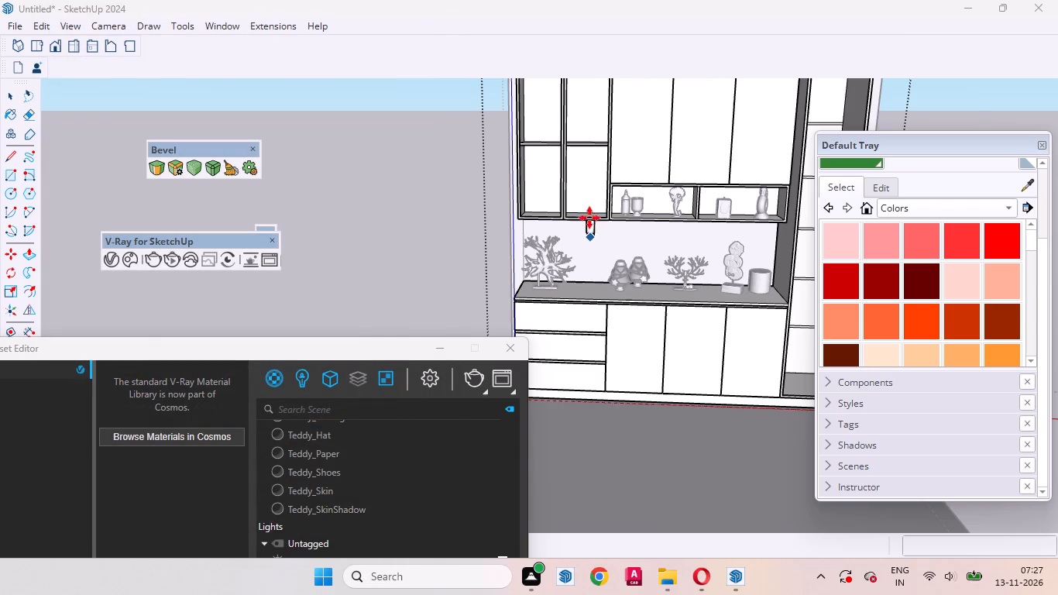
scroll(589, 205, up, 12)
middle_drag(584, 239, 749, 333)
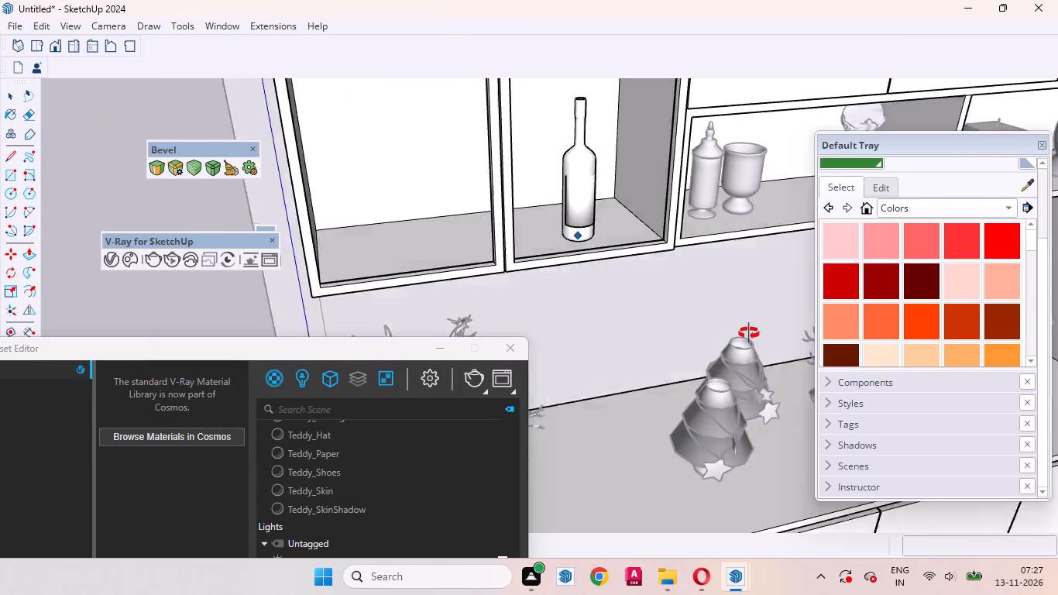
middle_drag(749, 333, 770, 346)
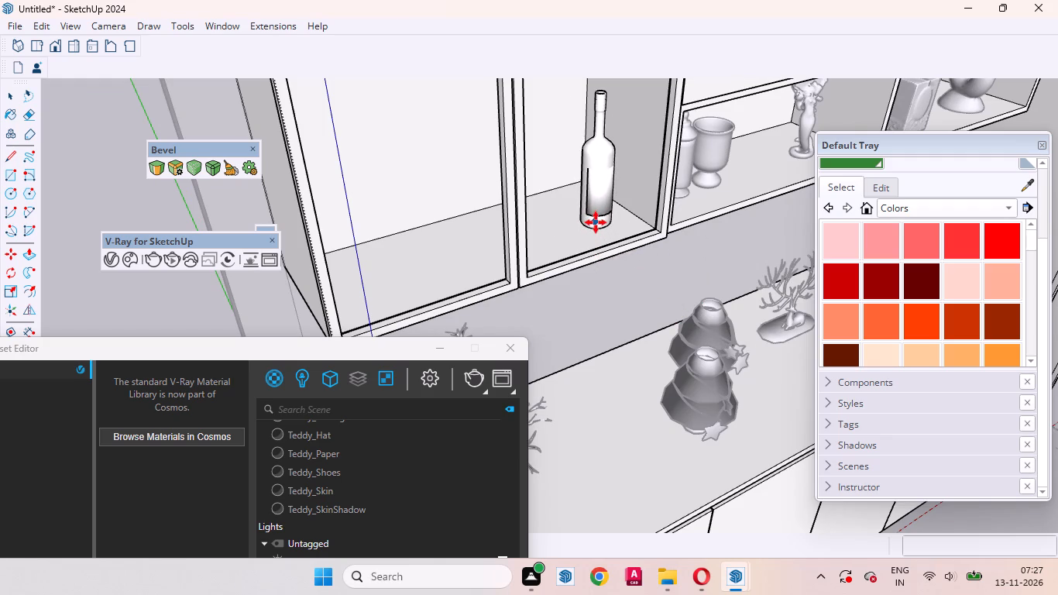
scroll(596, 220, up, 1)
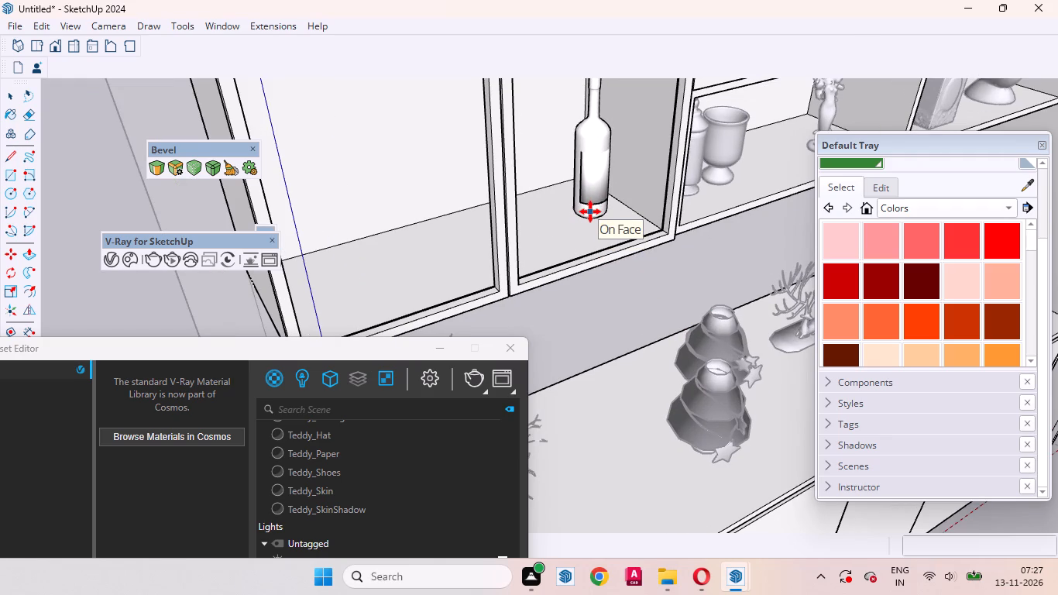
middle_drag(592, 228, 484, 237)
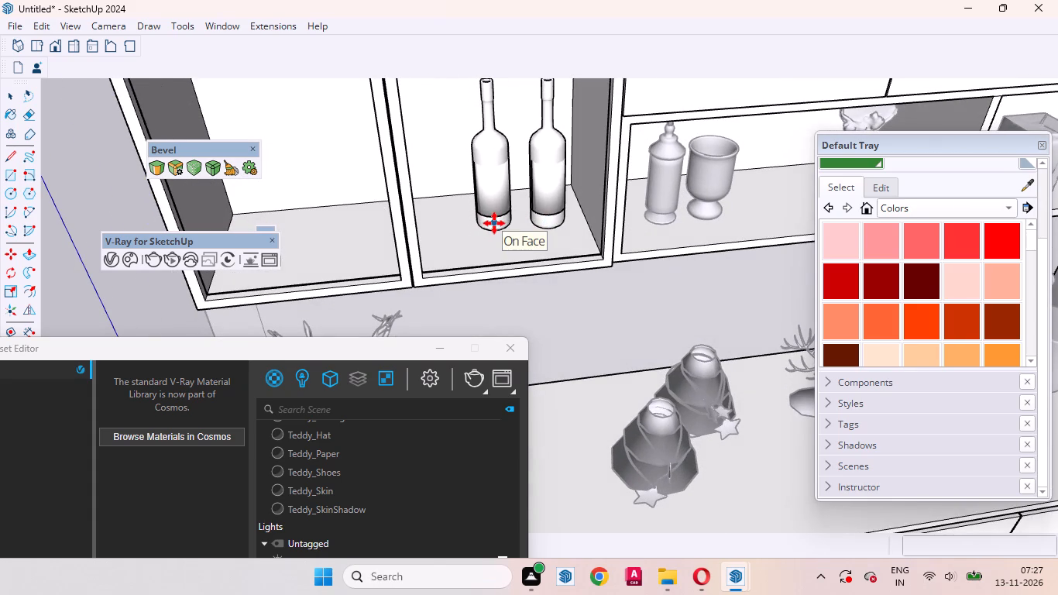
key(space)
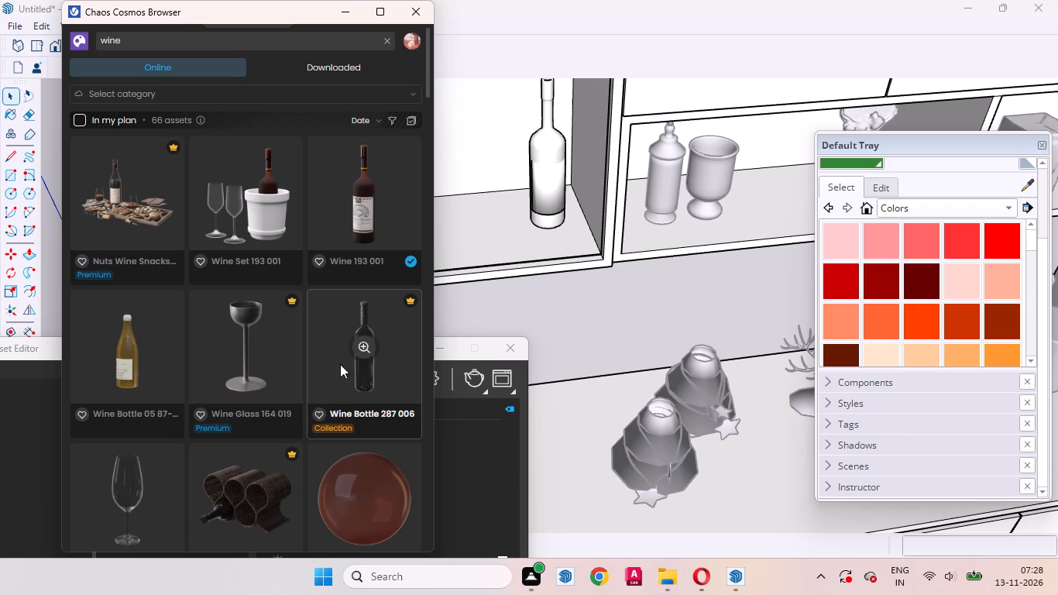
Find Wine Glass 293 011 in the wine results and place three in a row in the outer lower shelf compartment.
scroll(327, 368, down, 4)
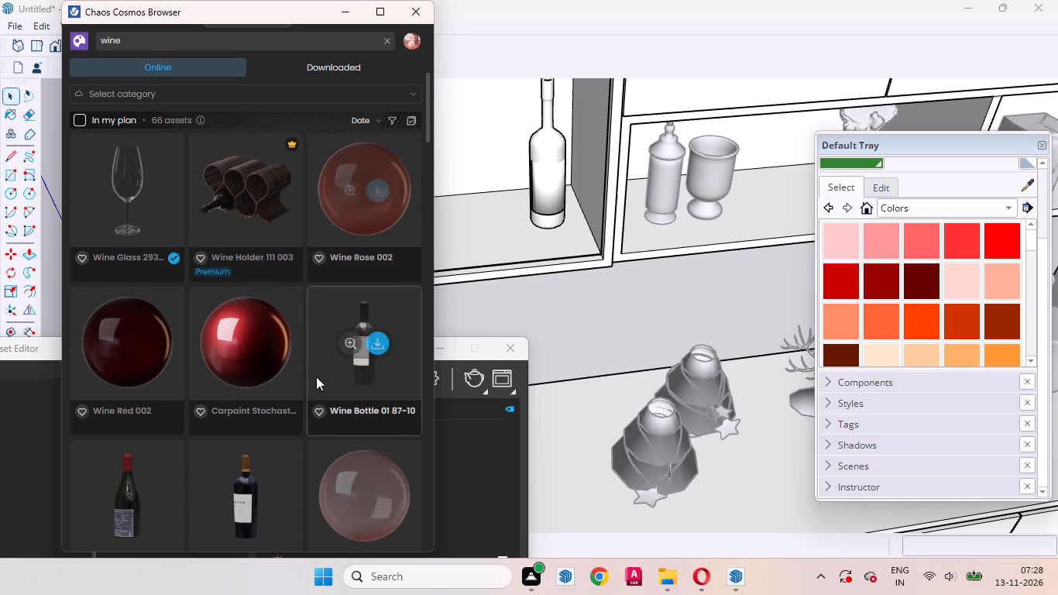
scroll(316, 377, down, 1)
scroll(165, 290, up, 1)
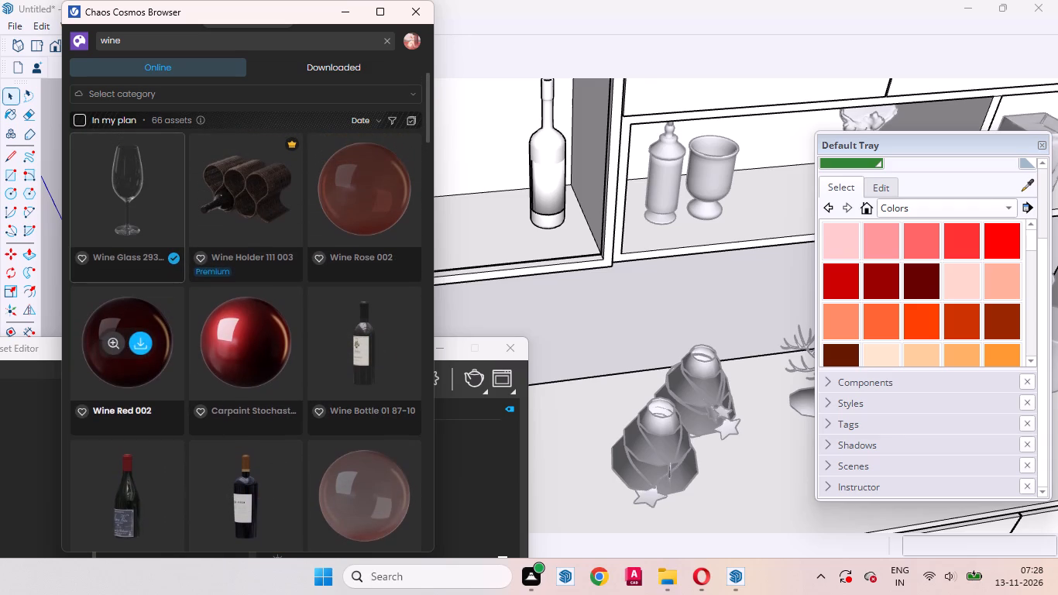
click(143, 197)
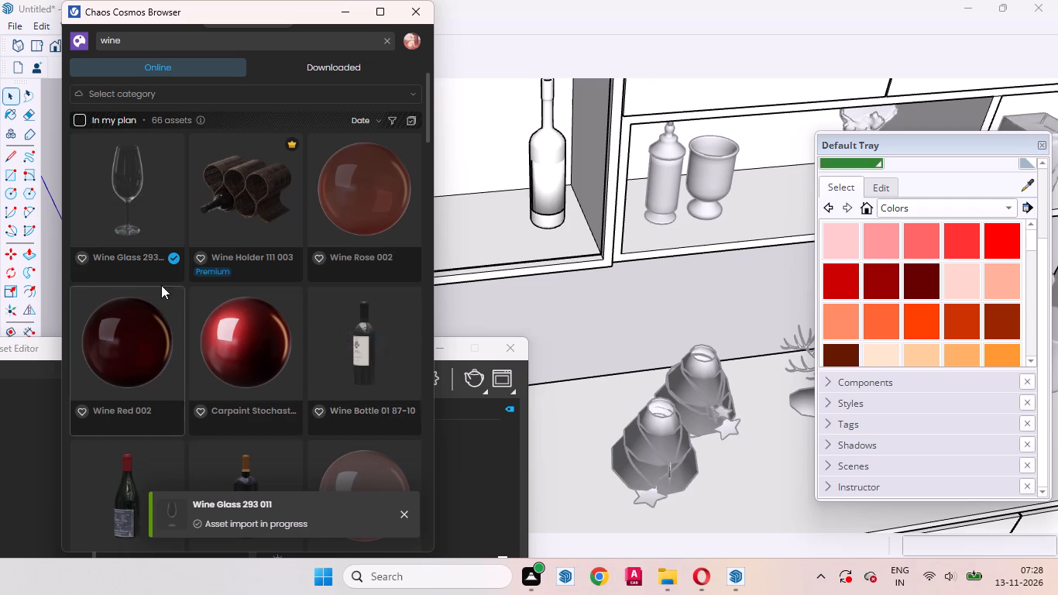
scroll(496, 278, down, 2)
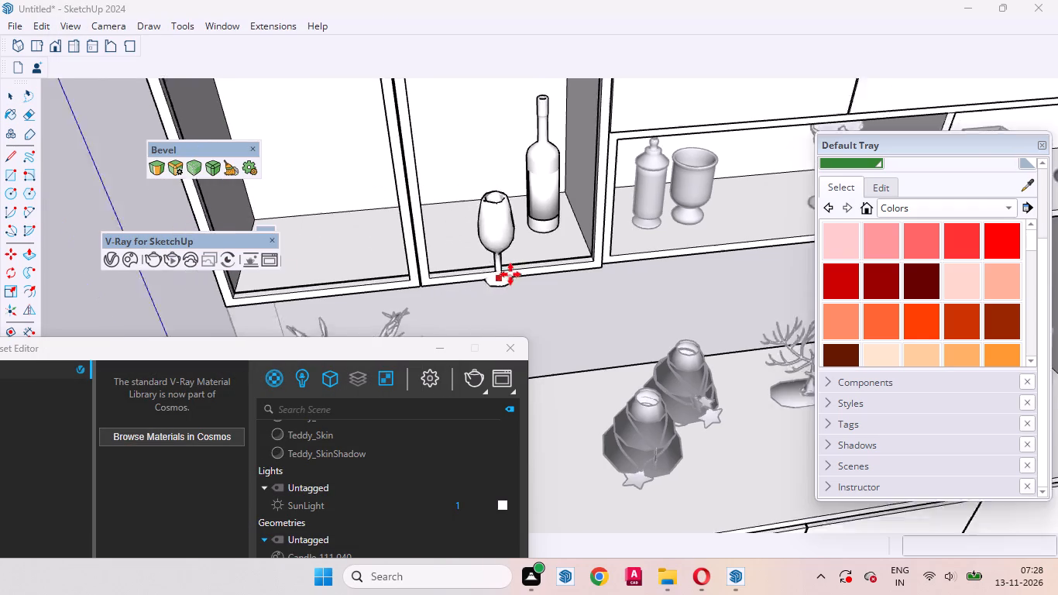
scroll(510, 274, down, 9)
scroll(422, 265, up, 3)
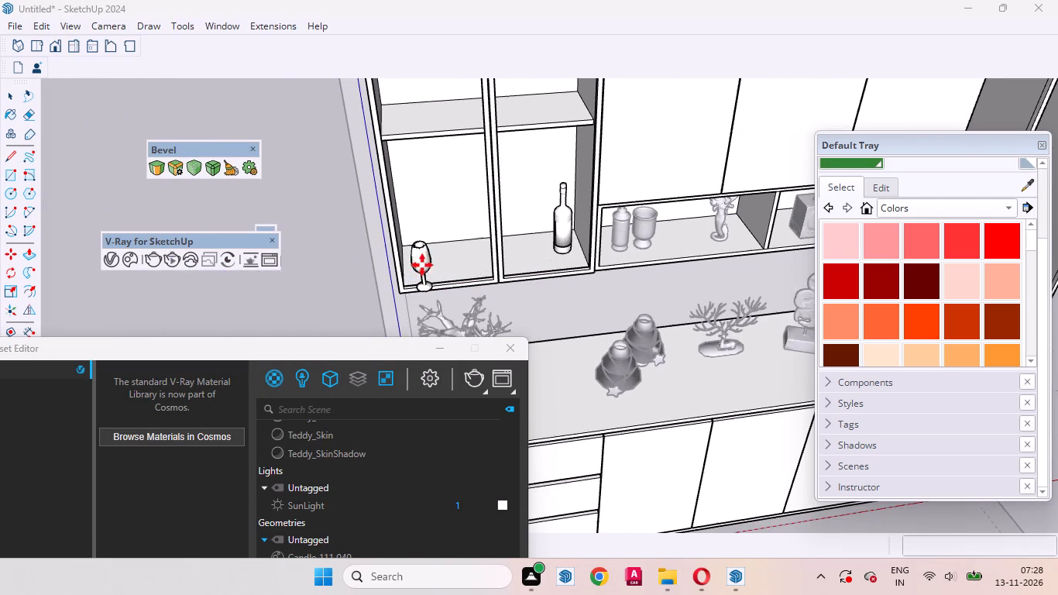
scroll(421, 256, up, 7)
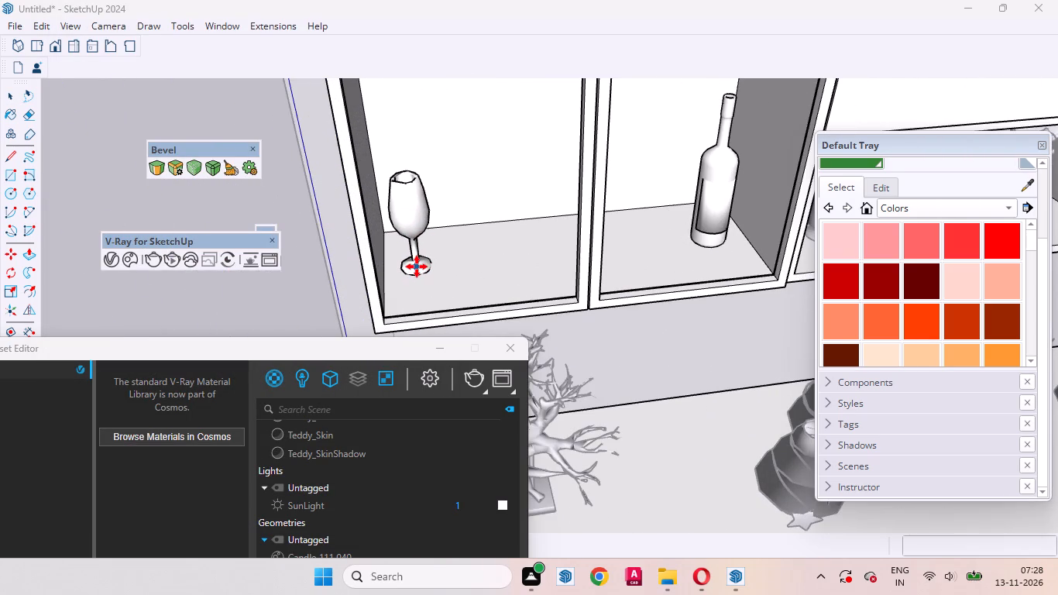
click(417, 267)
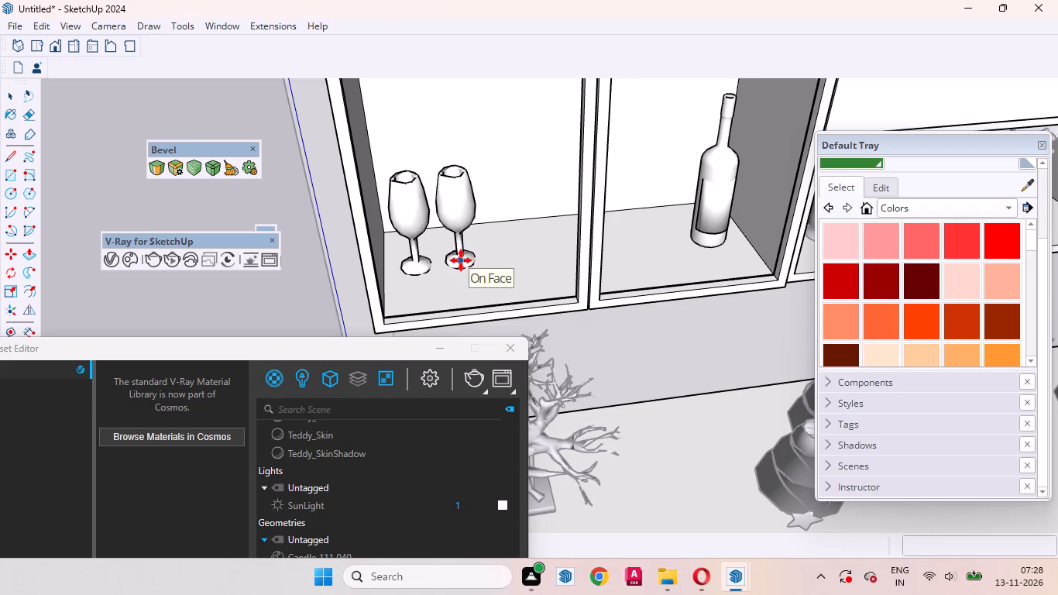
click(467, 260)
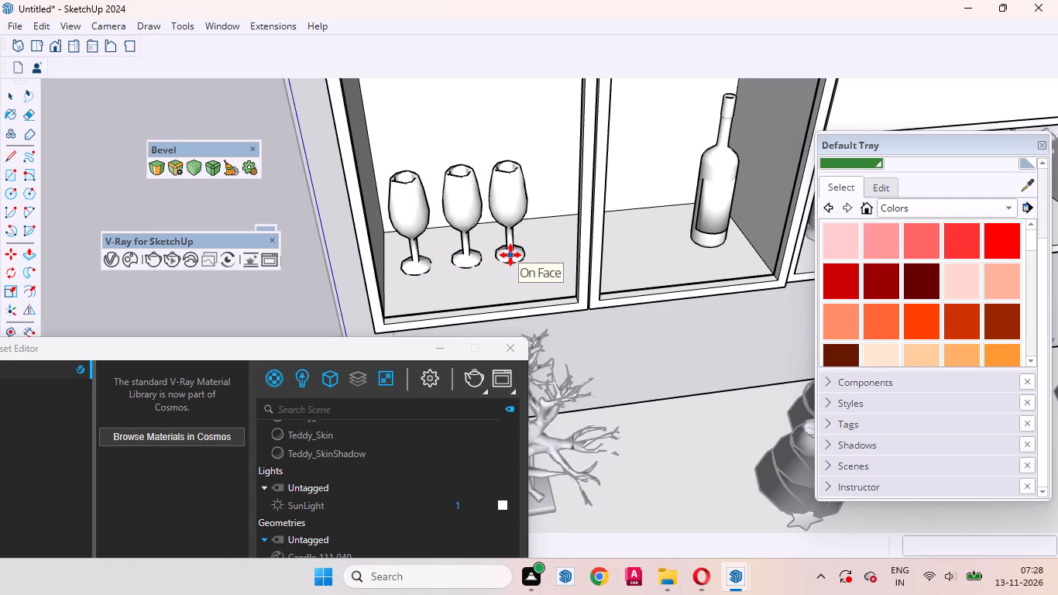
click(510, 255)
key(space)
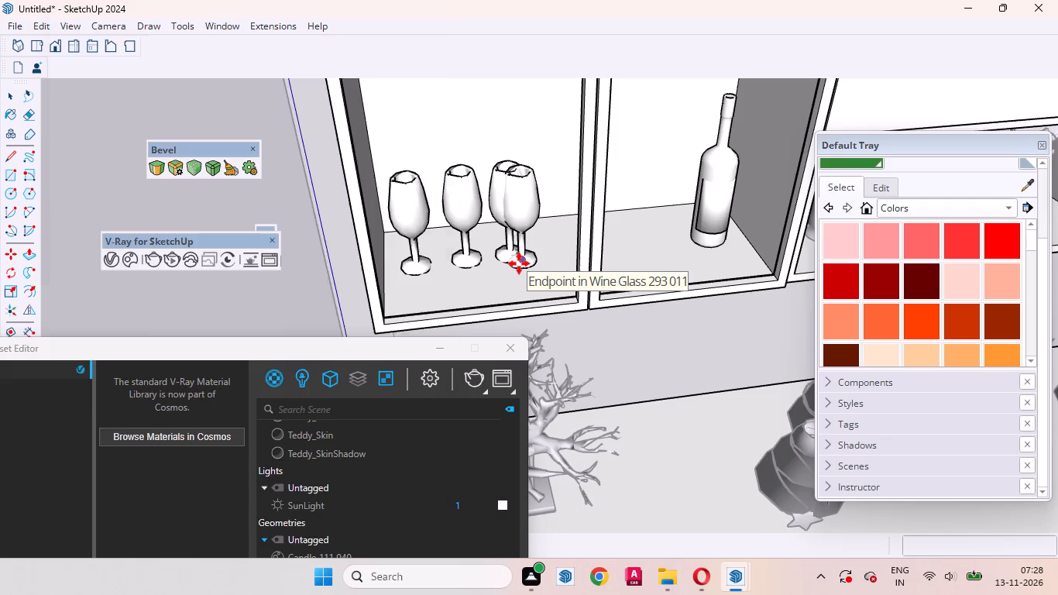
Download Wine Bottle 03 87-10 from the wine search results.
scroll(384, 322, down, 2)
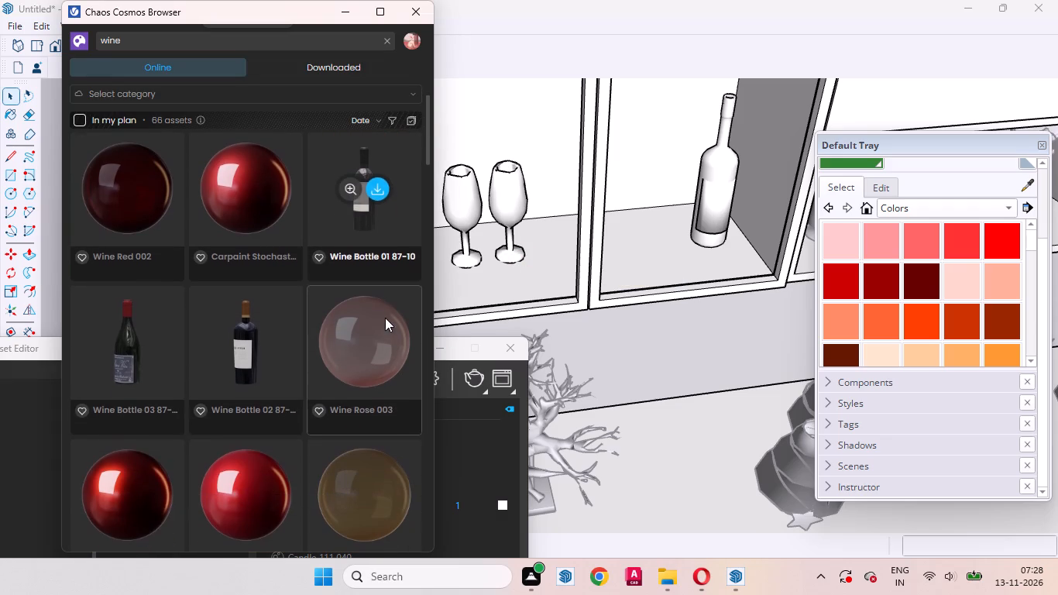
click(140, 344)
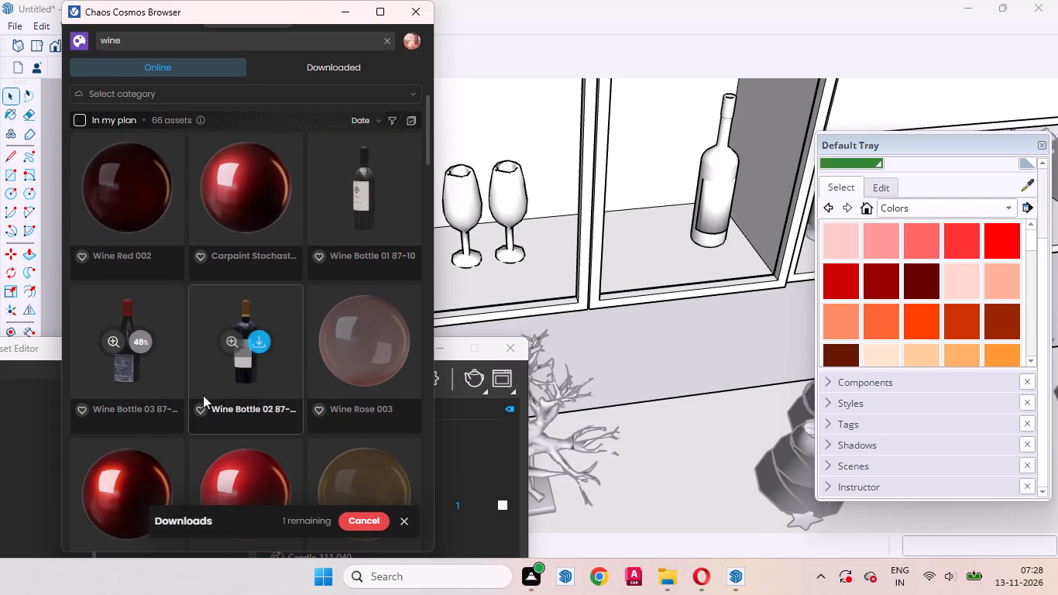
Copy the placed wine bottle twice along its compartment towards the glasses, spaced about 3 9/16" and 4 1/4" apart.
scroll(562, 366, down, 6)
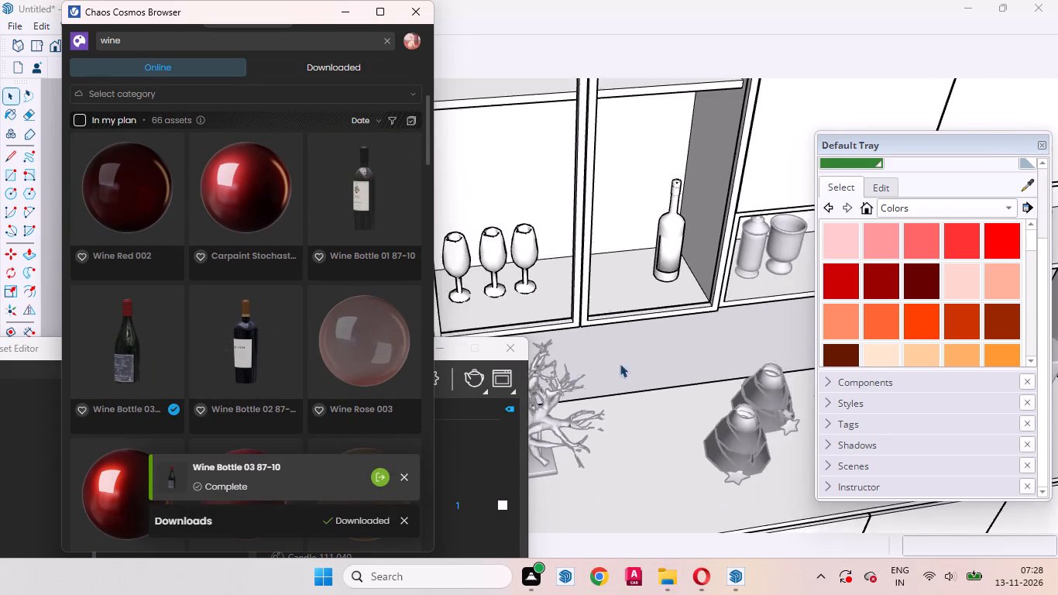
scroll(620, 363, down, 5)
middle_drag(659, 394, 521, 318)
scroll(548, 309, up, 5)
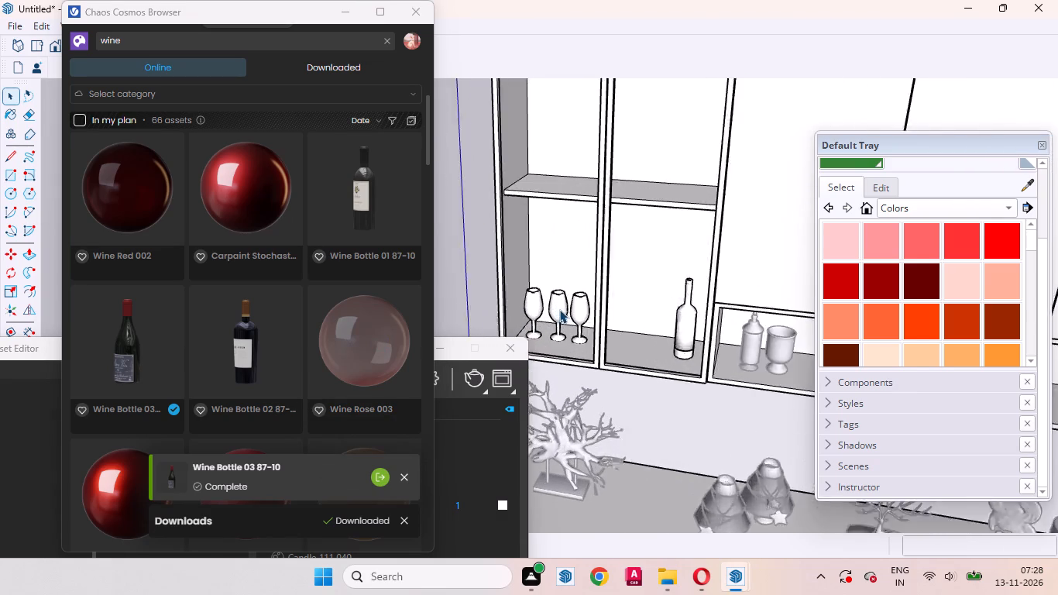
scroll(559, 309, up, 1)
scroll(627, 327, down, 2)
scroll(674, 333, up, 3)
click(688, 333)
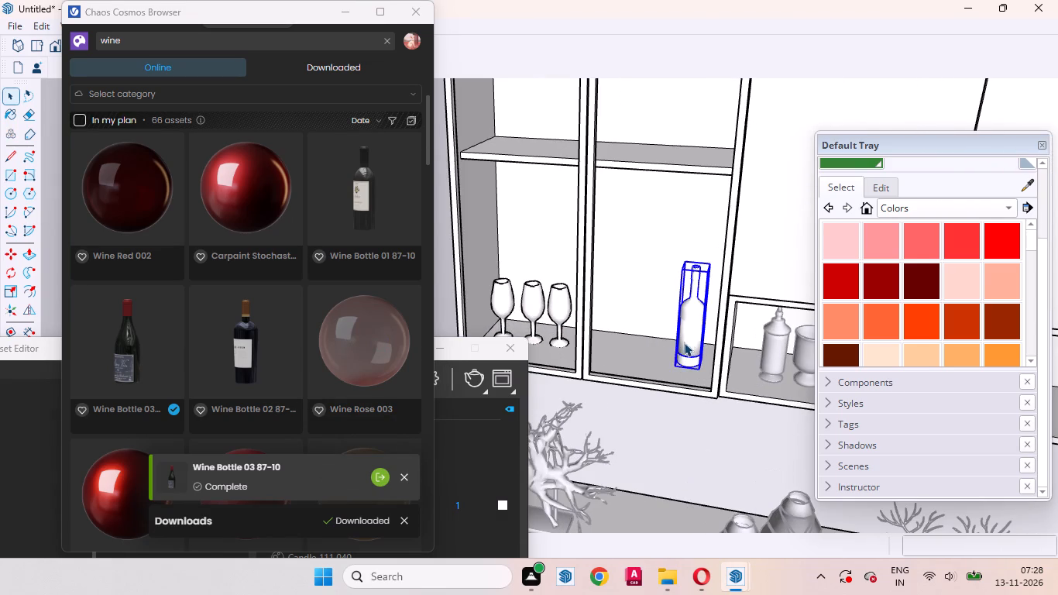
key(m)
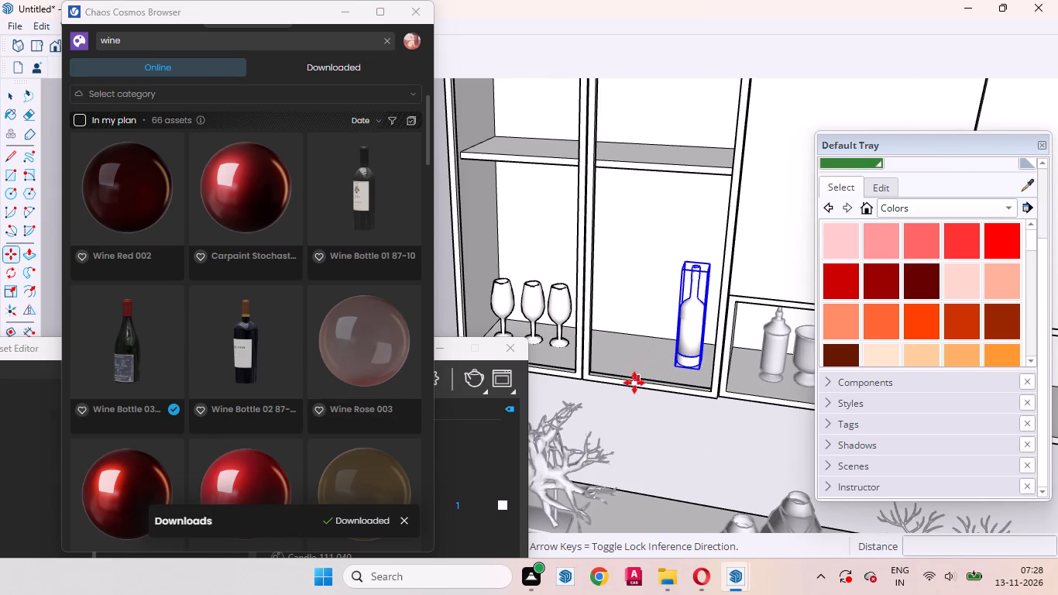
scroll(654, 372, up, 4)
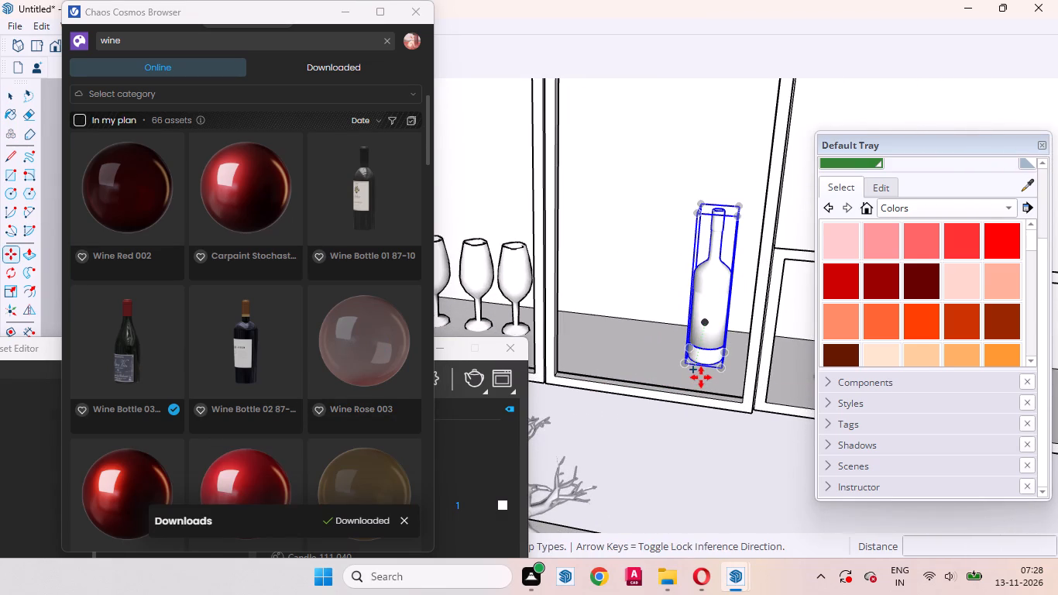
click(701, 377)
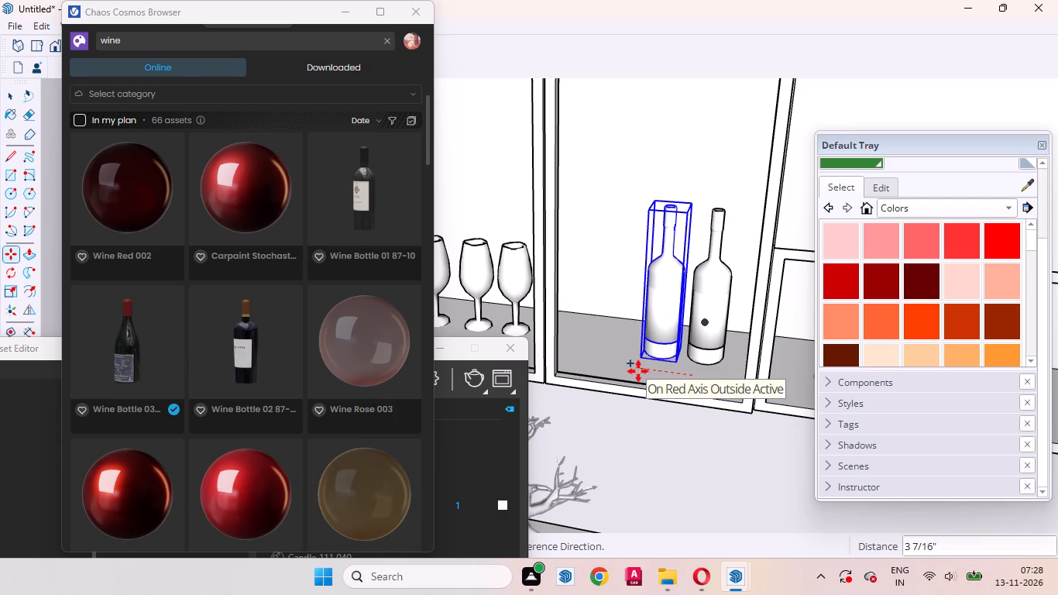
click(637, 370)
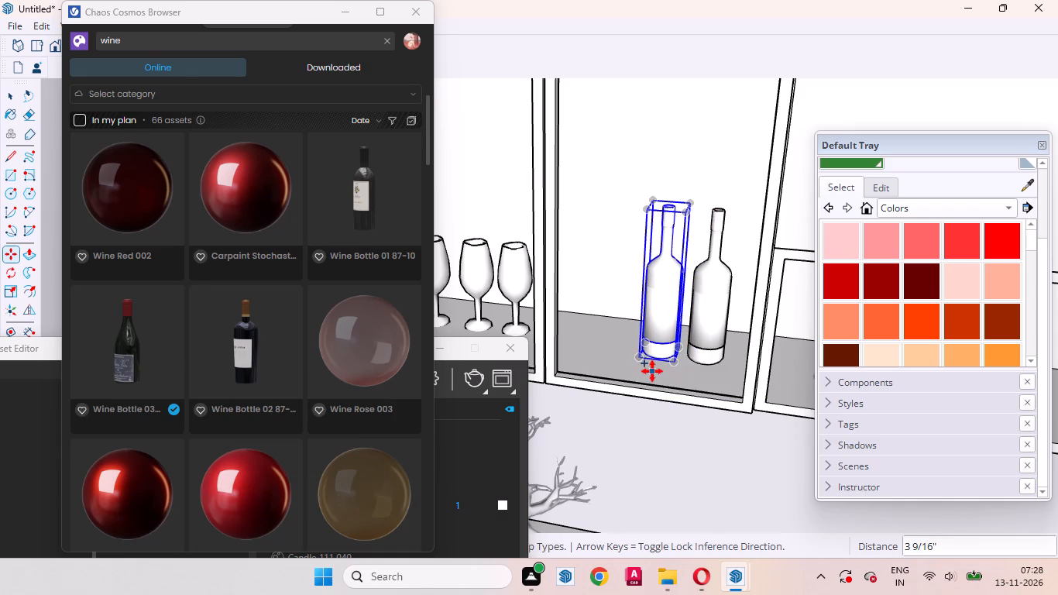
click(652, 371)
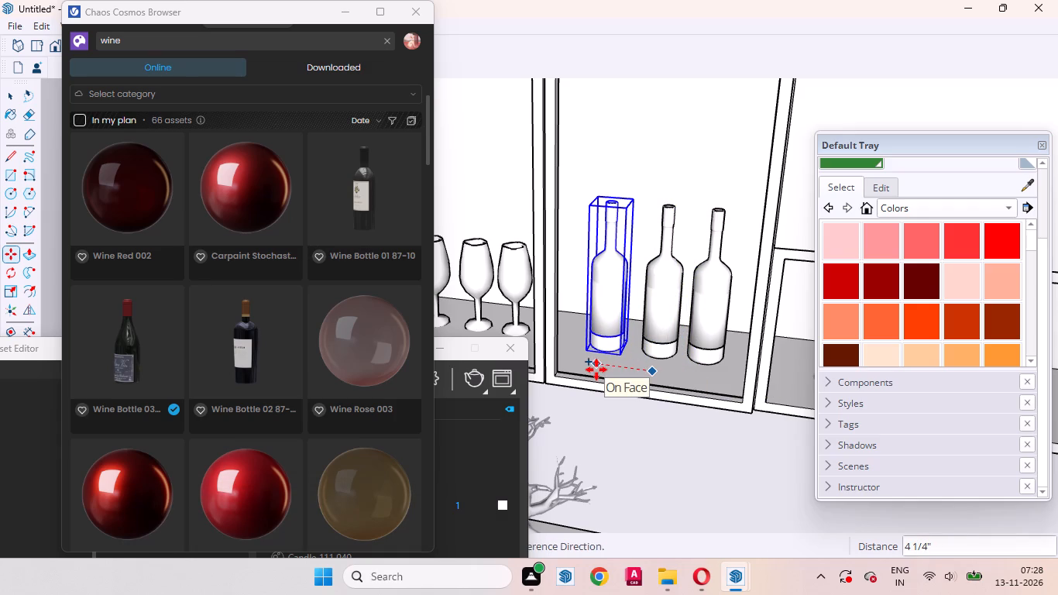
click(596, 370)
key(space)
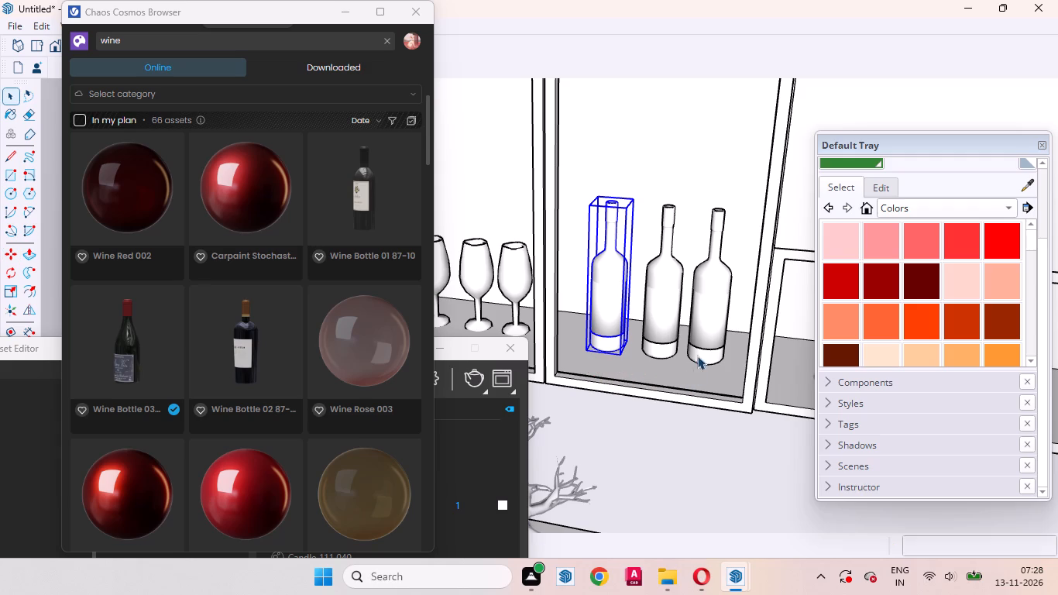
Move the original wine bottle about 11/16" away from its two copies to even out the row.
click(702, 334)
key(m)
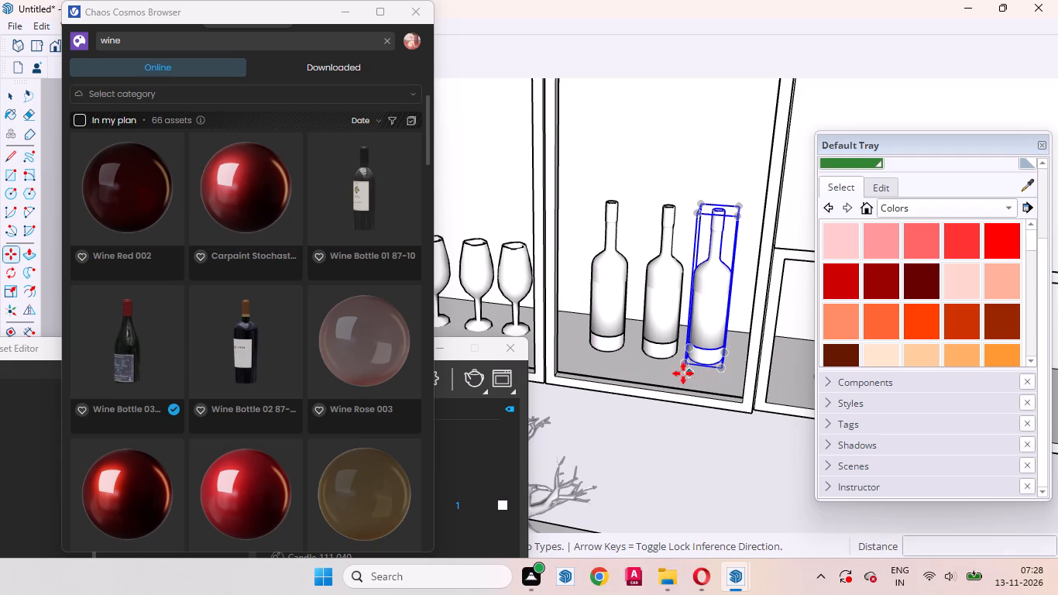
click(681, 373)
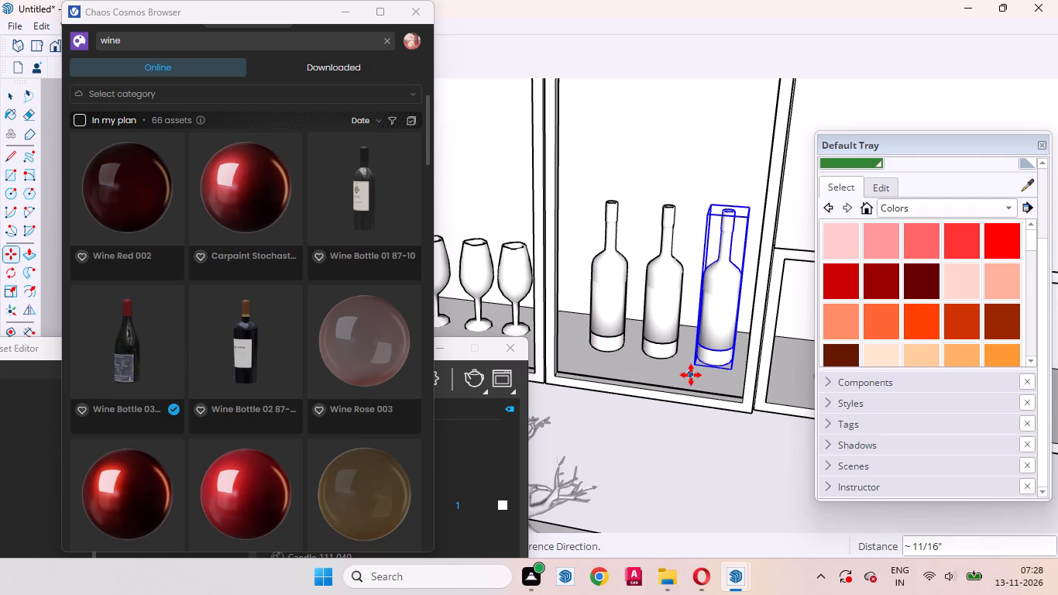
click(691, 375)
key(space)
Examine the wine glasses and bottles in the cabinet's open shelf compartments from several angles and distances.
scroll(678, 284, down, 8)
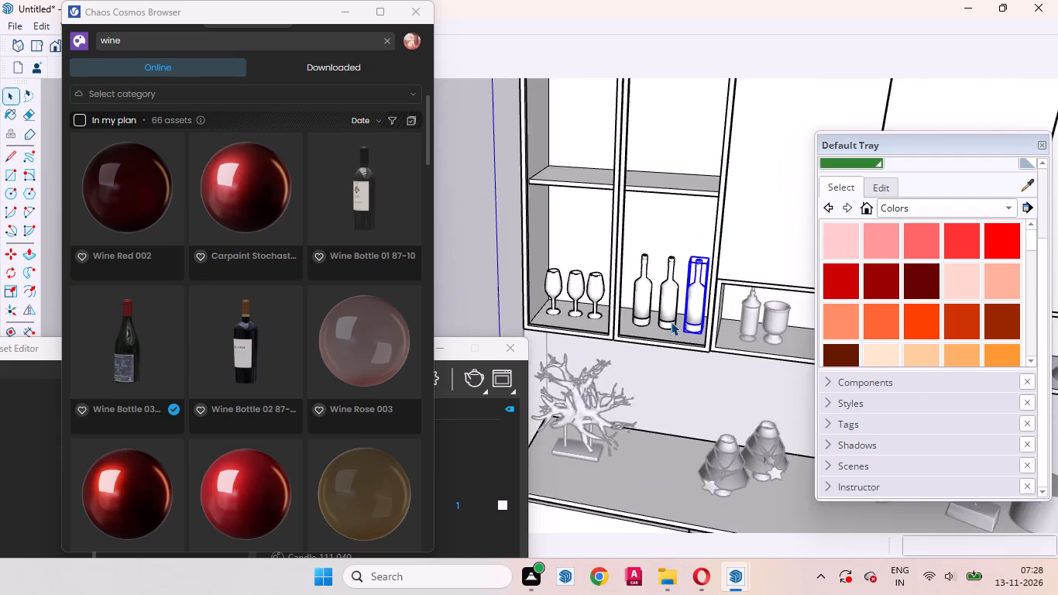
scroll(671, 322, down, 8)
click(675, 139)
scroll(682, 308, up, 6)
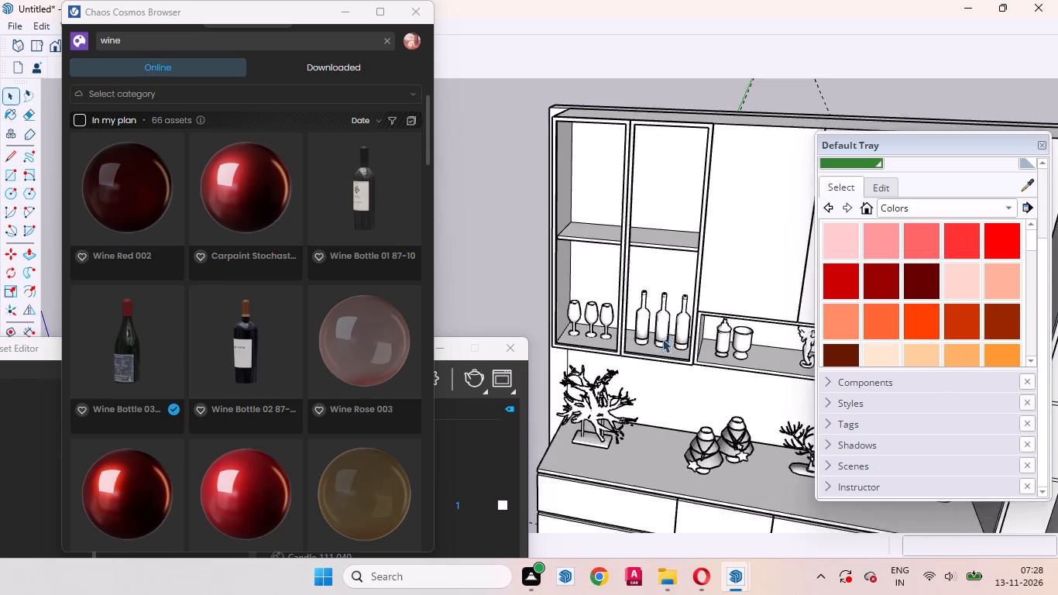
scroll(662, 339, up, 2)
middle_drag(638, 349, 768, 429)
scroll(627, 270, up, 1)
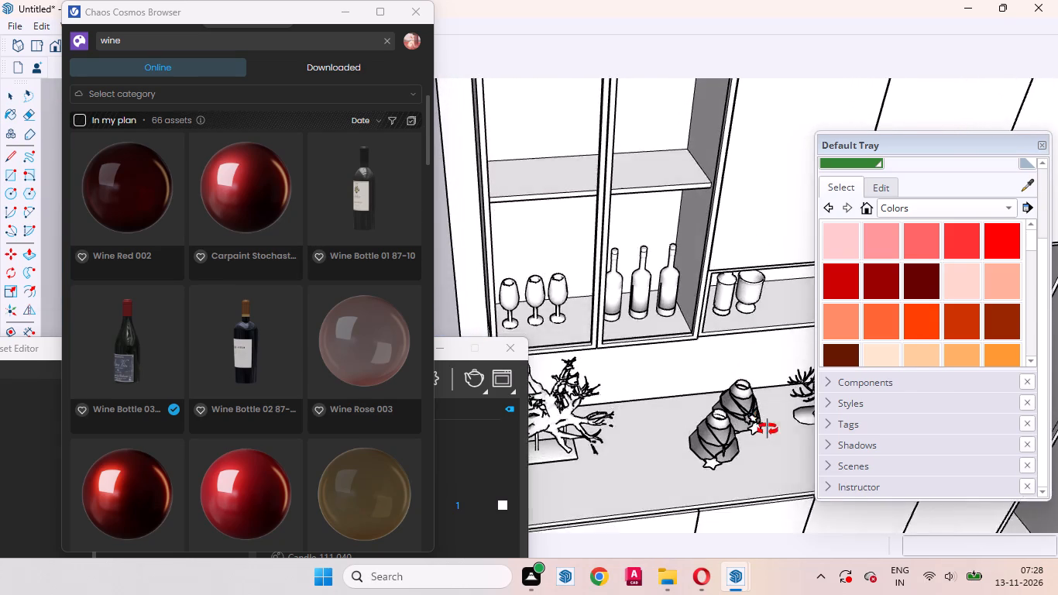
middle_drag(768, 429, 610, 327)
scroll(636, 342, down, 4)
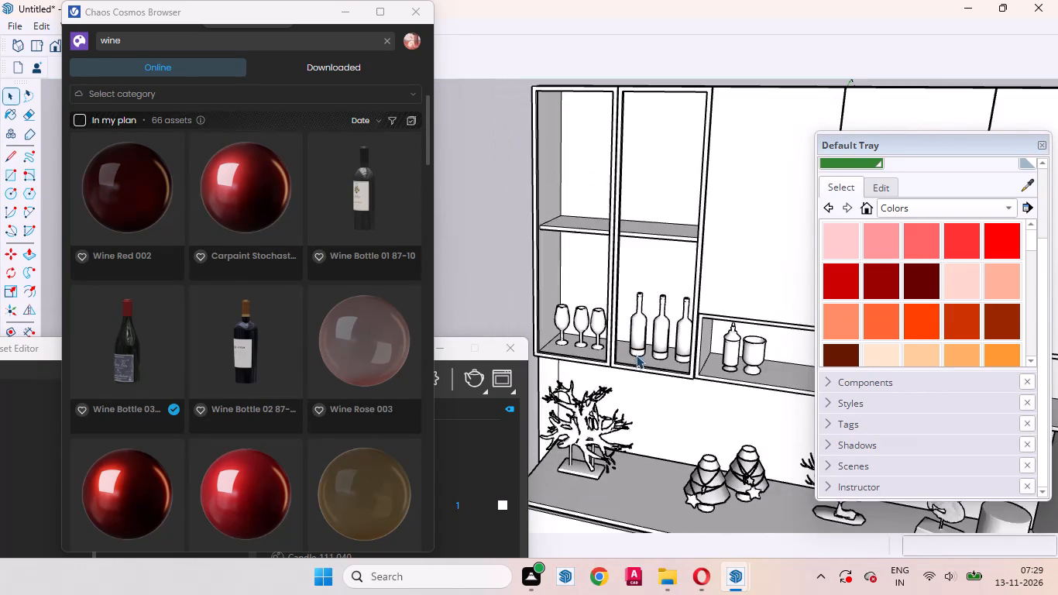
scroll(632, 358, down, 4)
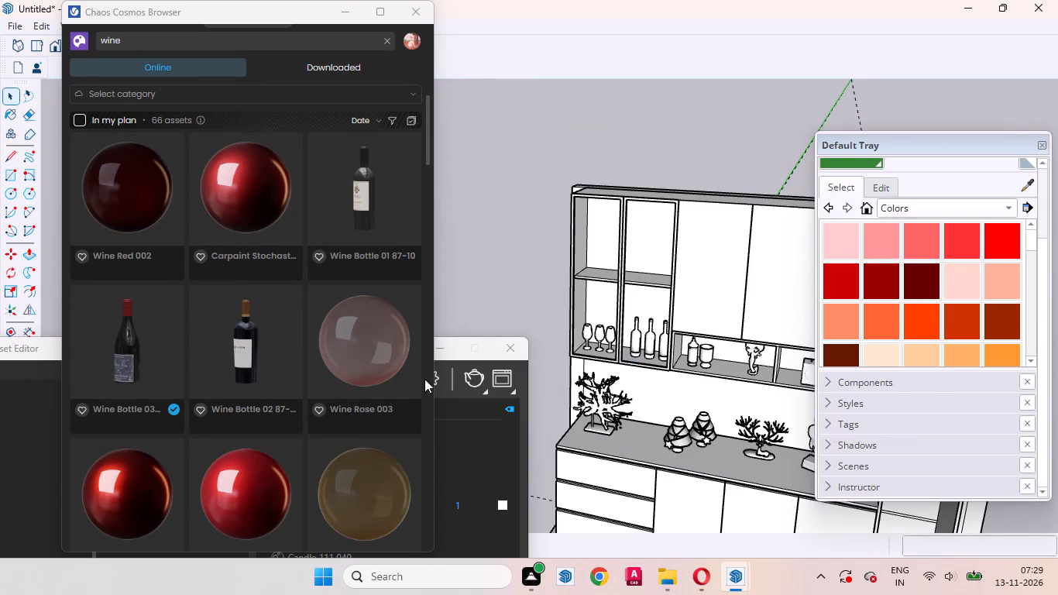
Place Wine Bottle 03 87-10 on the upper shelf of the compartment above the three wine bottles, near its inner side panel.
click(139, 348)
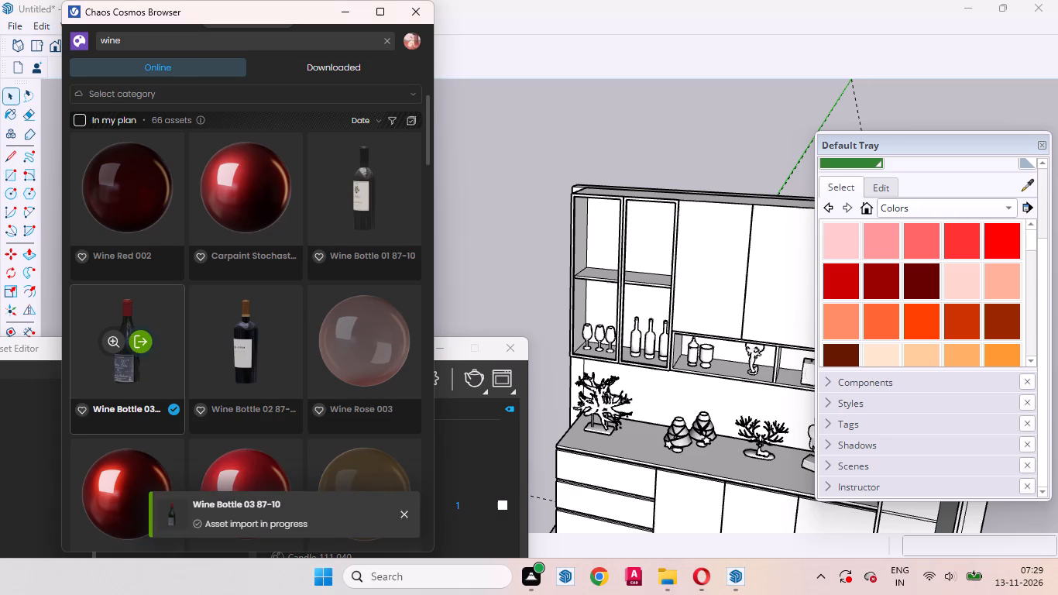
scroll(646, 272, up, 5)
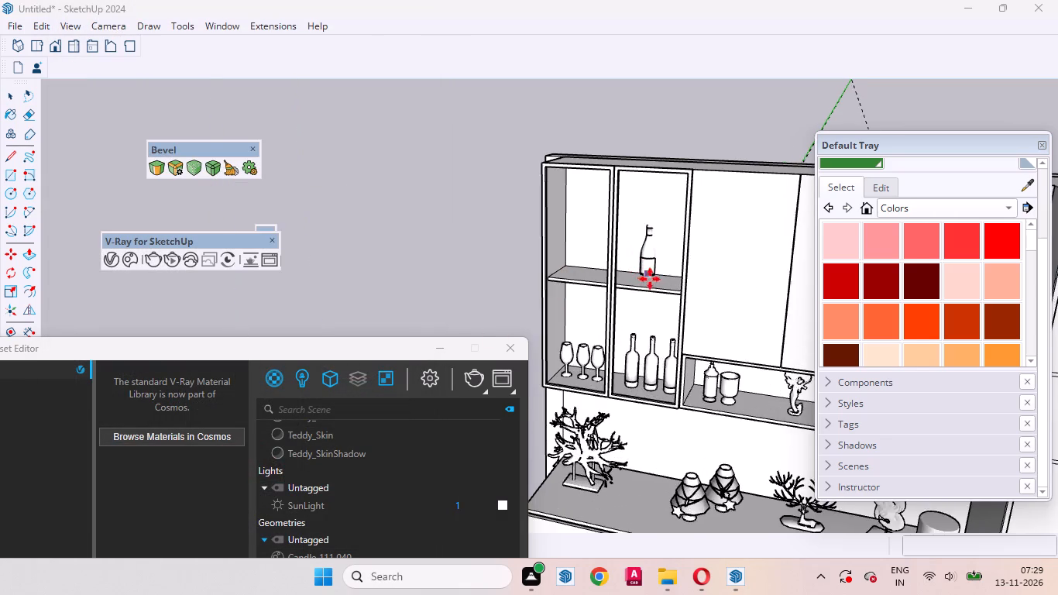
scroll(650, 279, up, 5)
middle_drag(672, 299, 936, 391)
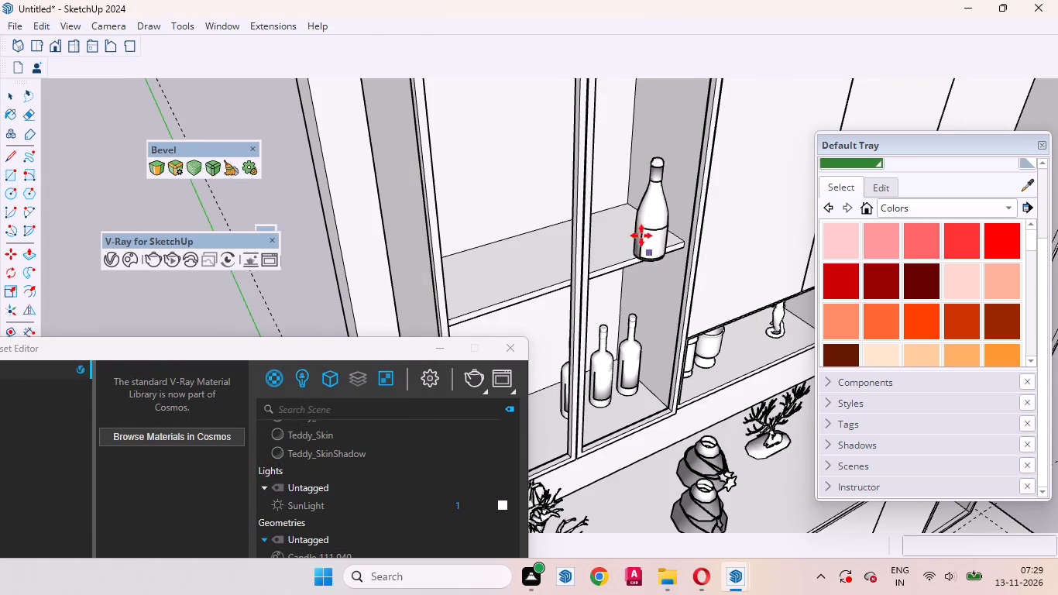
scroll(641, 236, up, 4)
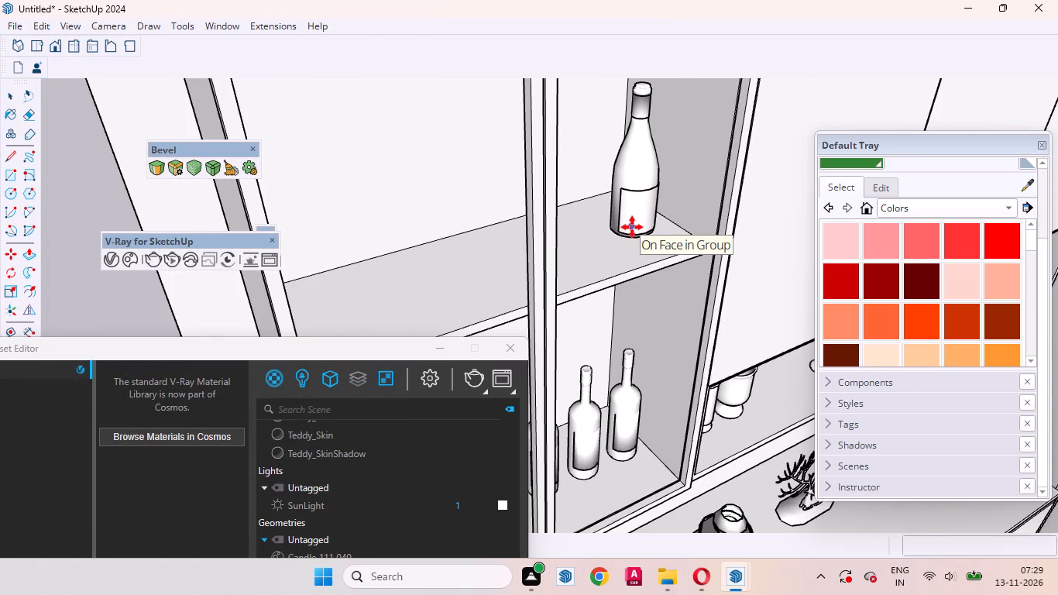
click(632, 227)
middle_drag(603, 249, 492, 245)
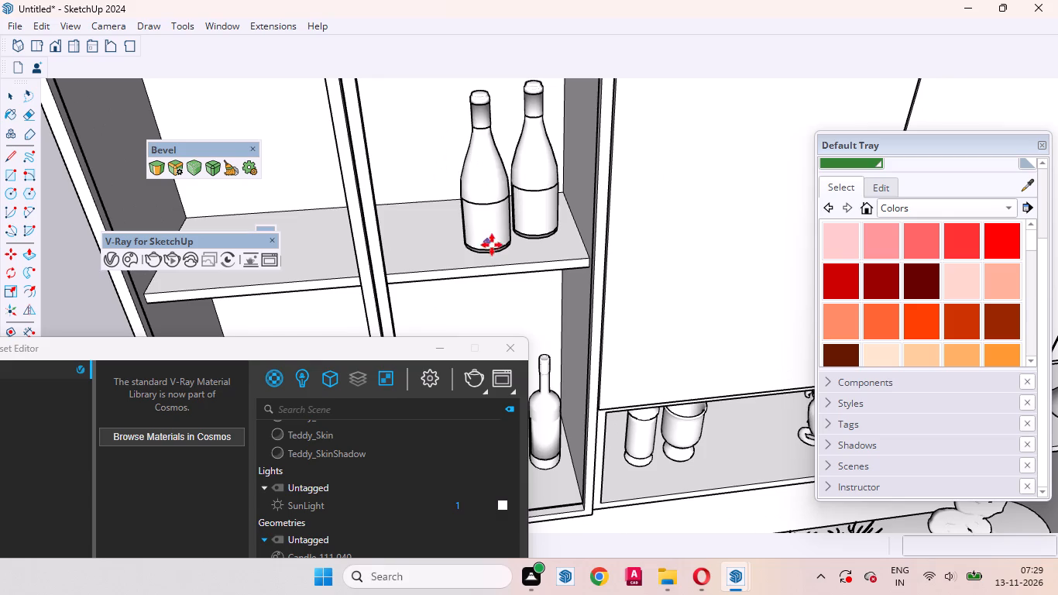
key(space)
Copy the upper-shelf wine bottle about 4 1/16" along the shelf towards the glasses' compartment.
click(524, 193)
scroll(670, 219, up, 1)
scroll(670, 219, down, 5)
scroll(598, 236, down, 4)
middle_drag(589, 253, 542, 219)
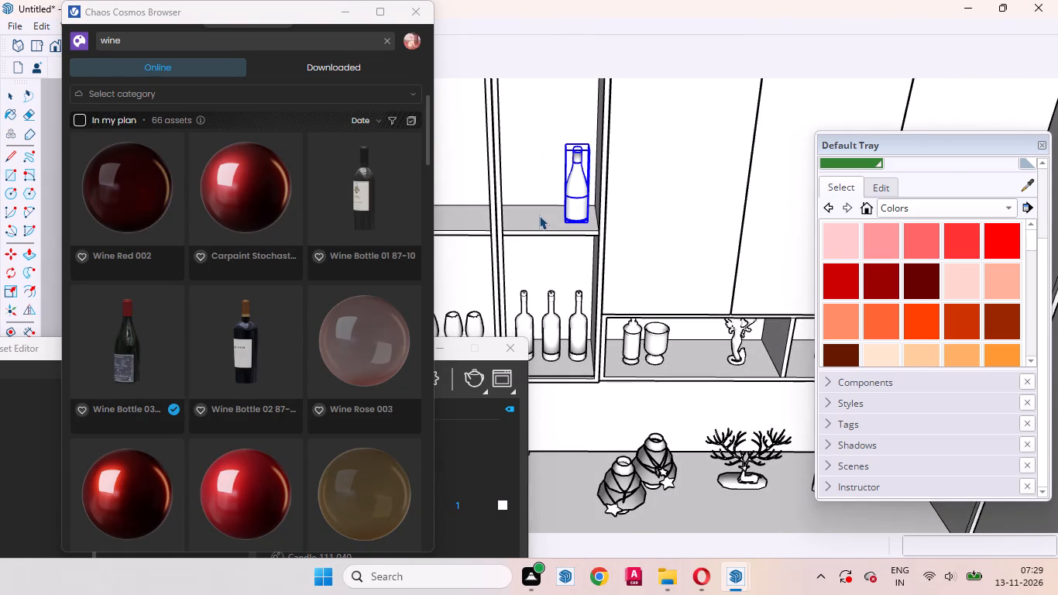
key(m)
scroll(659, 225, down, 4)
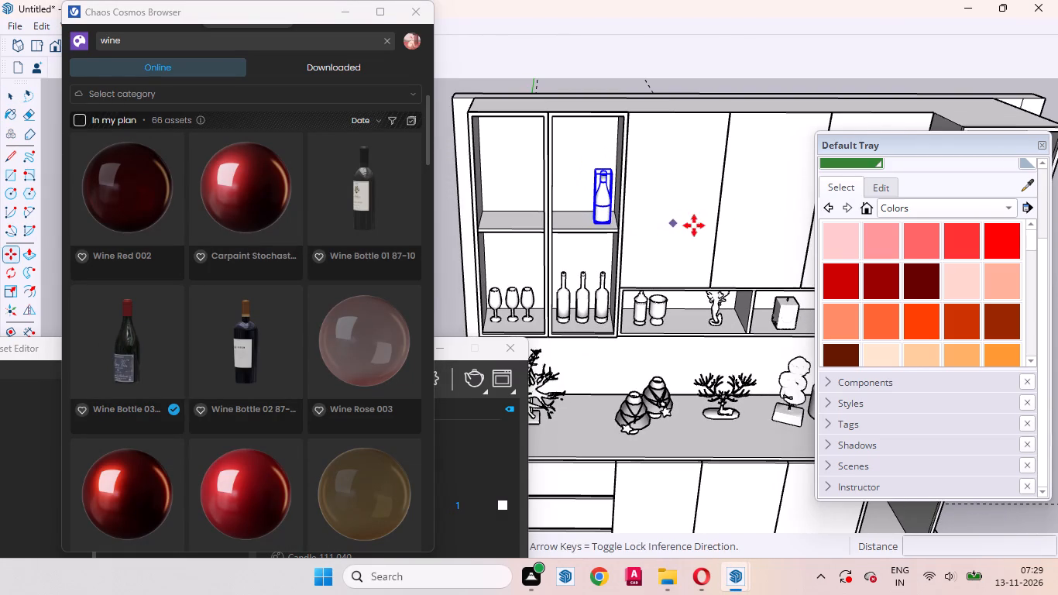
click(582, 222)
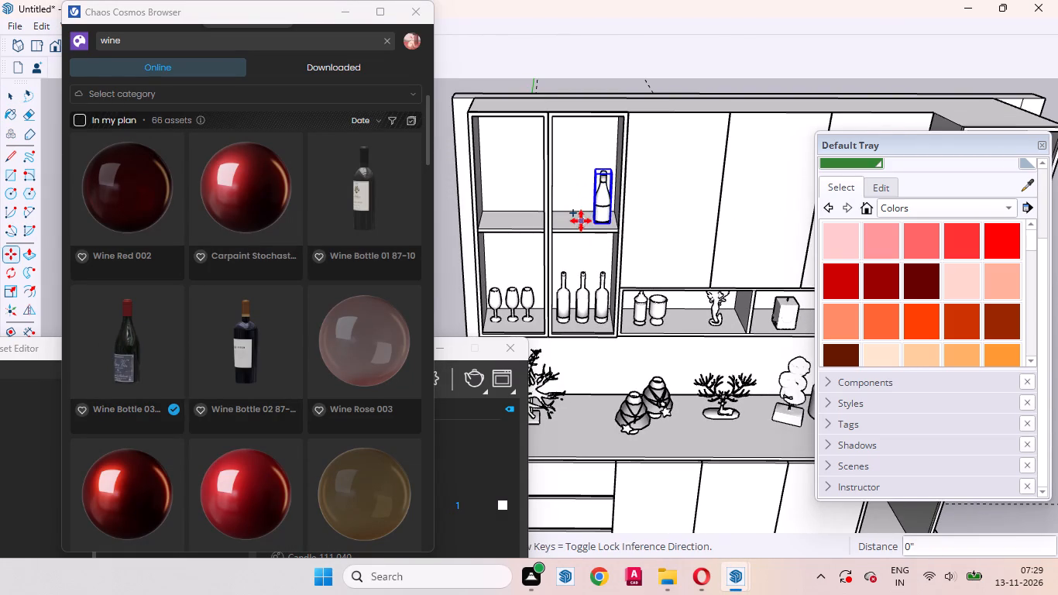
scroll(581, 221, up, 6)
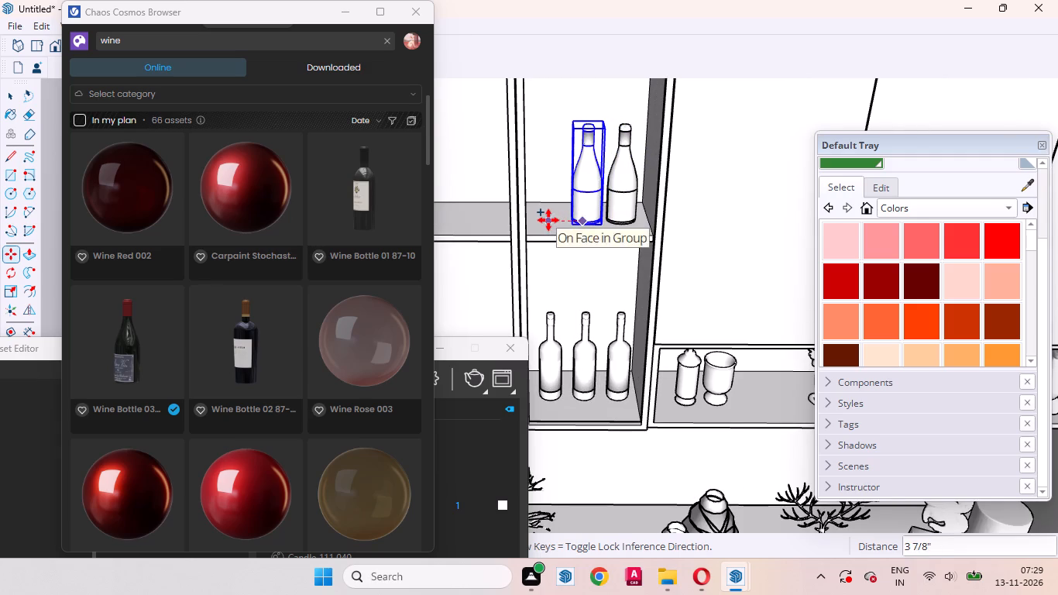
click(547, 220)
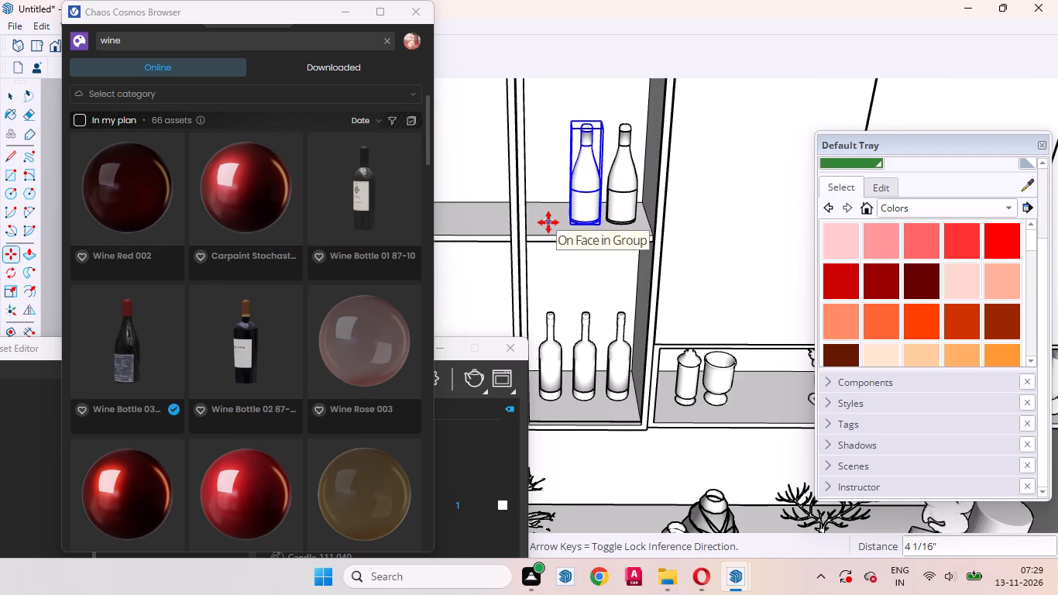
Copy the newest upper-shelf bottle about 4 1/8" further along the shelf to make a row of three, and clear the selection.
click(560, 227)
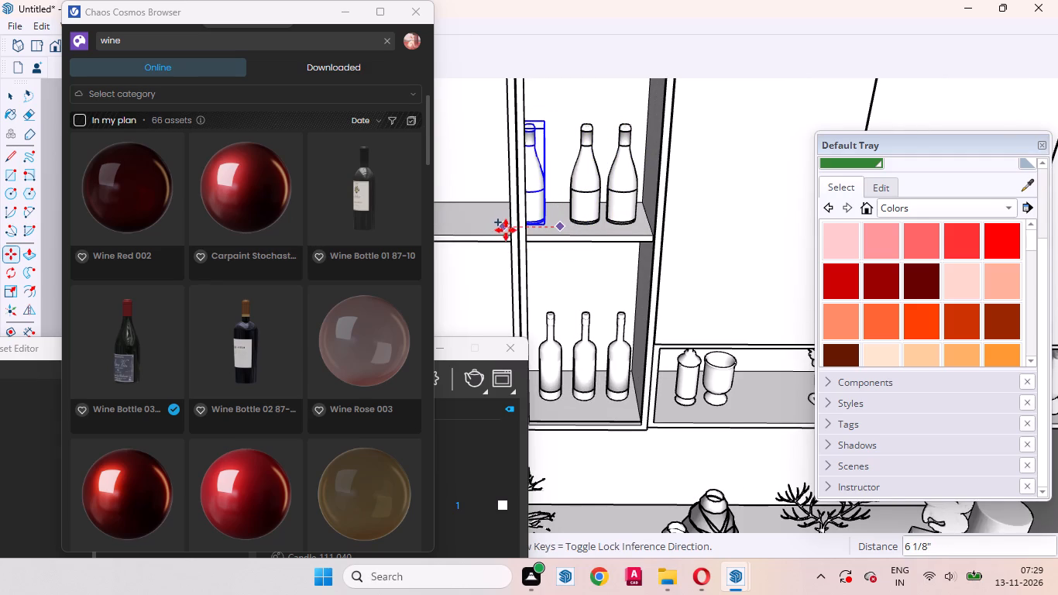
scroll(543, 224, up, 11)
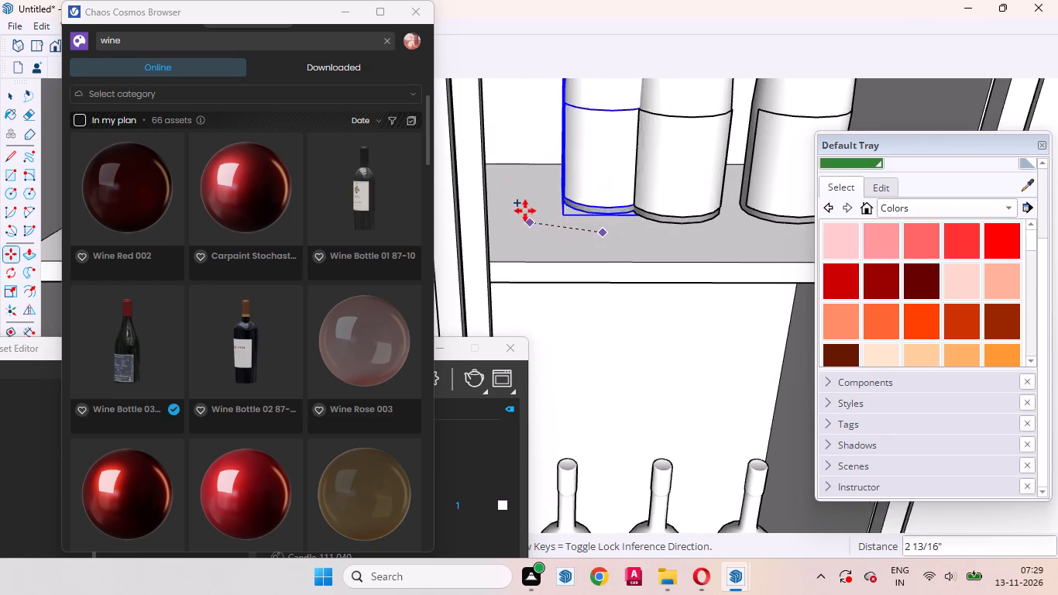
middle_drag(524, 216, 517, 342)
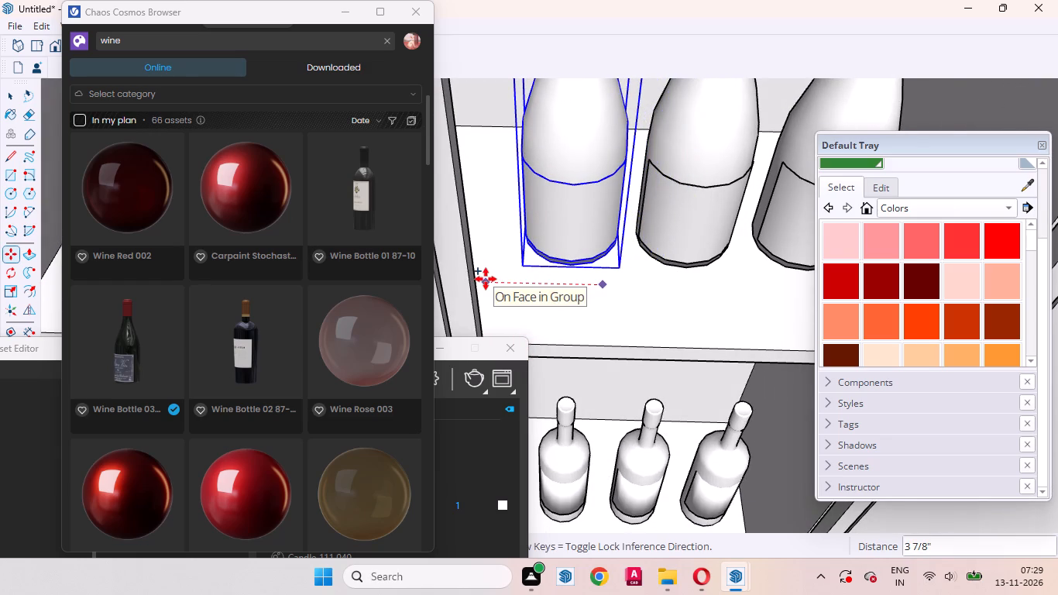
scroll(486, 279, up, 8)
click(470, 280)
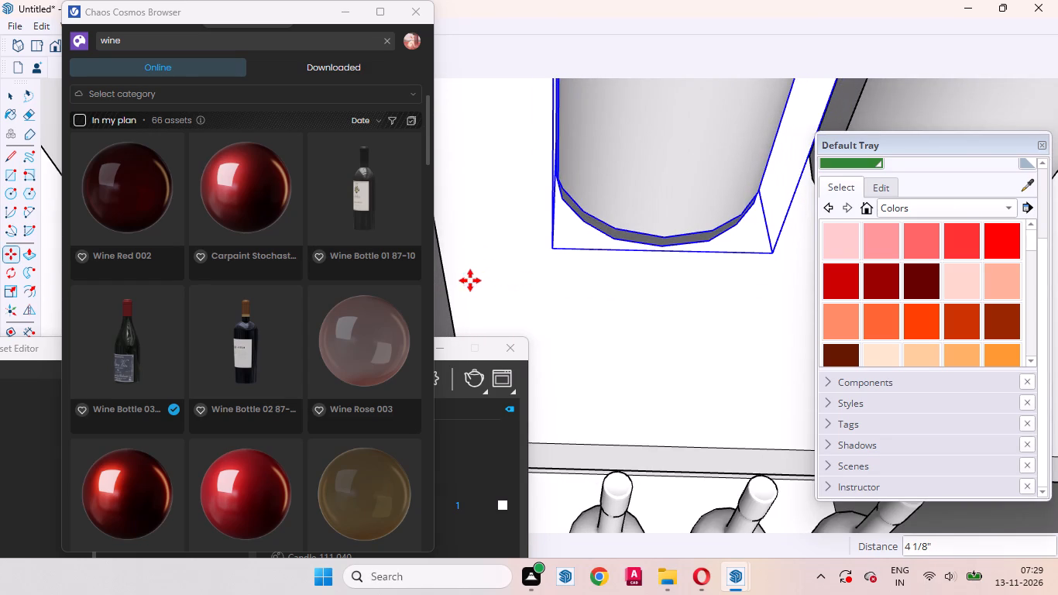
key(space)
scroll(539, 311, down, 20)
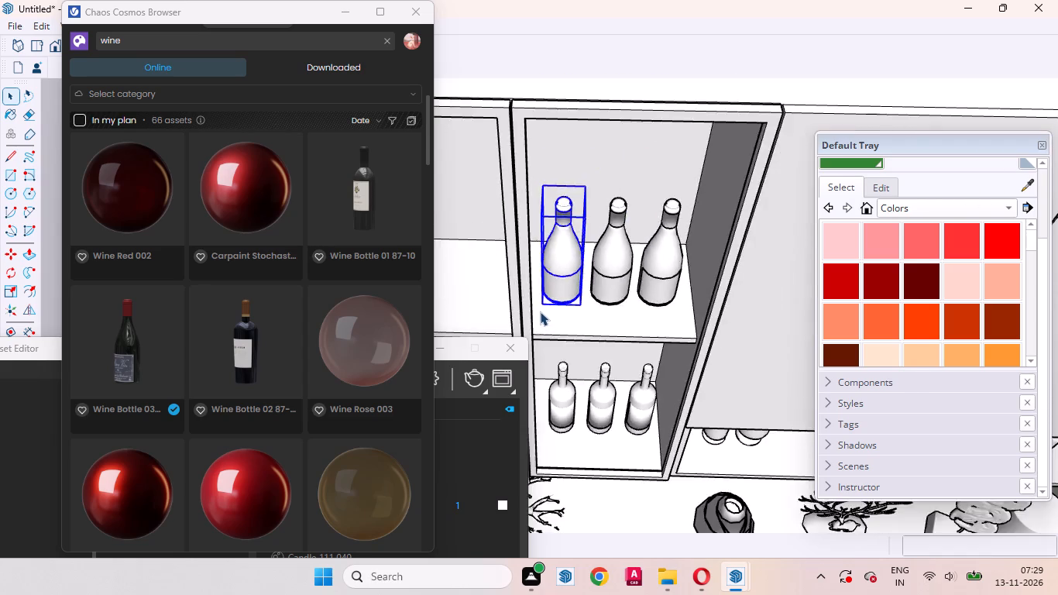
scroll(540, 311, down, 9)
middle_drag(547, 346, 534, 167)
scroll(565, 284, down, 4)
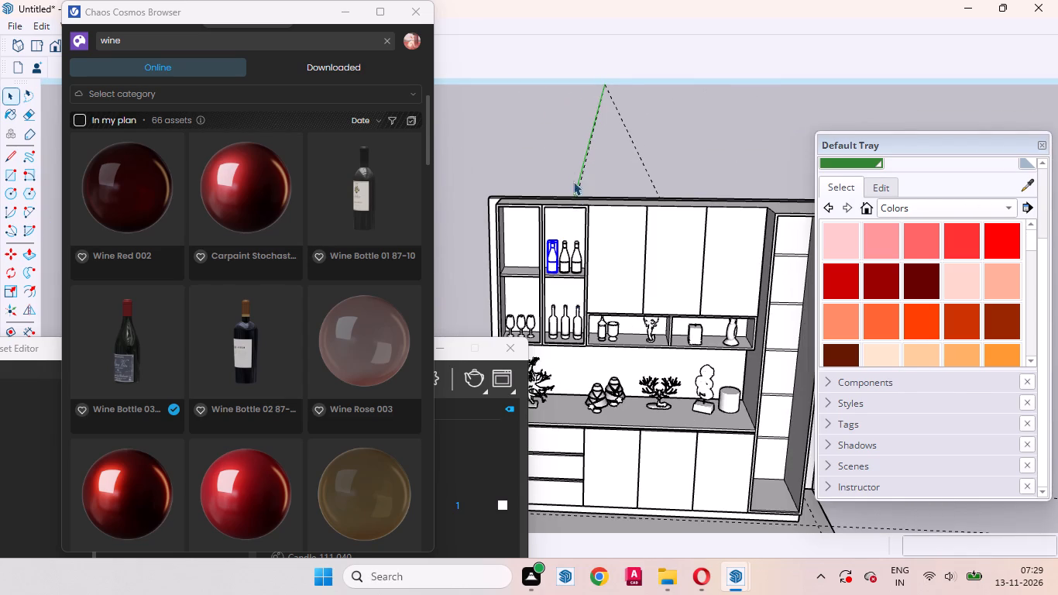
click(581, 162)
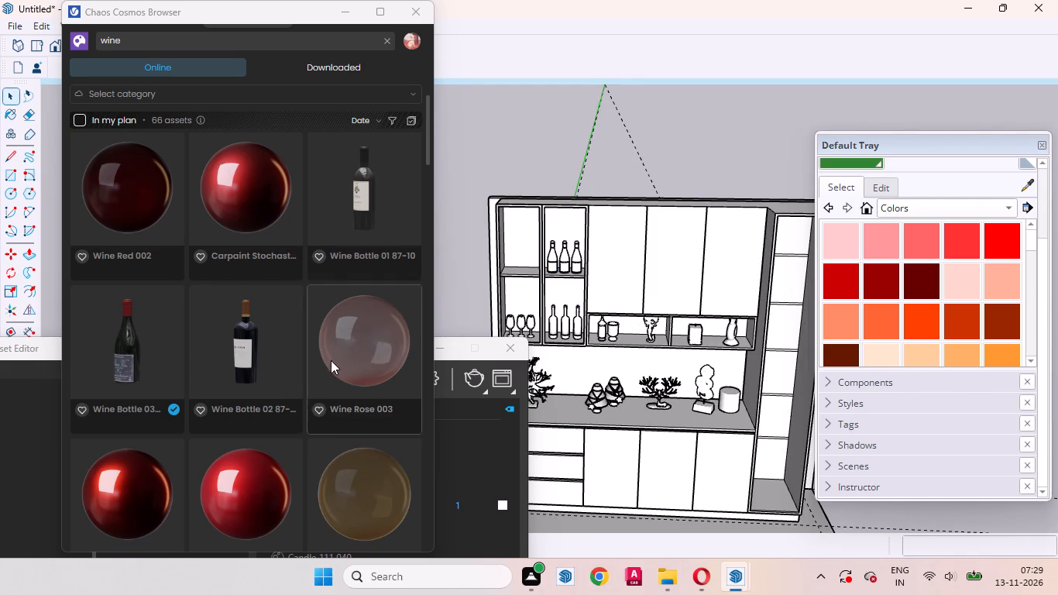
Download Glass 002 from the wine search results.
scroll(332, 359, down, 6)
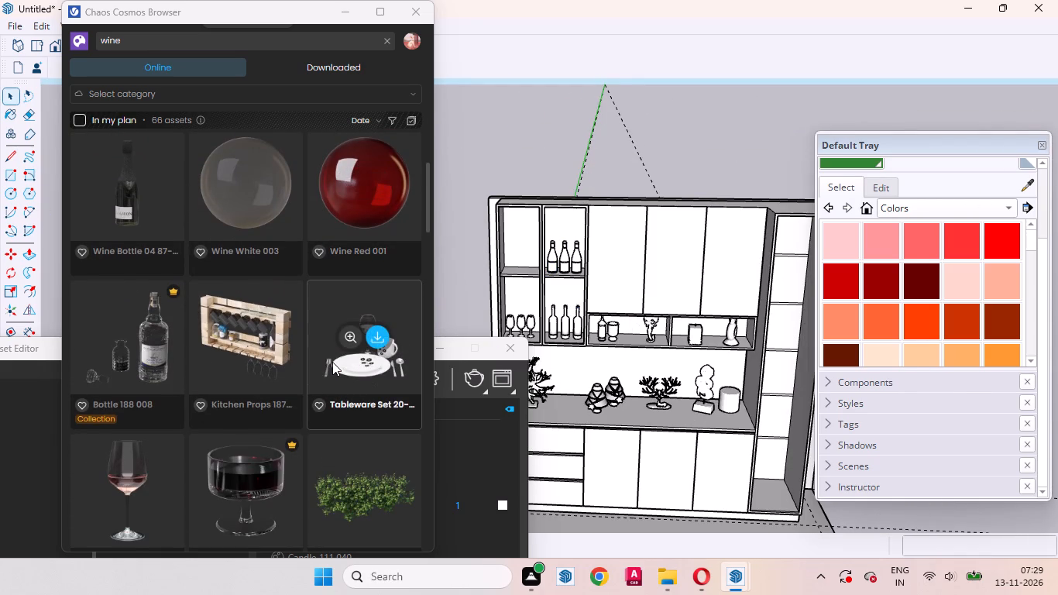
scroll(333, 335, down, 2)
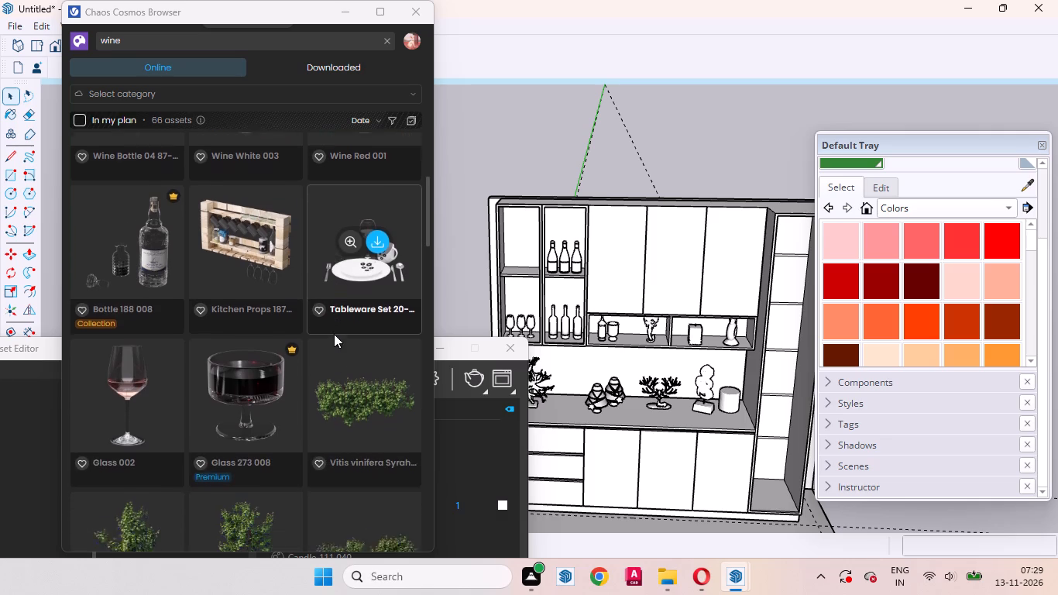
scroll(334, 334, down, 1)
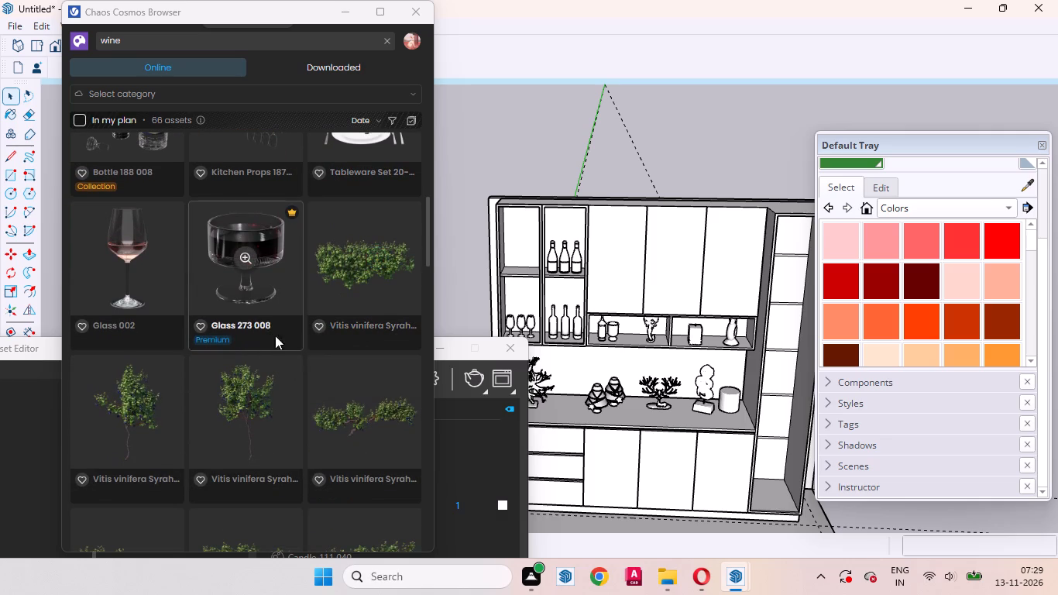
click(137, 254)
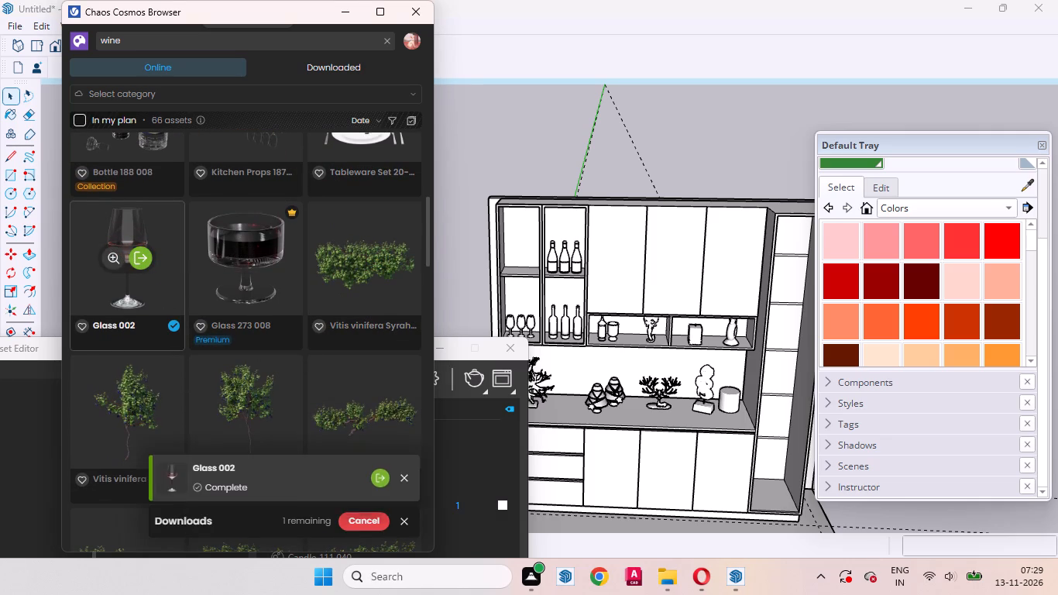
Place Glass 002 on the countertop between the cone-shaped tree ornaments and the antler-like branch sculpture.
click(139, 255)
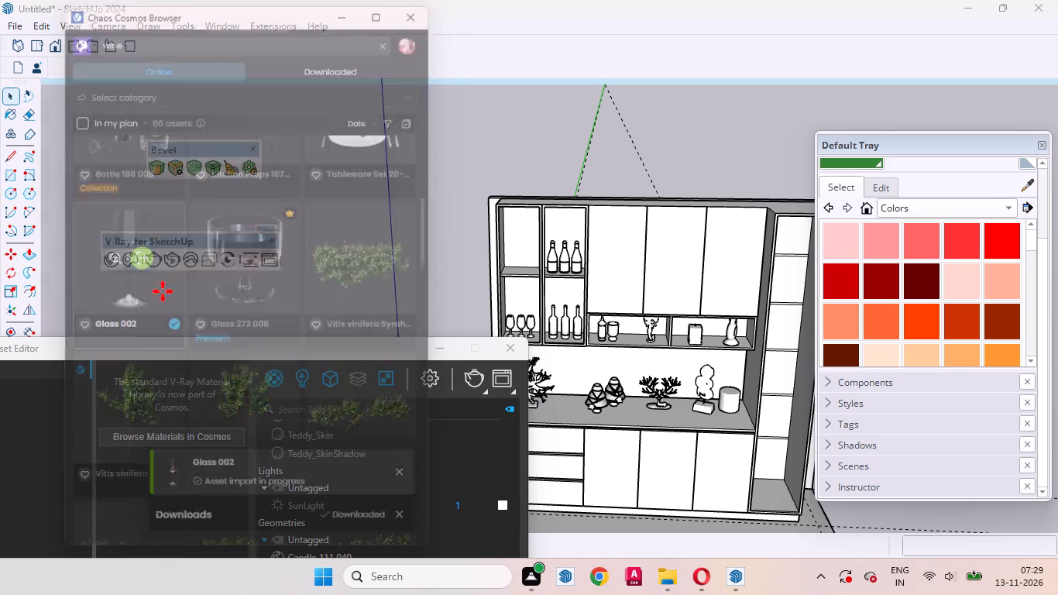
scroll(644, 416, up, 7)
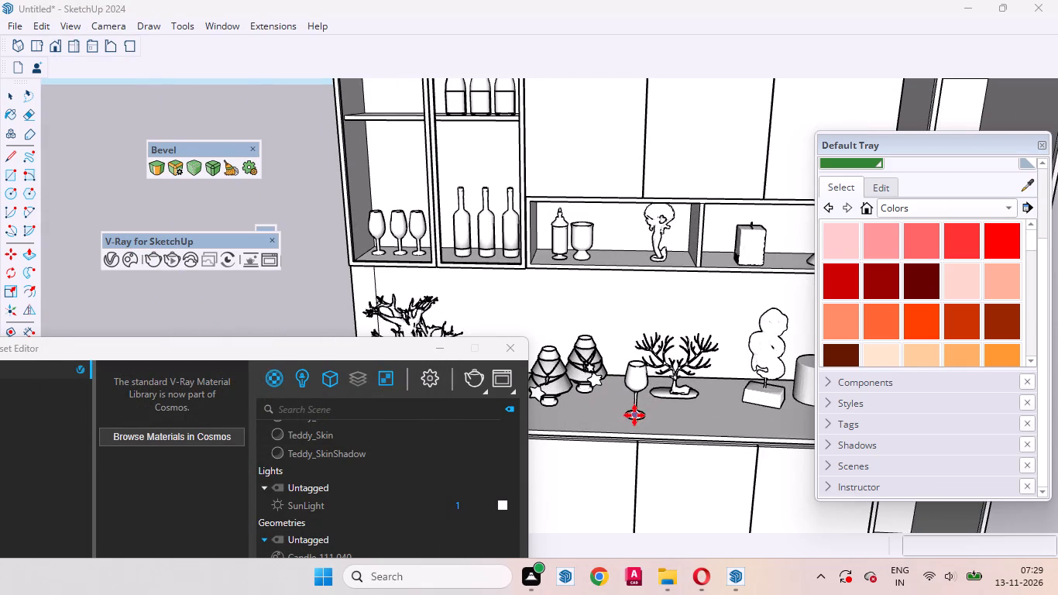
scroll(702, 418, down, 10)
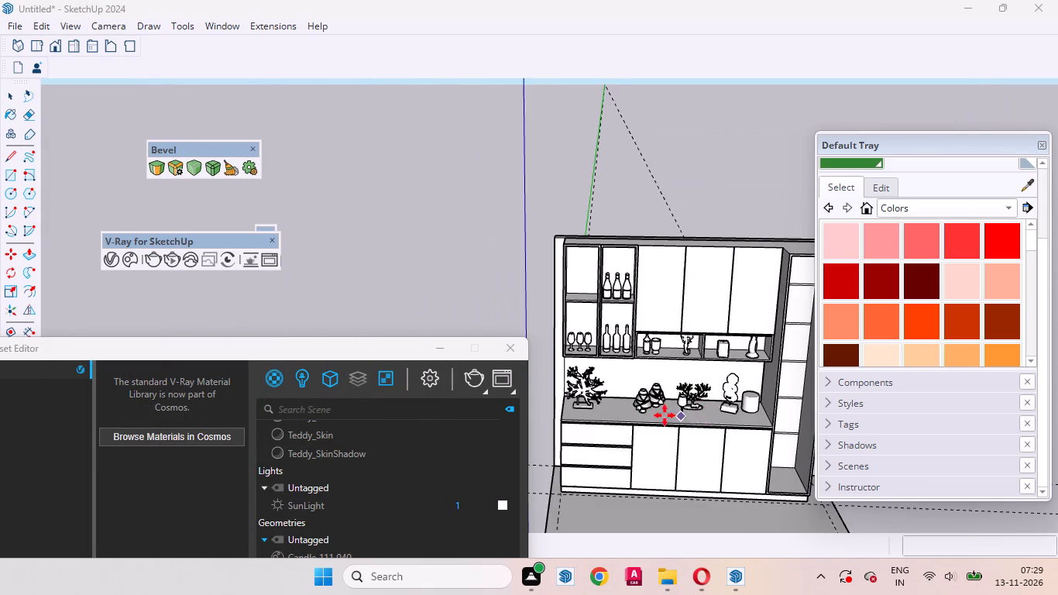
scroll(664, 414, up, 10)
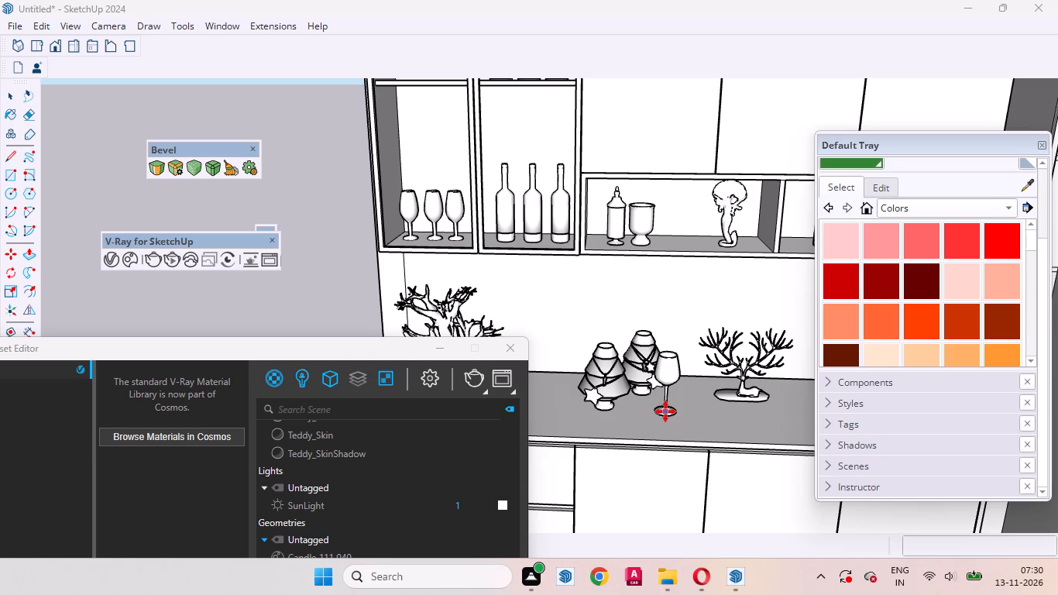
key(space)
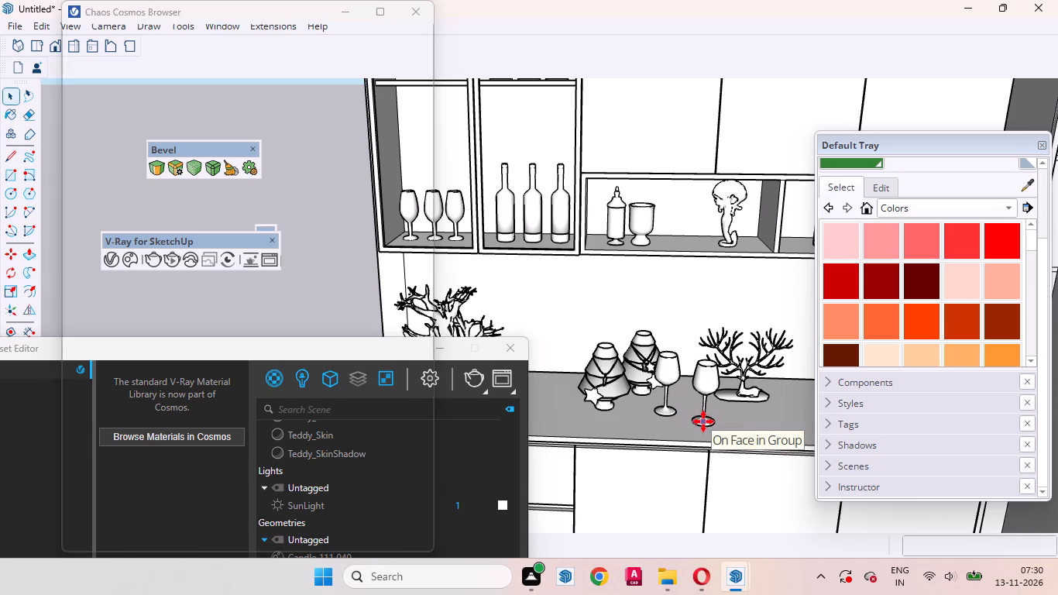
Erase the cone-shaped tree ornaments from the countertop.
click(621, 395)
right_click(625, 394)
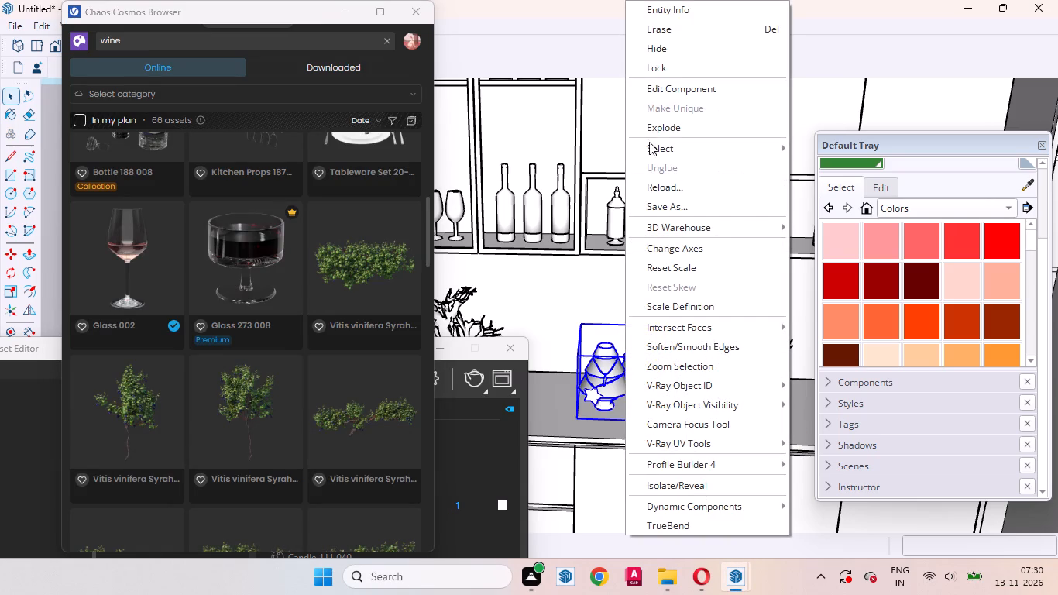
click(651, 31)
Move the wine glass about 3" along the countertop, away from the antler-like branch sculpture.
scroll(716, 364, down, 8)
middle_drag(725, 398, 675, 382)
scroll(678, 385, up, 7)
click(708, 385)
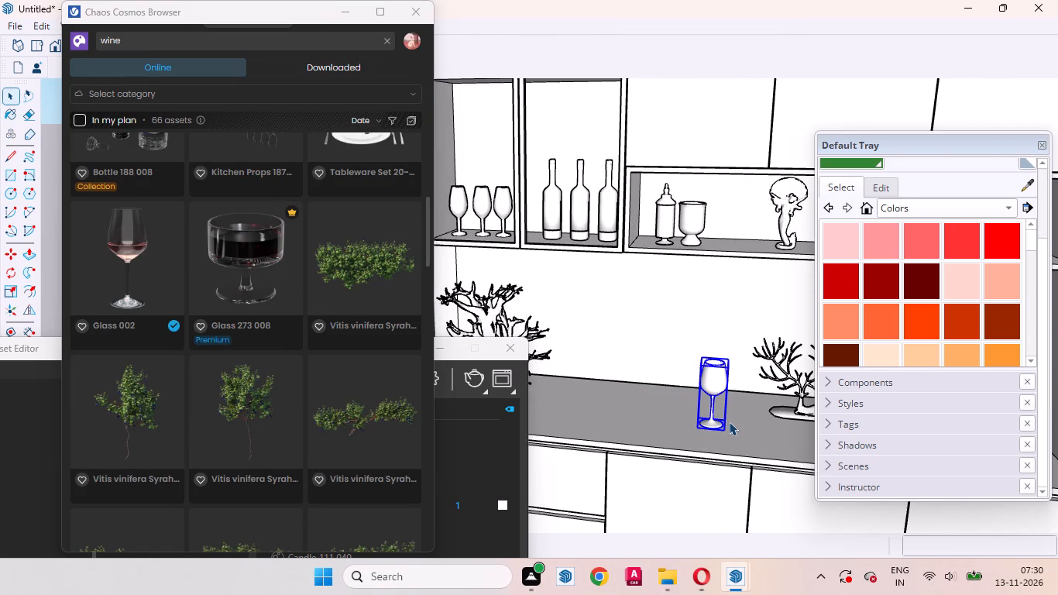
key(m)
click(757, 439)
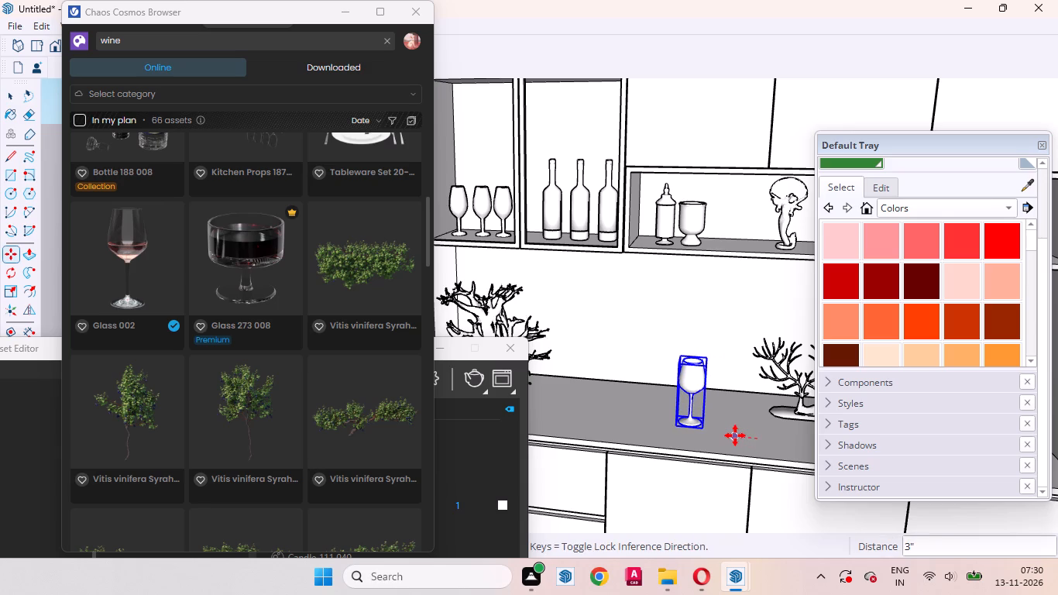
click(735, 435)
key(space)
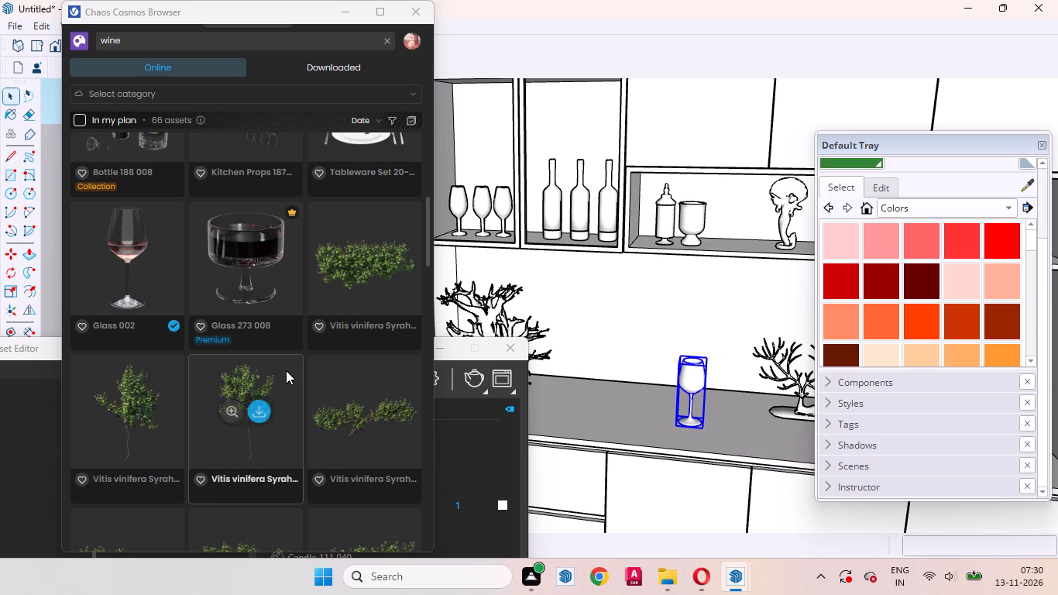
Download Bottle 05 87-12 from the wine search results.
scroll(288, 377, down, 7)
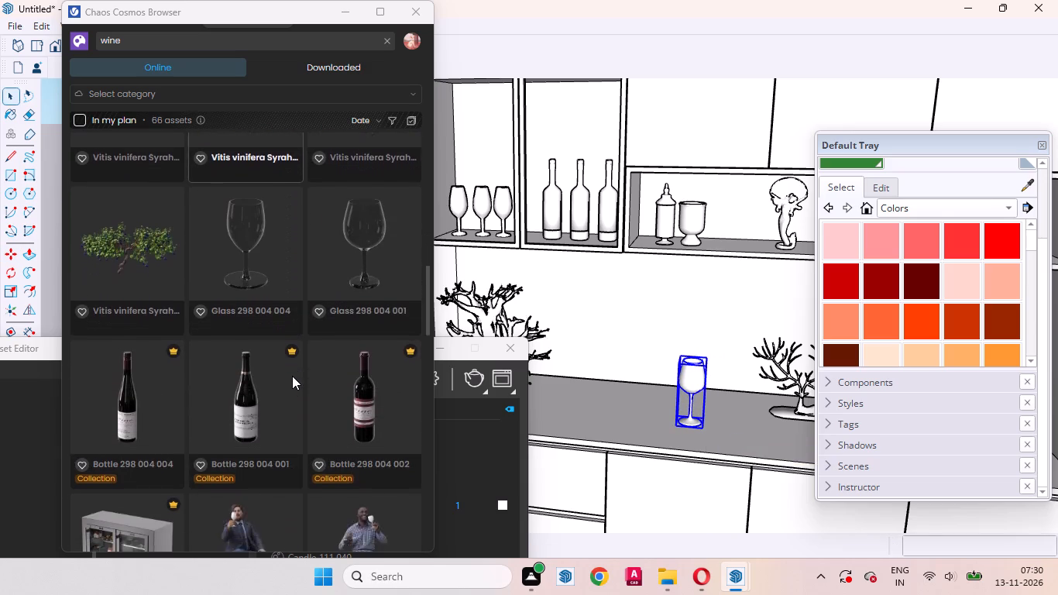
scroll(292, 376, down, 5)
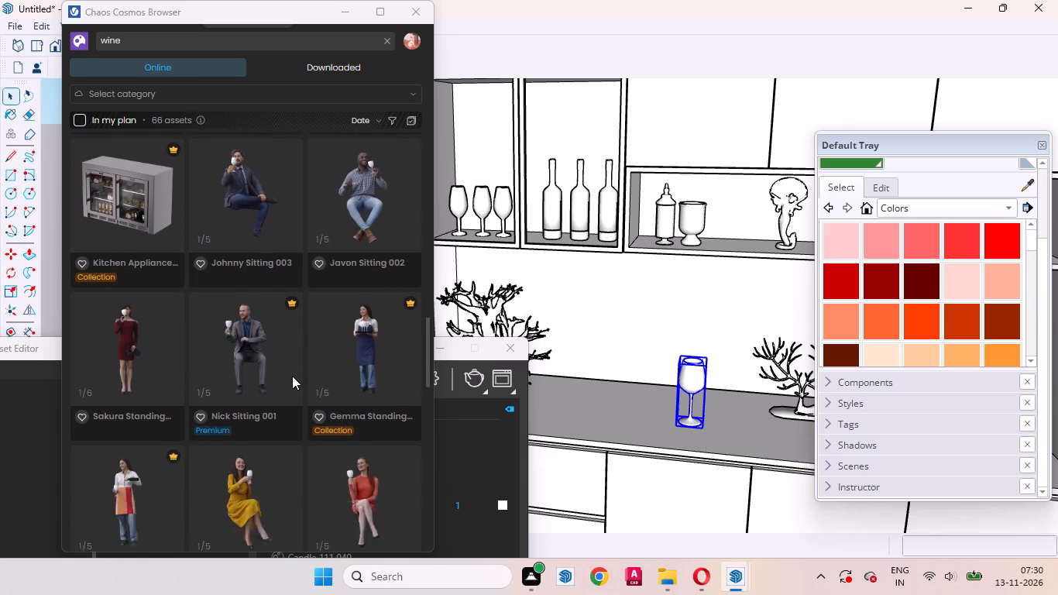
scroll(292, 376, down, 5)
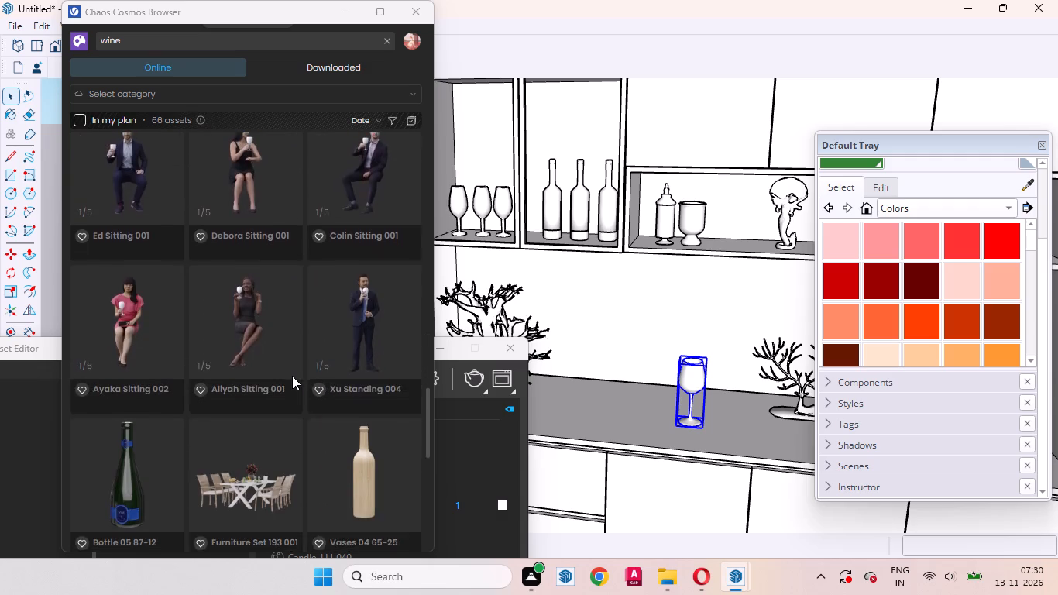
scroll(292, 376, down, 3)
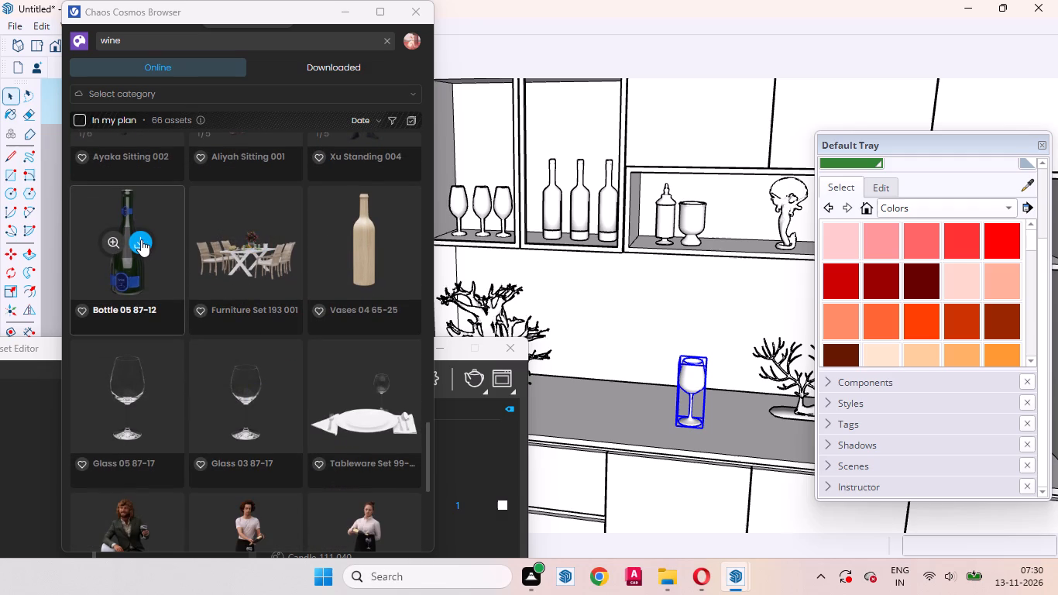
scroll(249, 322, down, 2)
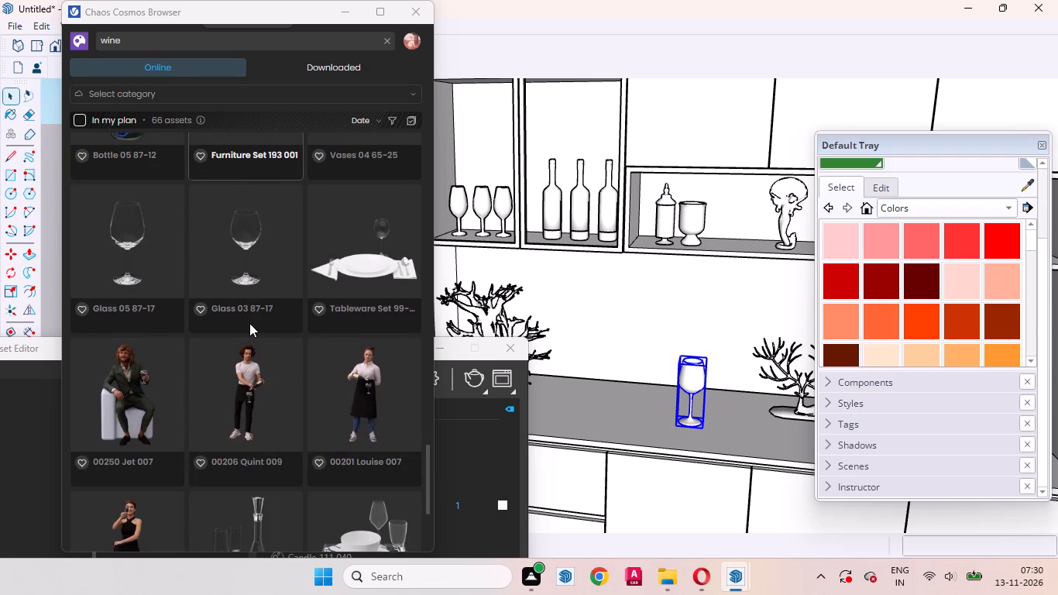
scroll(252, 323, down, 3)
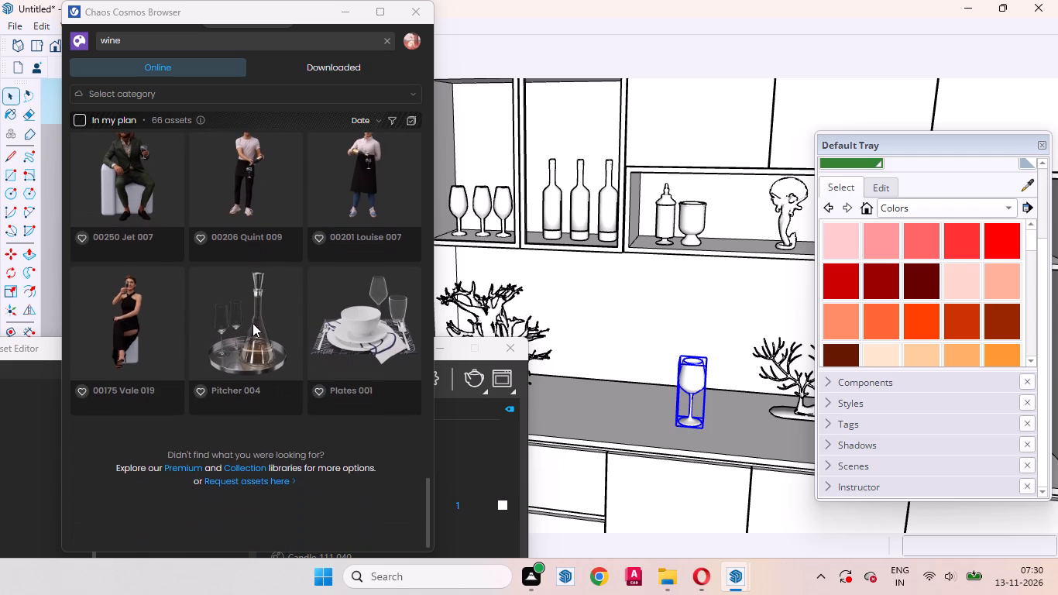
scroll(212, 317, up, 6)
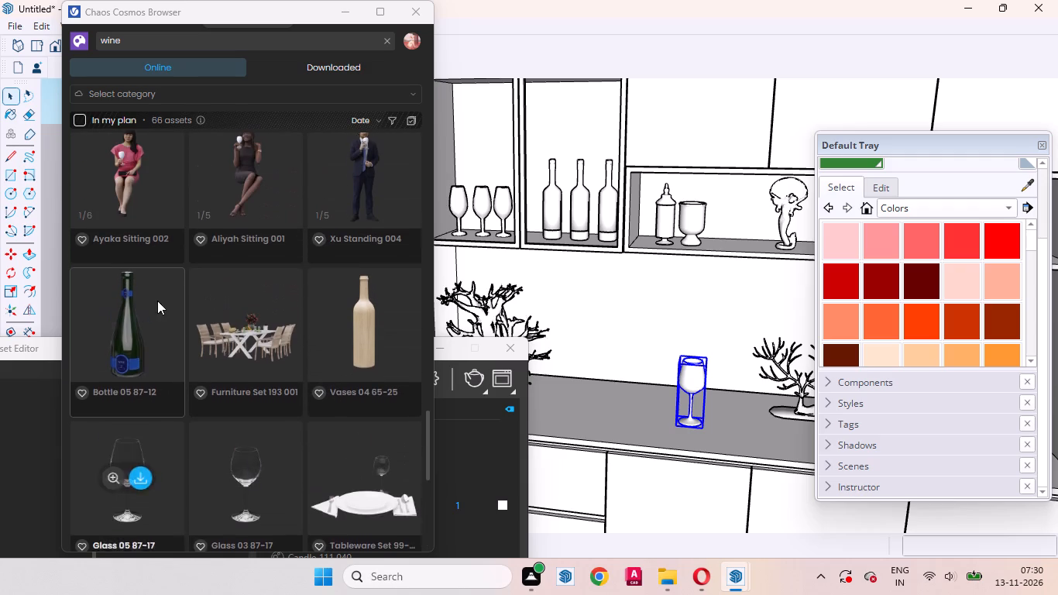
click(140, 326)
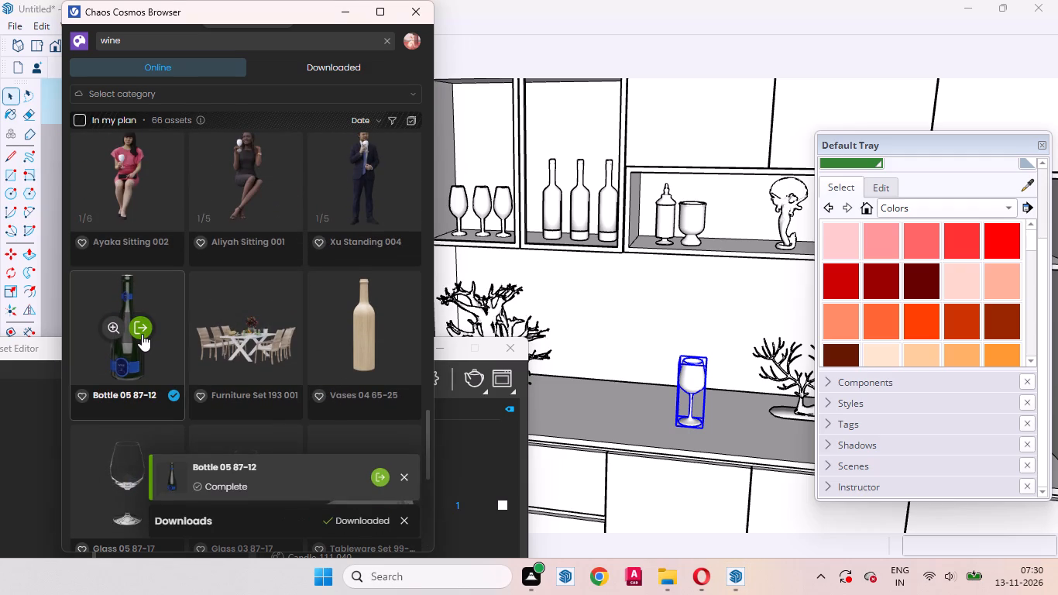
Place Bottle 05 87-12 on the countertop beside the wine glass, on the side facing the larger branch ornament.
click(142, 333)
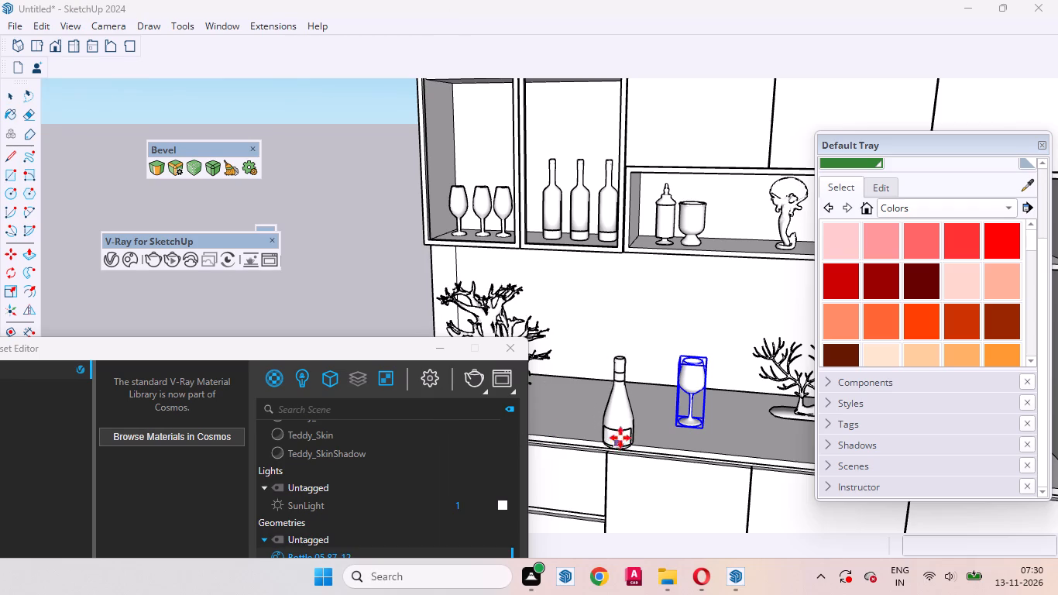
click(618, 425)
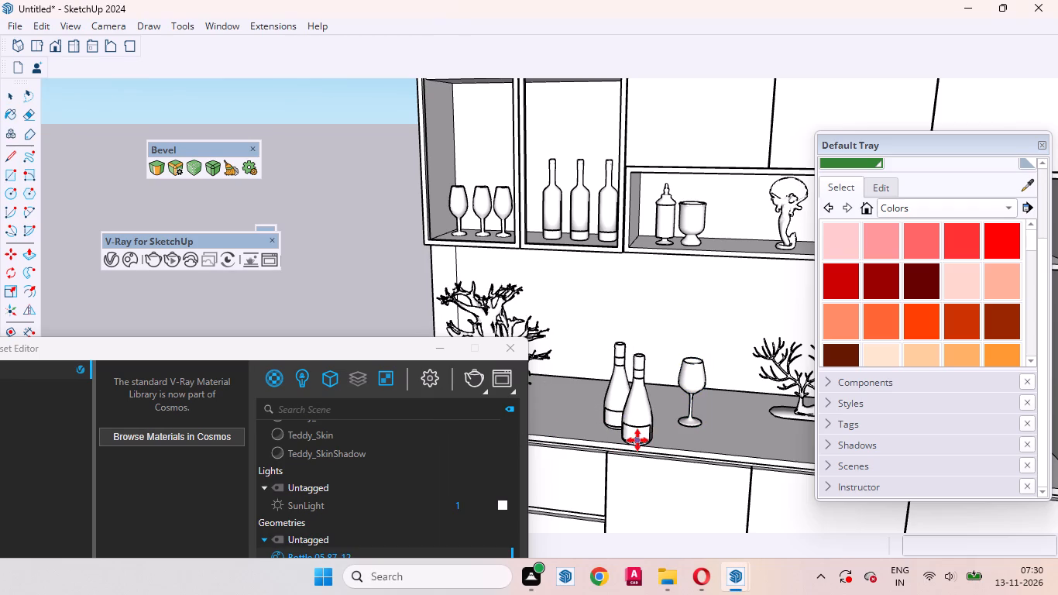
key(space)
Open the cabinet group for editing at the tall open shelf unit.
scroll(645, 473, down, 8)
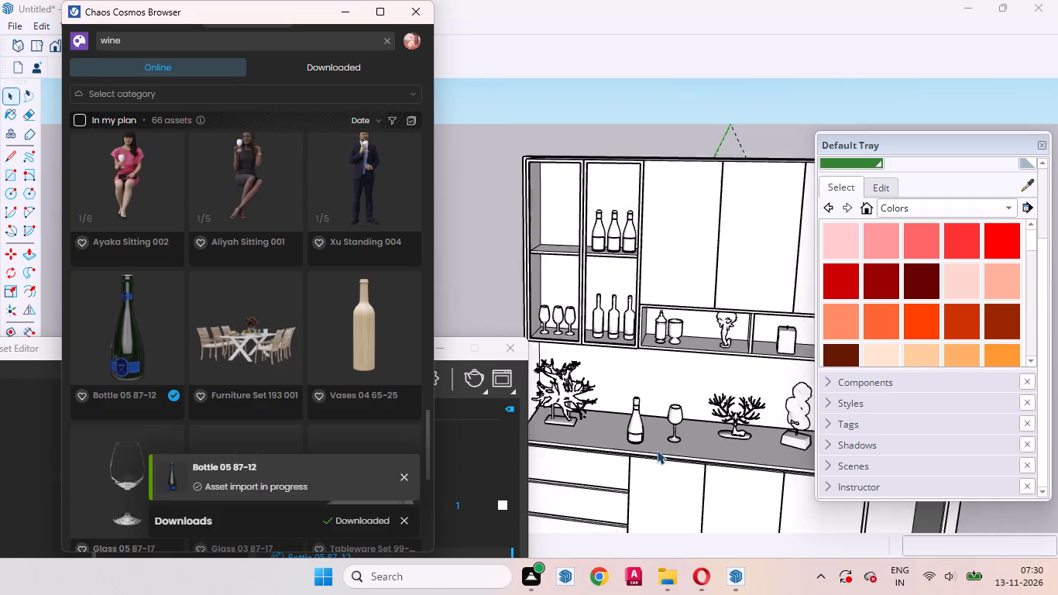
scroll(657, 450, down, 13)
scroll(682, 425, up, 6)
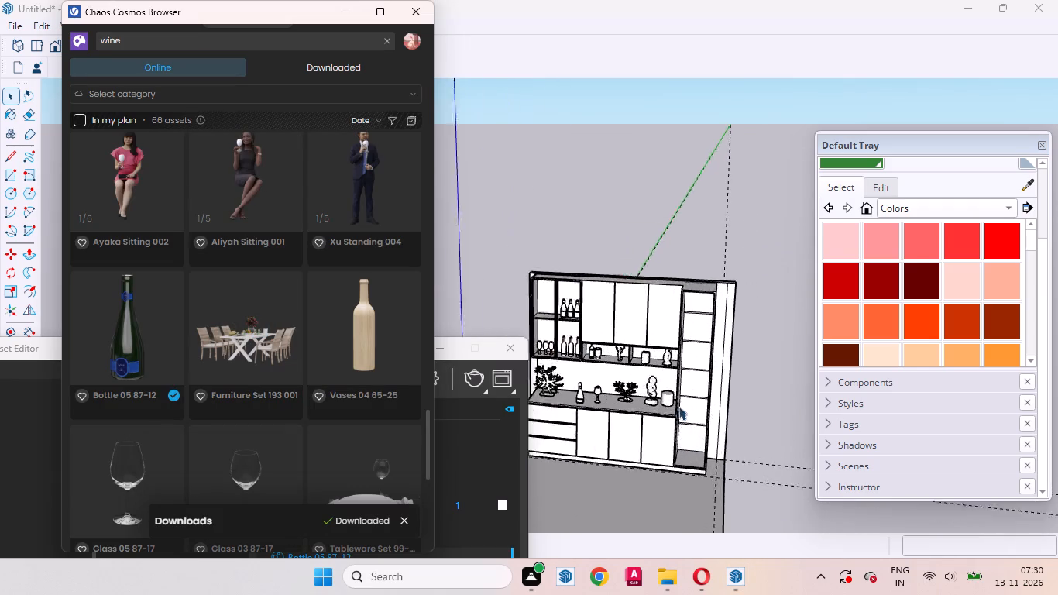
scroll(678, 406, up, 5)
middle_drag(695, 366, 615, 317)
scroll(658, 259, up, 5)
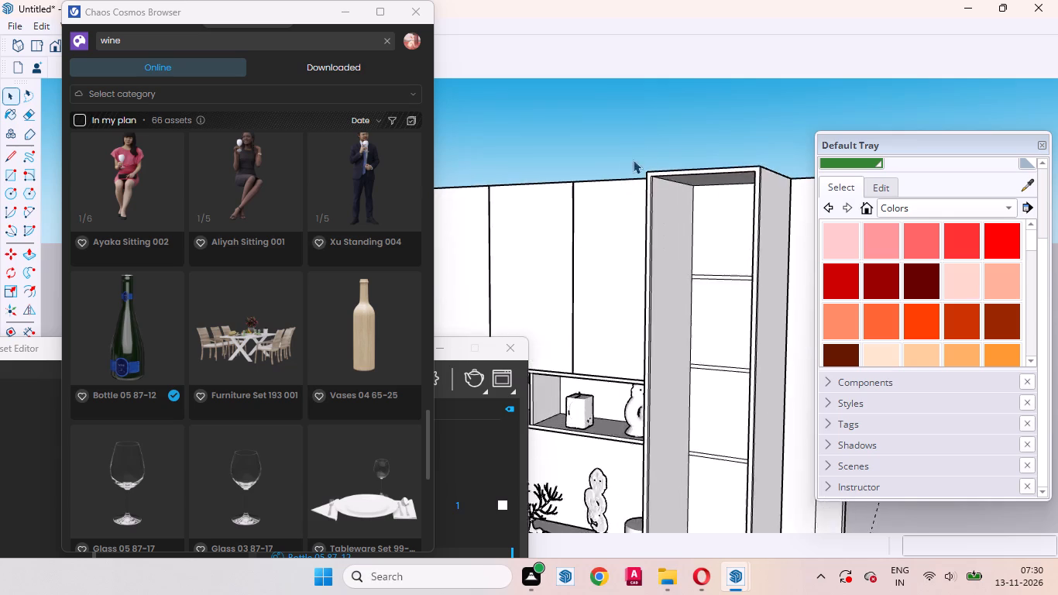
scroll(633, 160, up, 8)
click(669, 303)
click(682, 322)
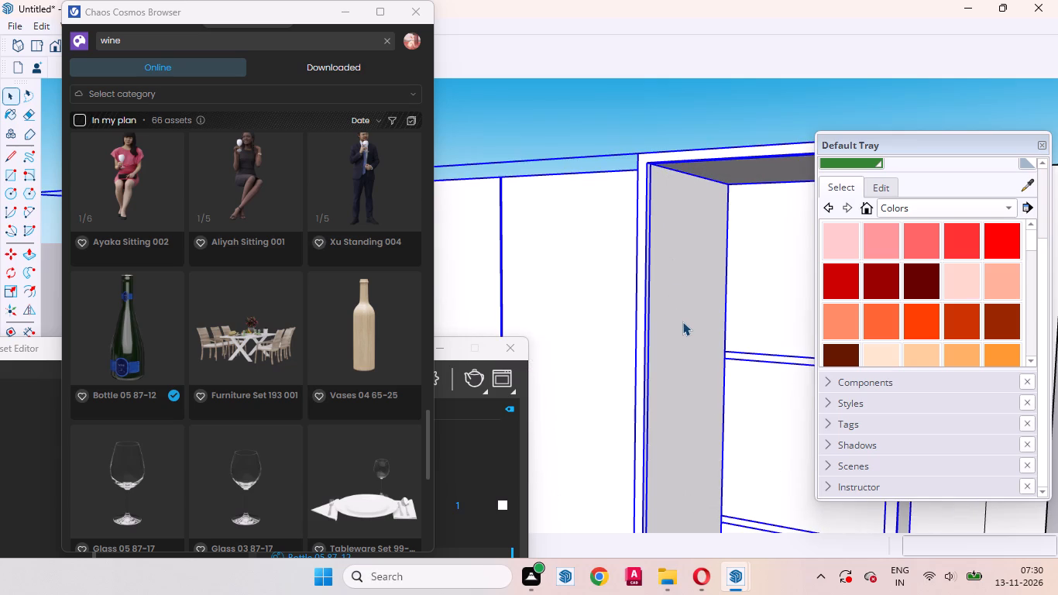
click(682, 322)
Copy the tall shelf unit's inner edge lines near the front, along the sides, top and bottom, 3 mm deeper into the opening.
click(661, 312)
scroll(651, 214, up, 1)
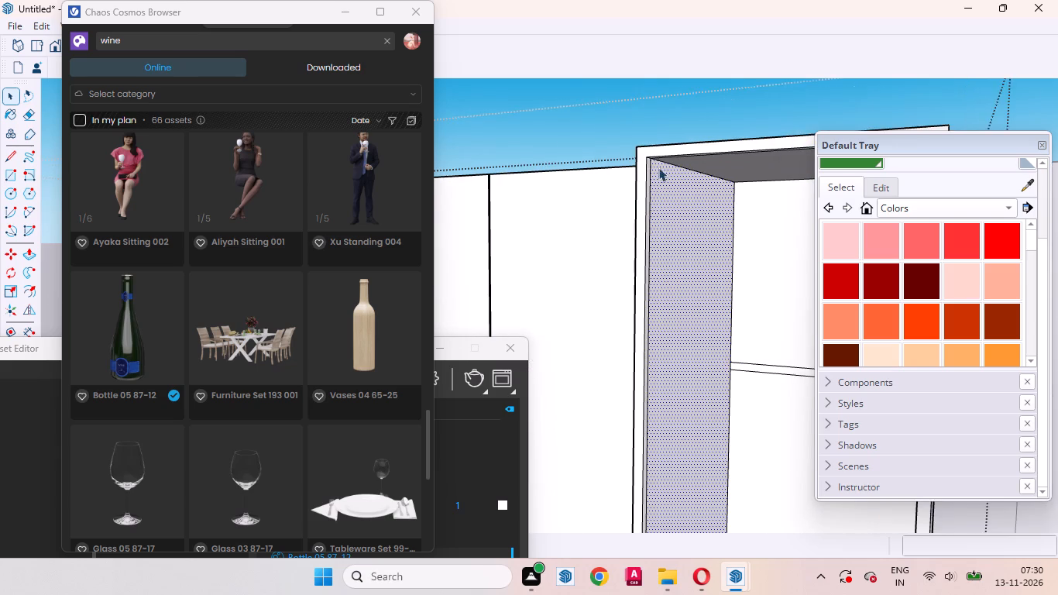
scroll(660, 162, up, 14)
click(637, 184)
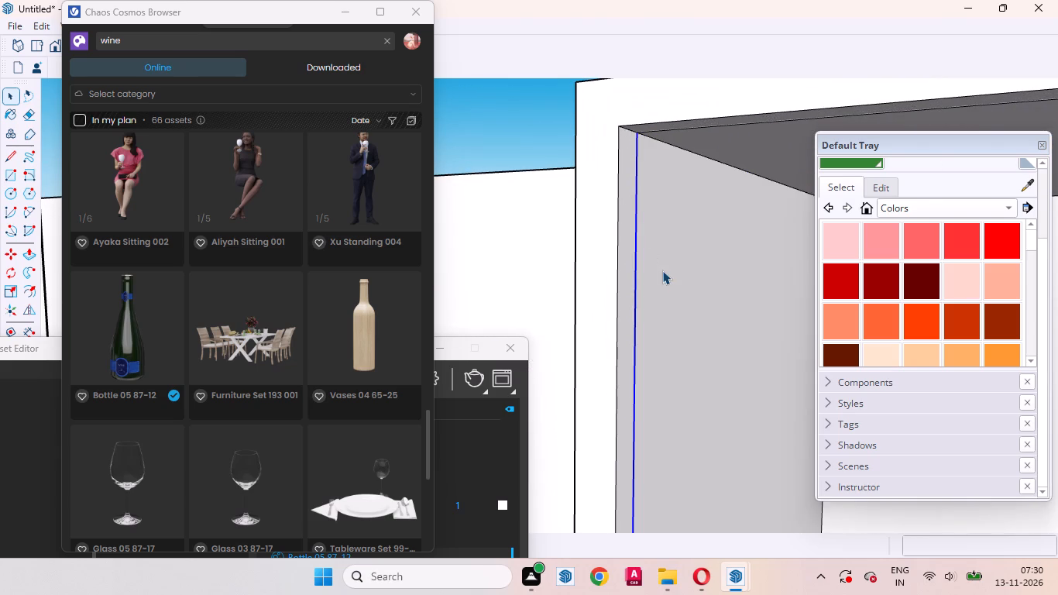
scroll(662, 277, down, 2)
scroll(670, 150, up, 11)
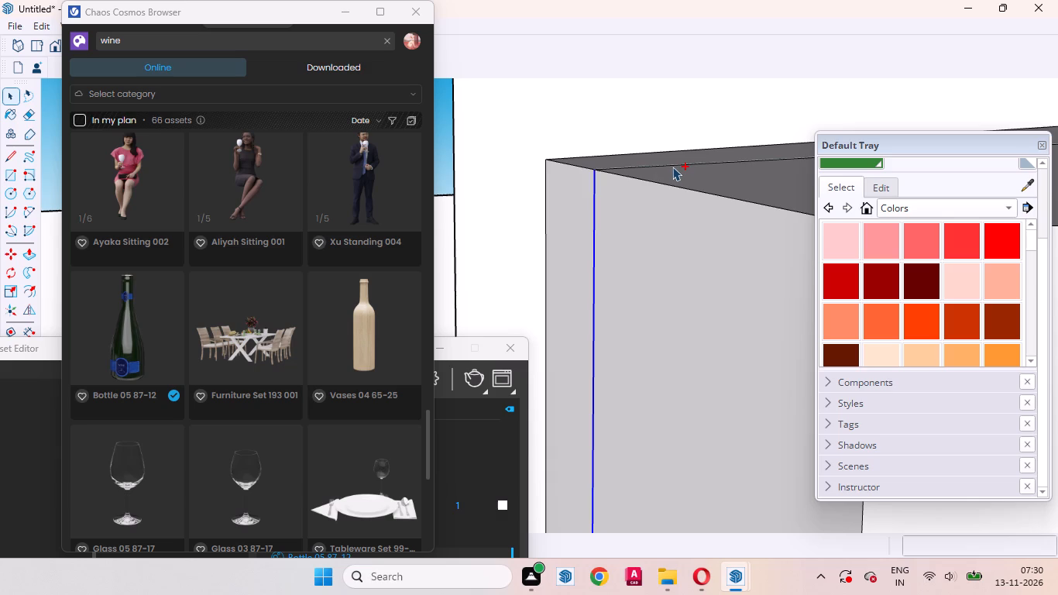
ctrl+click(672, 167)
ctrl+scroll(652, 251, down, 18)
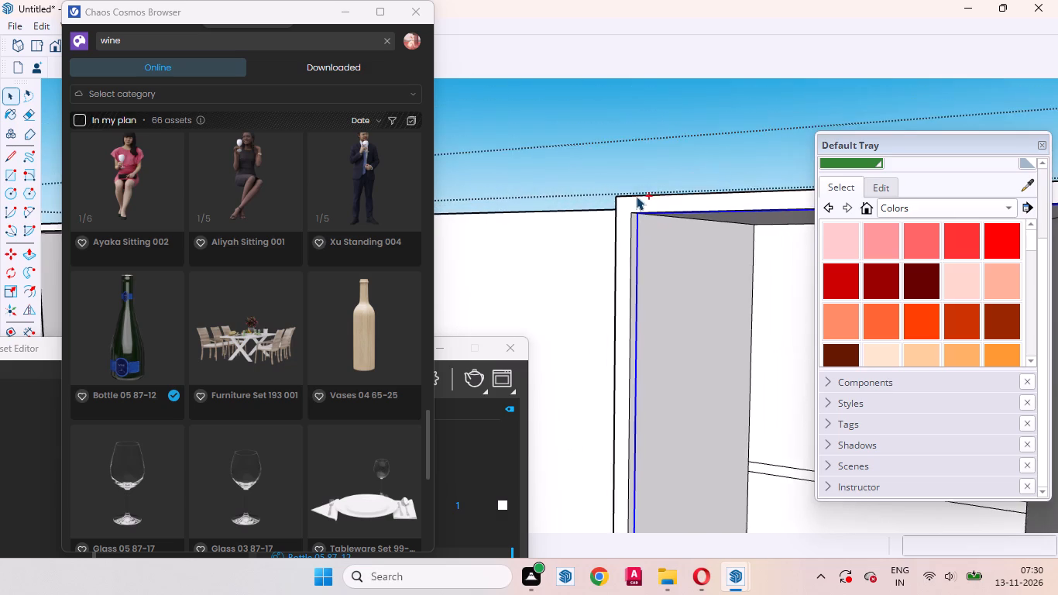
ctrl+scroll(636, 196, down, 20)
ctrl+scroll(636, 196, down, 6)
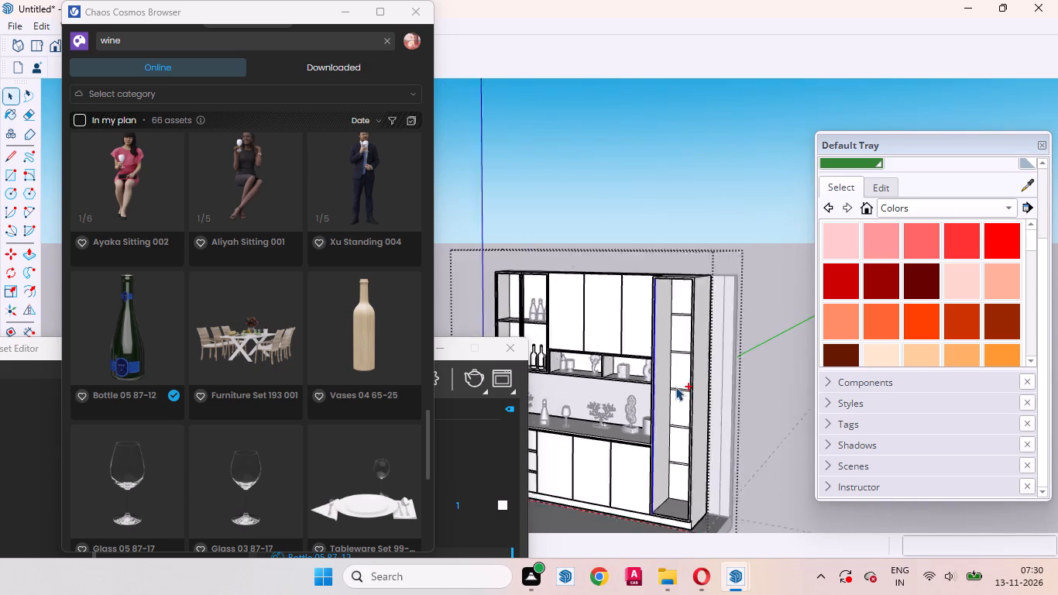
ctrl+scroll(675, 387, down, 1)
ctrl+scroll(665, 480, down, 1)
ctrl+middle_drag(667, 491, 701, 593)
ctrl+scroll(678, 511, up, 2)
ctrl+scroll(678, 511, down, 1)
ctrl+scroll(678, 511, up, 1)
ctrl+scroll(678, 511, down, 1)
ctrl+scroll(678, 511, up, 1)
ctrl+scroll(677, 510, down, 1)
ctrl+scroll(675, 506, up, 1)
ctrl+scroll(675, 504, down, 1)
ctrl+scroll(625, 466, up, 1)
ctrl+scroll(625, 466, down, 1)
ctrl+scroll(625, 466, up, 7)
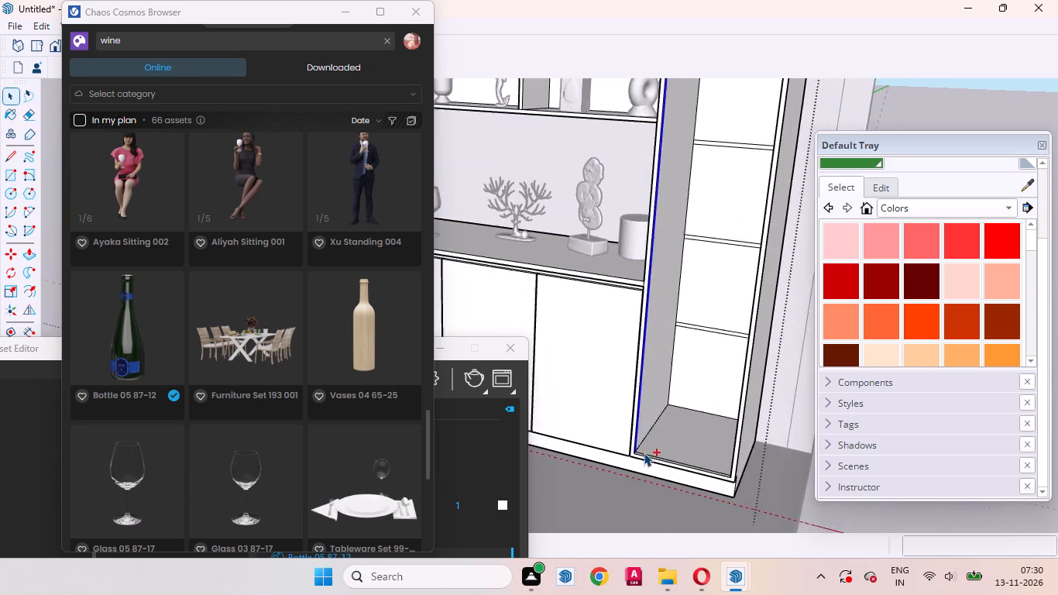
ctrl+scroll(644, 452, up, 15)
ctrl+click(644, 451)
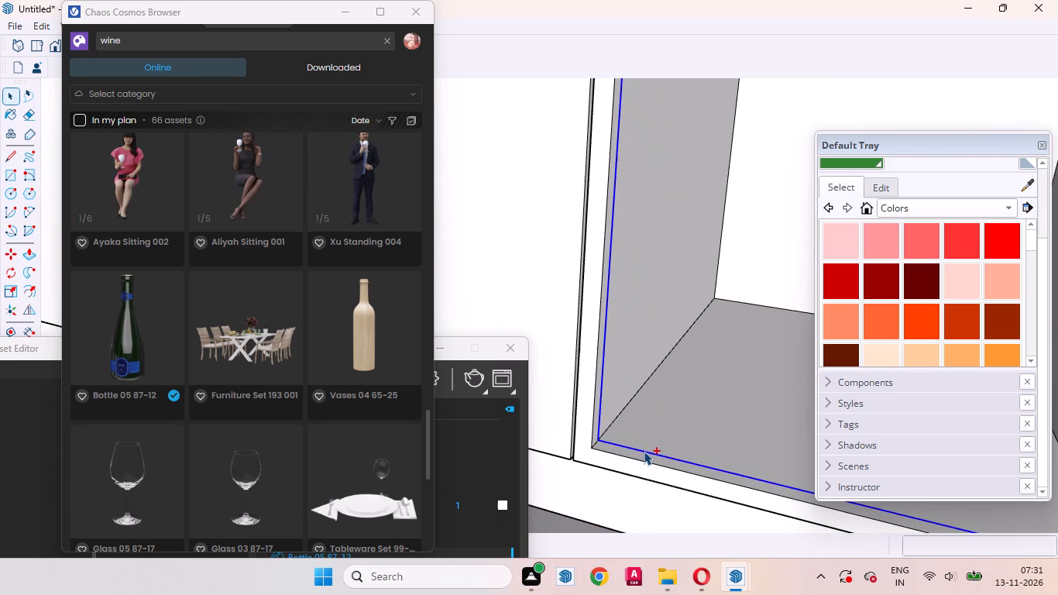
ctrl+scroll(622, 457, down, 20)
ctrl+scroll(622, 457, down, 5)
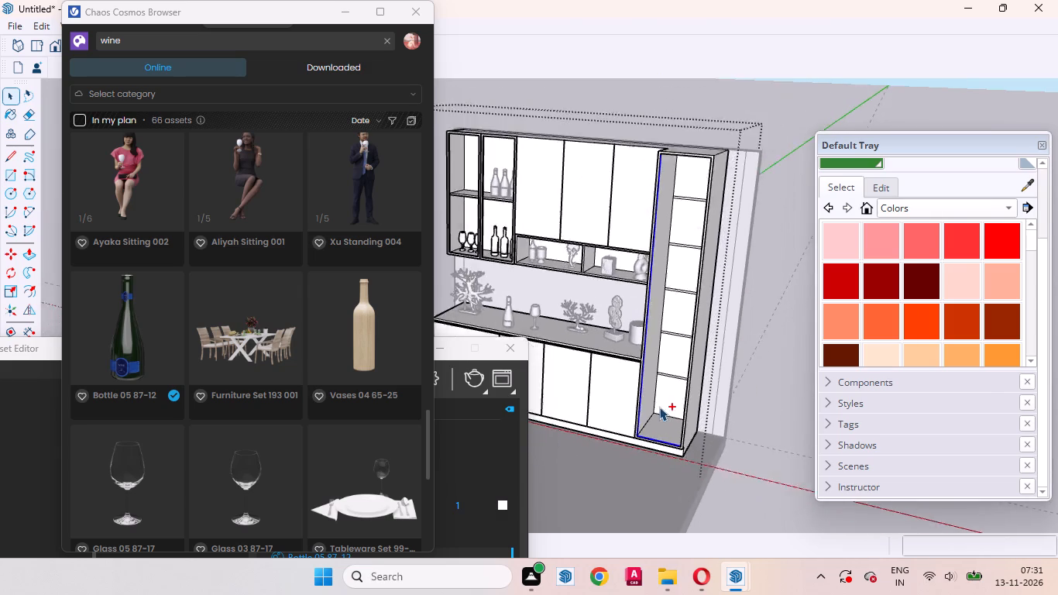
ctrl+scroll(659, 407, down, 2)
ctrl+middle_drag(664, 436, 915, 393)
ctrl+scroll(668, 273, up, 7)
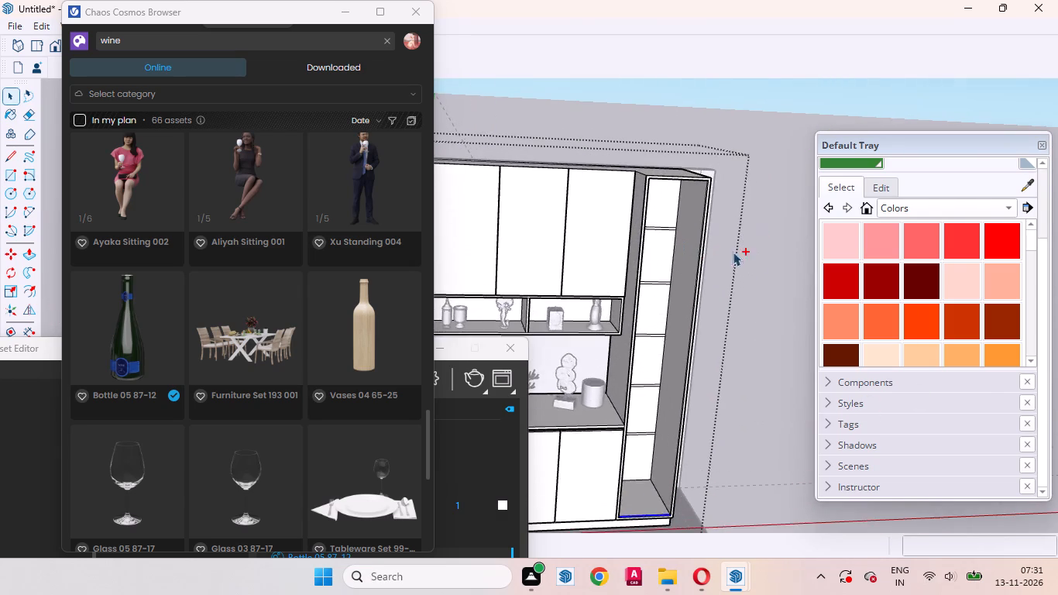
ctrl+scroll(733, 252, up, 20)
ctrl+scroll(733, 252, up, 3)
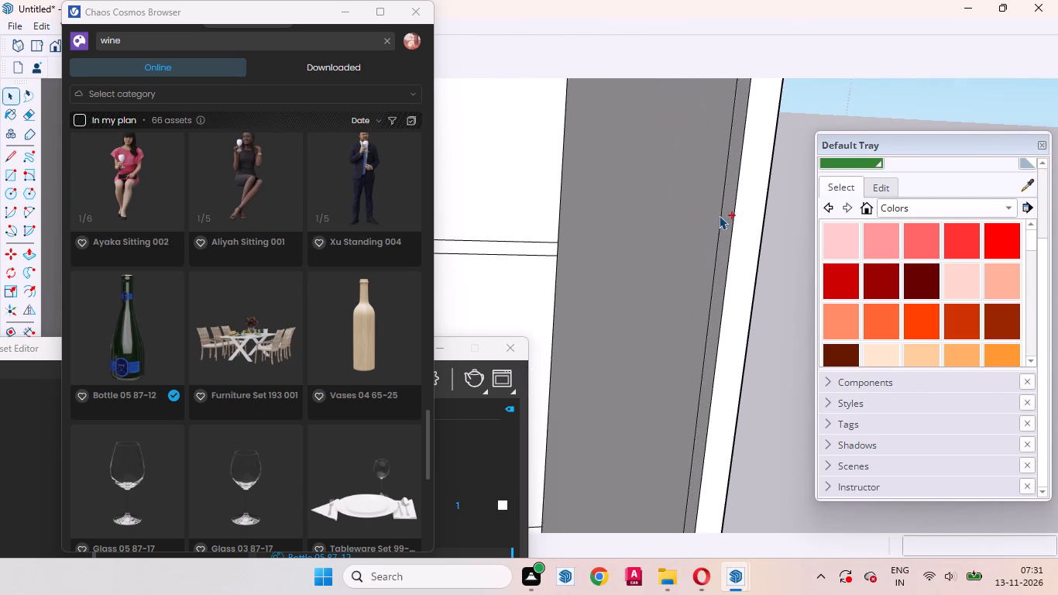
ctrl+scroll(719, 215, up, 2)
ctrl+click(721, 217)
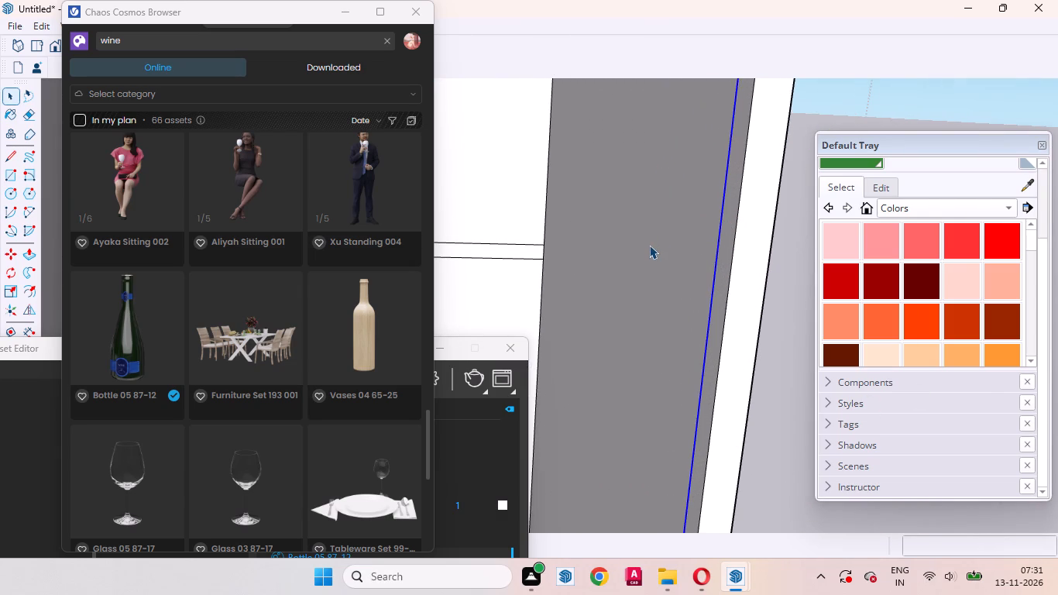
click(649, 245)
key(m)
click(659, 249)
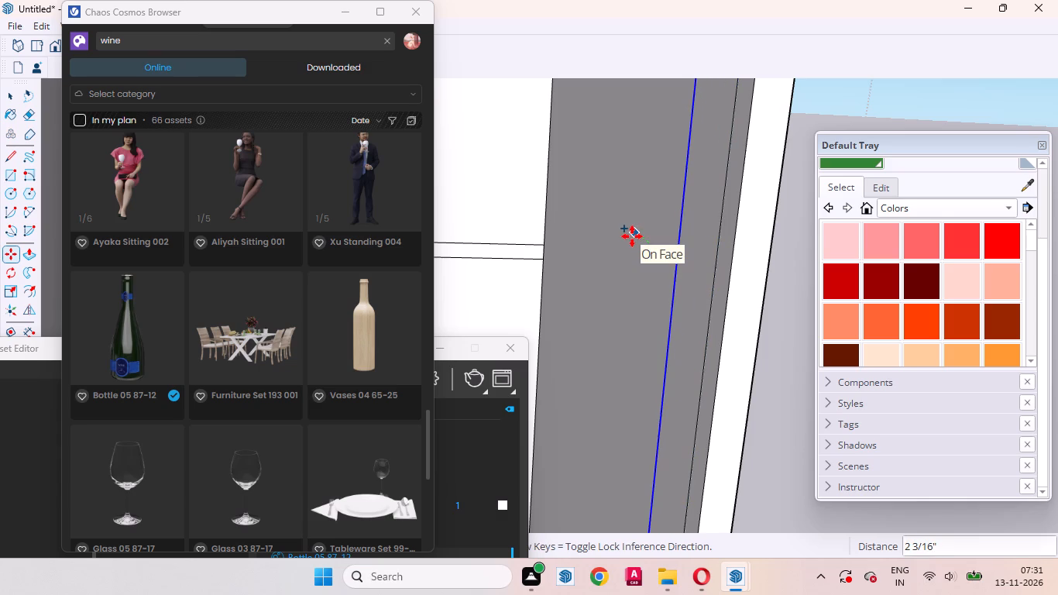
text(3mm)
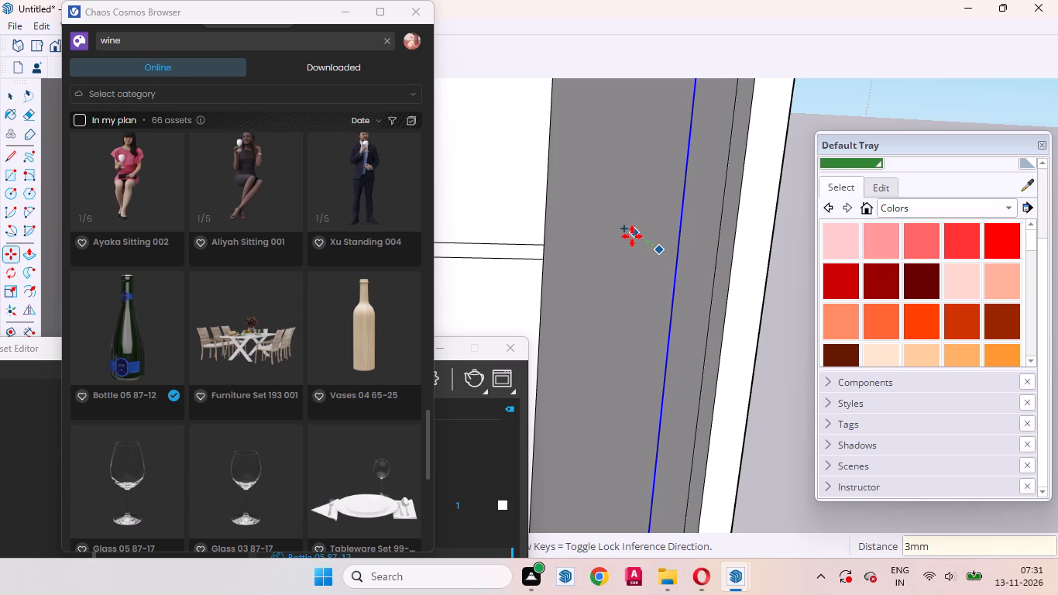
key(Return)
key(space)
Push/Pull the narrow 3 mm strip on the inner face of the tall unit's outer side panel by 18 mm.
scroll(711, 237, up, 4)
click(668, 236)
scroll(706, 231, up, 2)
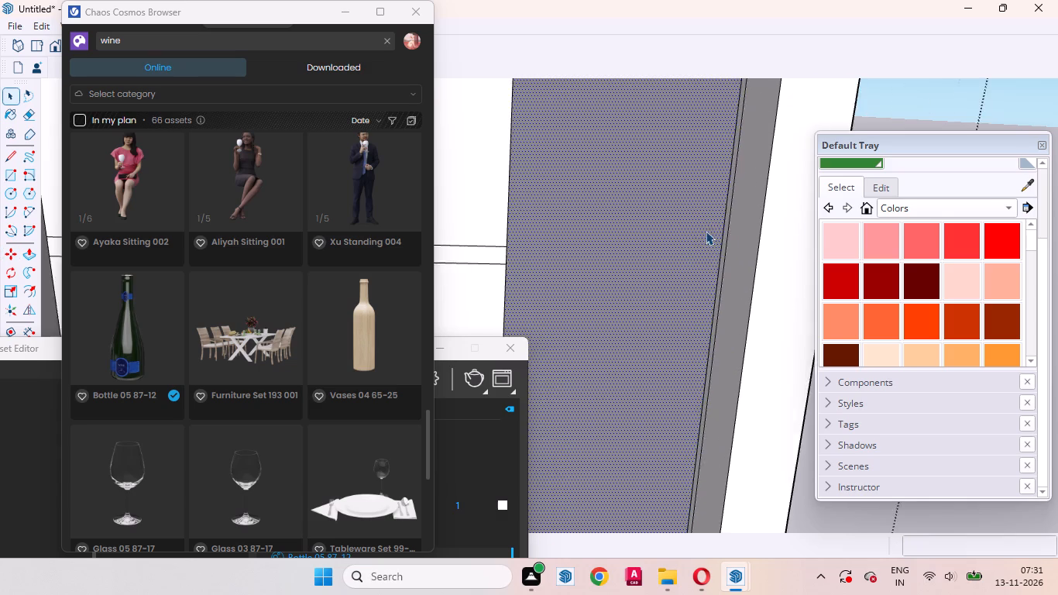
scroll(706, 231, up, 11)
click(735, 225)
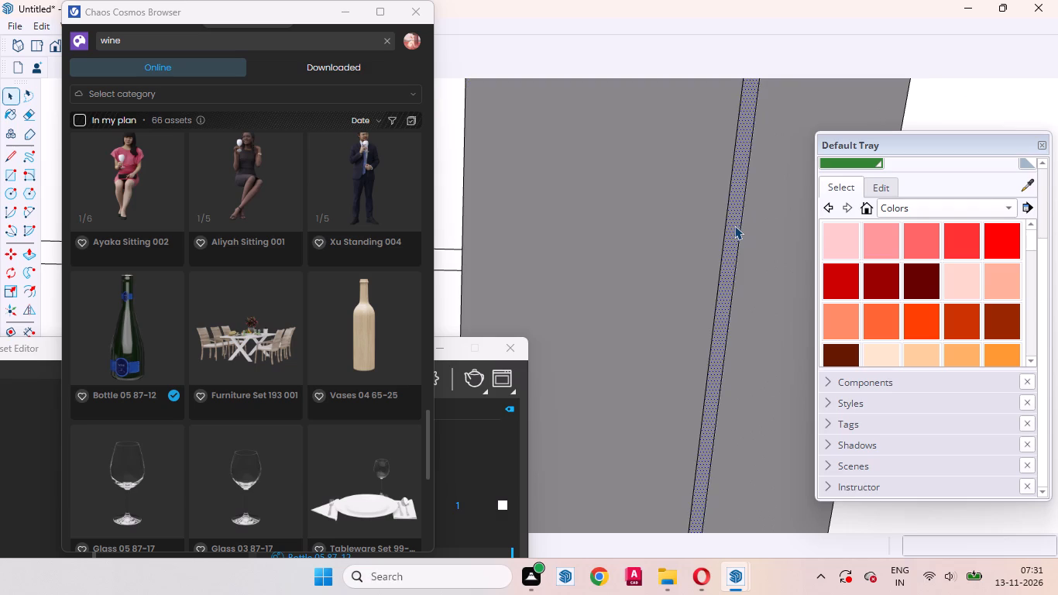
key(p)
click(734, 225)
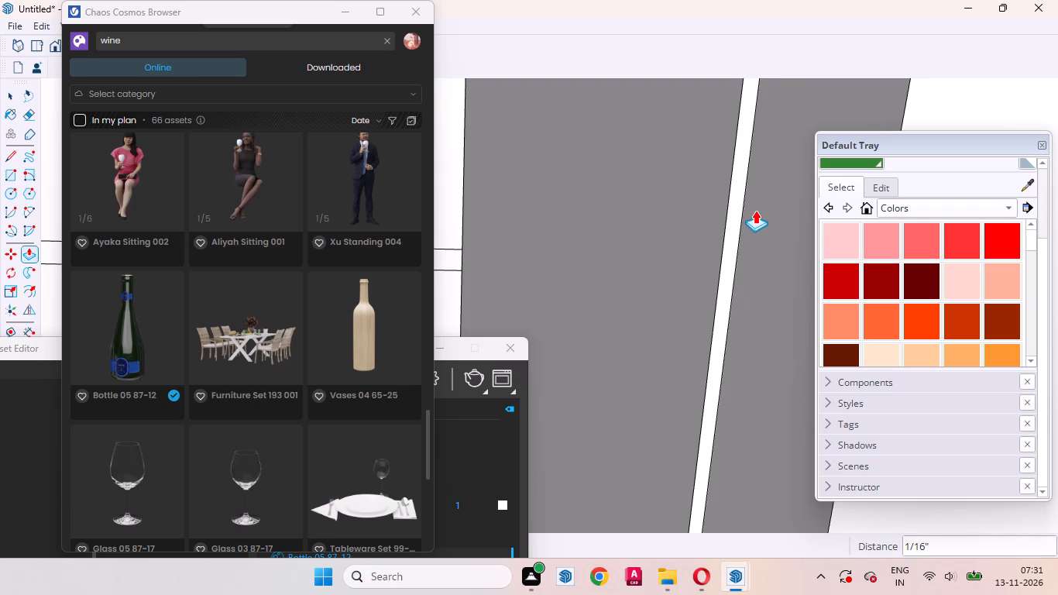
text(18)
text(mm)
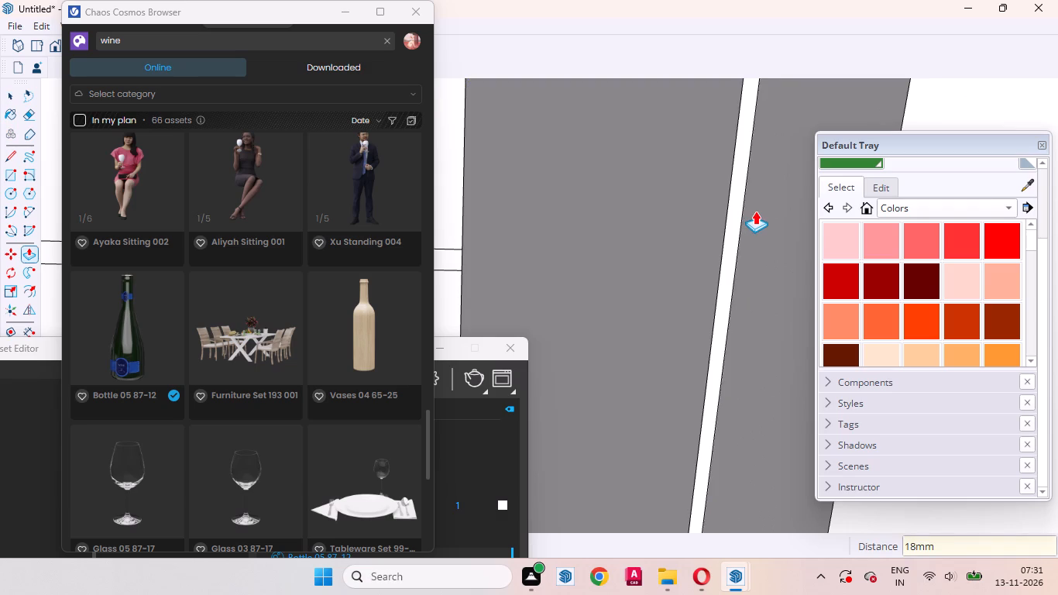
key(Return)
scroll(716, 236, down, 11)
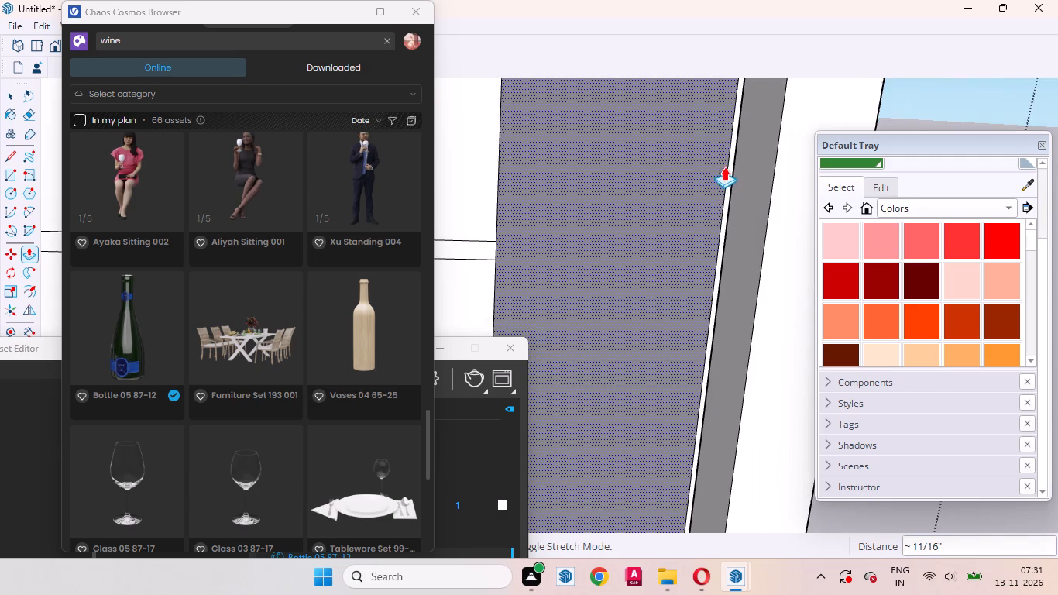
scroll(724, 167, down, 5)
scroll(728, 211, down, 20)
scroll(728, 211, down, 2)
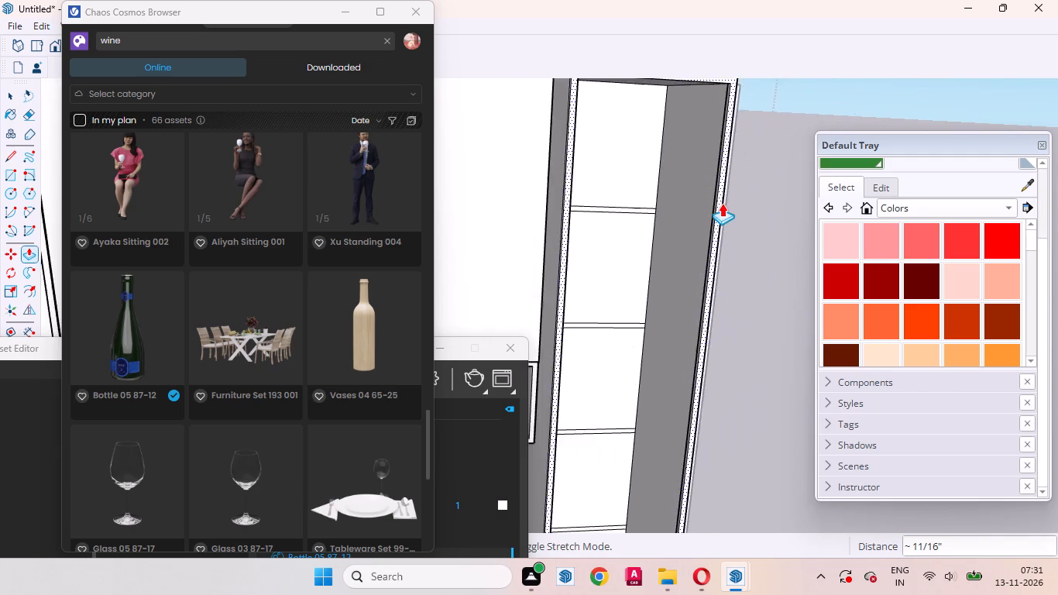
scroll(722, 203, down, 14)
scroll(706, 218, up, 12)
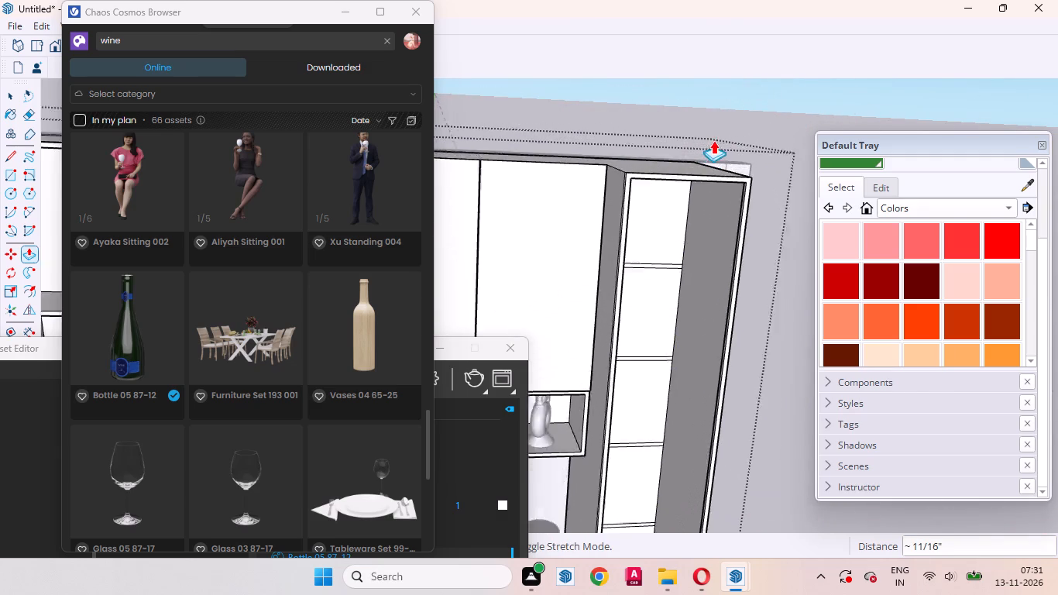
scroll(713, 140, up, 13)
middle_drag(743, 280, 750, 77)
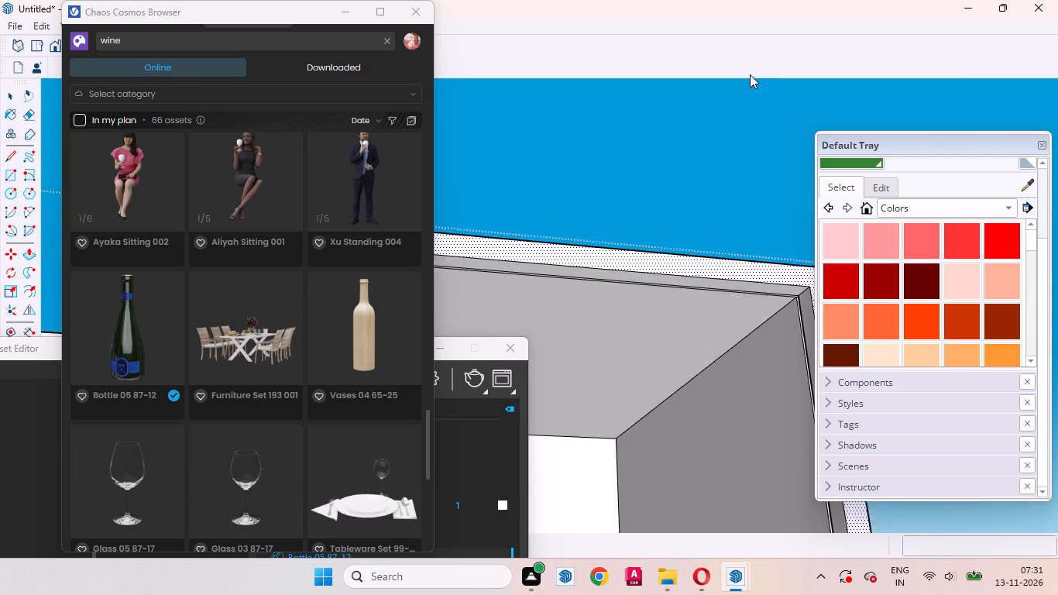
Push/Pull the narrow 3 mm strips on the inner faces of the tall unit's top and bottom panels by the same 18 mm.
scroll(756, 308, up, 20)
scroll(756, 308, up, 3)
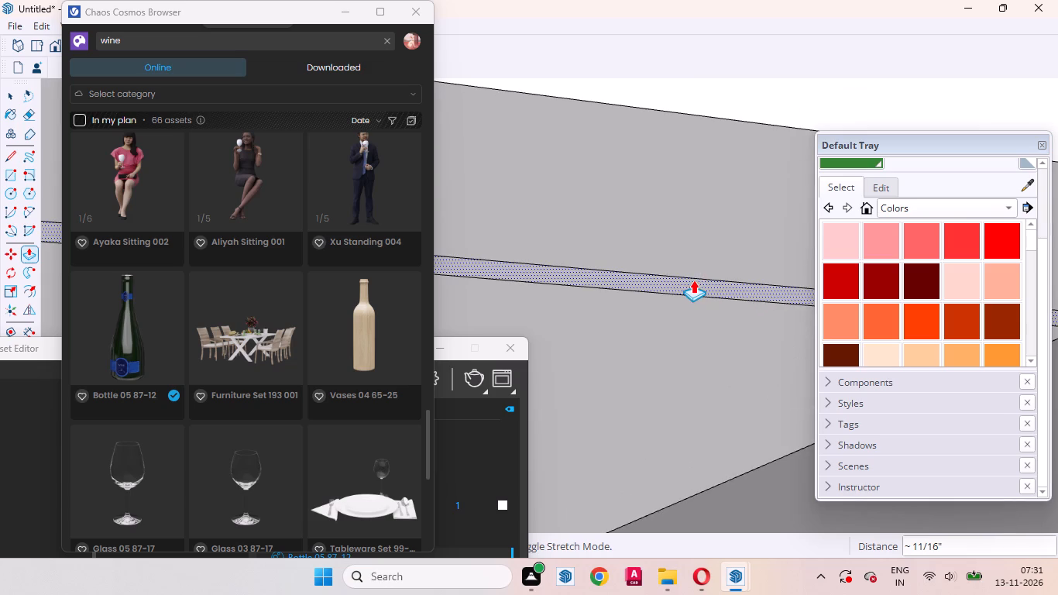
double_click(687, 280)
scroll(699, 344, down, 9)
scroll(695, 181, up, 1)
scroll(695, 181, down, 2)
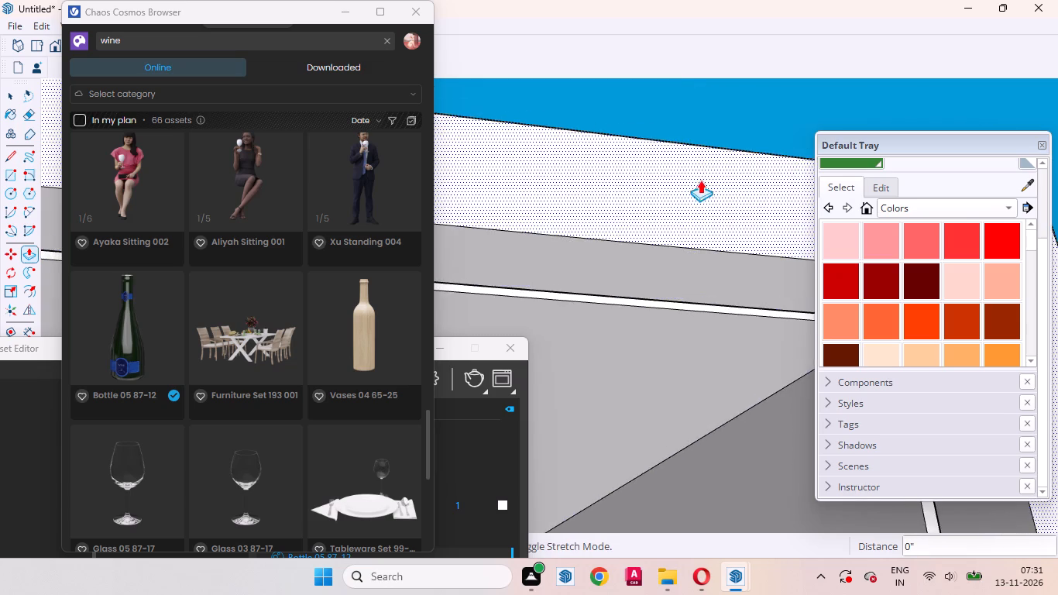
scroll(700, 180, down, 4)
scroll(689, 247, down, 19)
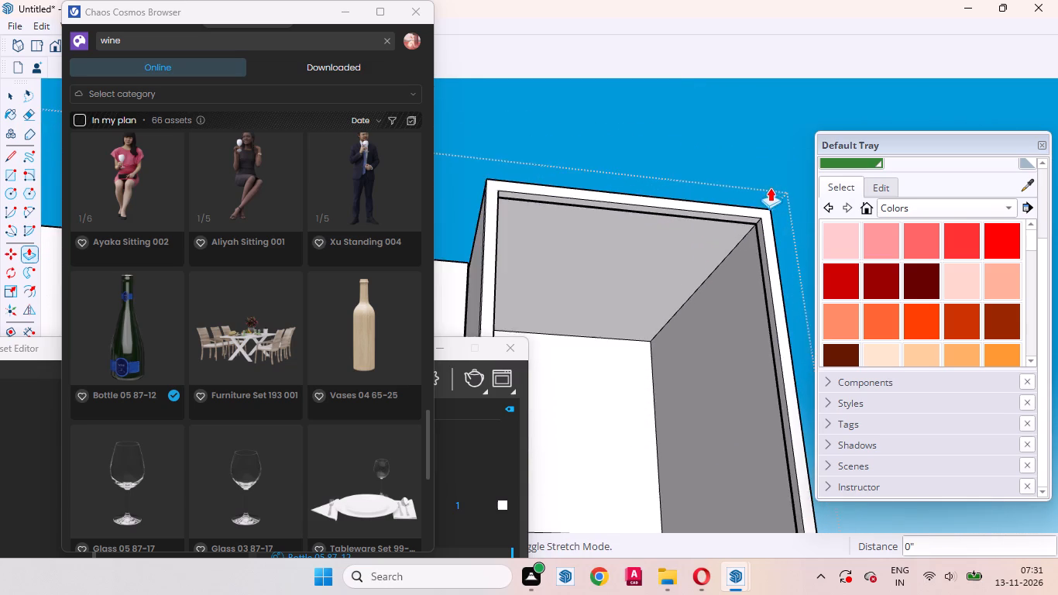
scroll(770, 187, down, 16)
scroll(745, 250, down, 5)
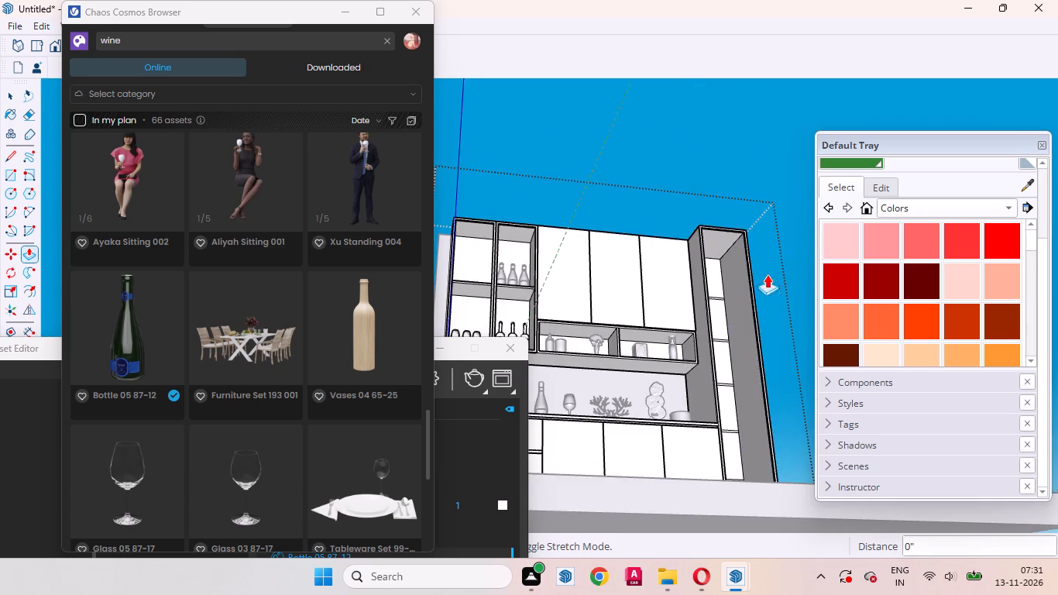
middle_drag(765, 310, 692, 593)
scroll(727, 473, up, 16)
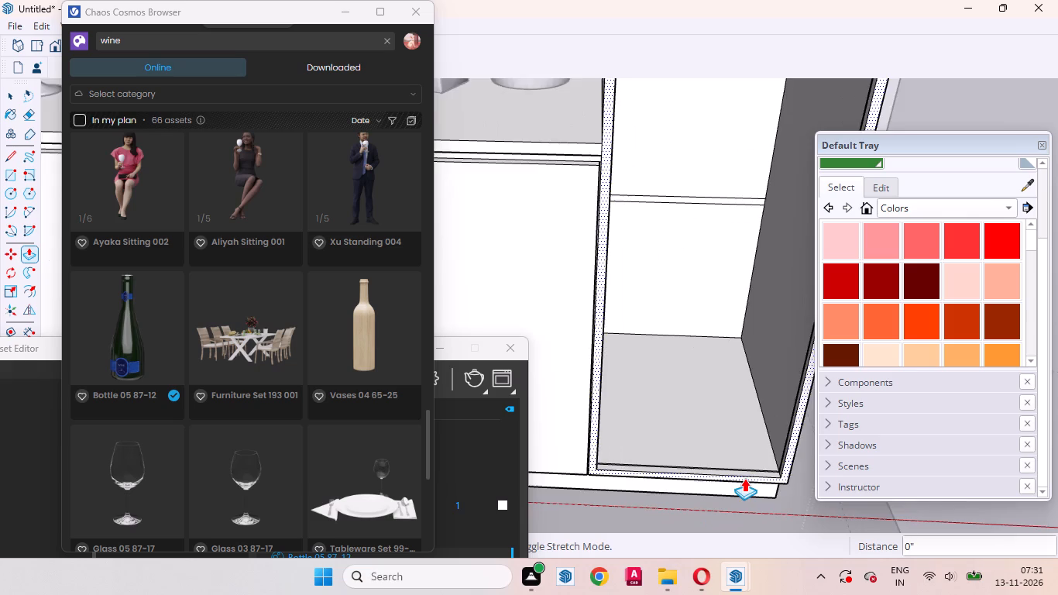
scroll(744, 478, up, 7)
middle_drag(716, 389, 723, 465)
scroll(675, 257, down, 6)
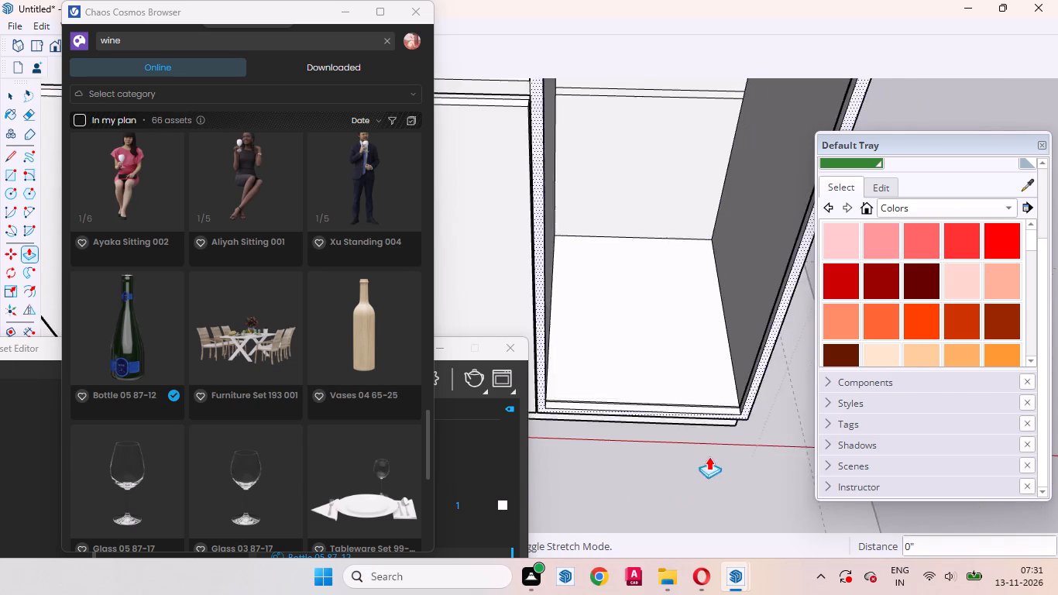
scroll(709, 456, up, 20)
scroll(709, 456, up, 4)
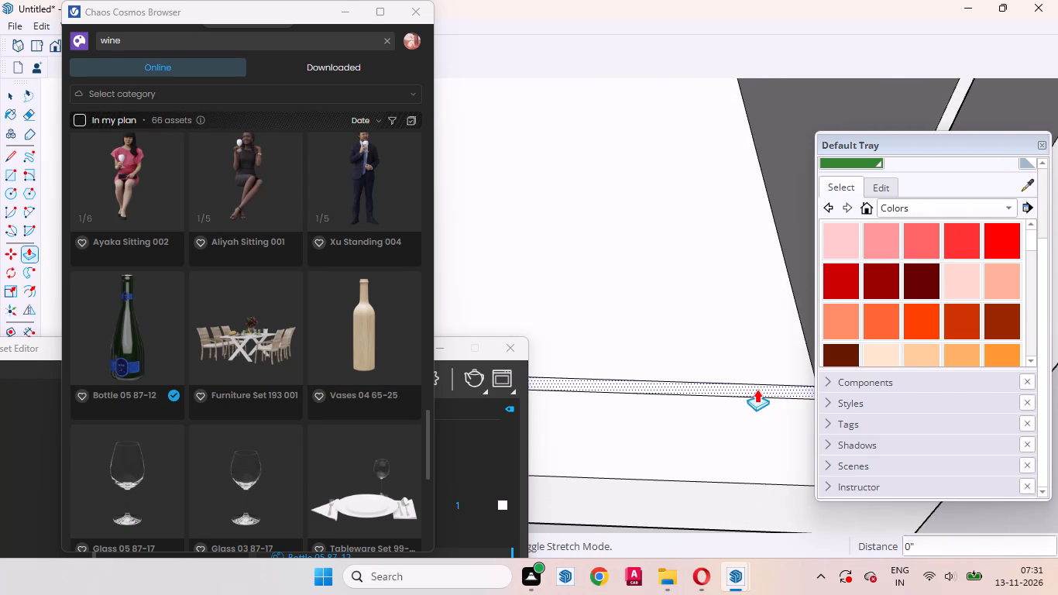
double_click(747, 388)
Push/Pull the 3 mm strip on the inner face of the tall unit's side panel nearest the countertop by the same 18 mm.
scroll(695, 269, down, 5)
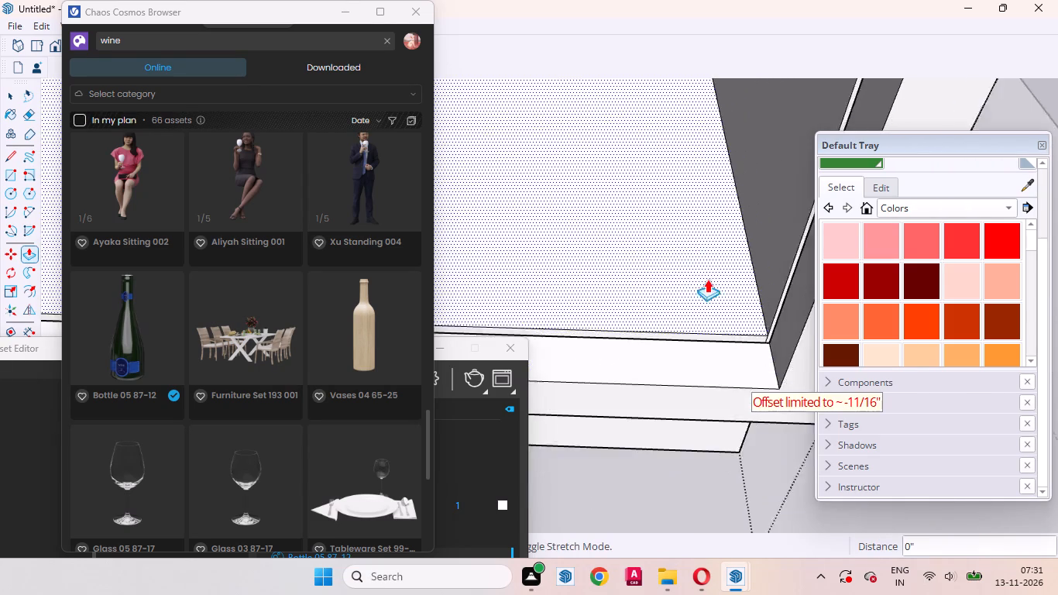
scroll(707, 279, down, 20)
scroll(707, 279, down, 11)
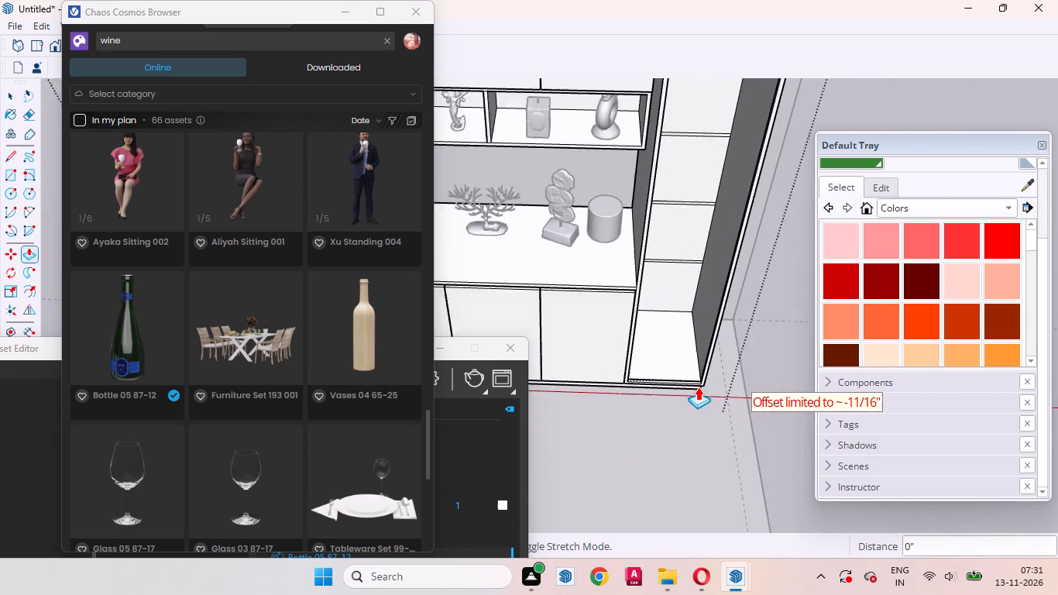
middle_drag(694, 394, 496, 327)
scroll(654, 381, up, 11)
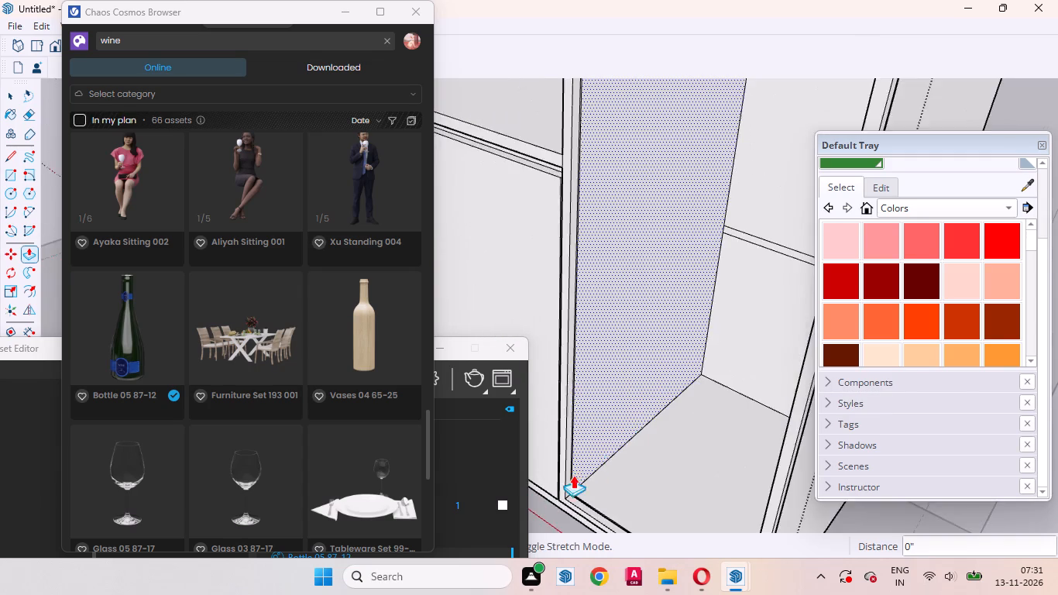
scroll(573, 475, up, 20)
scroll(573, 475, up, 7)
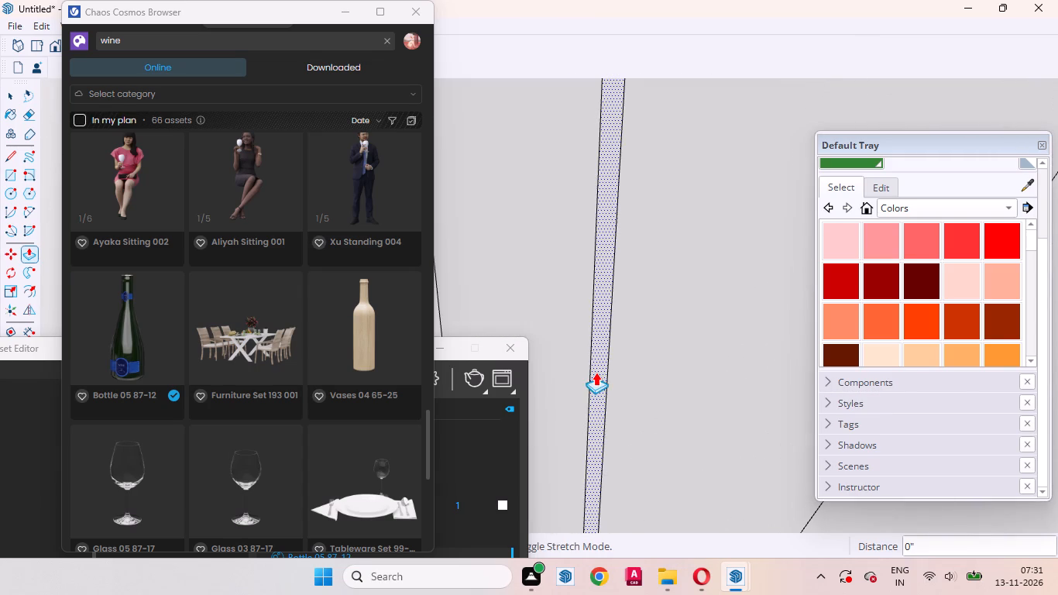
double_click(599, 364)
key(space)
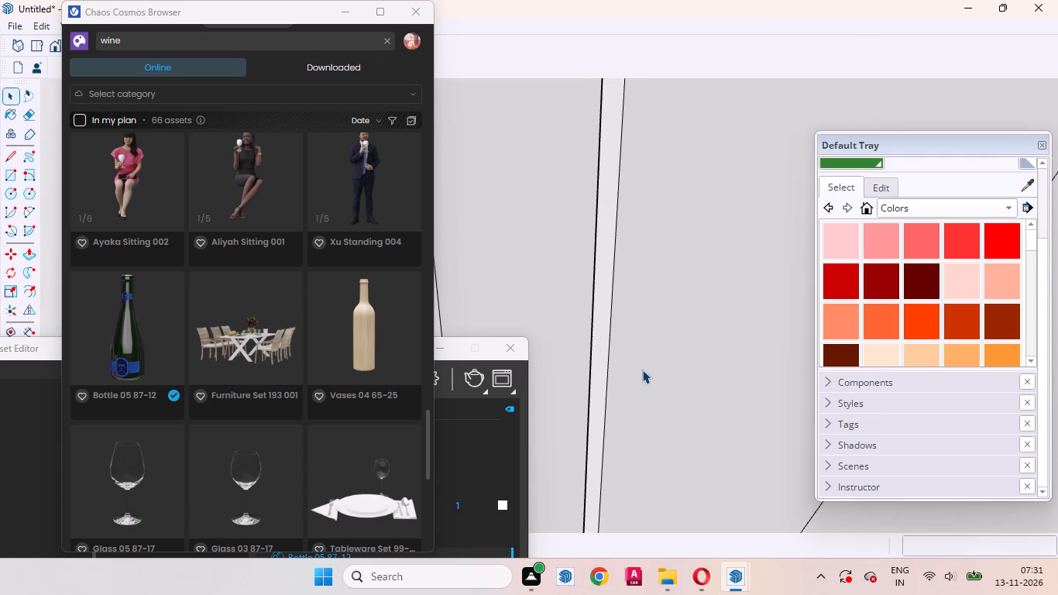
Add a vertical guide 10 mm behind the narrow groove on the inner face of the tall unit's side panel nearest the countertop.
scroll(627, 320, down, 20)
scroll(627, 320, down, 9)
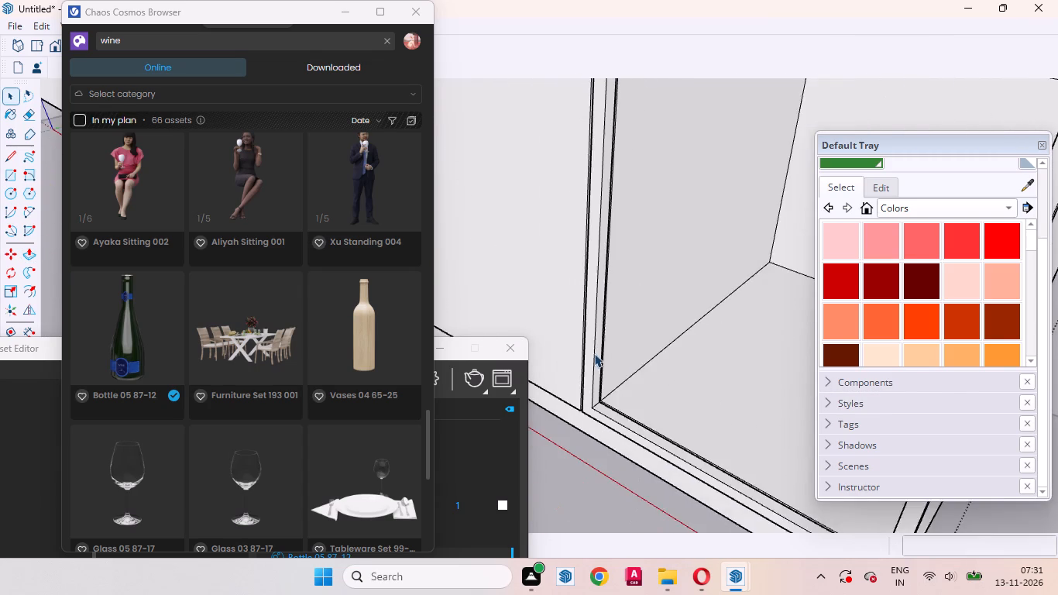
scroll(594, 353, down, 9)
middle_drag(630, 366, 708, 304)
click(710, 152)
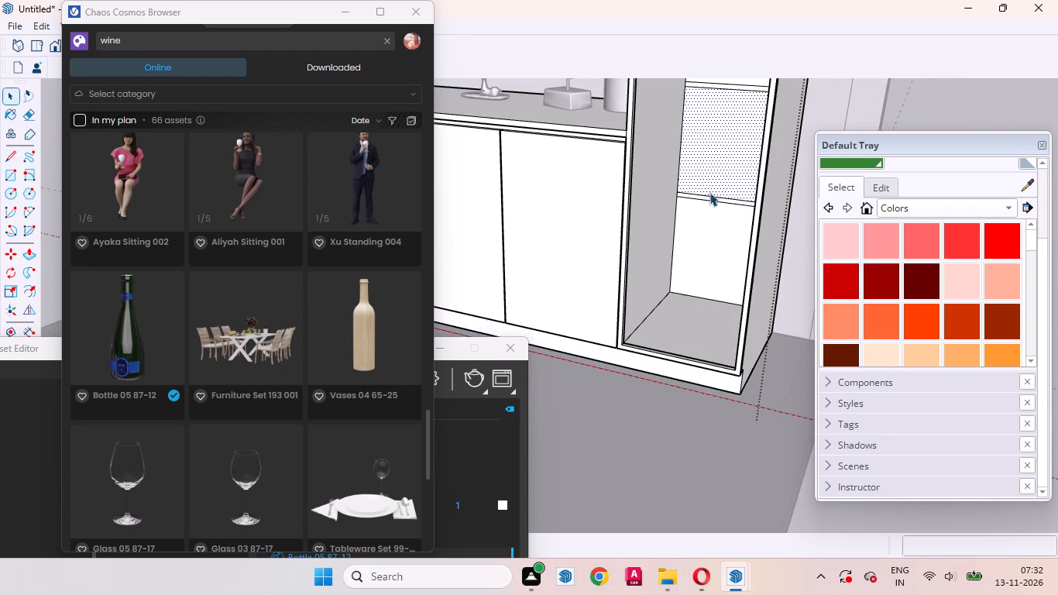
scroll(709, 193, up, 10)
click(685, 198)
scroll(681, 234, down, 8)
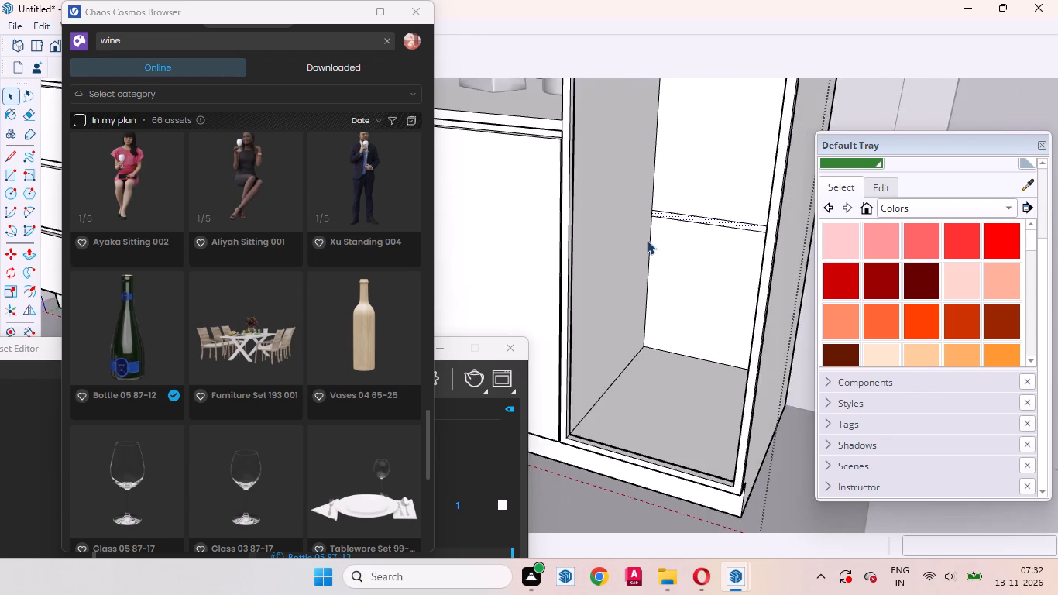
middle_drag(640, 255, 545, 285)
scroll(523, 233, up, 3)
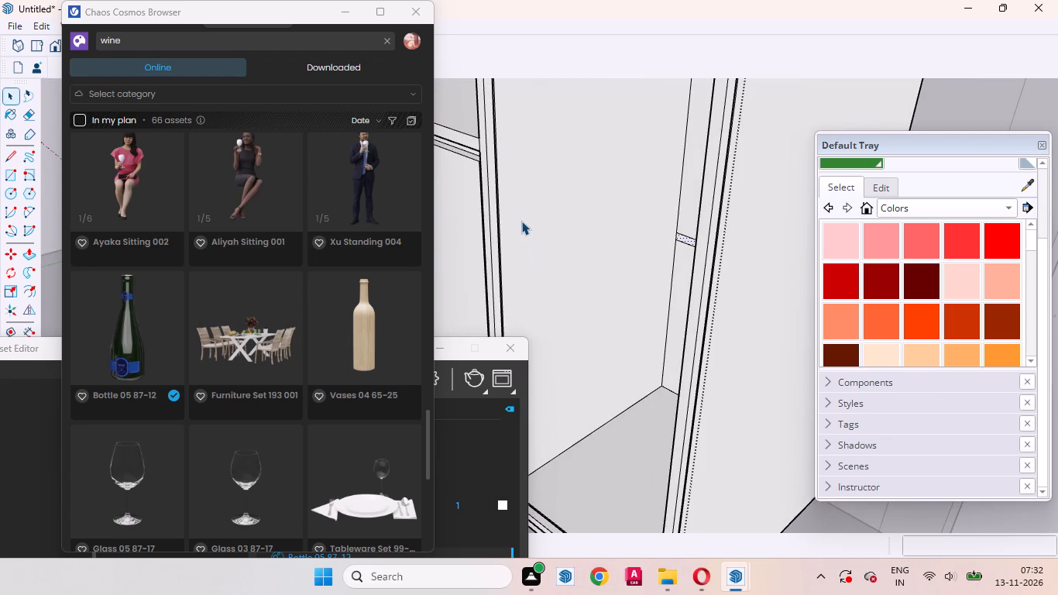
key(t)
scroll(512, 213, up, 6)
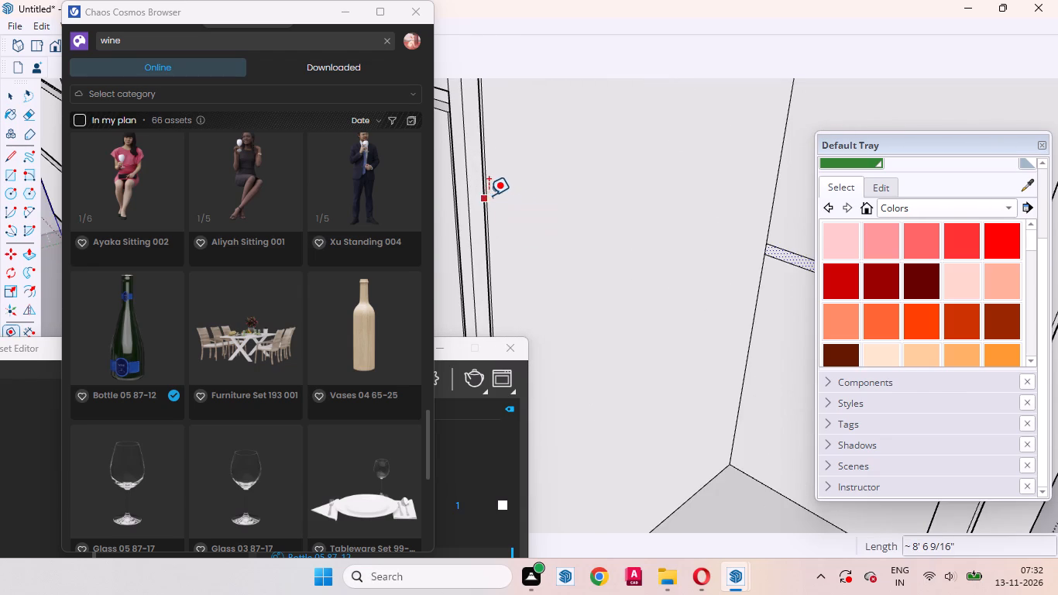
scroll(492, 184, up, 3)
click(485, 175)
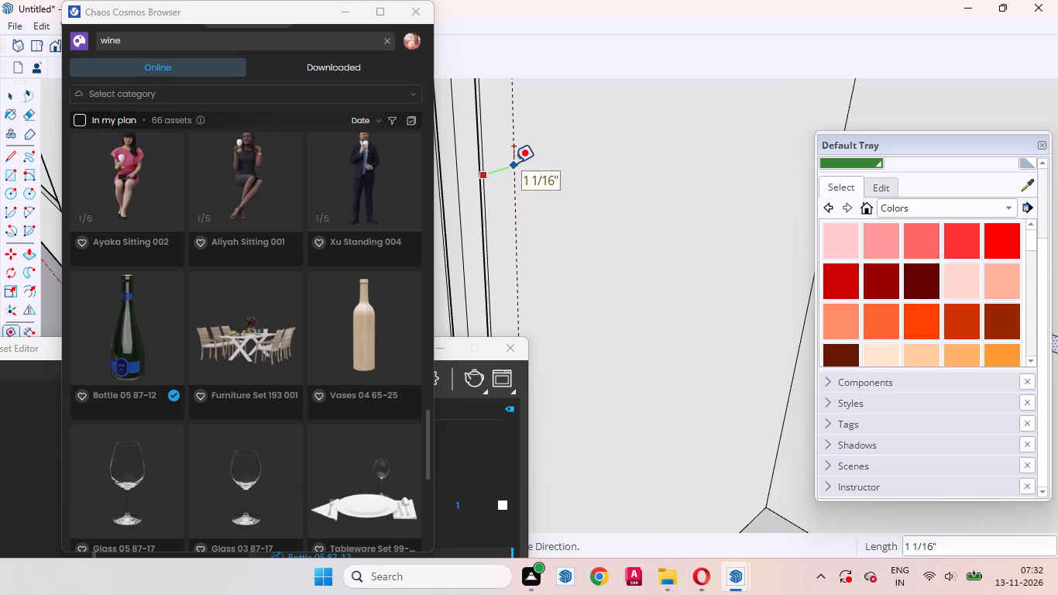
text(10)
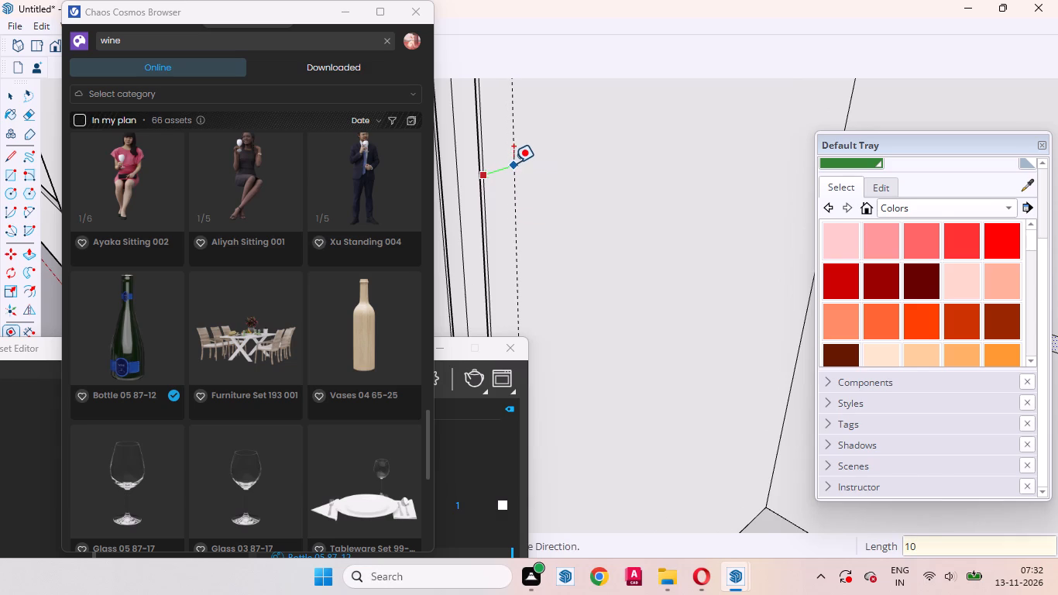
text(mm)
key(Return)
key(space)
Push/Pull the lowest shelf strip from the tall unit's back panel forward to the guide, about 1' 8 3/4".
scroll(608, 164, down, 3)
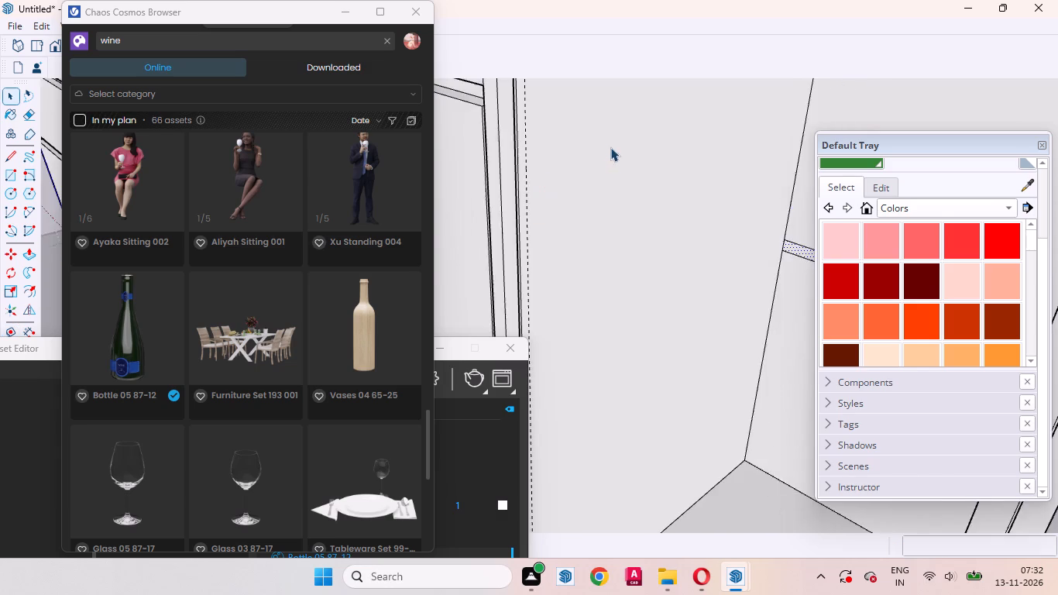
scroll(610, 147, down, 5)
key(p)
scroll(720, 224, up, 2)
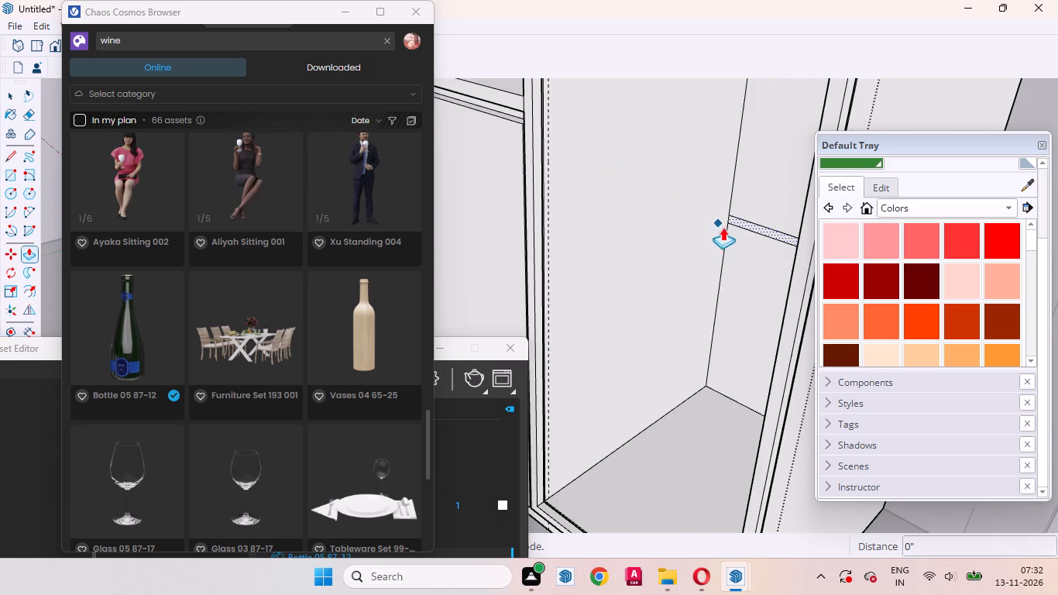
scroll(723, 227, up, 5)
click(765, 222)
scroll(737, 239, down, 11)
scroll(649, 267, up, 8)
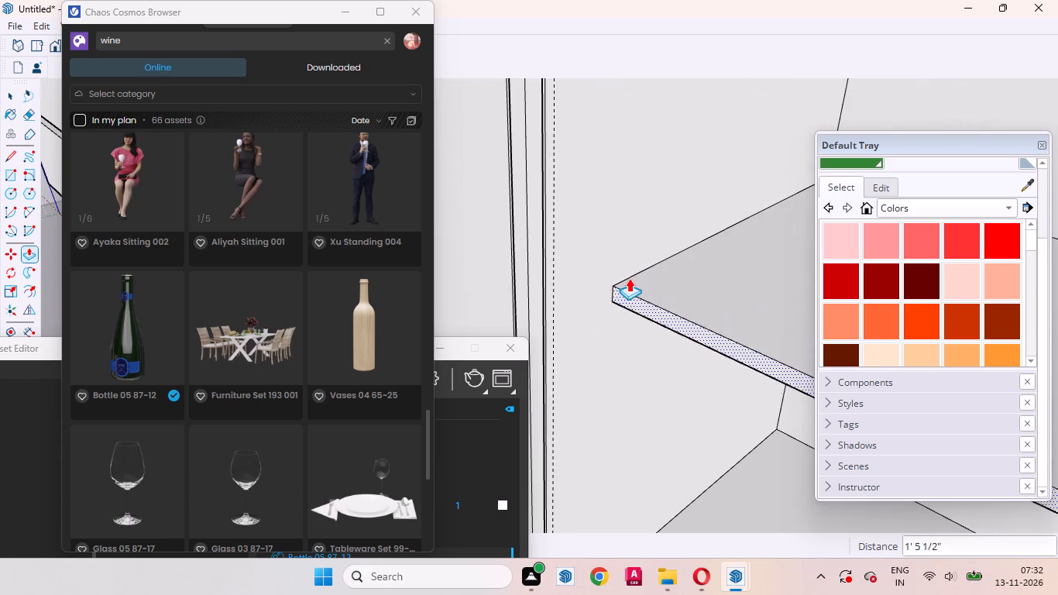
click(557, 260)
key(space)
Push/Pull the second-lowest shelf strip on the tall unit's back panel forward by the same distance.
scroll(597, 332, down, 5)
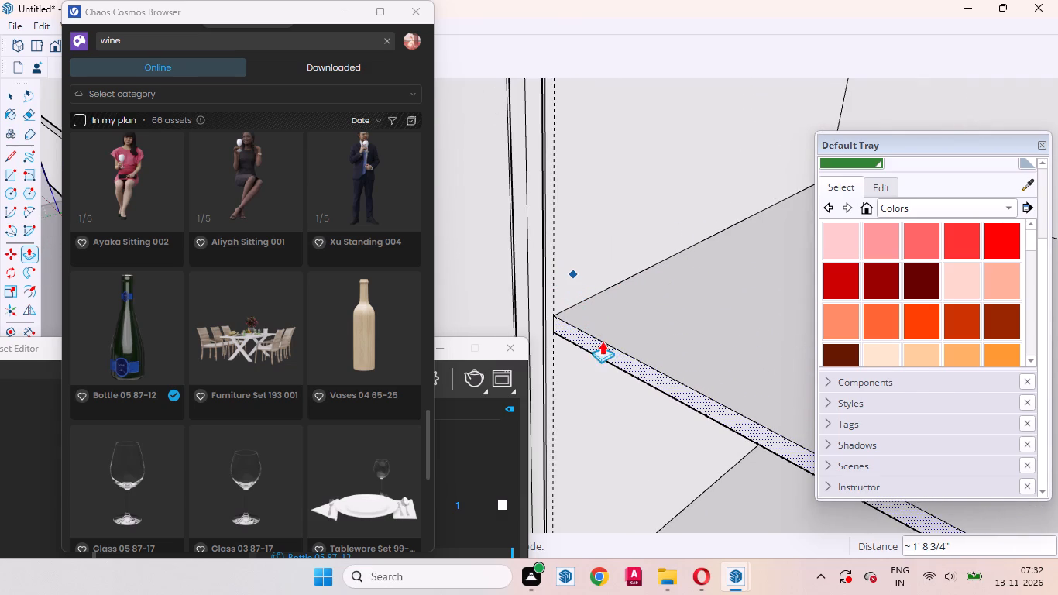
scroll(596, 343, down, 15)
middle_drag(619, 357, 709, 314)
click(716, 187)
scroll(713, 188, up, 8)
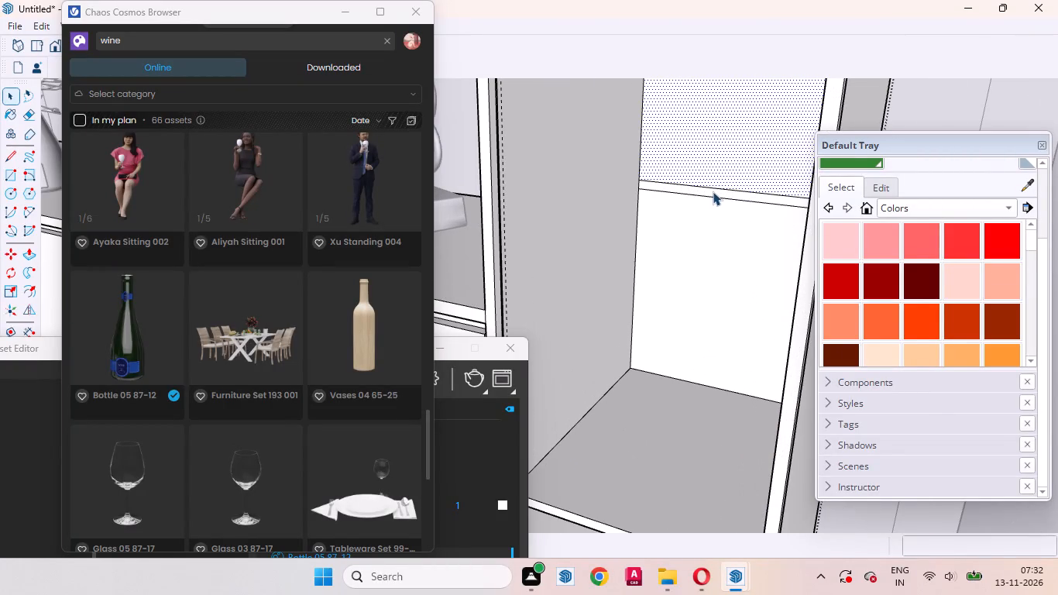
click(713, 191)
key(p)
double_click(710, 196)
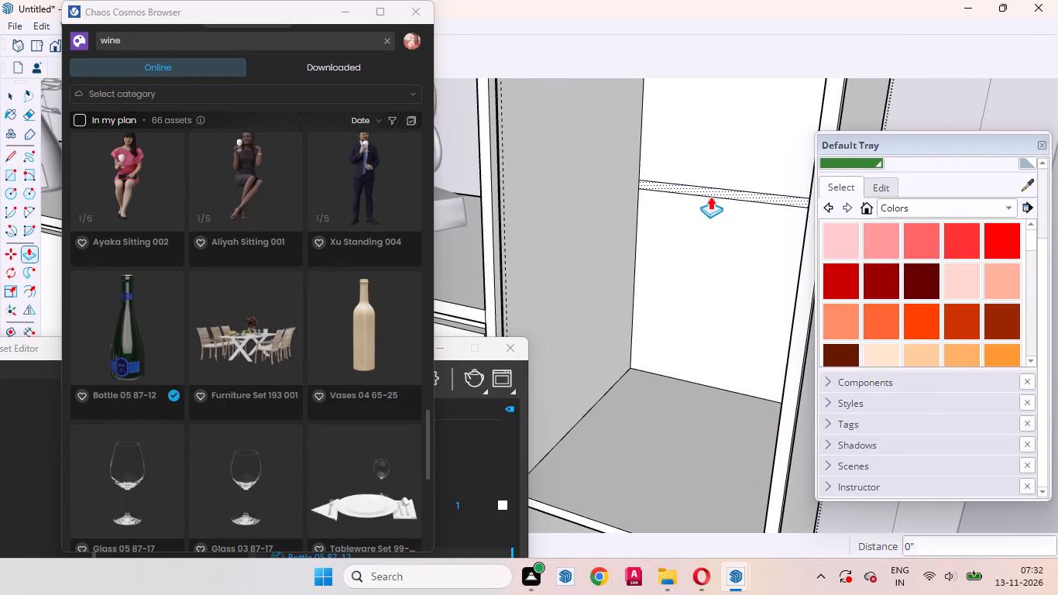
key(space)
Push/Pull the three upper shelf strips on the tall unit's back panel forward by the same distance.
scroll(622, 308, down, 12)
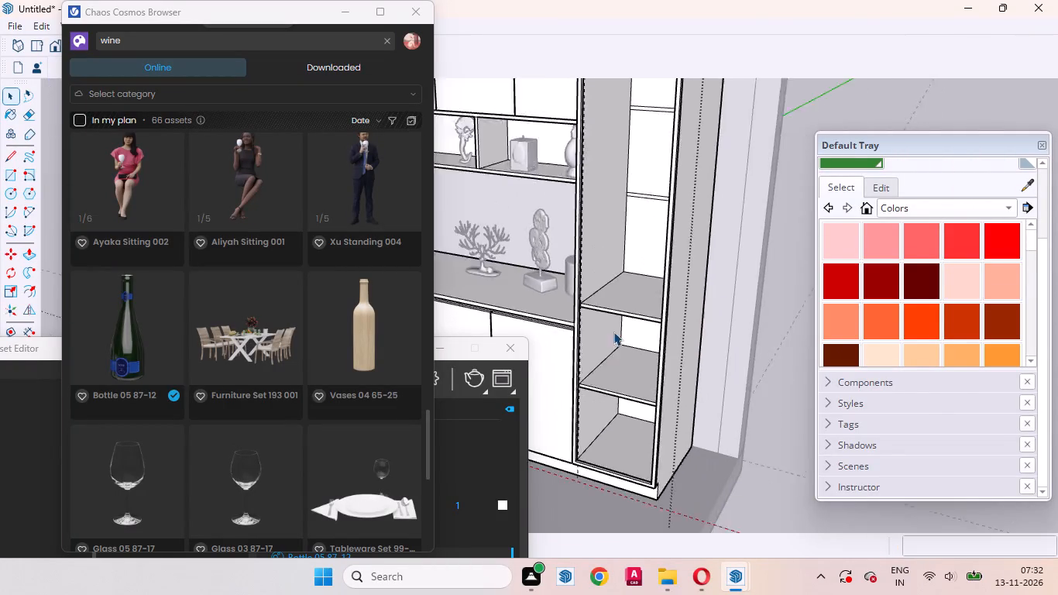
scroll(613, 332, down, 2)
middle_drag(604, 342, 672, 264)
scroll(618, 215, up, 16)
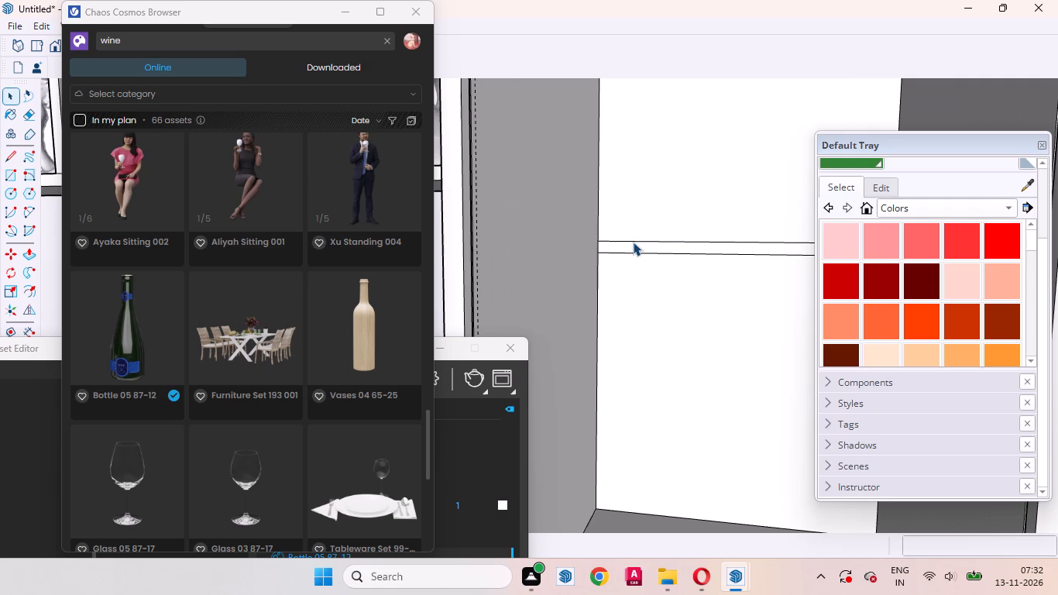
click(639, 245)
key(p)
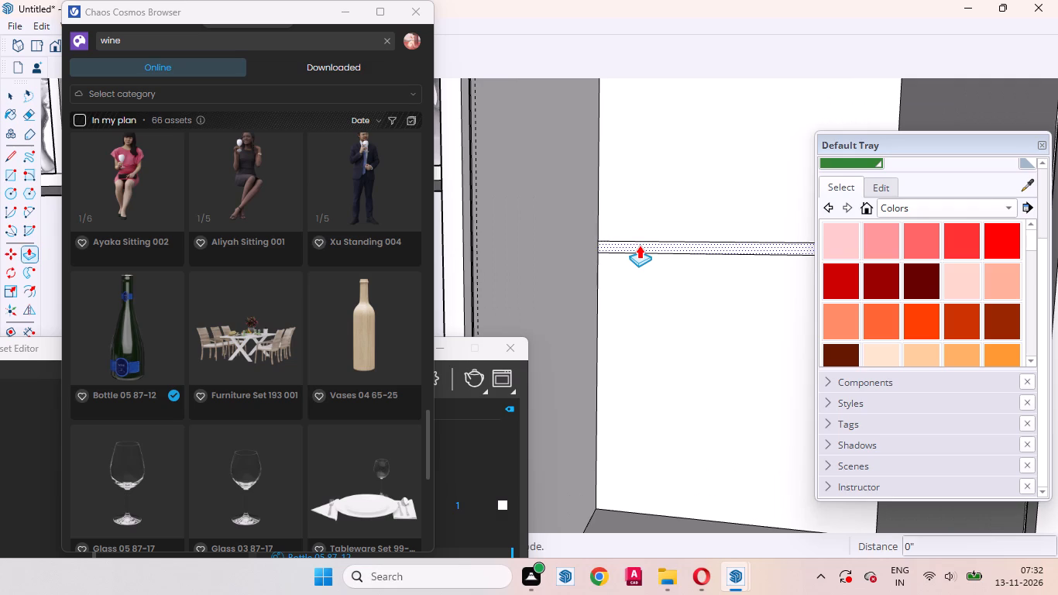
double_click(639, 245)
scroll(630, 361, down, 8)
scroll(637, 195, up, 5)
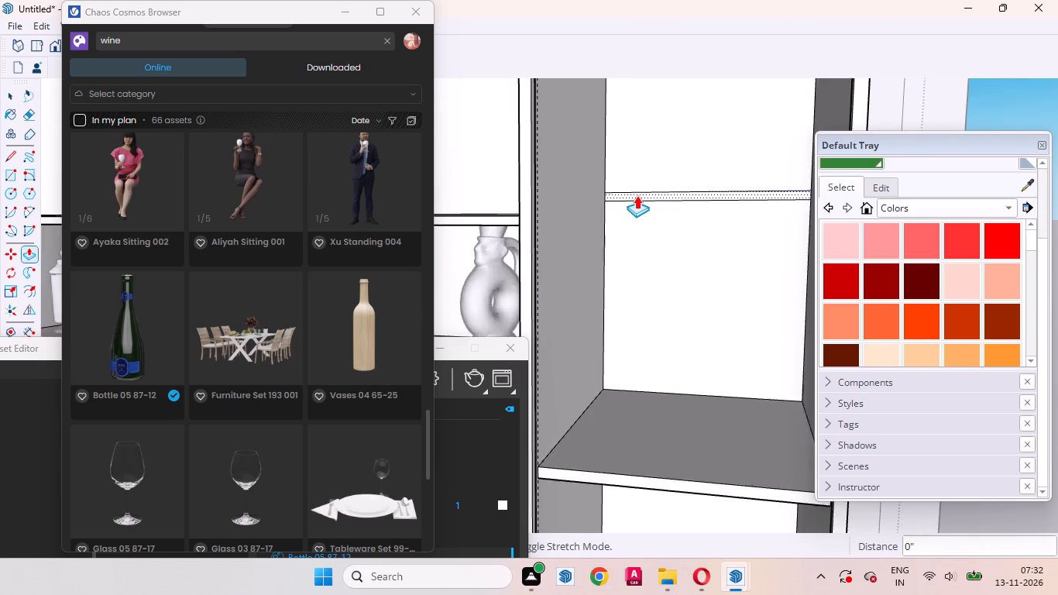
scroll(637, 195, up, 2)
double_click(637, 195)
scroll(632, 308, down, 12)
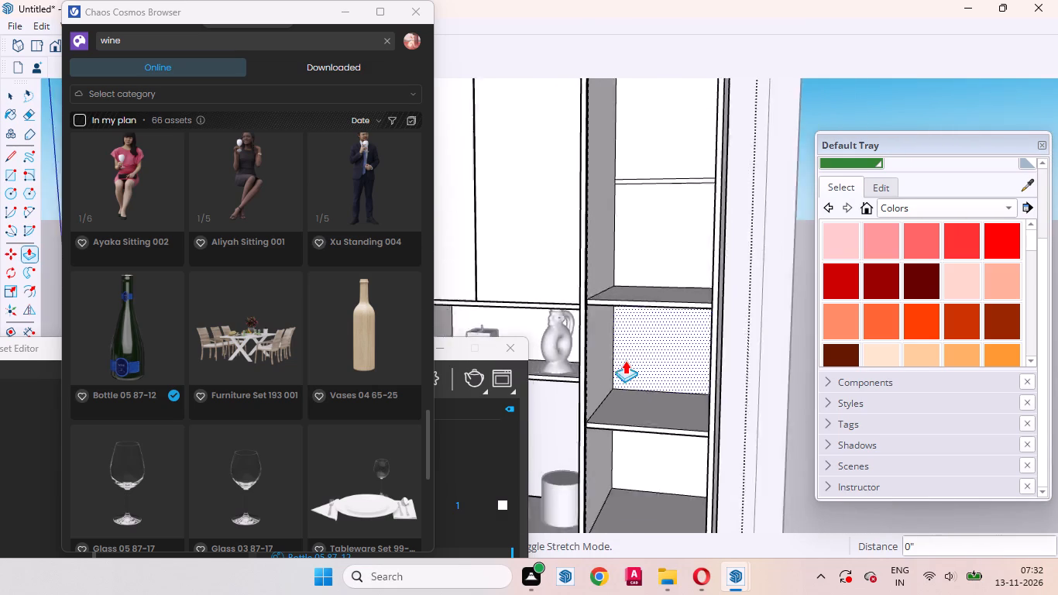
scroll(625, 360, down, 2)
scroll(637, 221, up, 11)
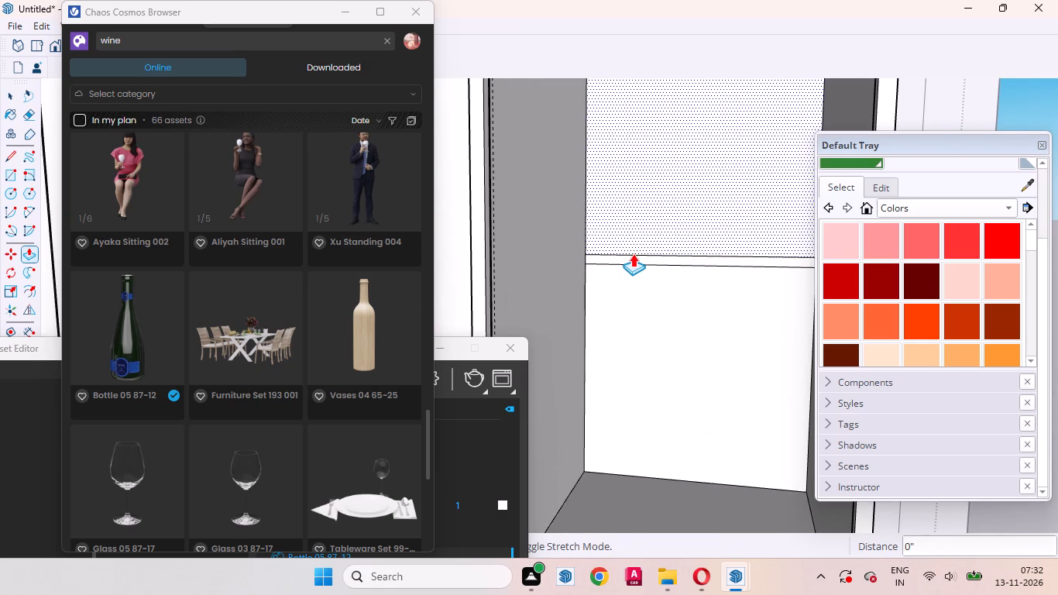
double_click(633, 258)
key(space)
Close the cabinet group after editing and view the whole cabinet from the front.
scroll(651, 212, down, 7)
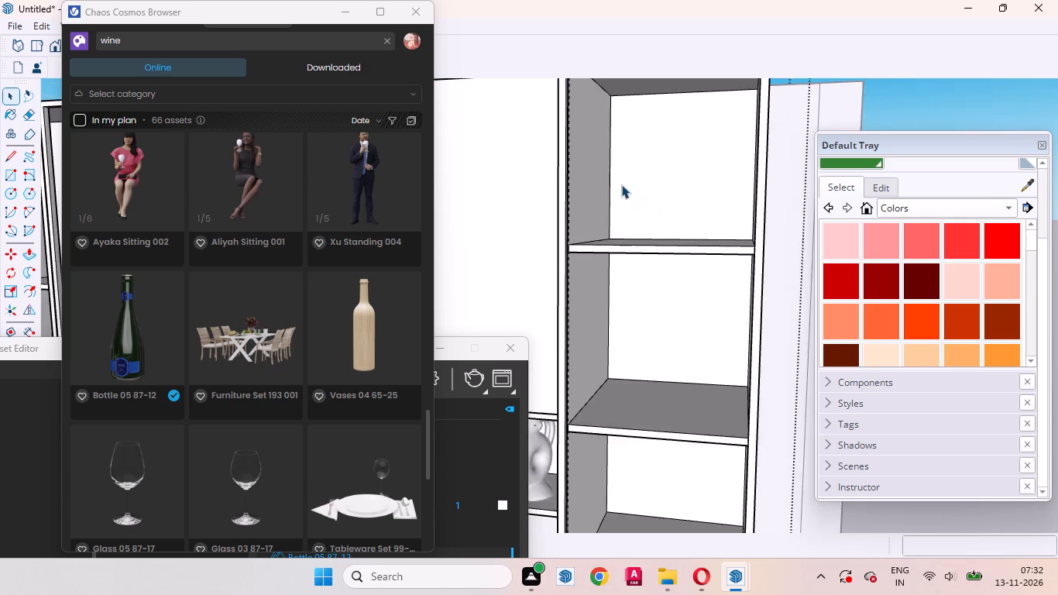
scroll(621, 184, down, 12)
middle_drag(640, 252, 746, 327)
scroll(617, 294, down, 5)
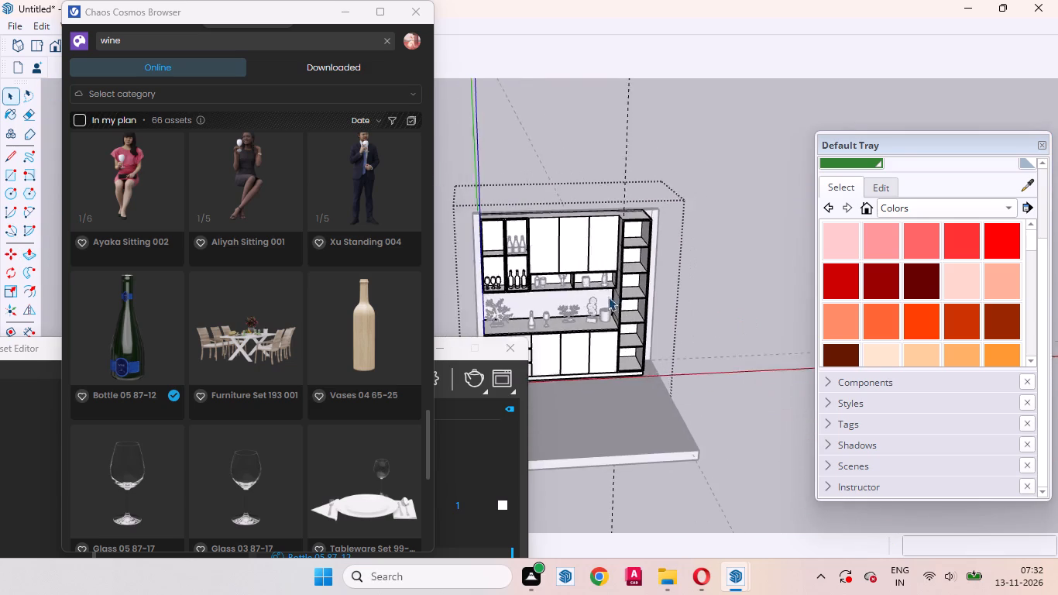
scroll(608, 297, down, 3)
click(691, 355)
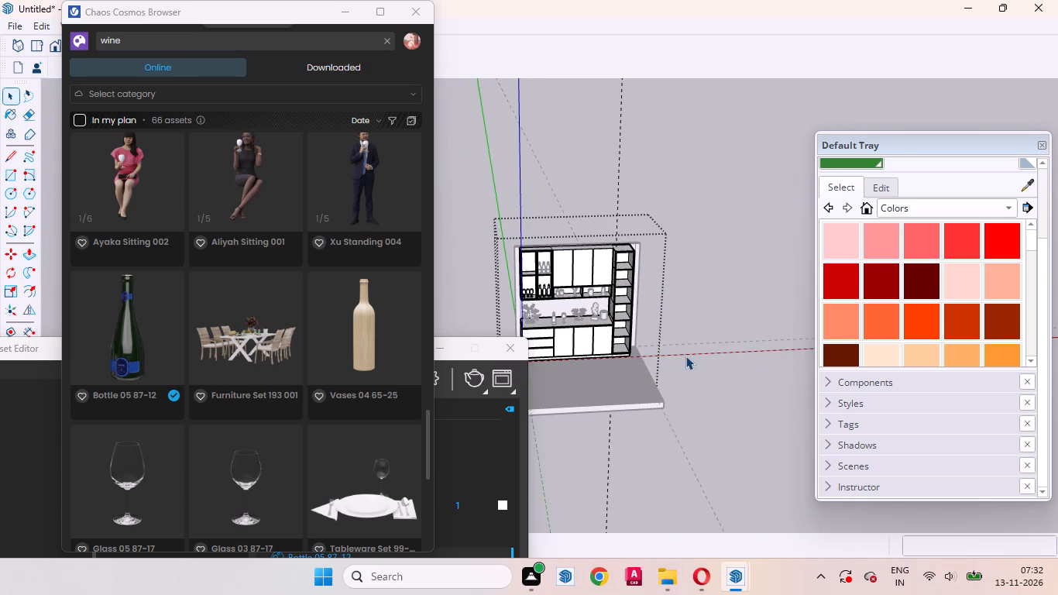
middle_drag(628, 378, 598, 294)
scroll(582, 297, up, 2)
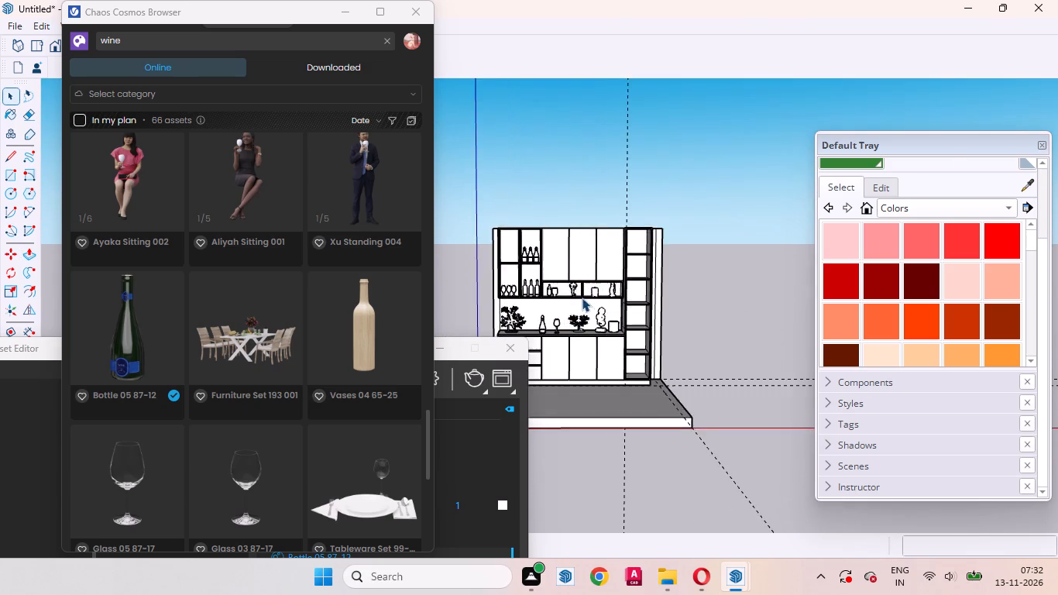
Examine the whole cabinet and the tall unit's extended shelves from several angles.
scroll(582, 297, up, 5)
scroll(615, 301, down, 6)
scroll(603, 327, up, 1)
middle_drag(592, 359, 656, 425)
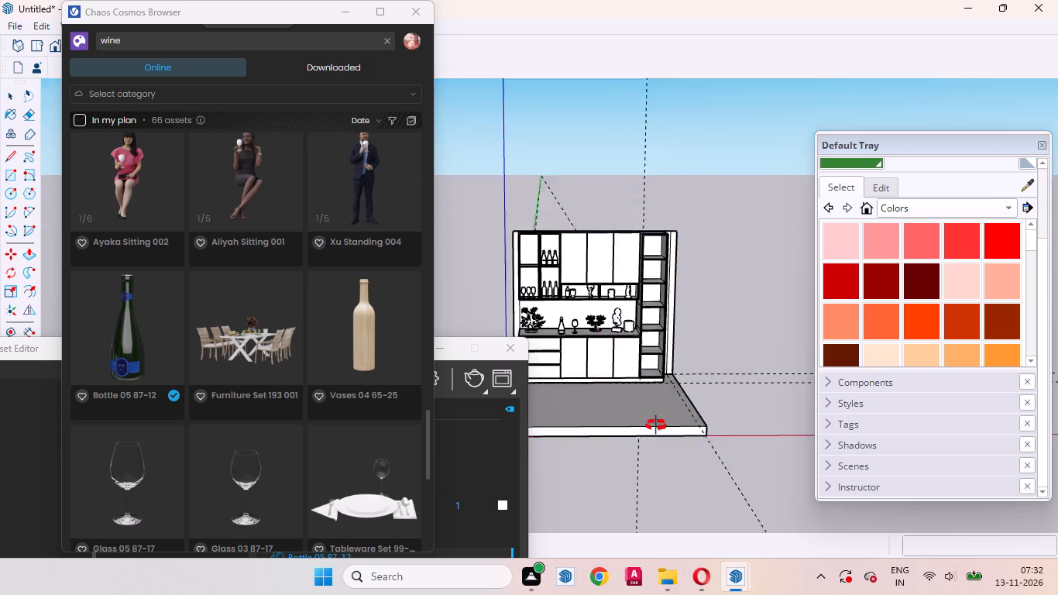
middle_drag(656, 425, 686, 524)
scroll(640, 311, up, 3)
scroll(629, 300, down, 4)
middle_drag(576, 336, 517, 246)
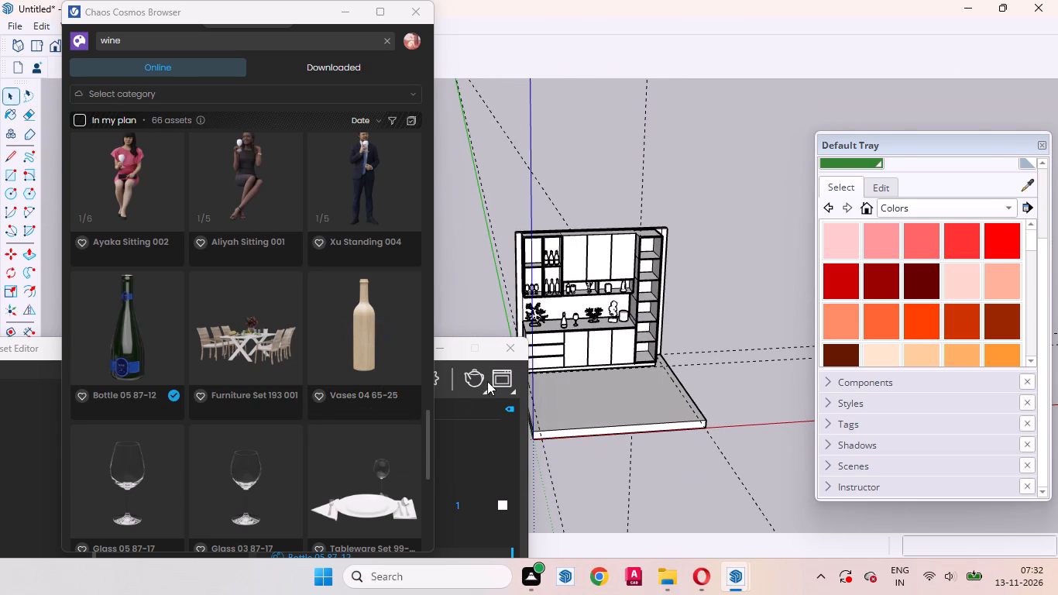
Download the Vases 04 65-25 asset from Chaos Cosmos and place it on the tall unit's second shelf from the bottom.
click(378, 326)
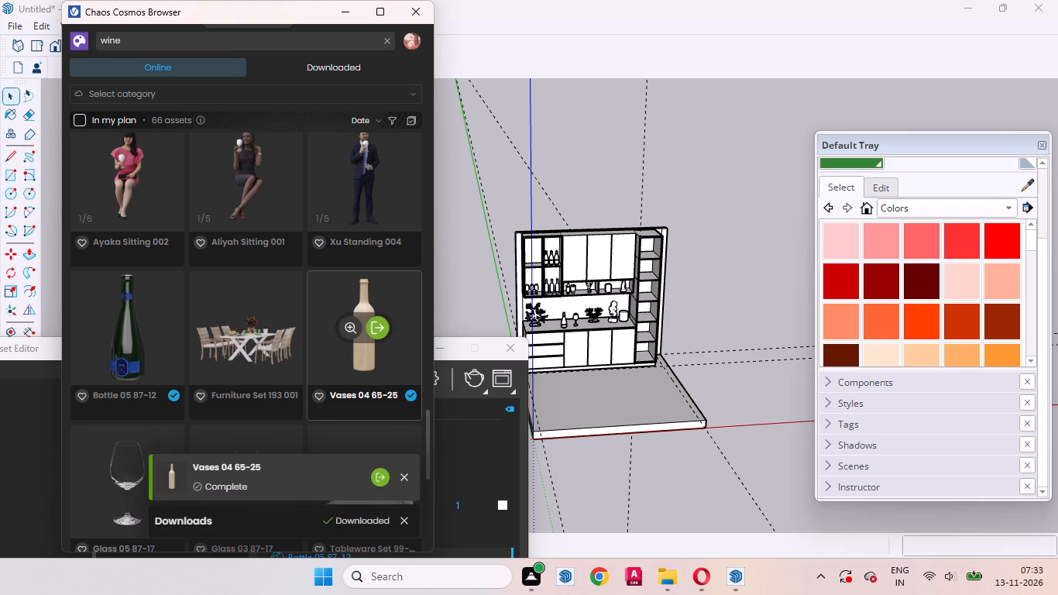
click(376, 328)
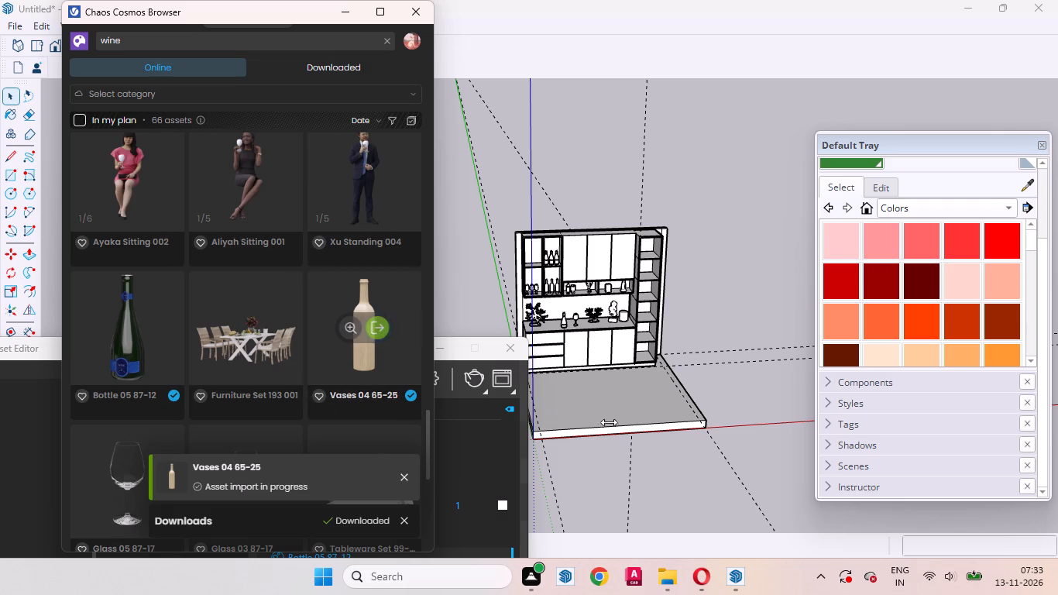
scroll(658, 364, up, 16)
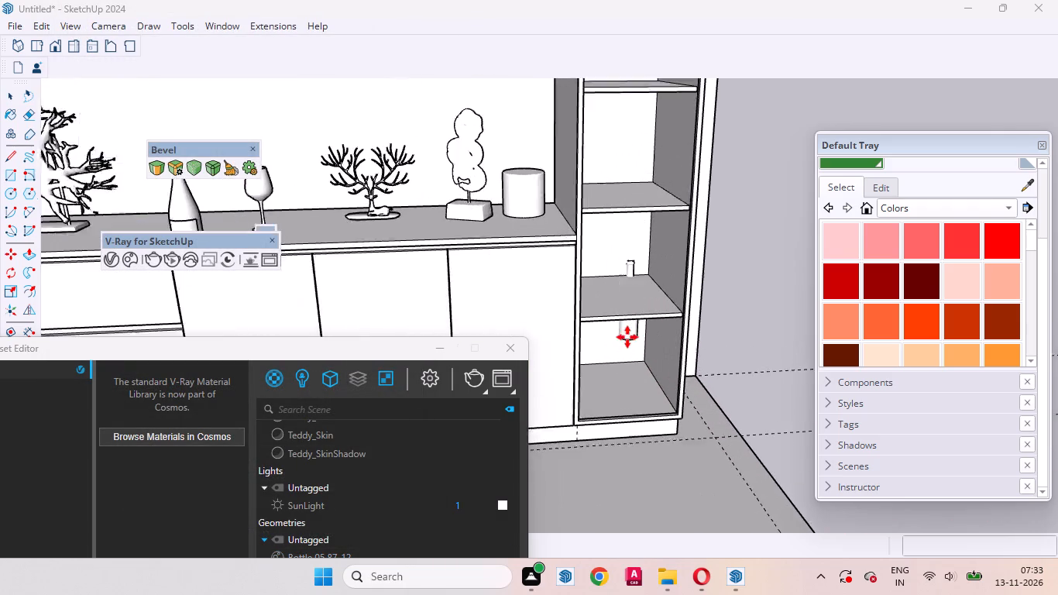
scroll(614, 402, down, 8)
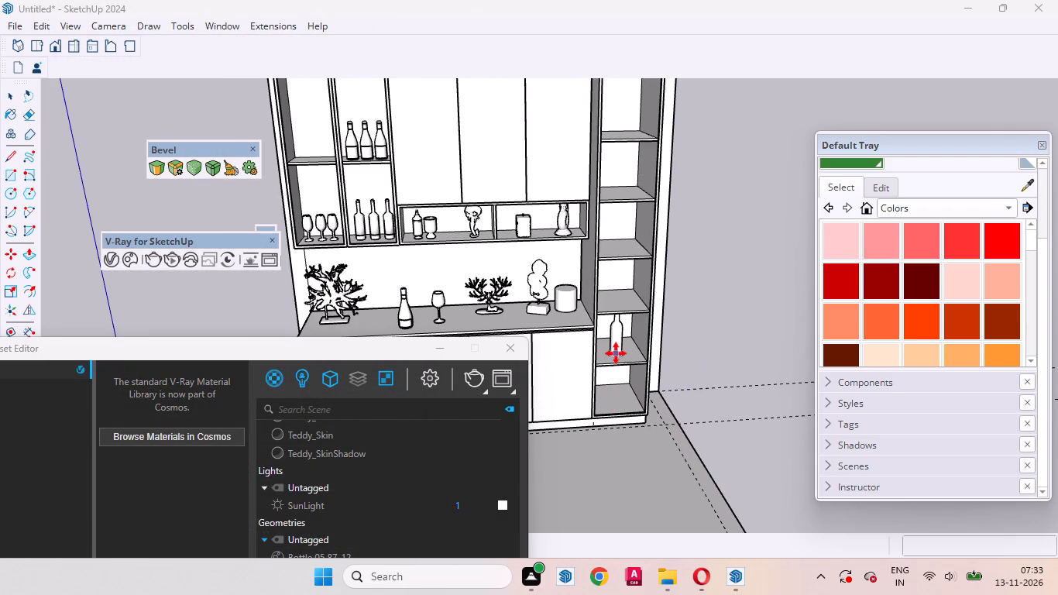
middle_drag(631, 353, 575, 325)
scroll(621, 344, up, 7)
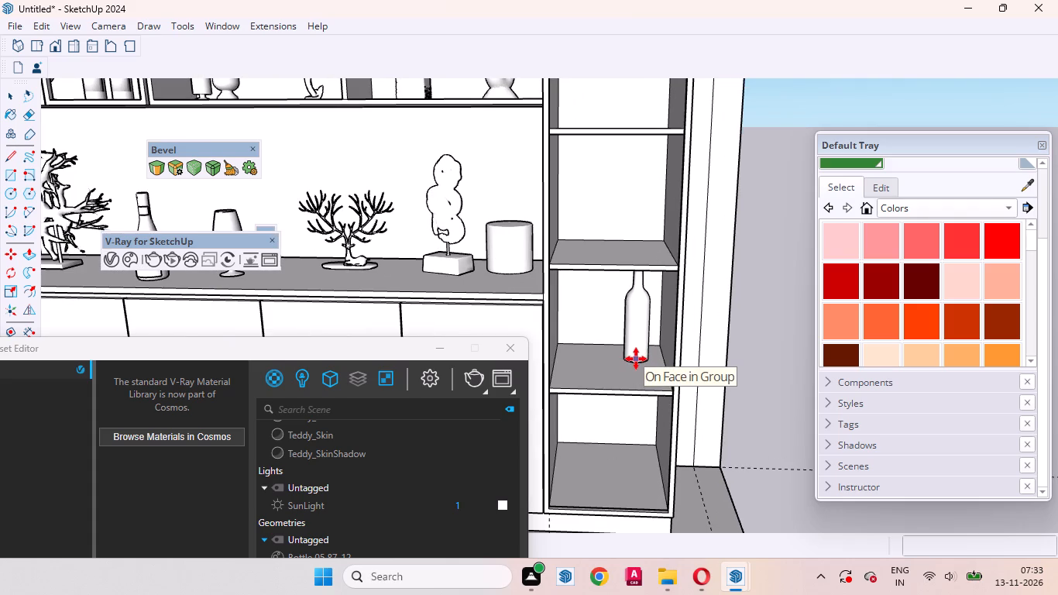
click(636, 359)
key(space)
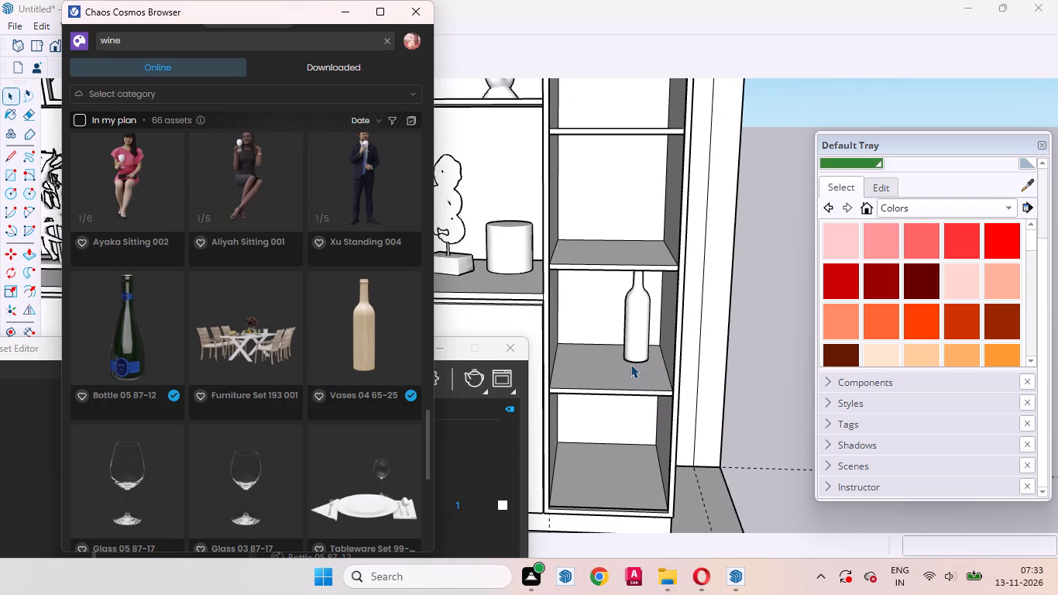
Copy the bottle-shaped vase twice along its shelf, spacing the three about 4 1/2" apart.
middle_drag(630, 364, 630, 281)
scroll(630, 307, up, 3)
click(637, 329)
middle_drag(630, 348, 640, 378)
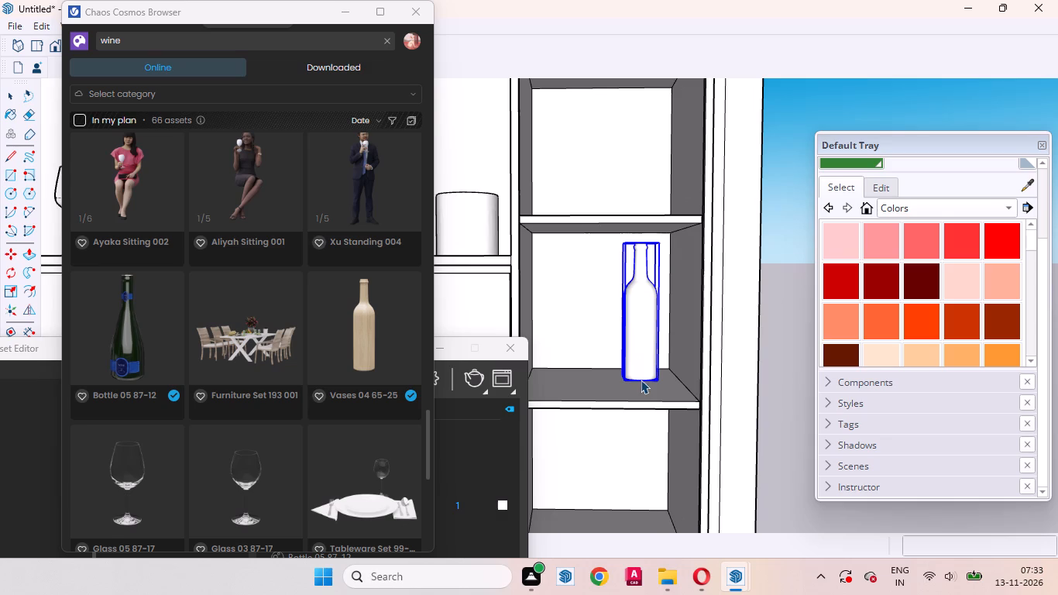
key(m)
scroll(652, 394, up, 3)
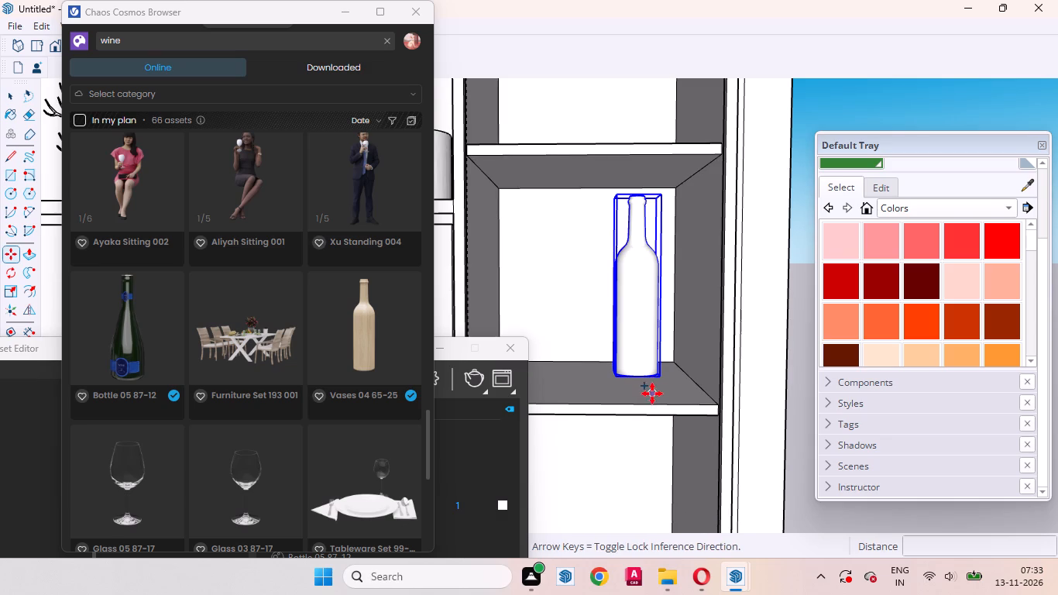
click(656, 390)
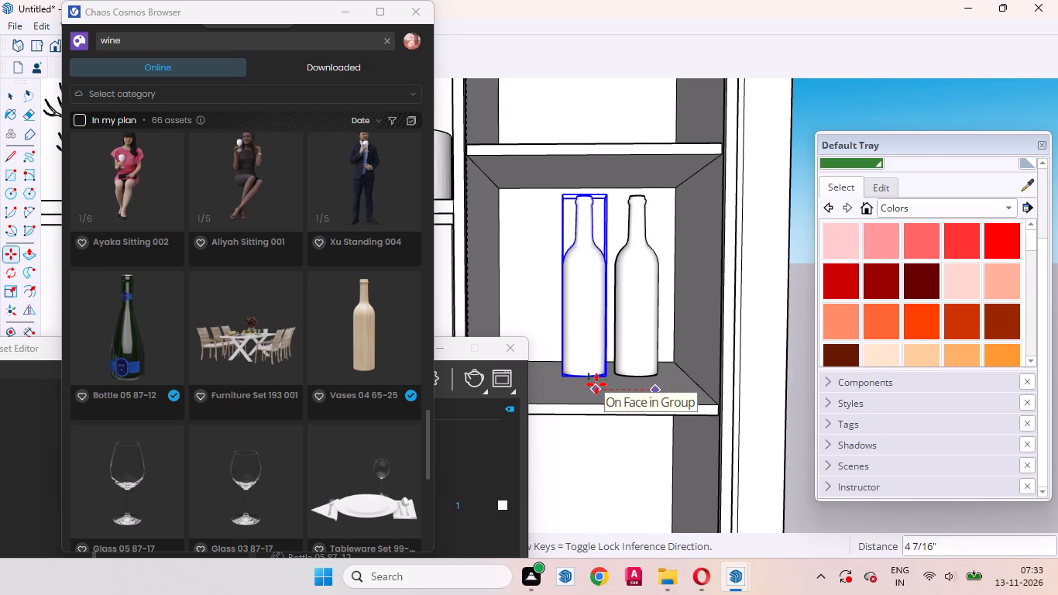
click(596, 384)
click(596, 384)
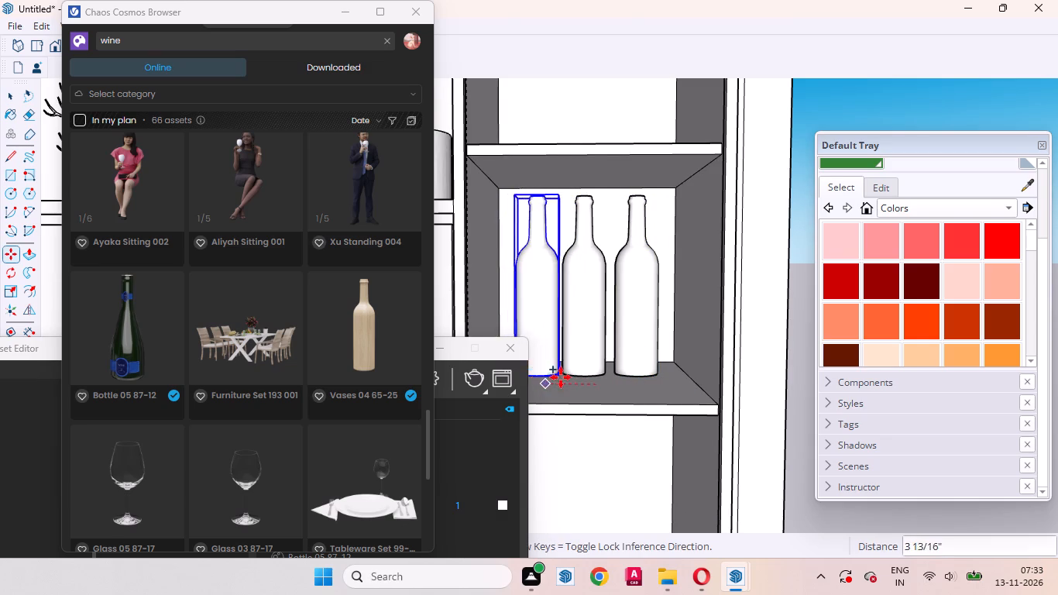
scroll(591, 377, down, 8)
scroll(571, 380, up, 4)
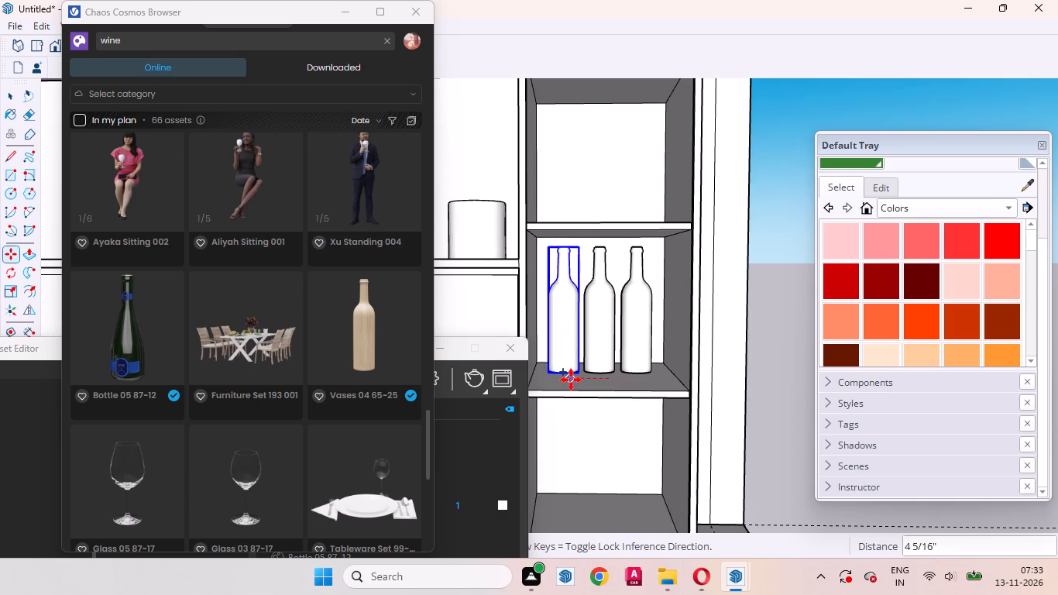
click(567, 380)
key(space)
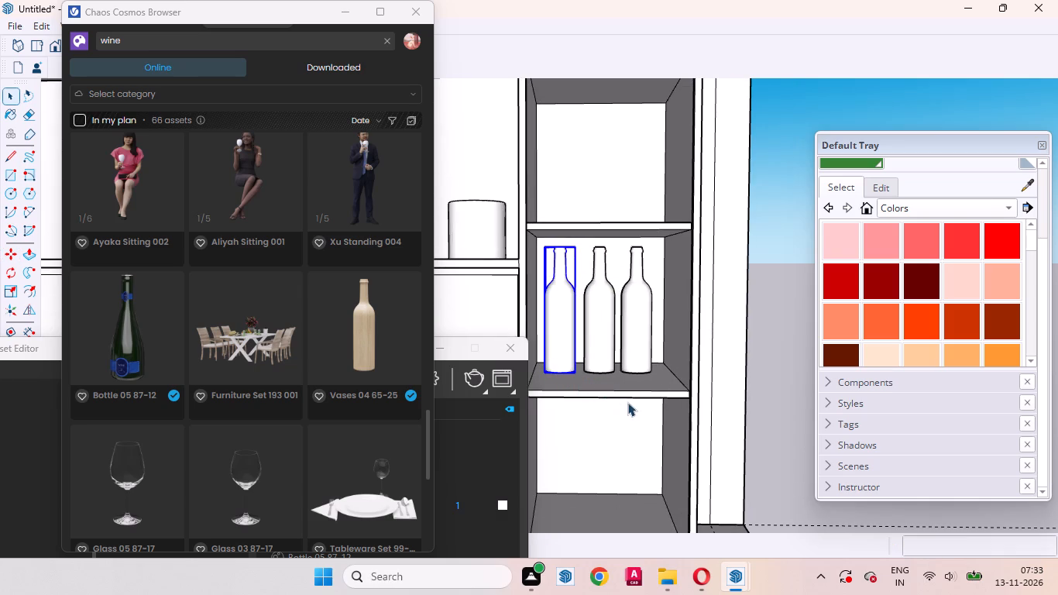
Minimize the Chaos Cosmos browser and the V-Ray Asset Editor to clear the view of the cabinet.
scroll(629, 407, down, 7)
click(691, 398)
middle_drag(666, 428, 642, 315)
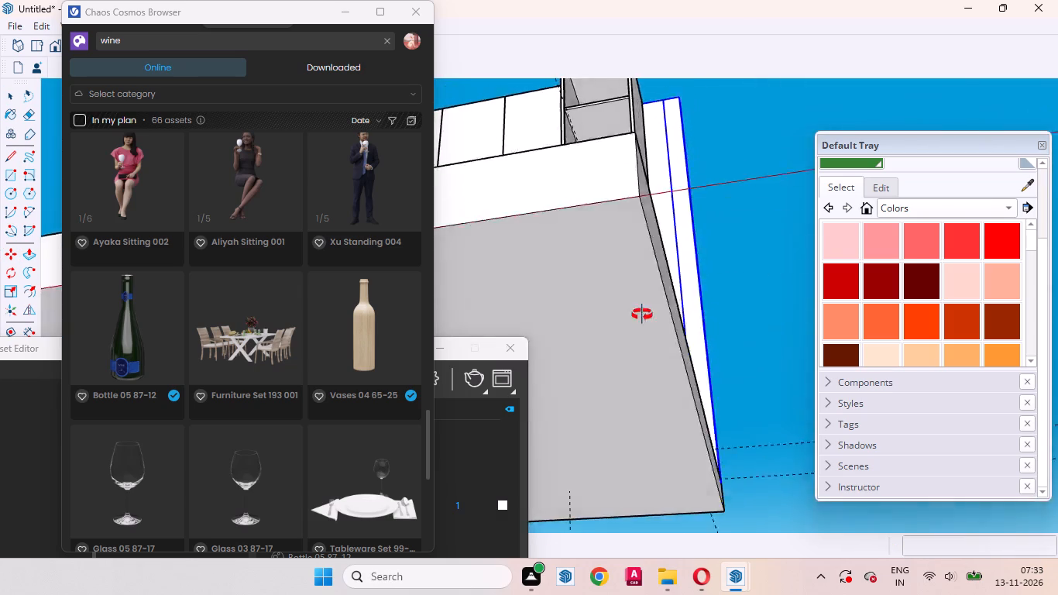
middle_drag(642, 315, 627, 480)
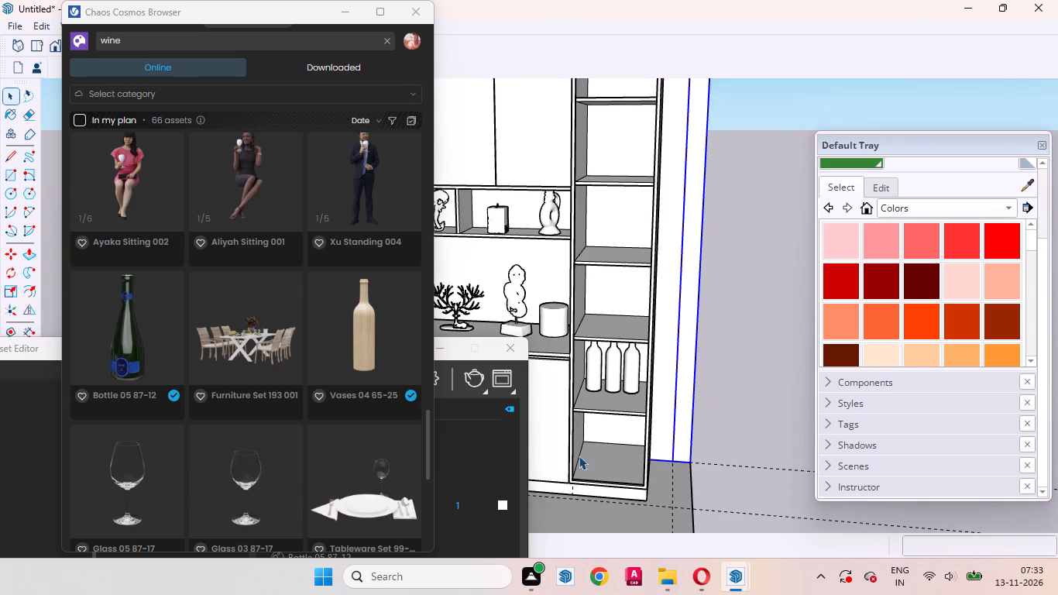
click(346, 13)
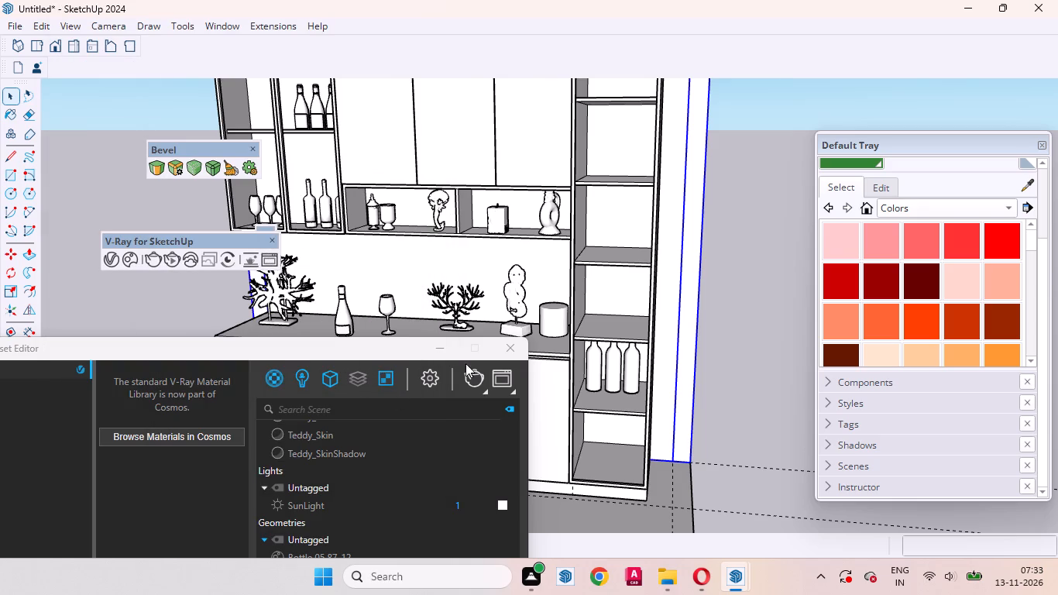
click(431, 351)
Open the upper open unit's group and copy its three wine glasses about 8' 9" away onto the tall unit's bottom shelf.
middle_drag(348, 351, 412, 470)
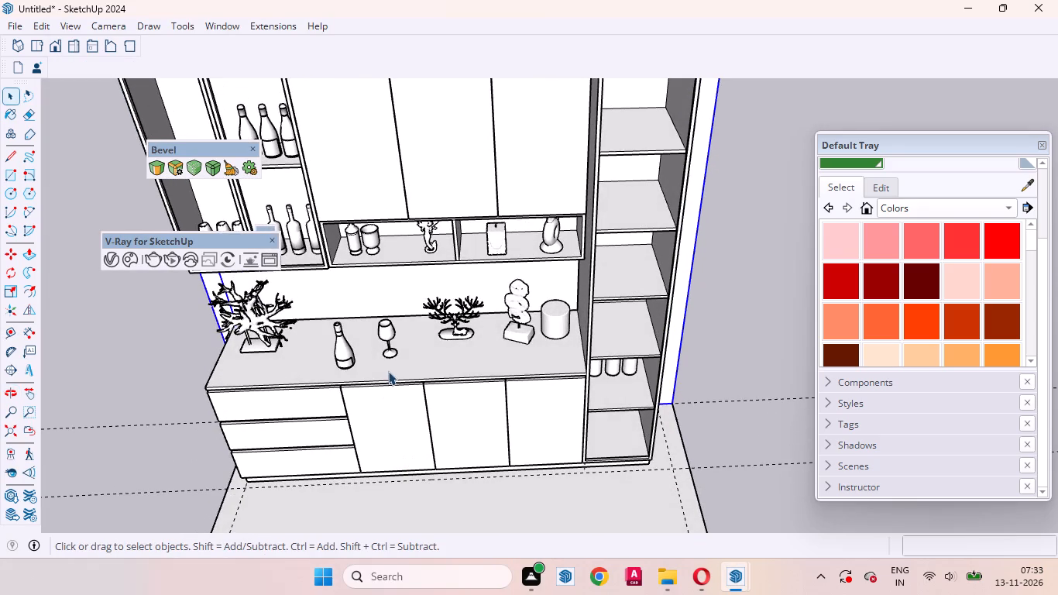
scroll(372, 408, down, 4)
scroll(376, 368, up, 3)
click(379, 347)
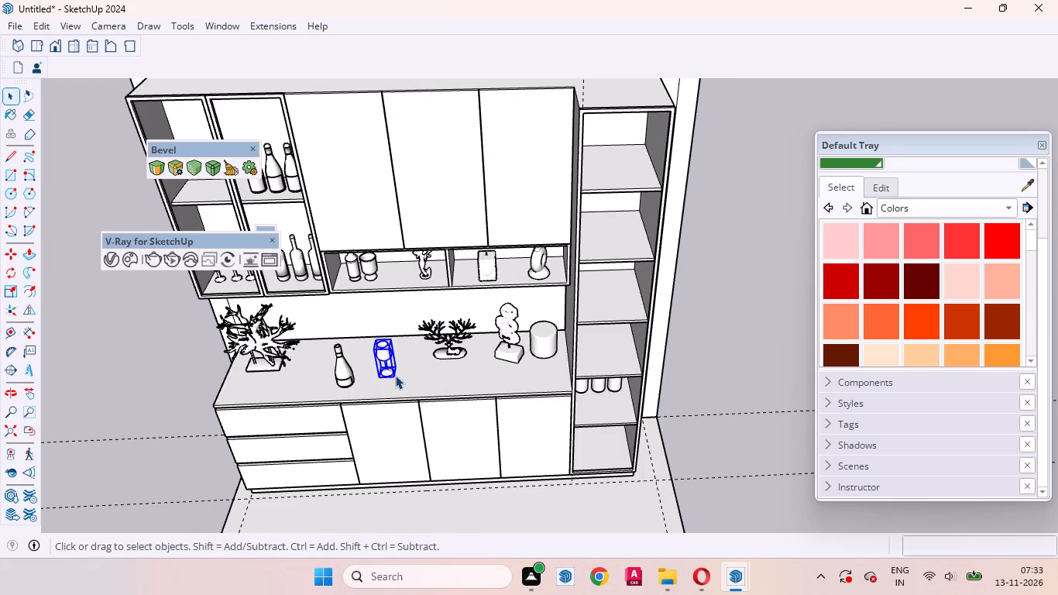
scroll(544, 416, down, 4)
scroll(328, 324, up, 5)
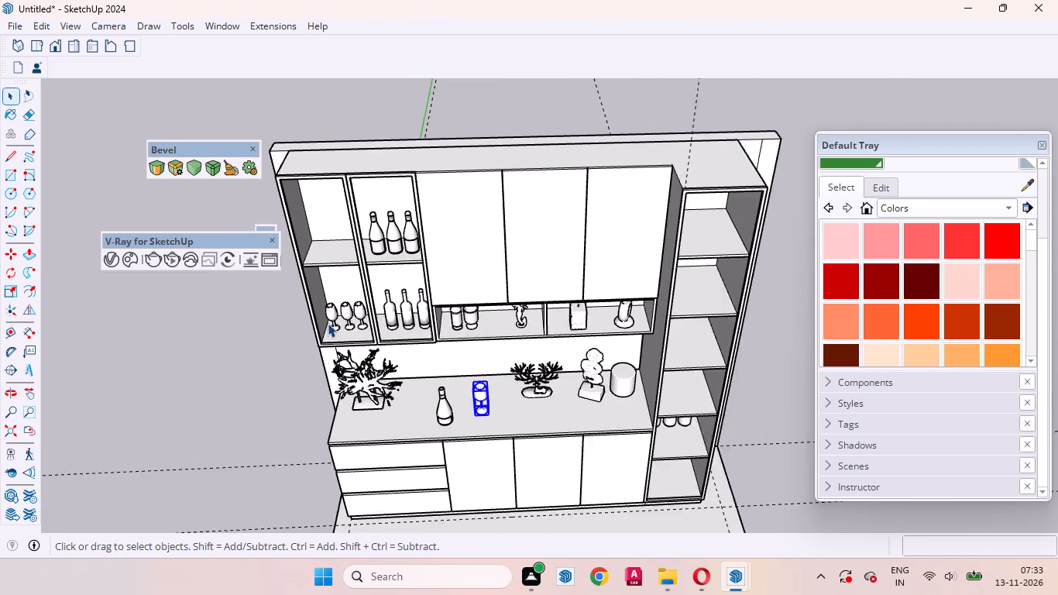
scroll(328, 323, up, 5)
click(337, 311)
double_click(357, 310)
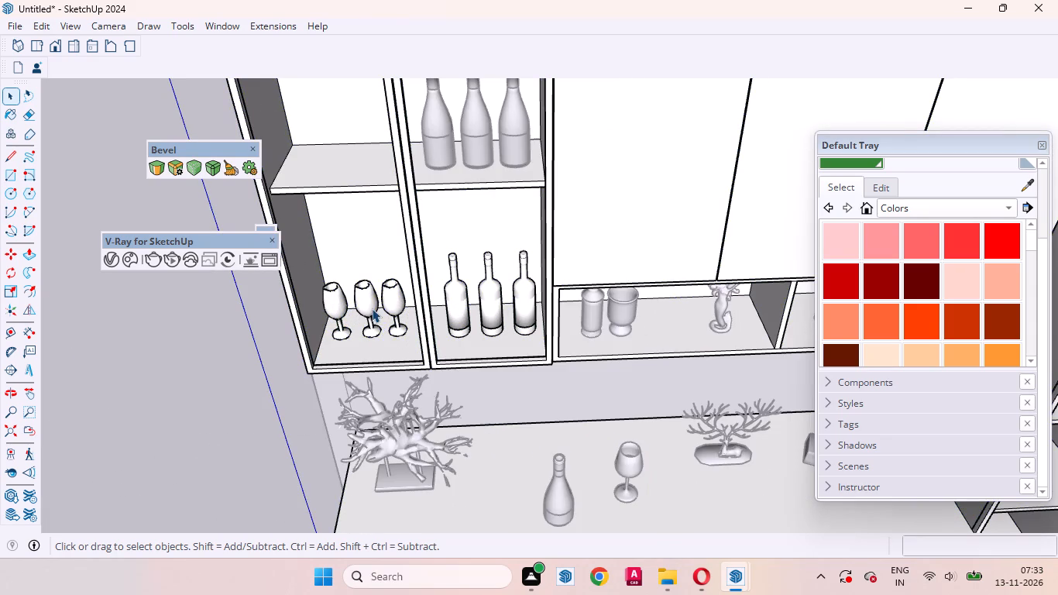
click(373, 308)
ctrl+click(390, 301)
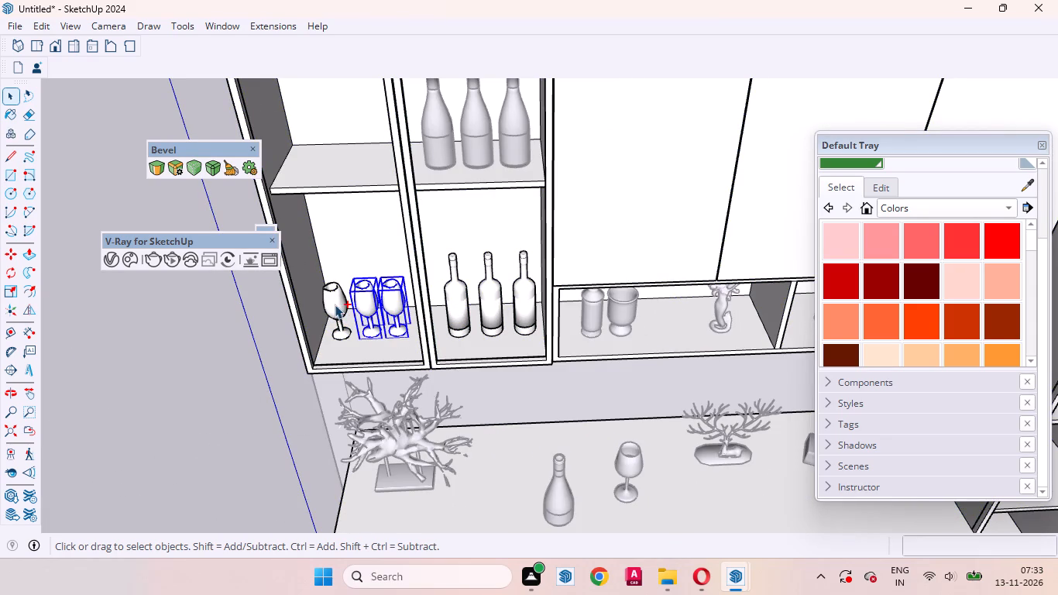
ctrl+click(335, 304)
key(m)
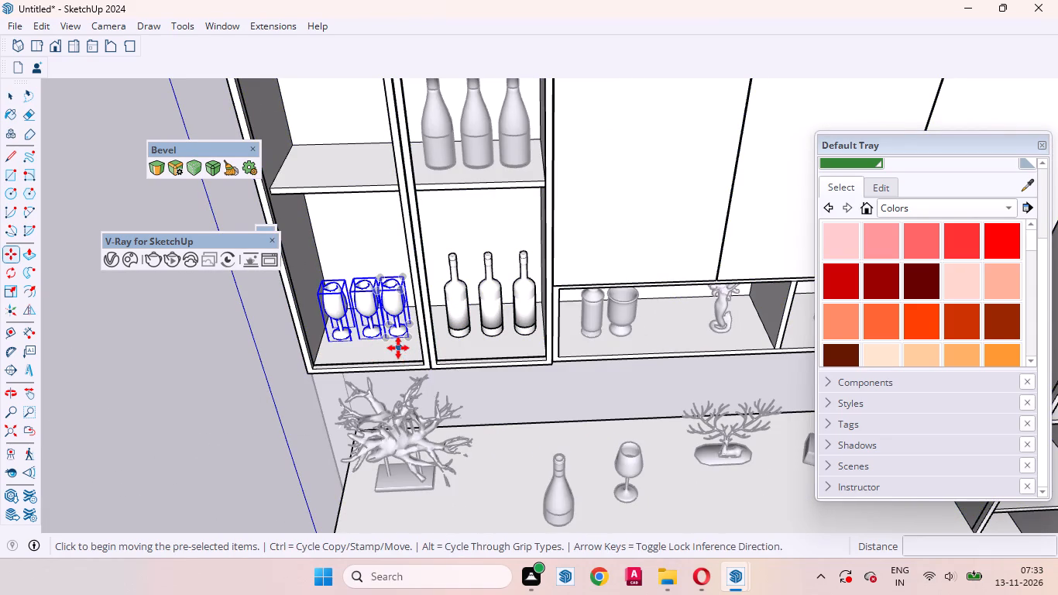
click(398, 348)
scroll(383, 383, down, 12)
scroll(575, 497, up, 15)
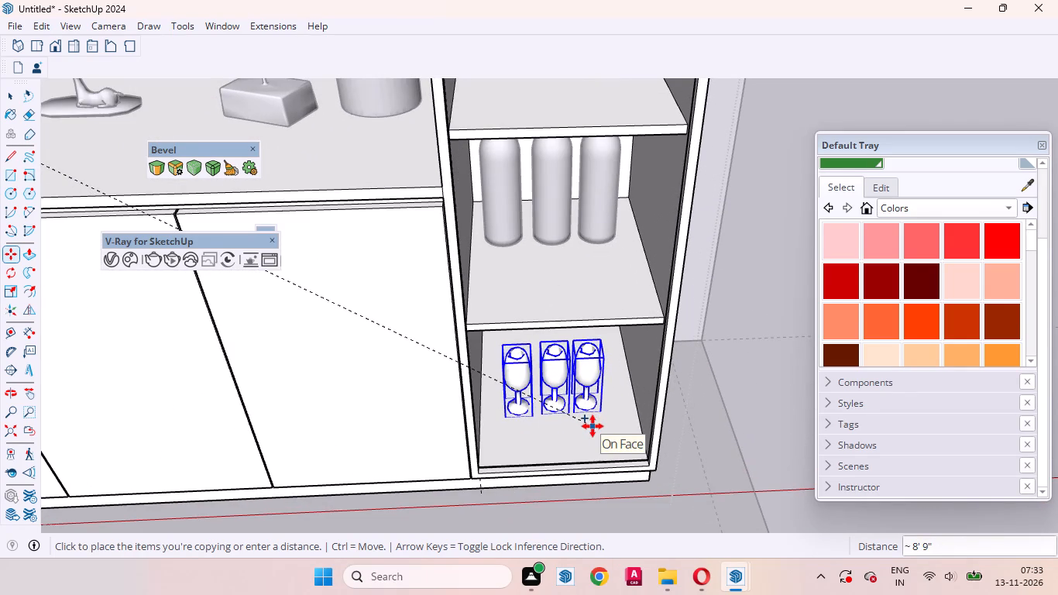
click(593, 426)
Copy the rightmost wine glass on the tall unit's bottom shelf about 3 1/4" to the right as a fourth glass.
middle_drag(586, 469, 552, 320)
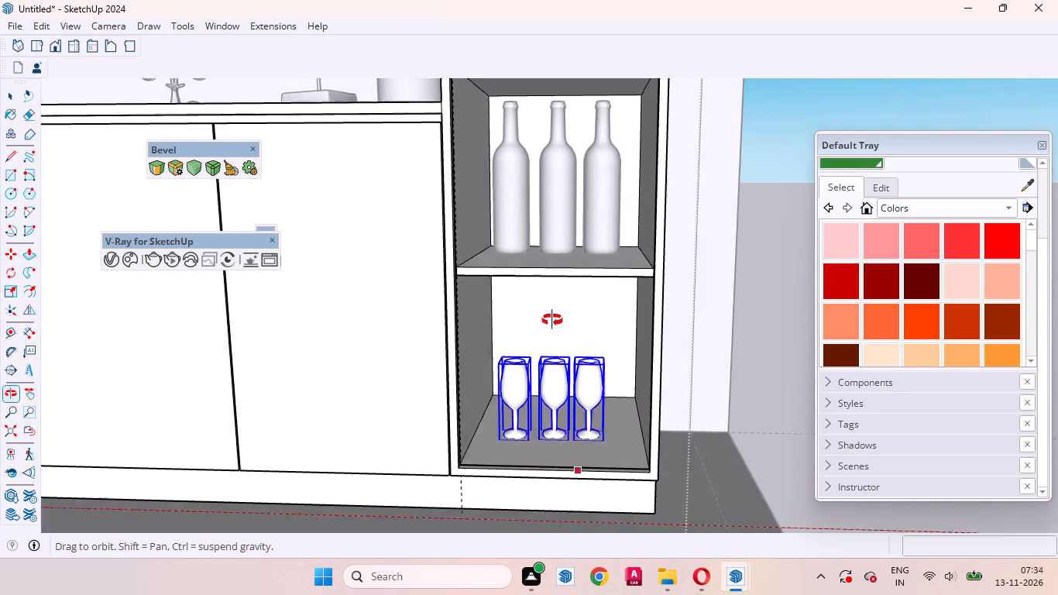
middle_drag(552, 320, 552, 318)
scroll(562, 420, up, 3)
scroll(609, 465, up, 11)
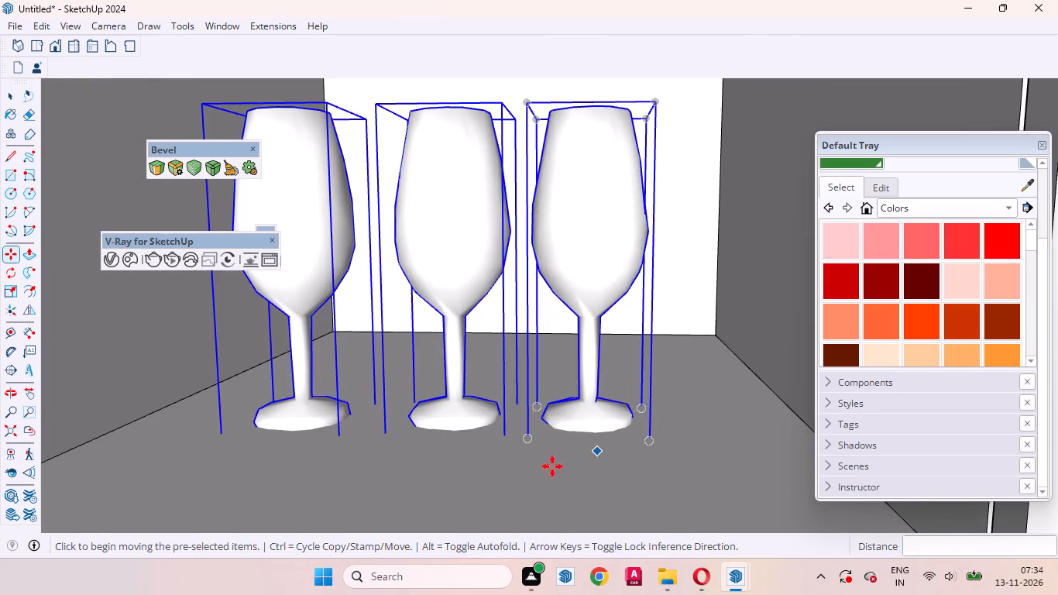
middle_drag(538, 467, 548, 537)
key(space)
scroll(538, 480, down, 5)
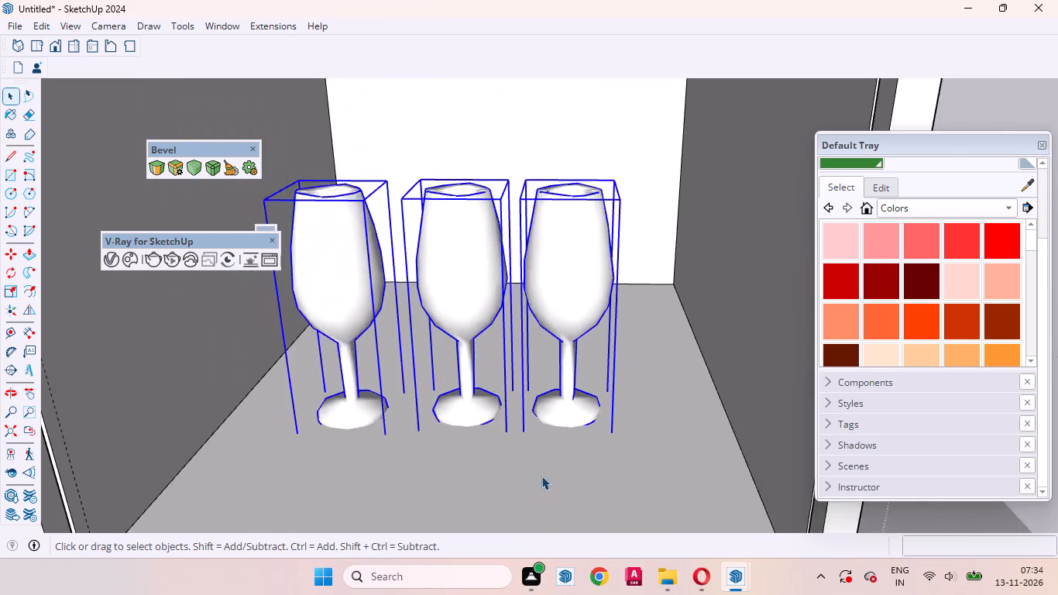
scroll(541, 476, down, 11)
click(562, 421)
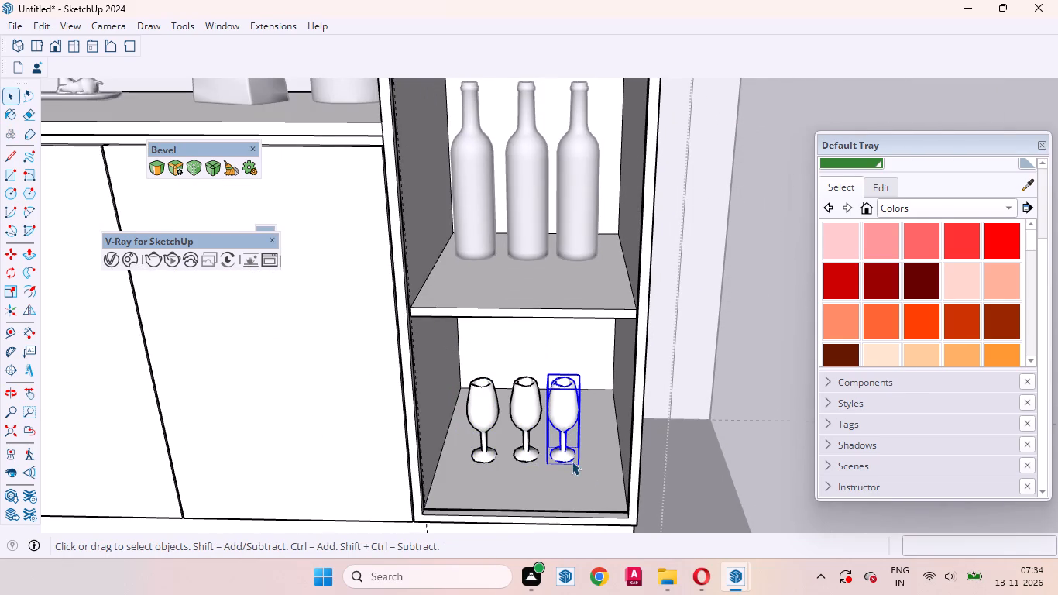
key(m)
click(565, 487)
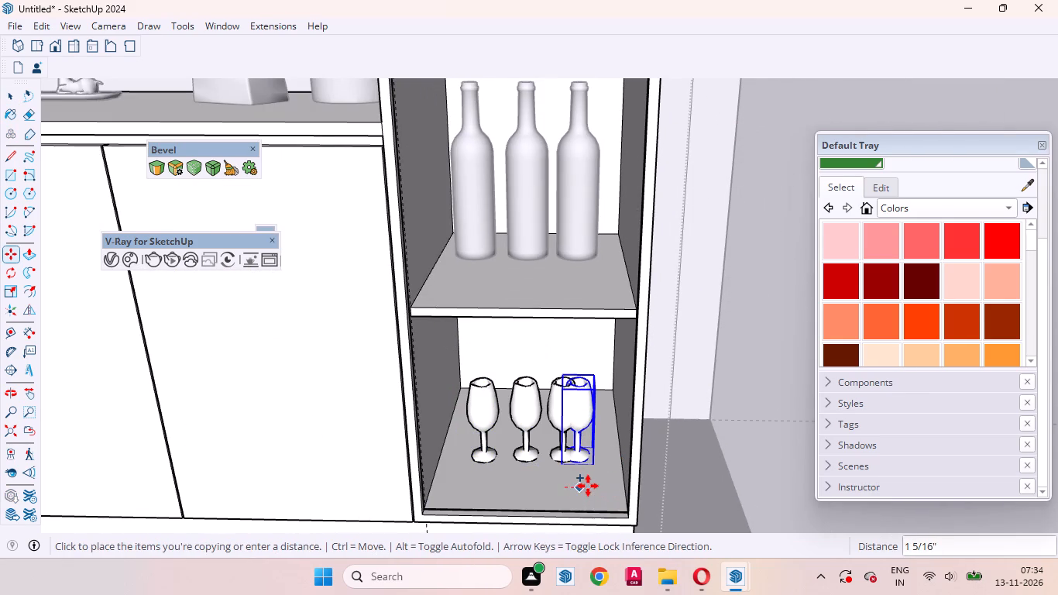
click(603, 485)
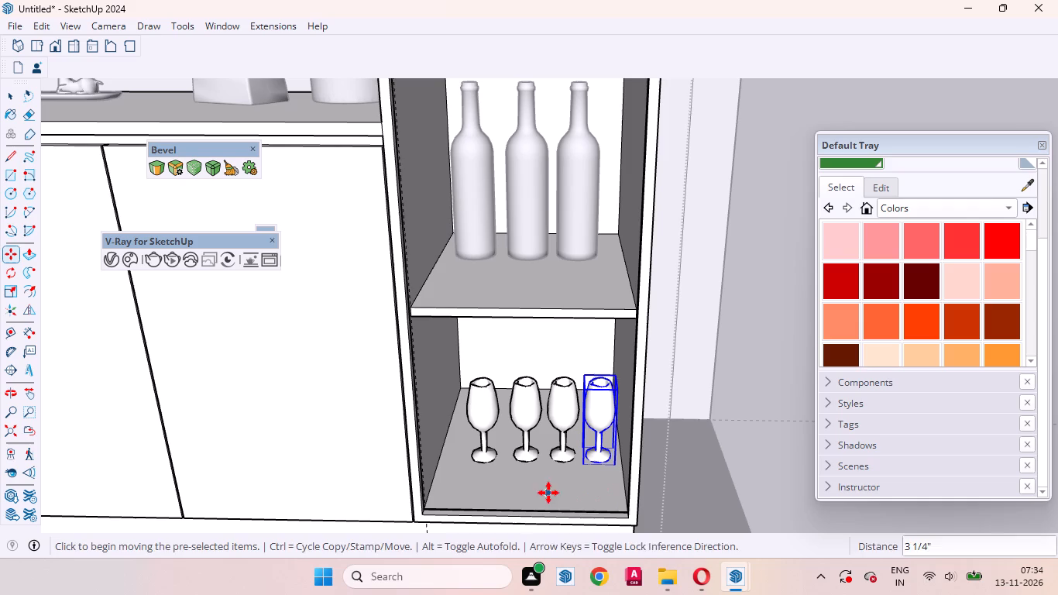
key(space)
Move the leftmost wine glass on the bottom shelf about 1" toward the left side panel.
click(490, 410)
key(m)
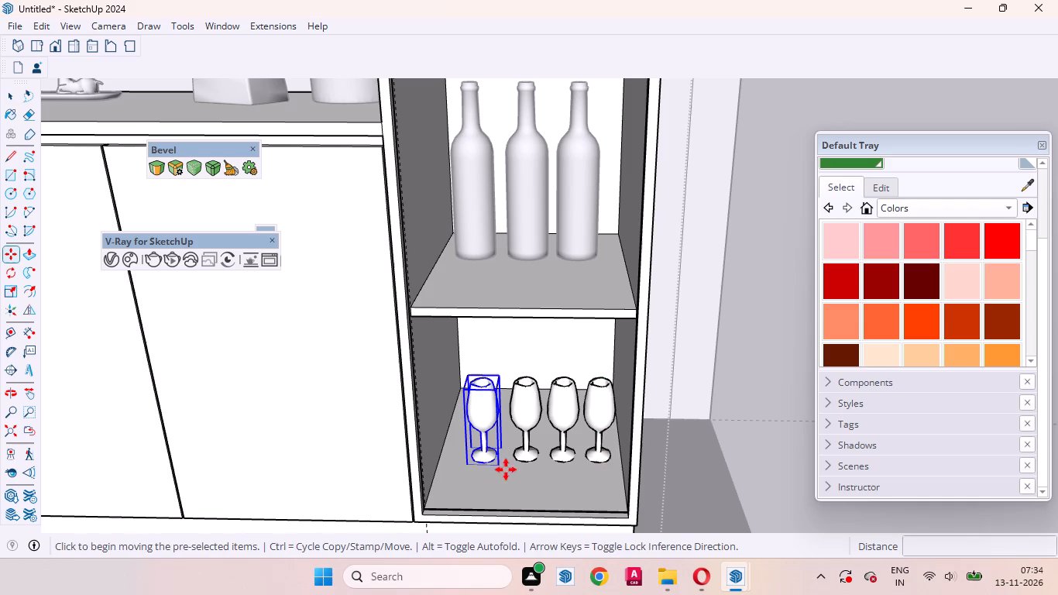
click(498, 482)
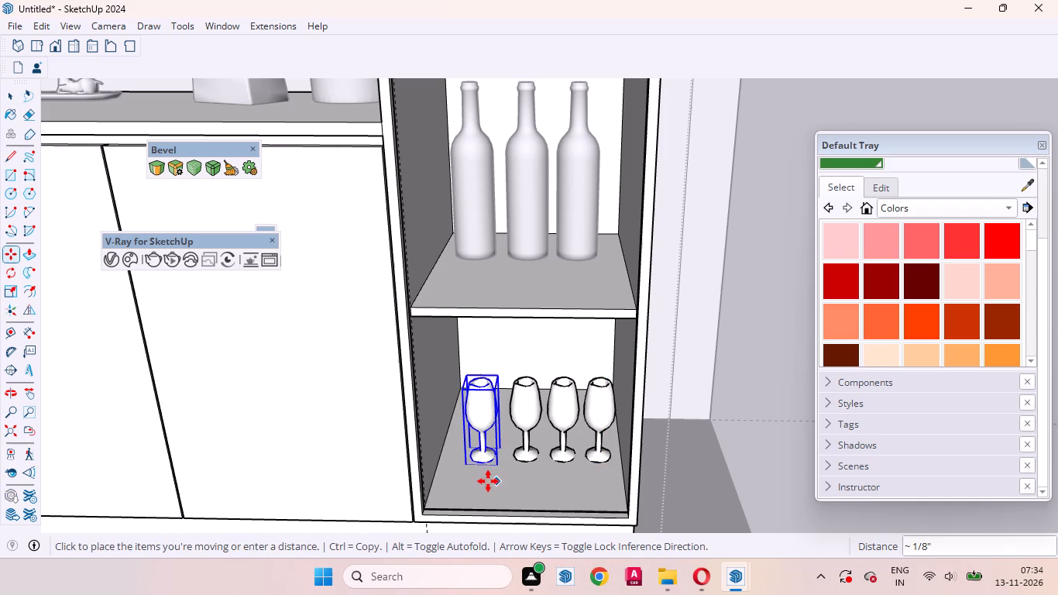
click(486, 480)
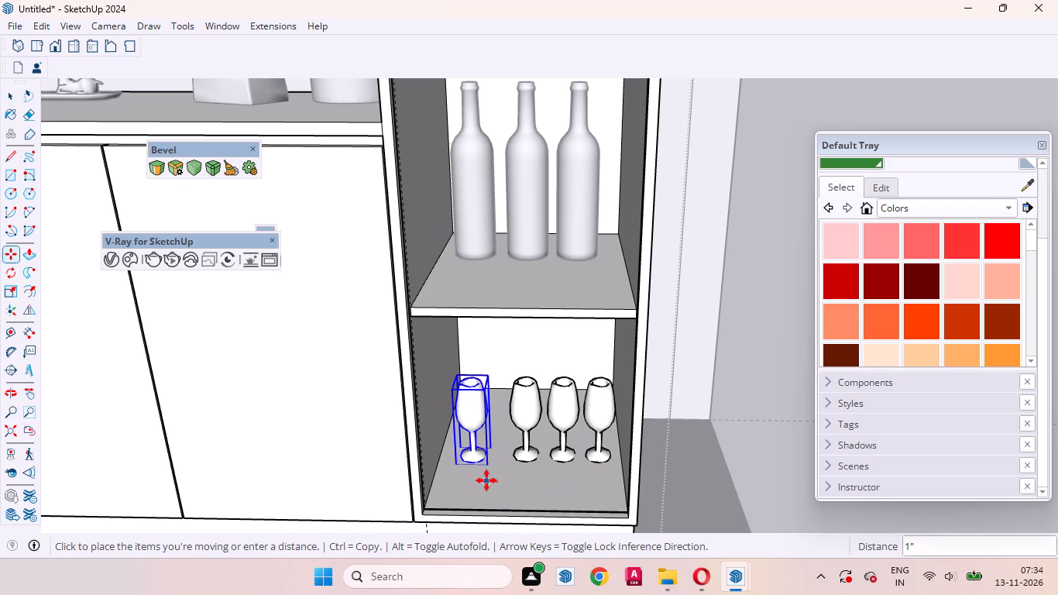
key(space)
Move the second wine glass on the tall unit's bottom shelf slightly toward the leftmost glass.
click(529, 418)
key(m)
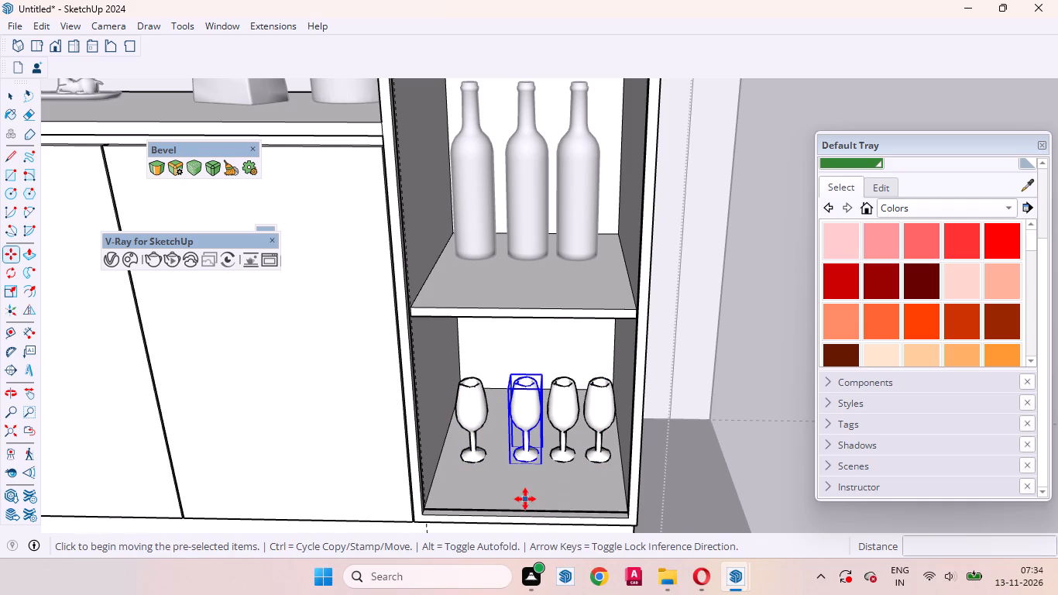
click(530, 499)
scroll(520, 497, up, 3)
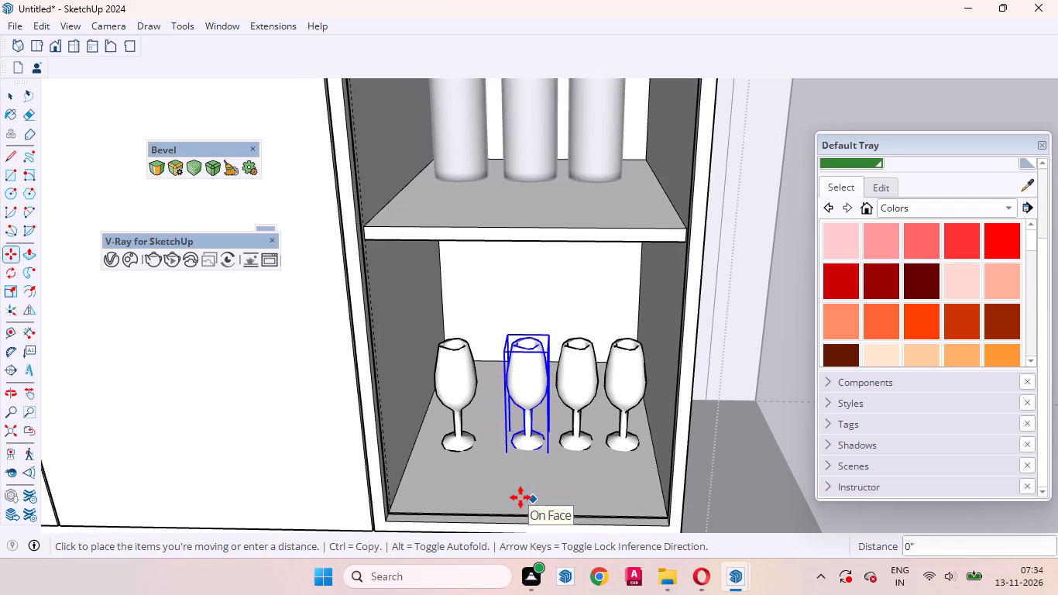
click(519, 497)
key(space)
Move the third wine glass on the bottom shelf slightly left to even out the spacing of the four glasses.
click(575, 395)
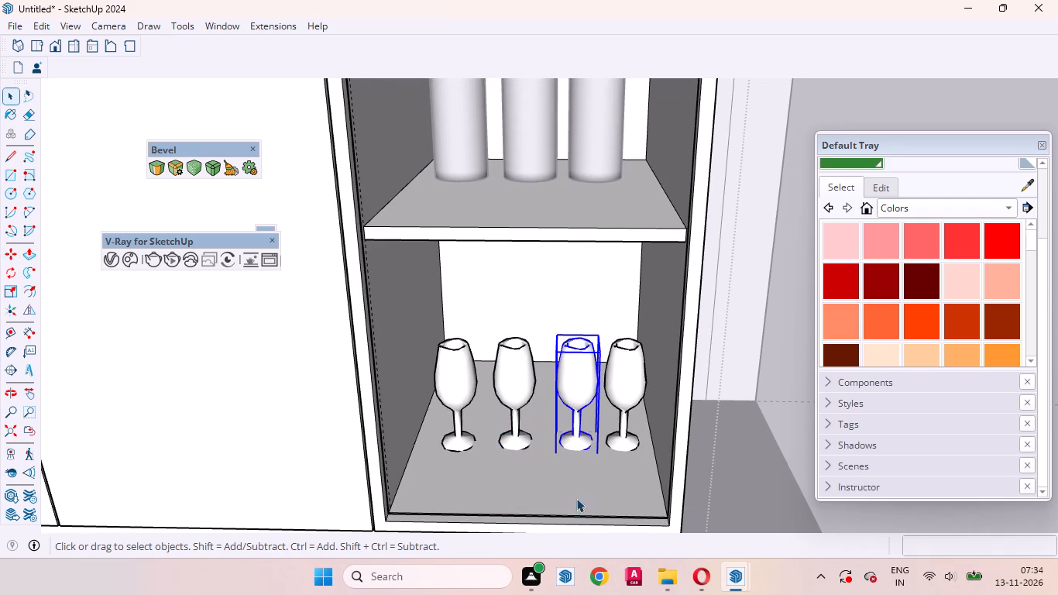
key(m)
click(579, 491)
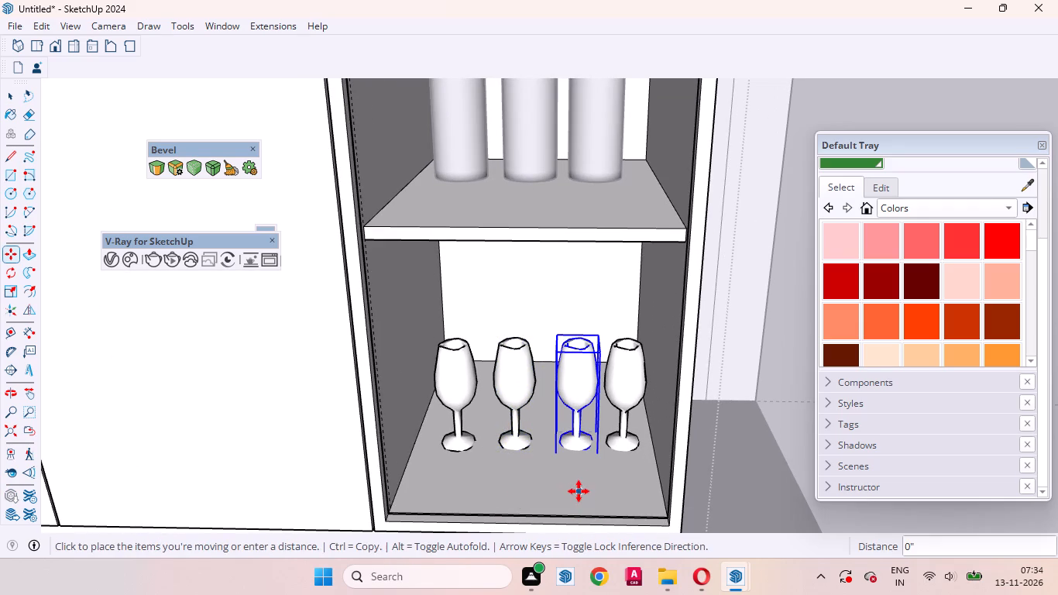
scroll(579, 491, up, 3)
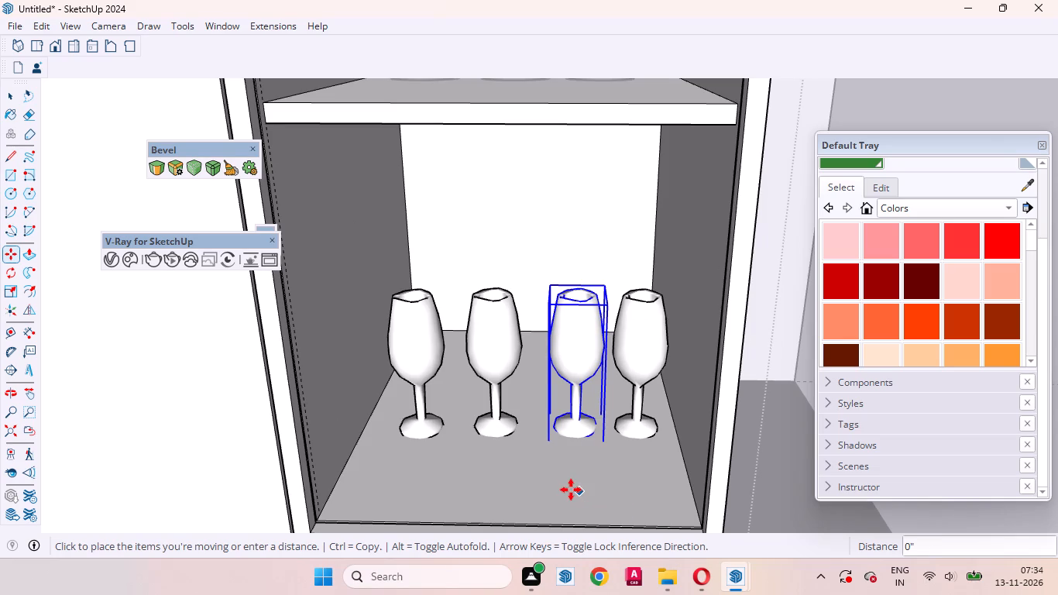
click(567, 487)
key(space)
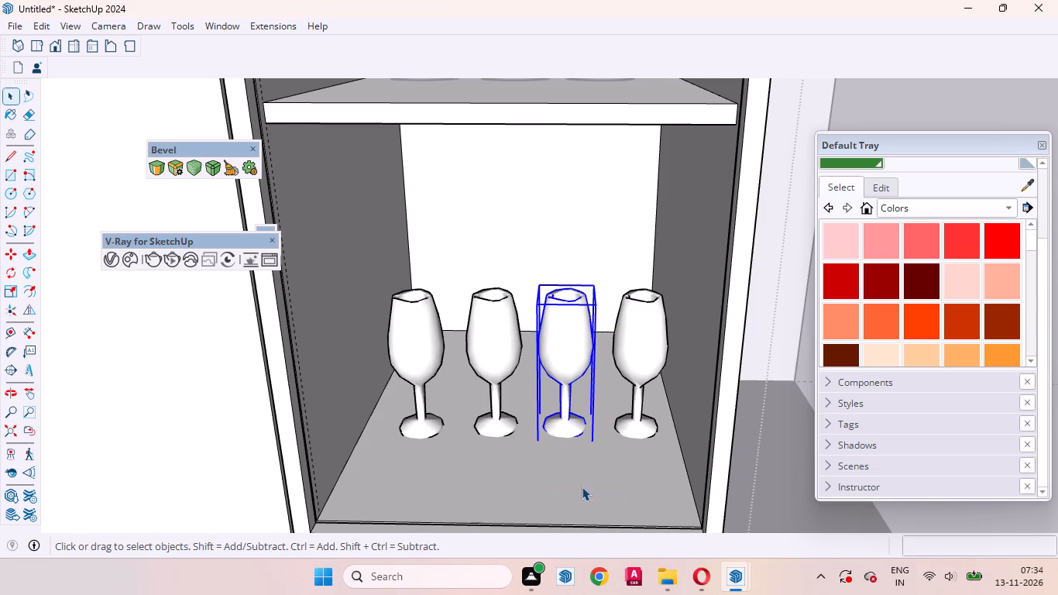
scroll(598, 392, down, 13)
click(709, 405)
Copy the wine bottle on the countertop about 6' 1" away into the tall unit's third compartment from the top.
scroll(681, 473, down, 5)
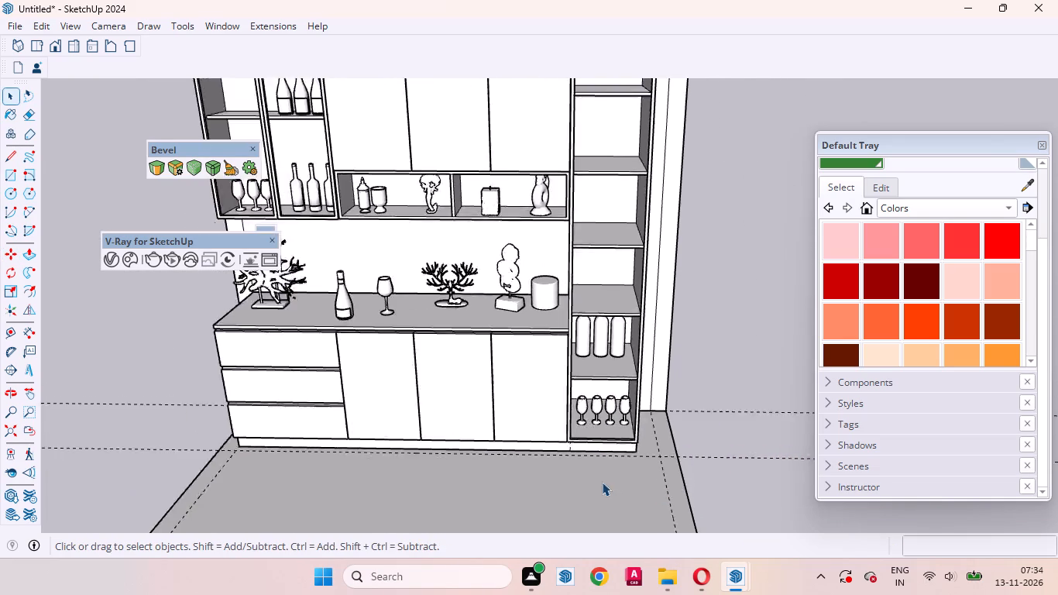
scroll(602, 482, down, 3)
middle_drag(571, 475, 651, 456)
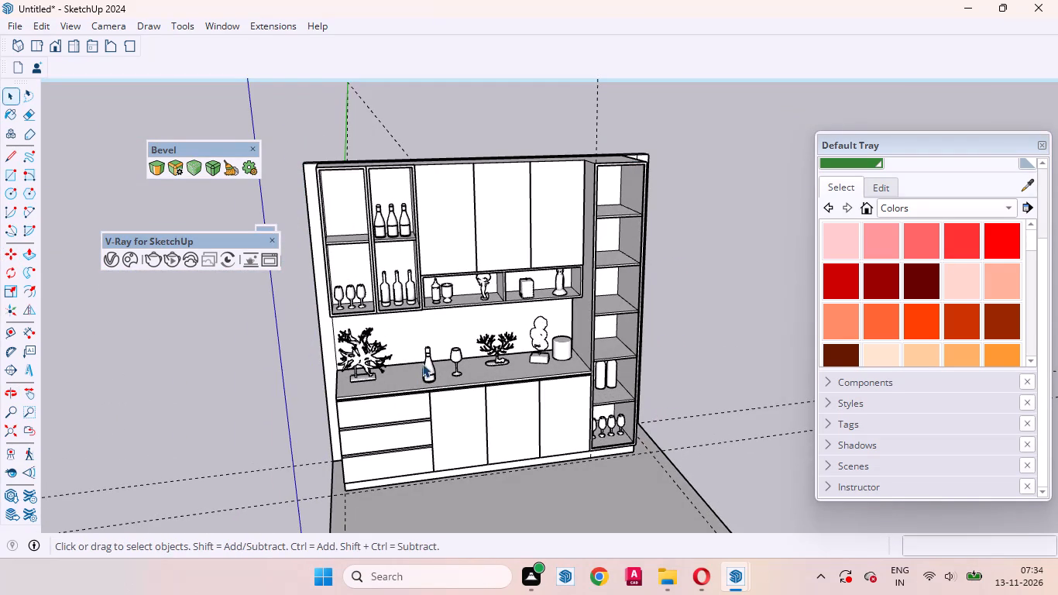
click(422, 363)
scroll(440, 363, up, 3)
middle_drag(443, 387, 384, 378)
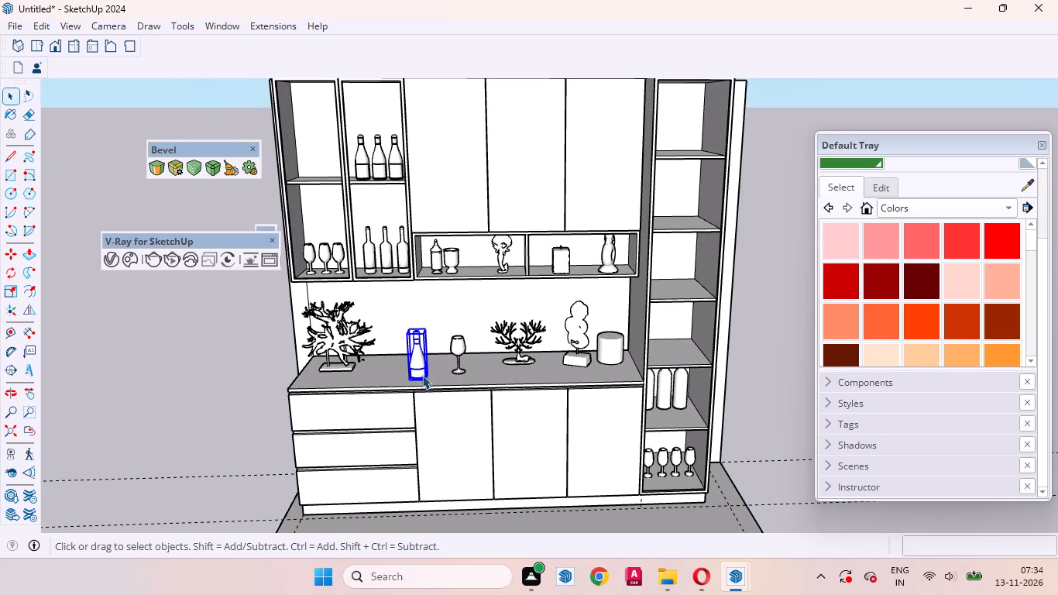
click(452, 381)
key(m)
key(space)
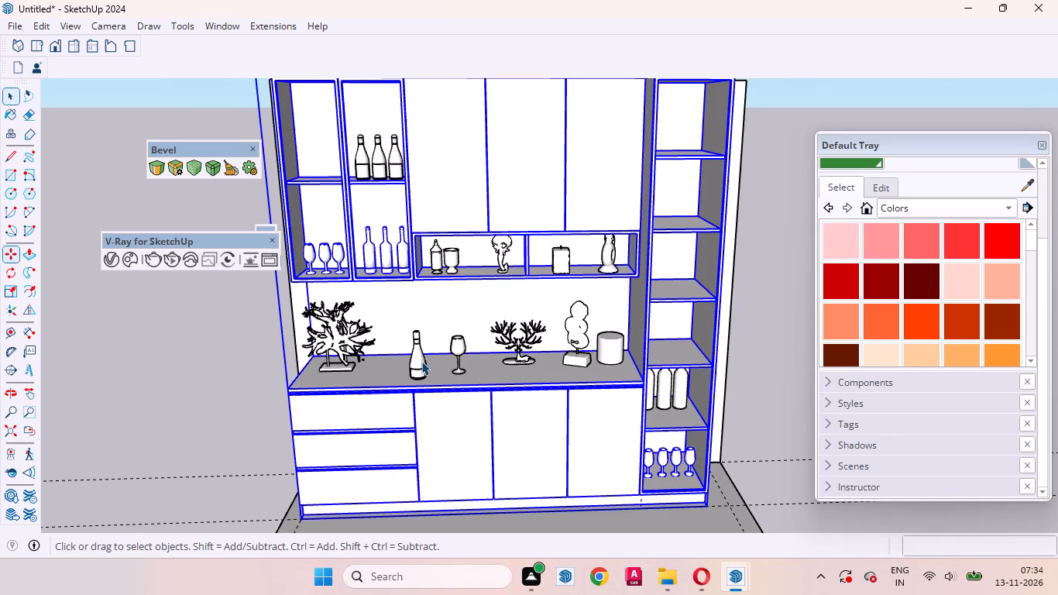
click(419, 359)
key(m)
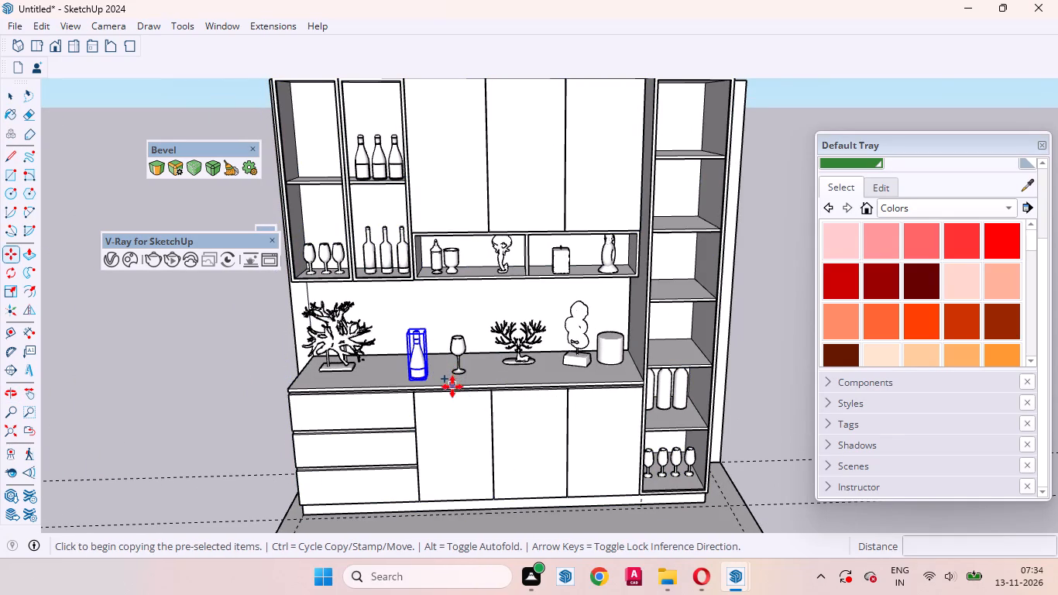
click(439, 386)
key(space)
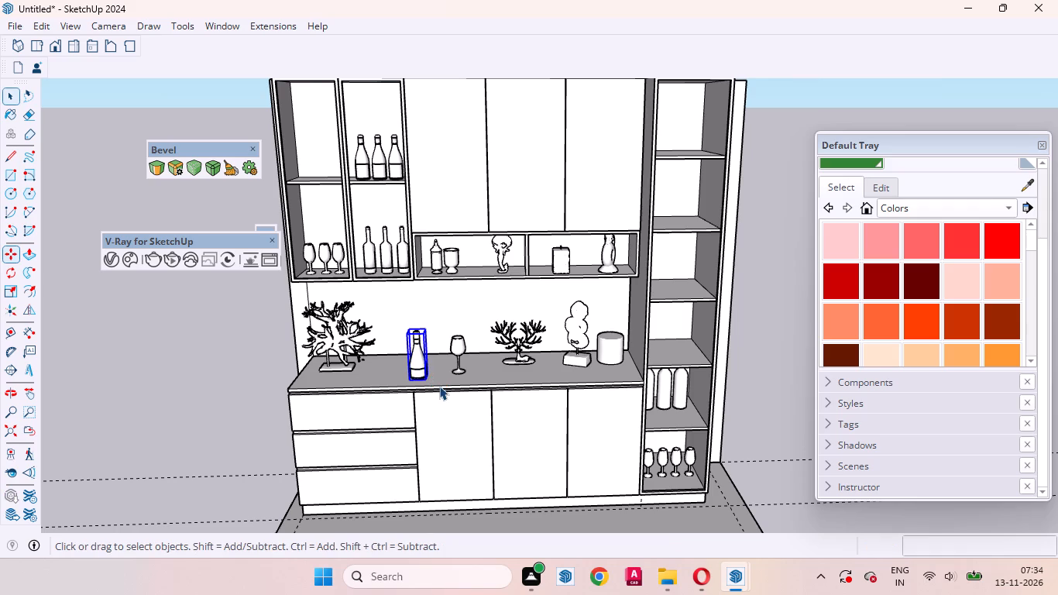
key(m)
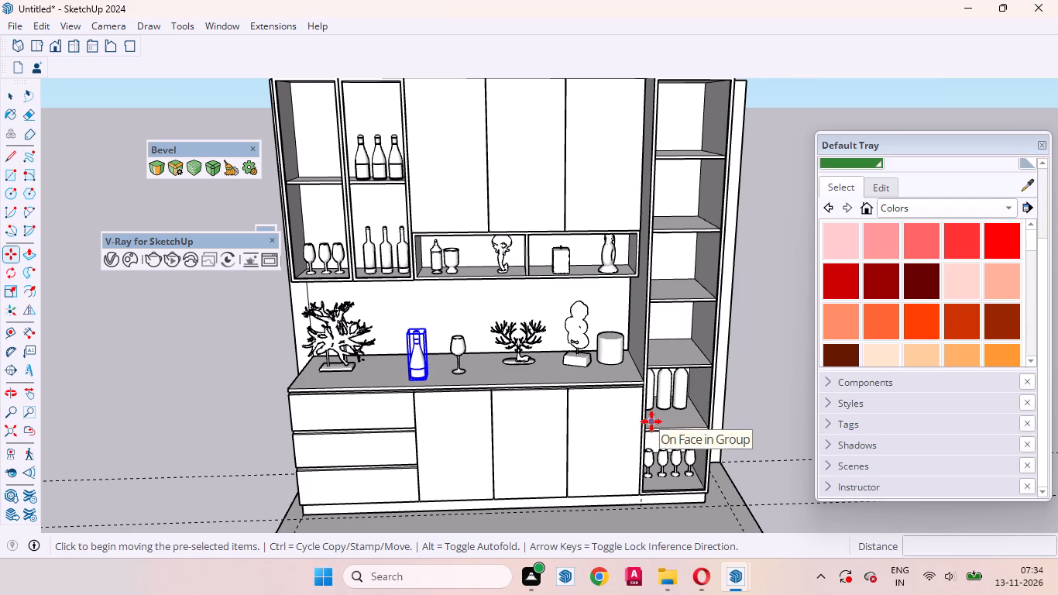
click(422, 386)
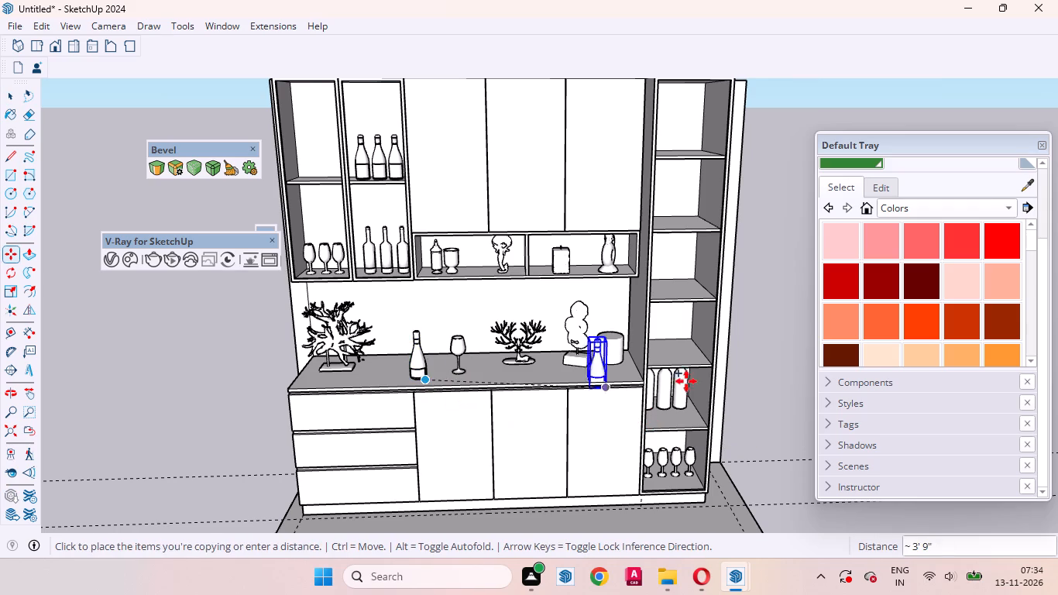
scroll(696, 366, up, 4)
scroll(663, 402, down, 7)
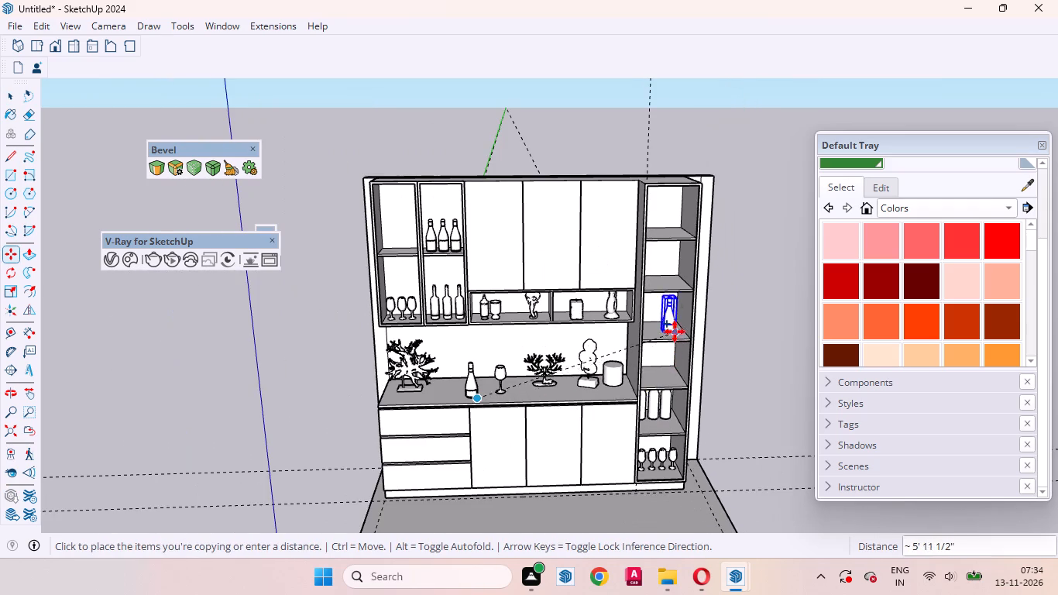
scroll(675, 332, up, 11)
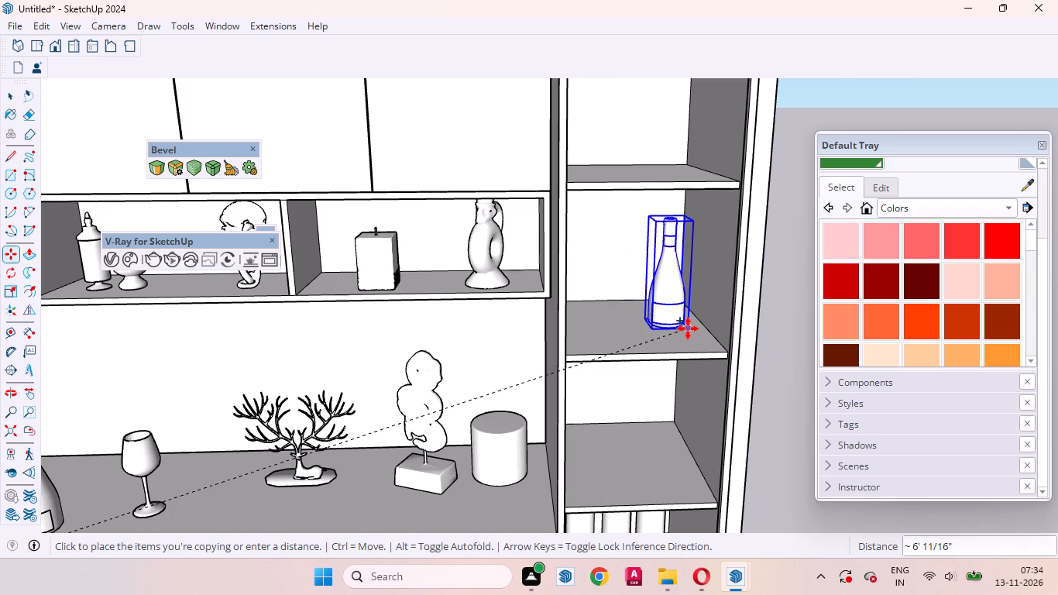
click(690, 326)
Copy the wine bottle in the tall unit about 6 3/8" to the left along the same shelf.
middle_drag(681, 345, 668, 345)
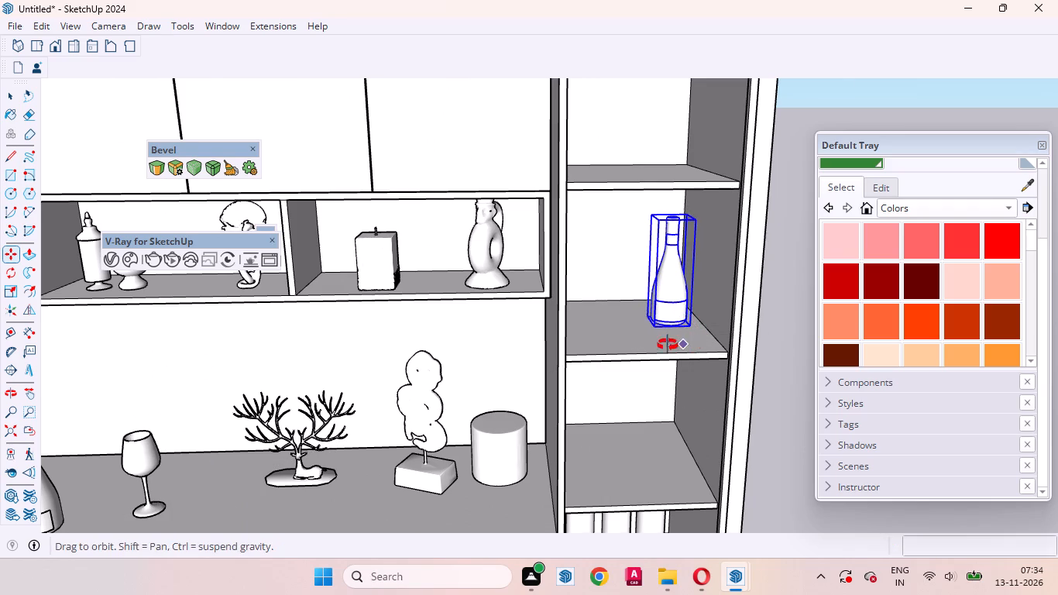
middle_drag(668, 345, 631, 314)
click(680, 334)
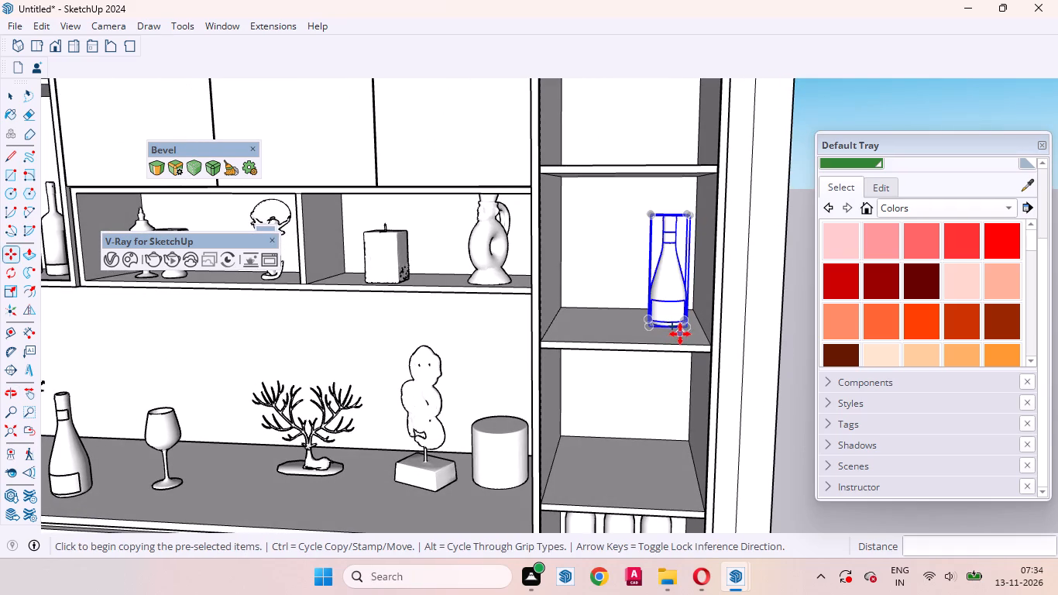
click(619, 329)
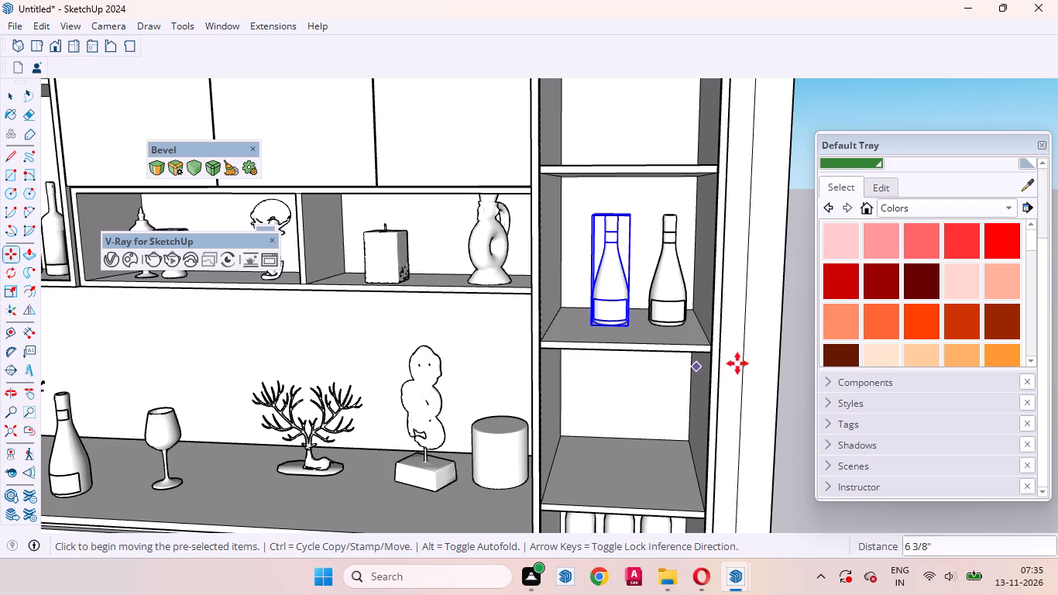
key(space)
scroll(664, 432, down, 8)
click(739, 411)
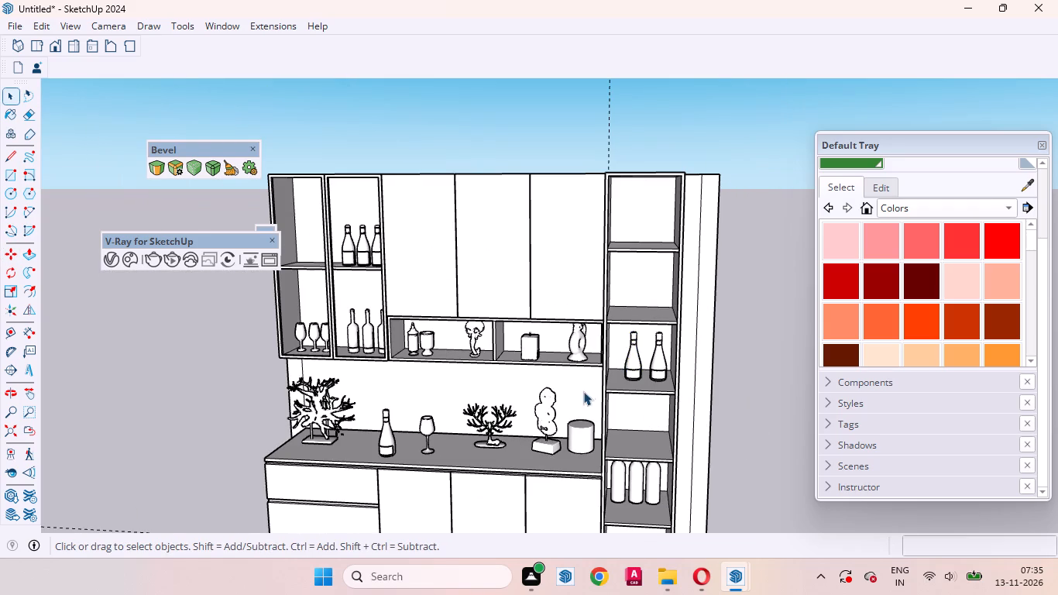
Copy the left wine bottle on that shelf about 4" further left as a third bottle.
scroll(606, 426, down, 4)
middle_drag(610, 433, 589, 500)
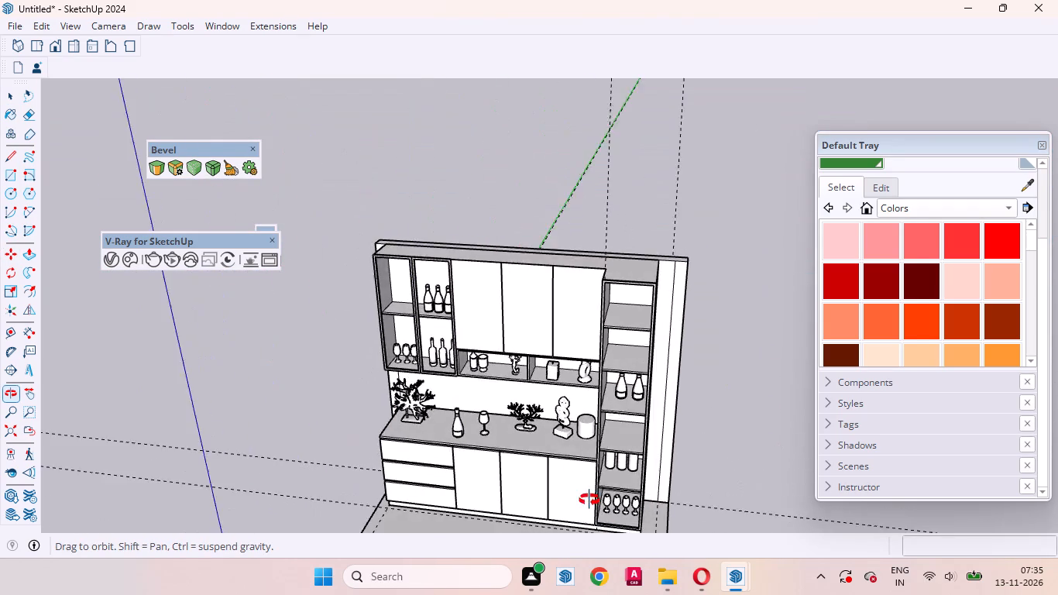
middle_drag(589, 500, 617, 448)
scroll(632, 393, up, 10)
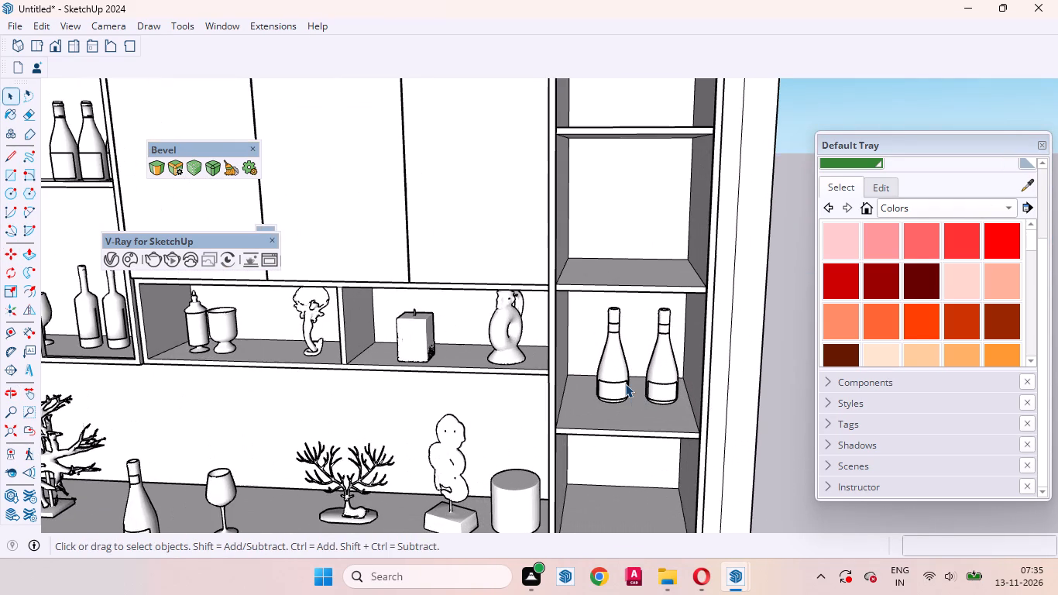
click(624, 383)
key(m)
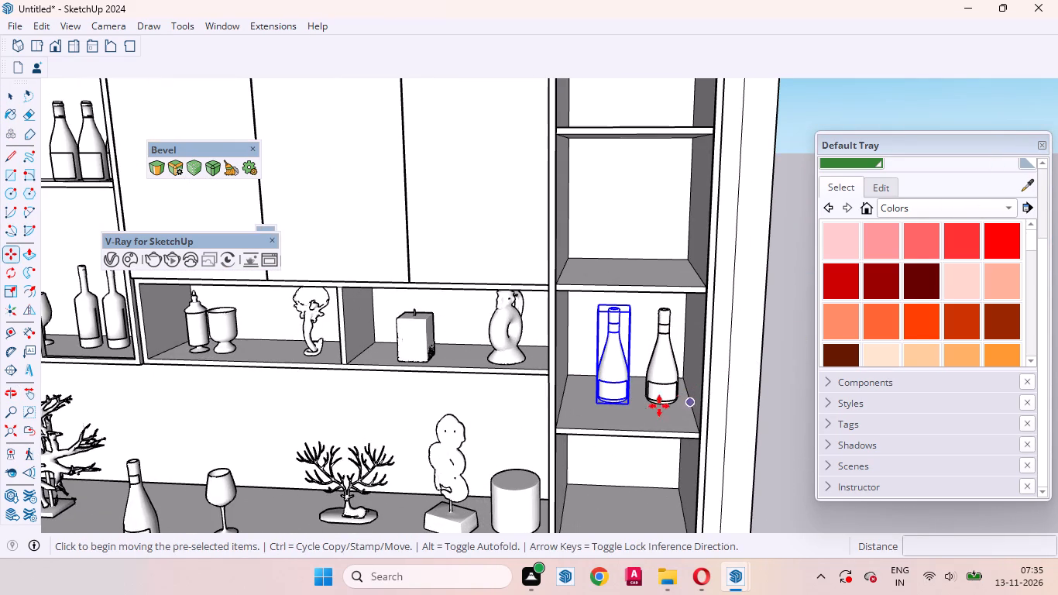
click(644, 415)
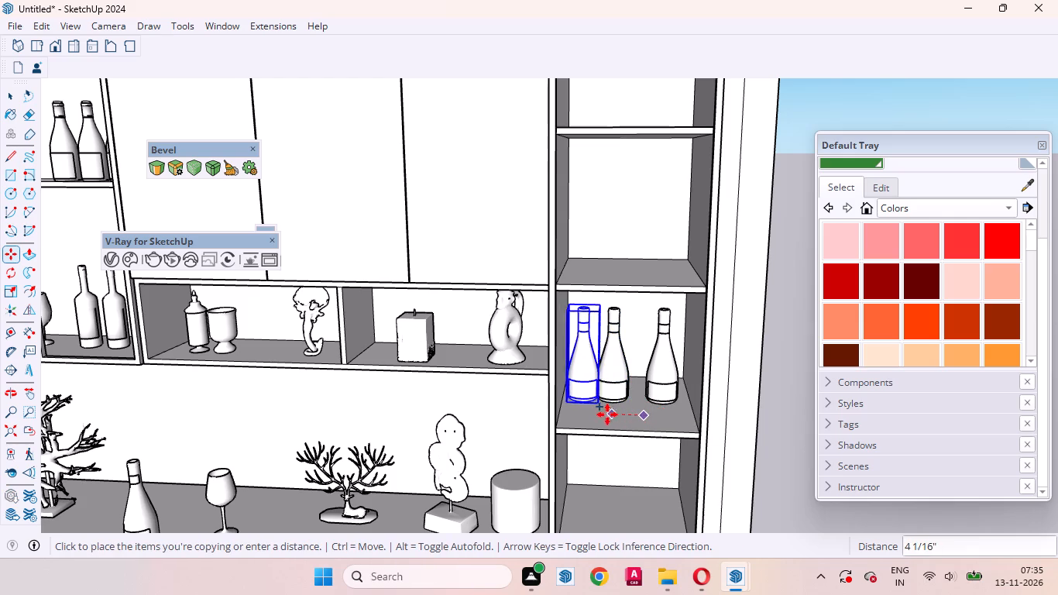
click(607, 414)
key(space)
Move the middle wine bottle about 1 7/16" to the right, toward the right bottle.
click(617, 387)
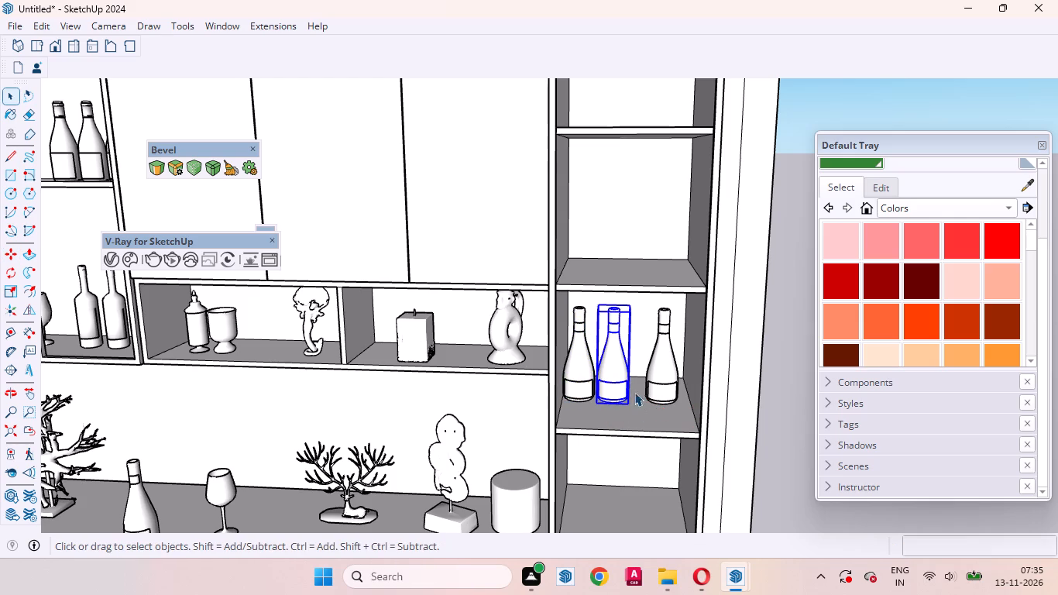
key(m)
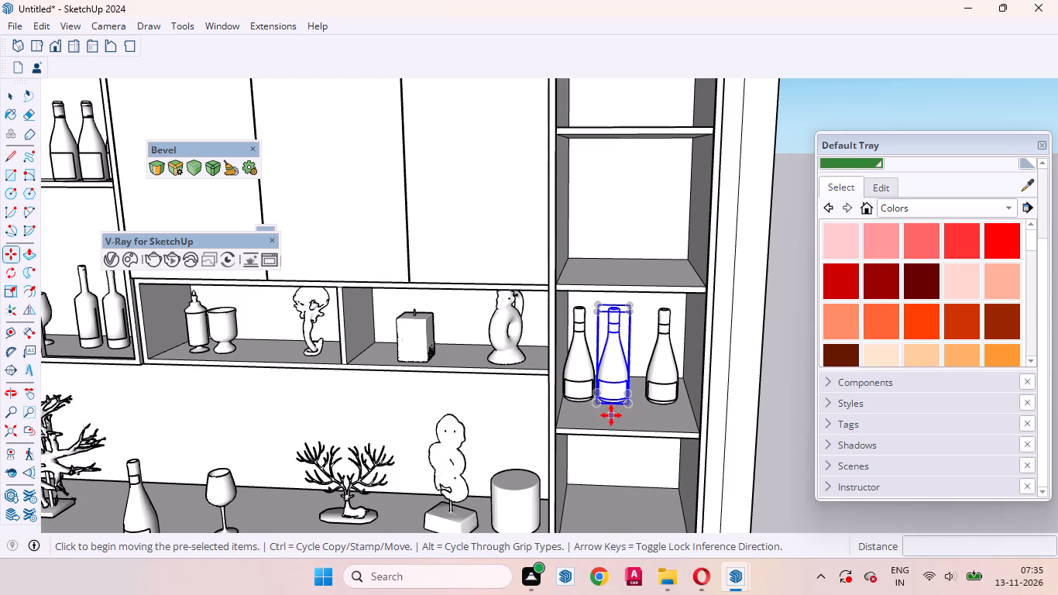
click(611, 415)
click(623, 415)
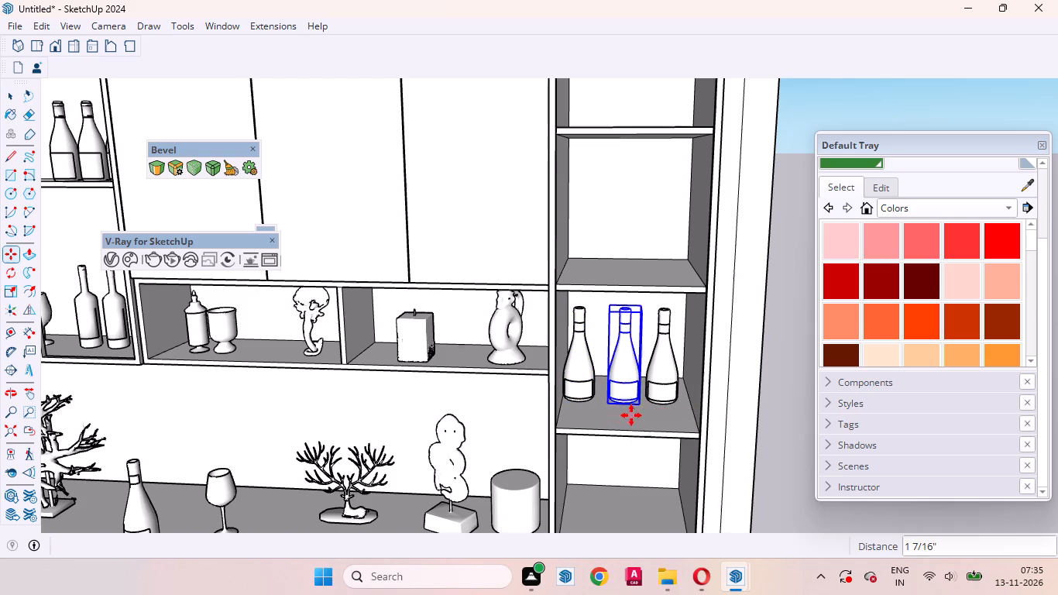
key(space)
Move the leftmost wine bottle about 3/4" to the right, away from the side panel.
click(586, 391)
scroll(586, 393, up, 10)
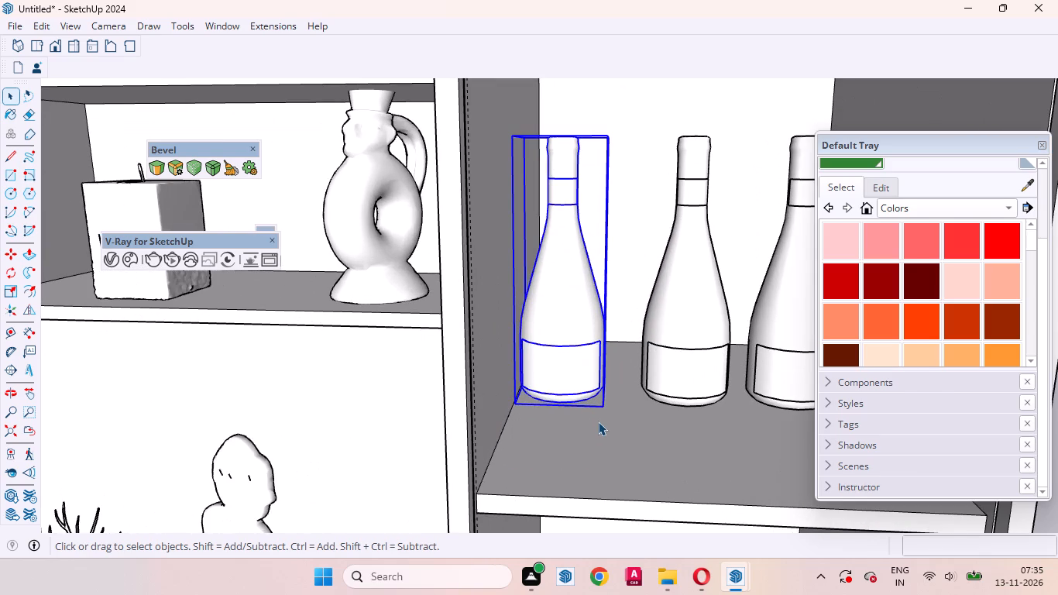
key(m)
click(574, 425)
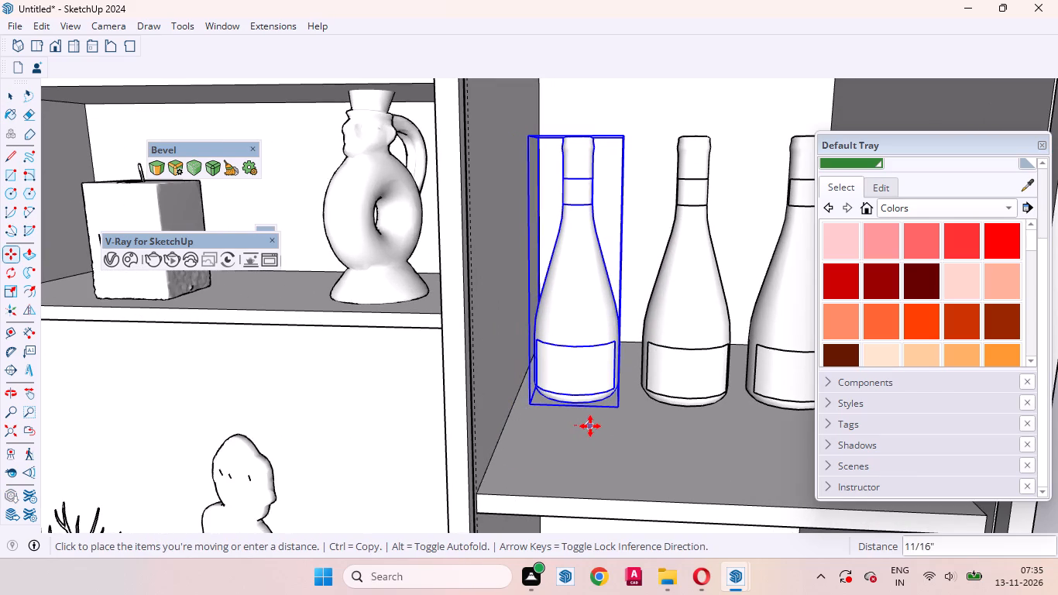
click(593, 427)
key(space)
scroll(594, 338, down, 11)
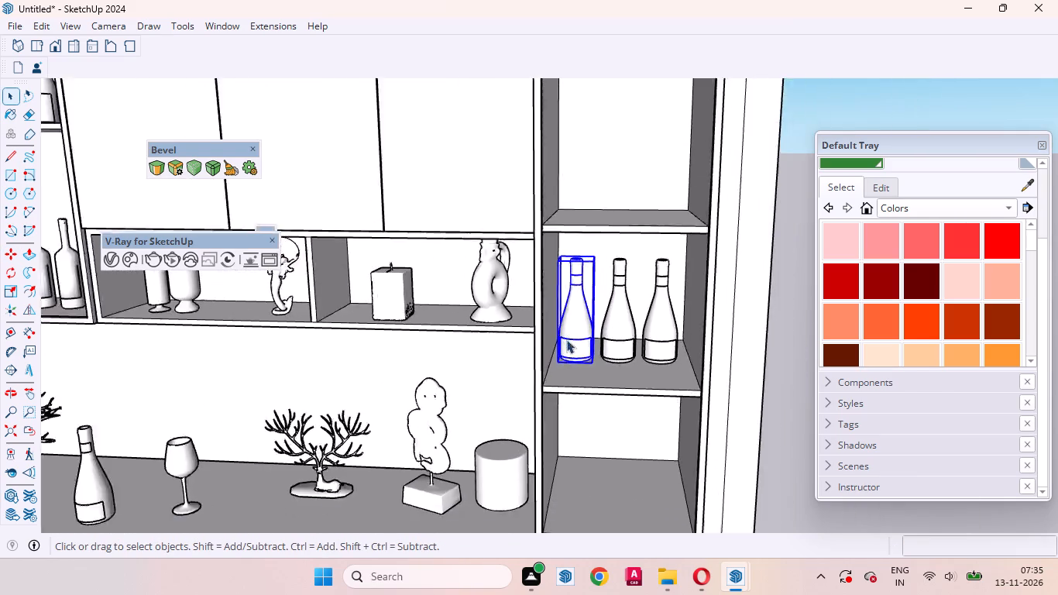
scroll(566, 339, down, 6)
click(754, 409)
Move the three bottle vases on the shelf above the wine glasses together about 4" toward the shelf's front edge.
scroll(718, 325, down, 1)
scroll(719, 318, up, 1)
scroll(719, 316, down, 5)
middle_drag(704, 438, 660, 355)
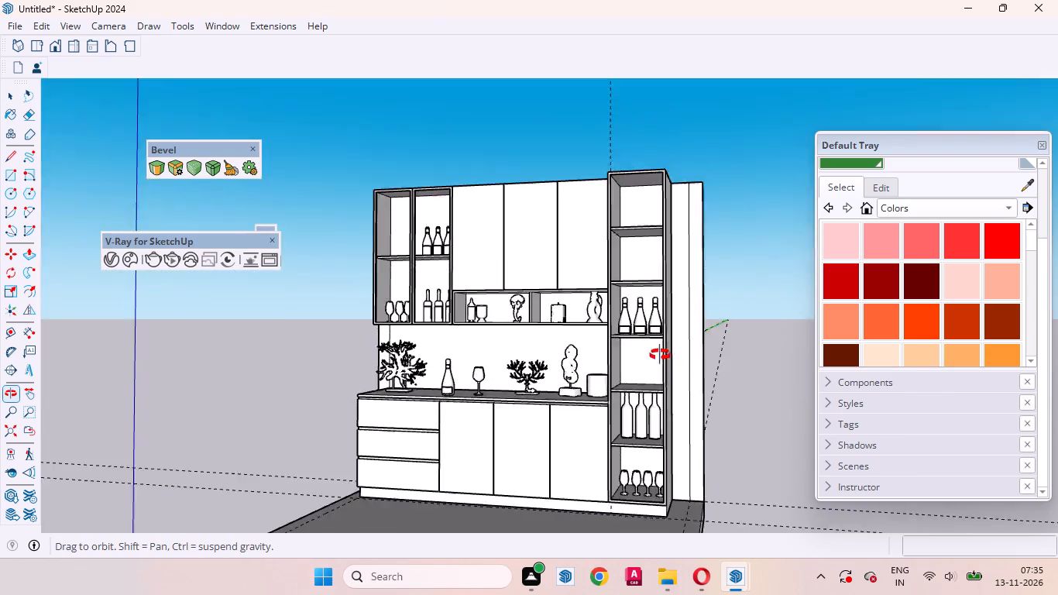
middle_drag(660, 355, 685, 476)
scroll(658, 472, up, 7)
scroll(659, 408, up, 4)
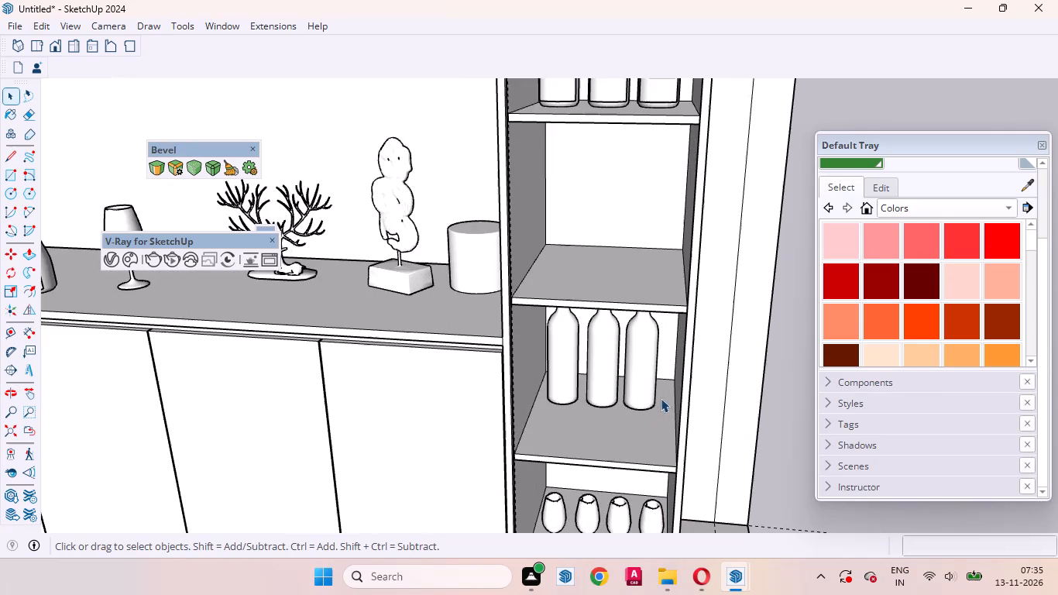
click(648, 377)
ctrl+click(594, 370)
ctrl+click(567, 370)
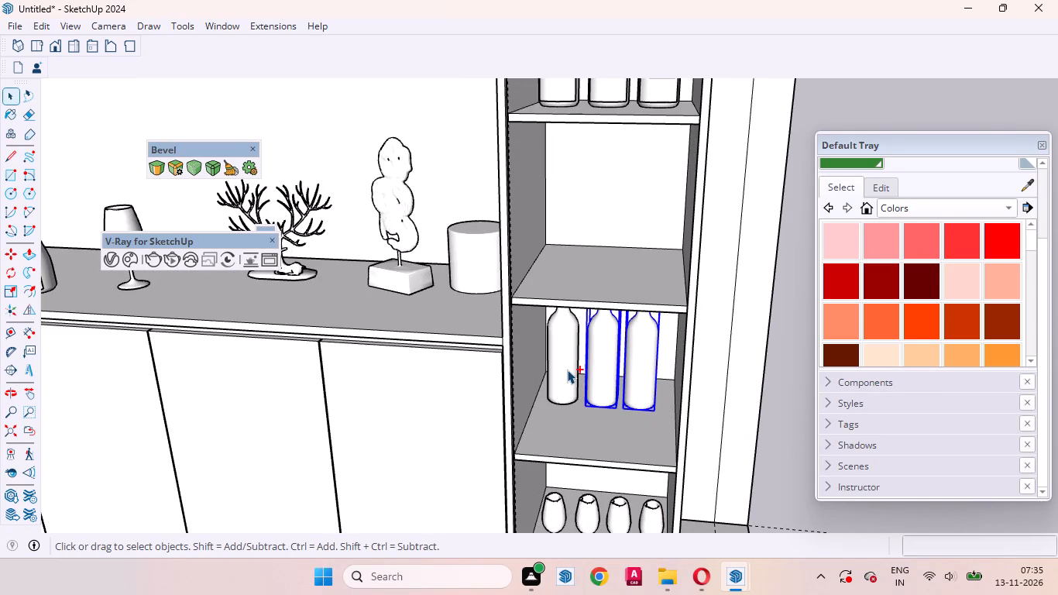
key(m)
click(606, 420)
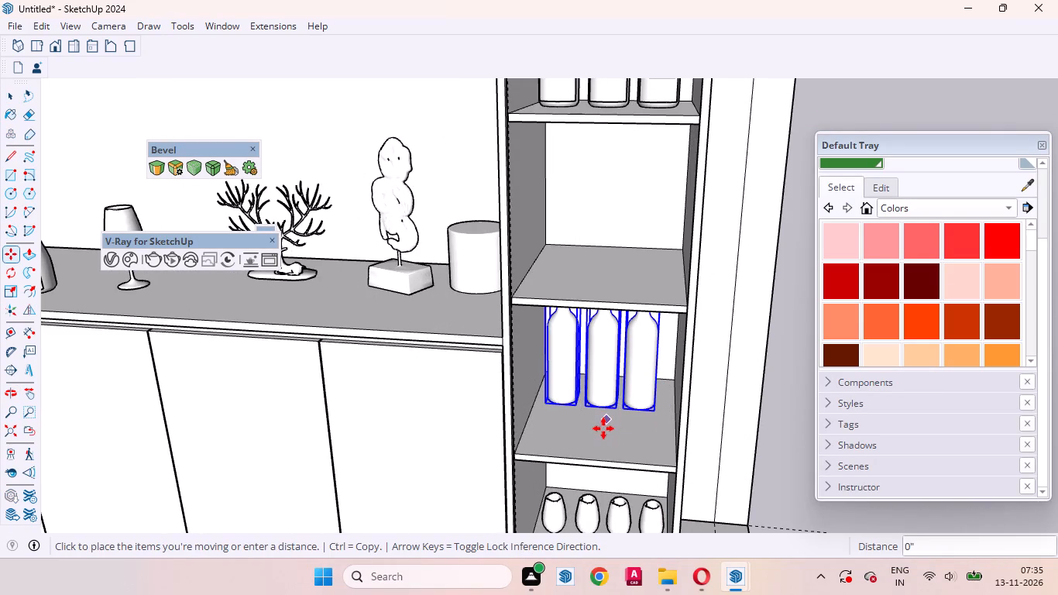
click(601, 437)
key(space)
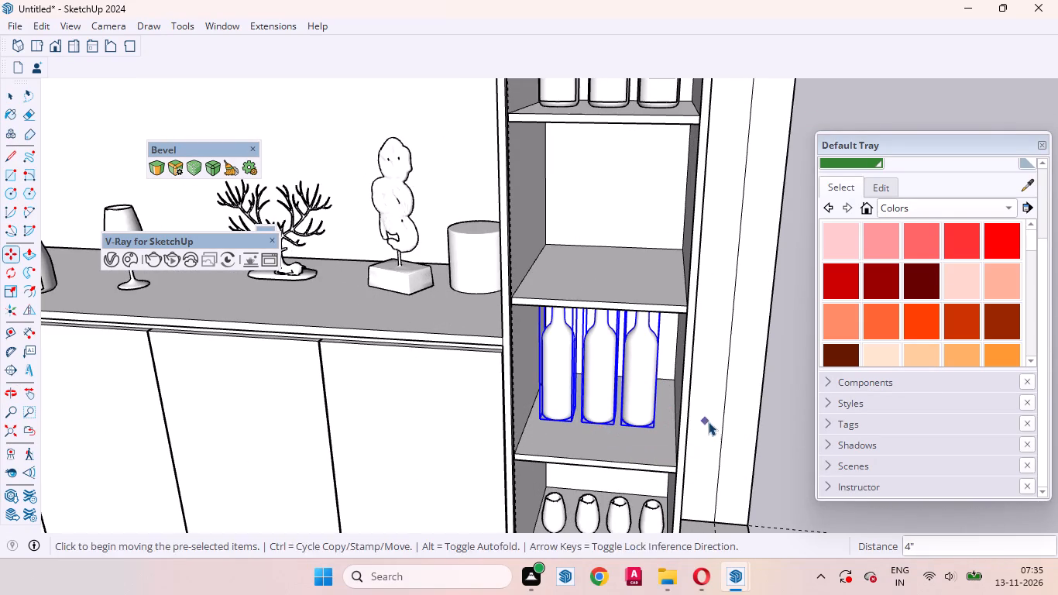
Delete the vertical construction guide extending above the tall open unit, inside the cabinet group.
click(763, 432)
scroll(630, 394, down, 8)
middle_drag(610, 412, 658, 274)
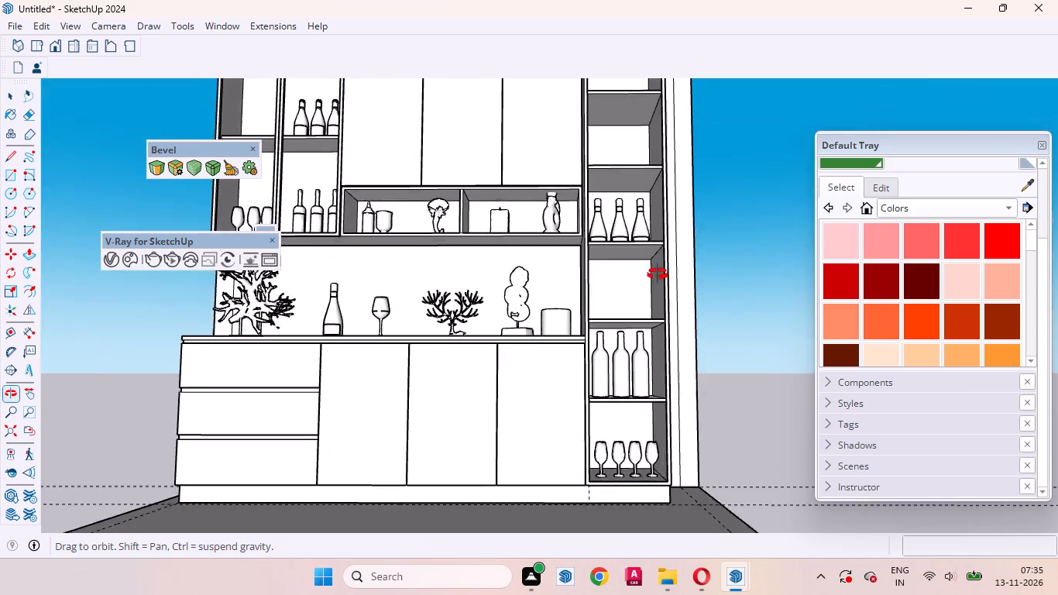
middle_drag(658, 274, 610, 348)
scroll(634, 377, down, 3)
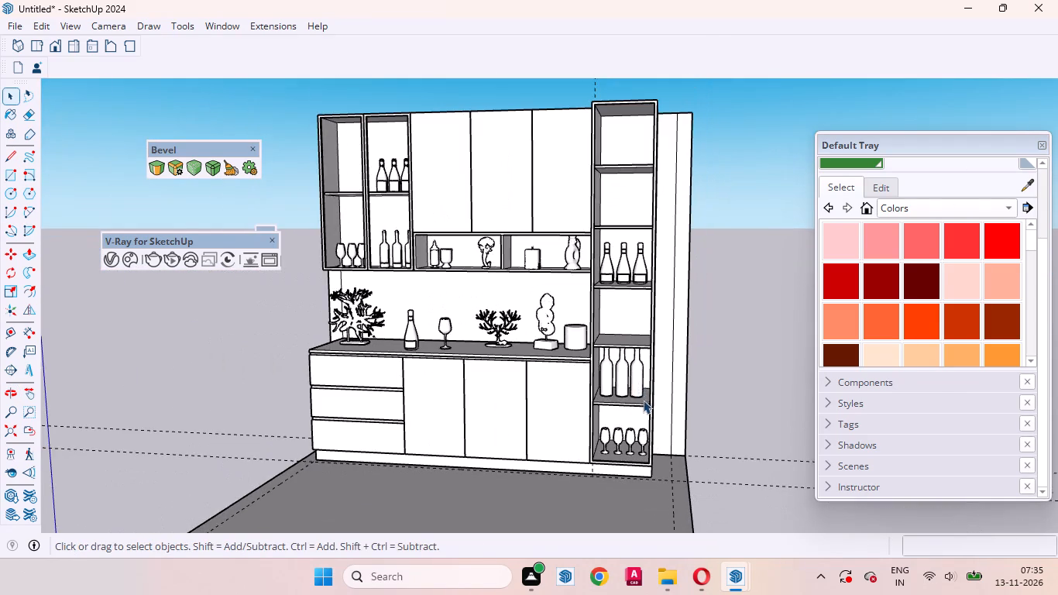
scroll(643, 400, down, 3)
drag(649, 136, 452, 71)
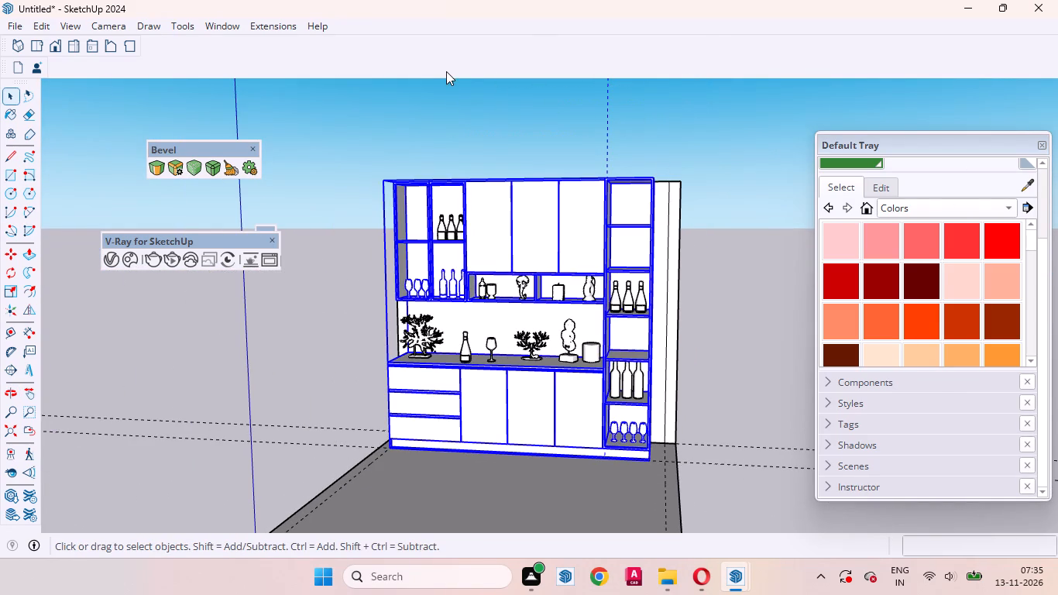
double_click(578, 229)
drag(672, 121, 487, 57)
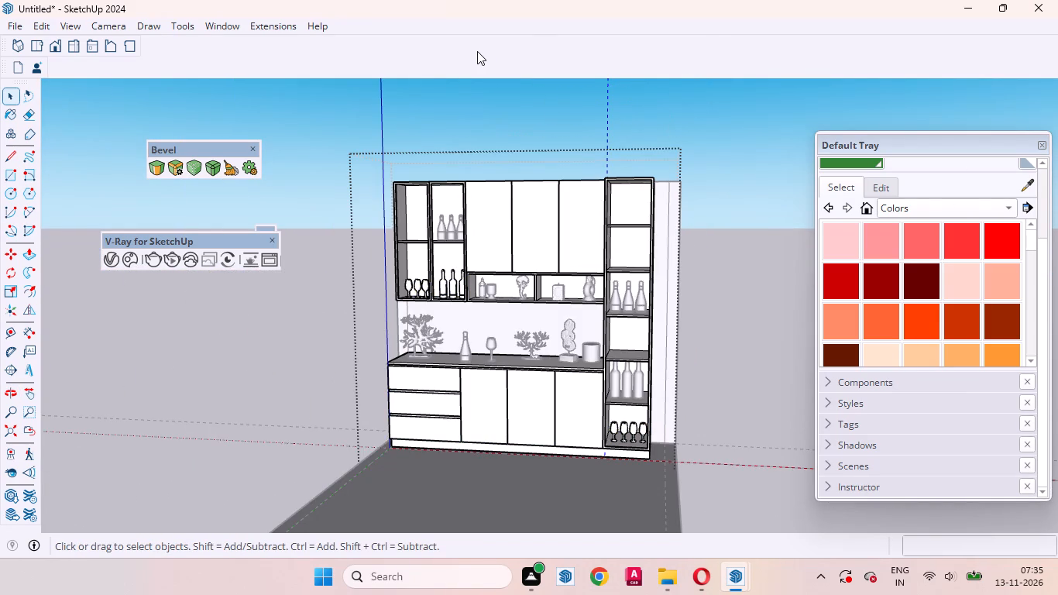
key(Delete)
click(740, 343)
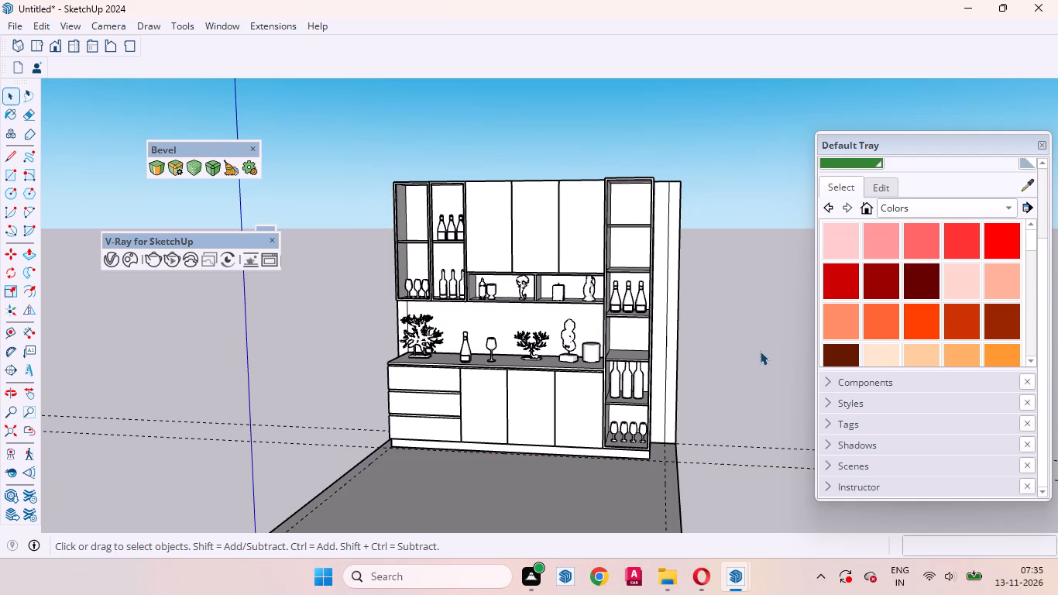
Copy the three wine bottles from the wall cabinet's lower shelf about 6' 8" across to the tall open unit's top shelf.
middle_drag(497, 412, 572, 355)
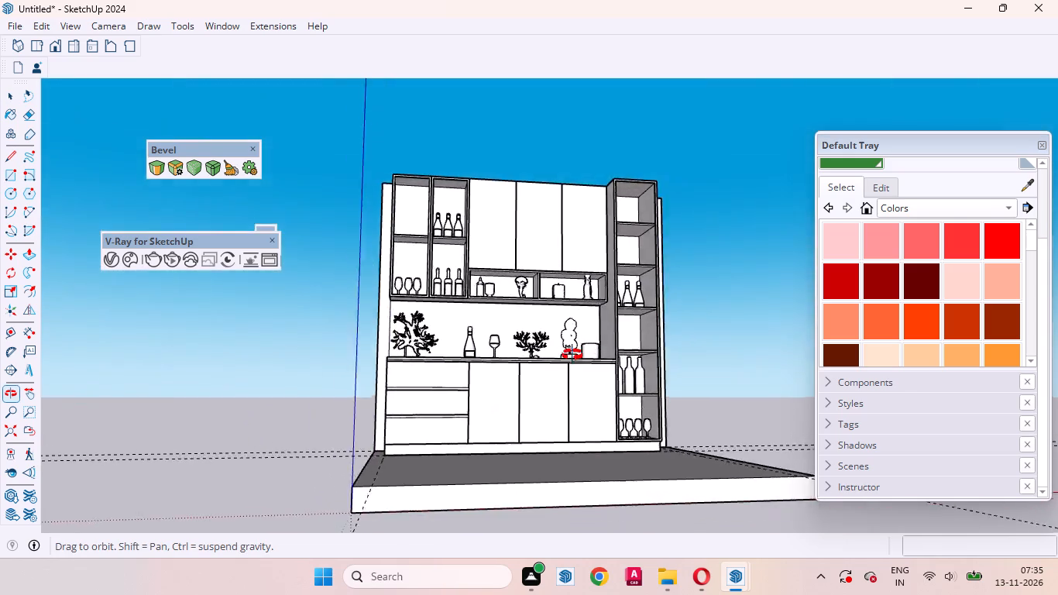
middle_drag(572, 355, 535, 408)
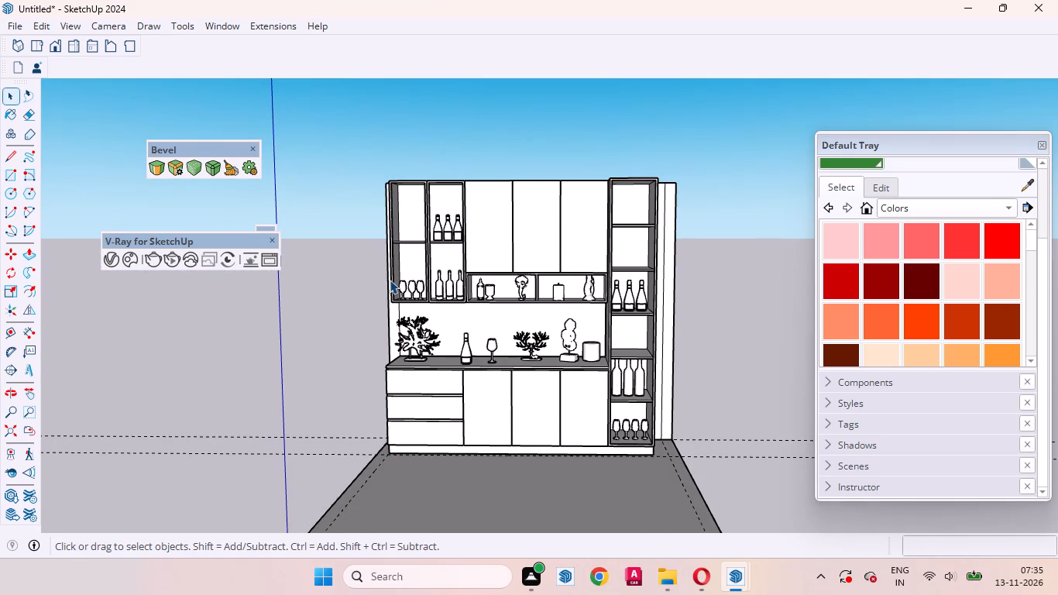
scroll(442, 289, up, 1)
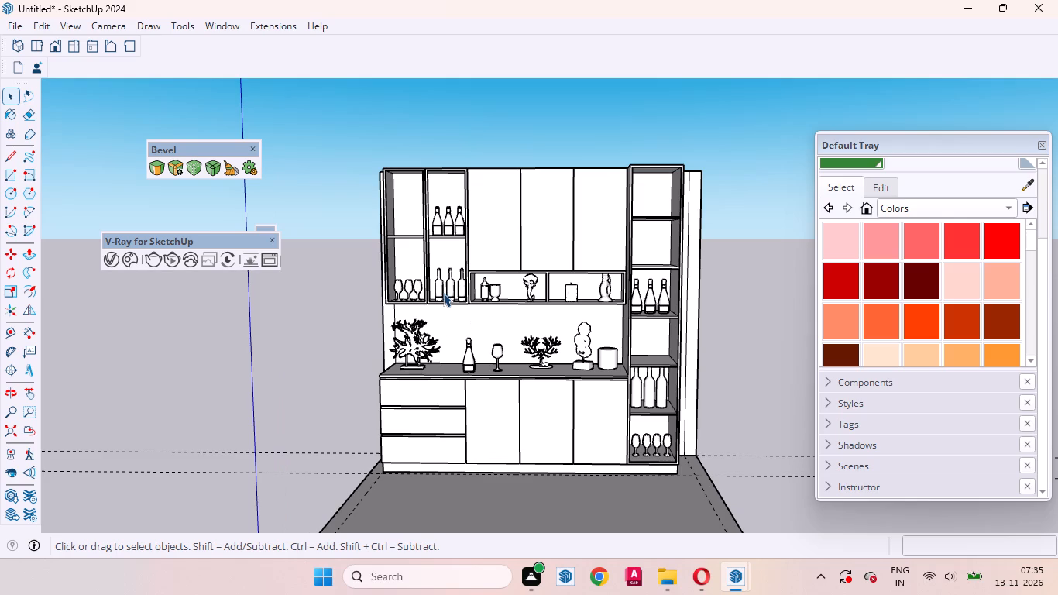
scroll(436, 274, up, 7)
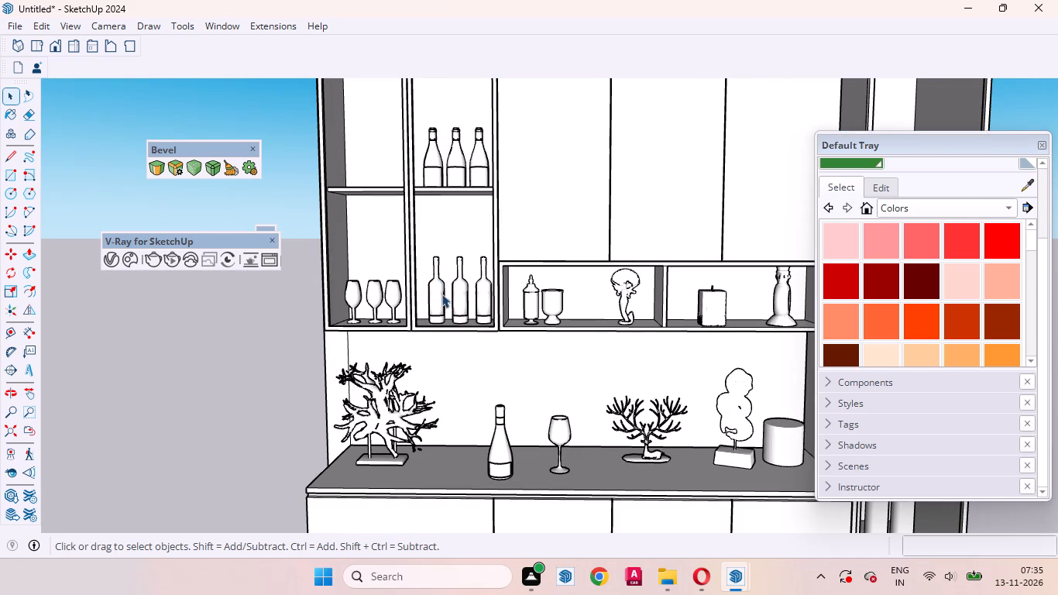
ctrl+click(436, 294)
double_click(443, 291)
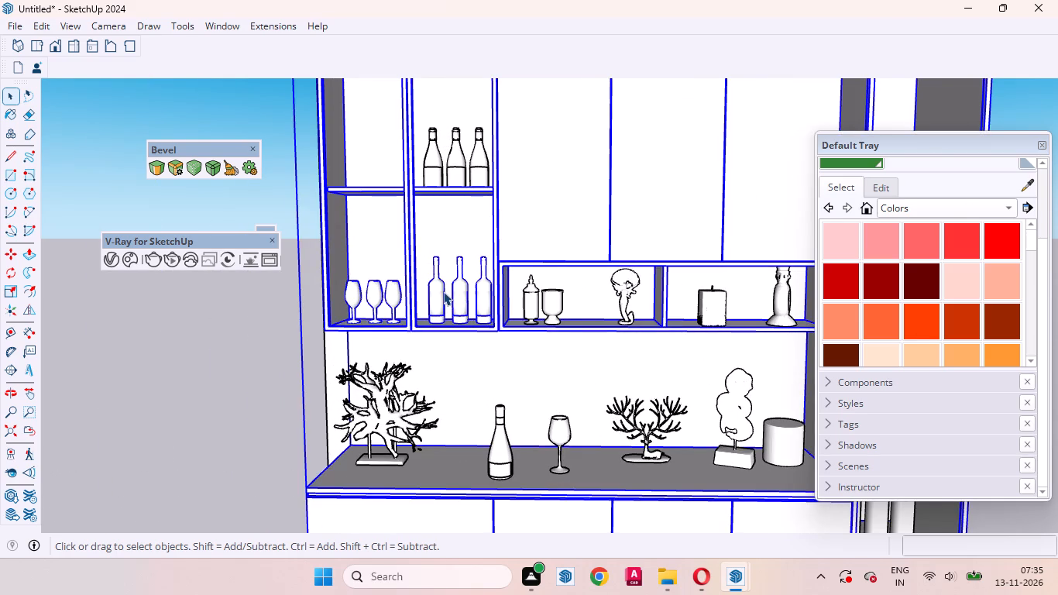
click(437, 291)
ctrl+click(457, 291)
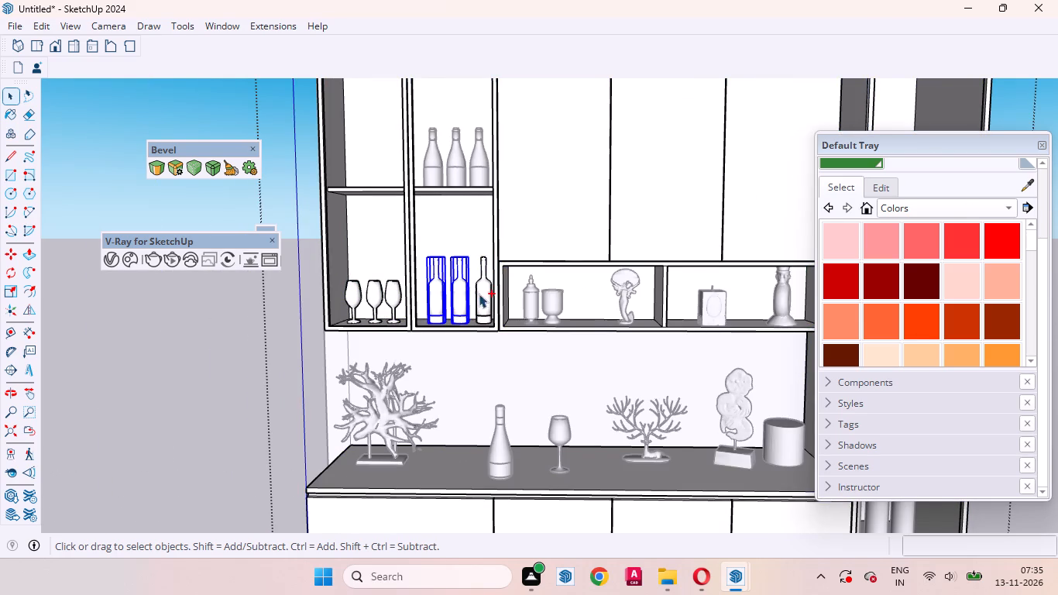
ctrl+click(479, 294)
scroll(462, 315, up, 8)
key(m)
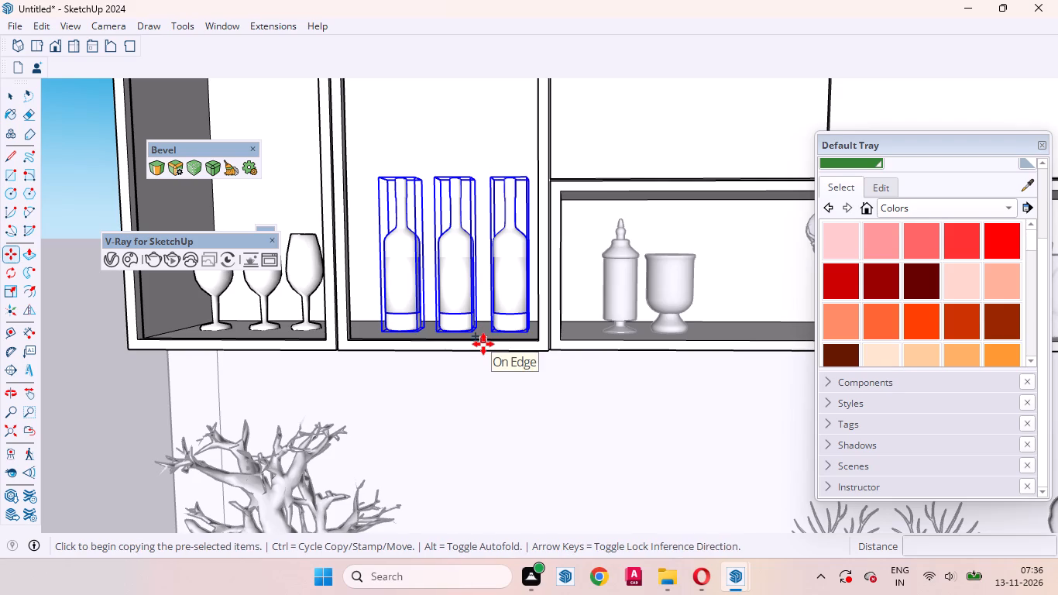
click(483, 344)
scroll(585, 459, down, 20)
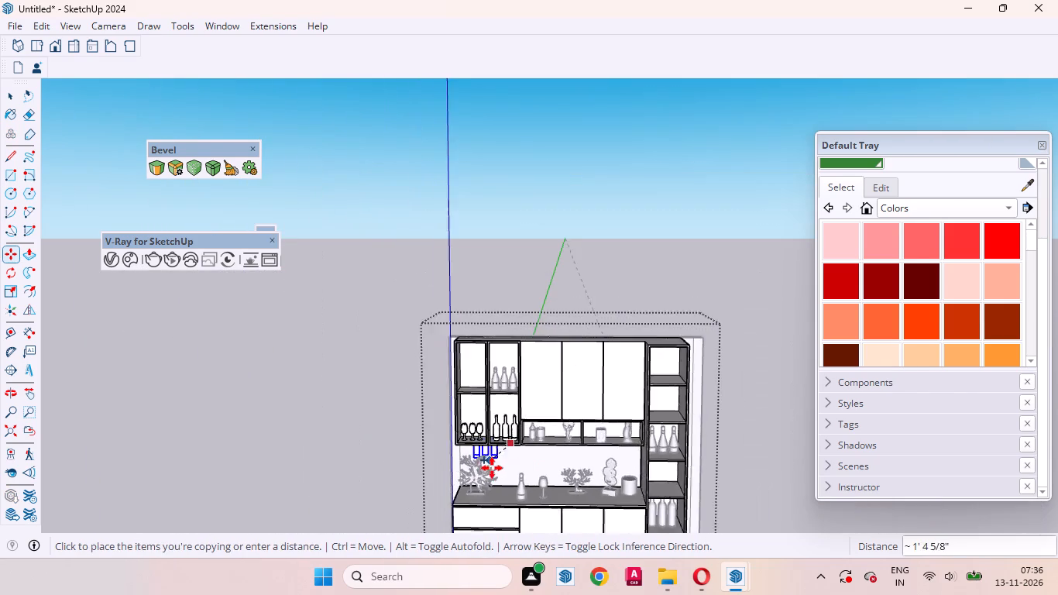
scroll(492, 468, down, 1)
scroll(644, 407, up, 9)
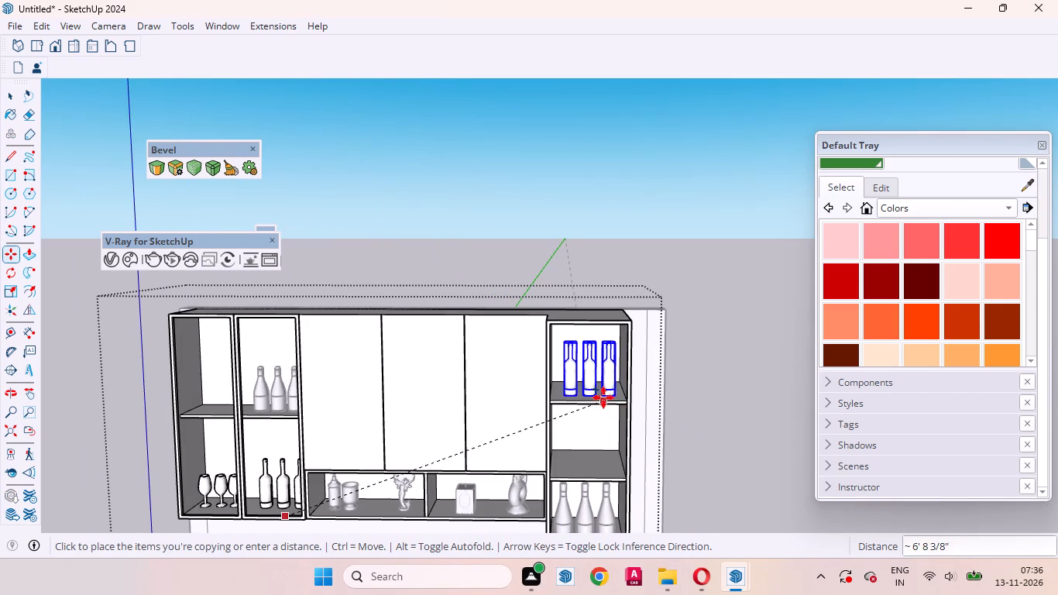
click(603, 393)
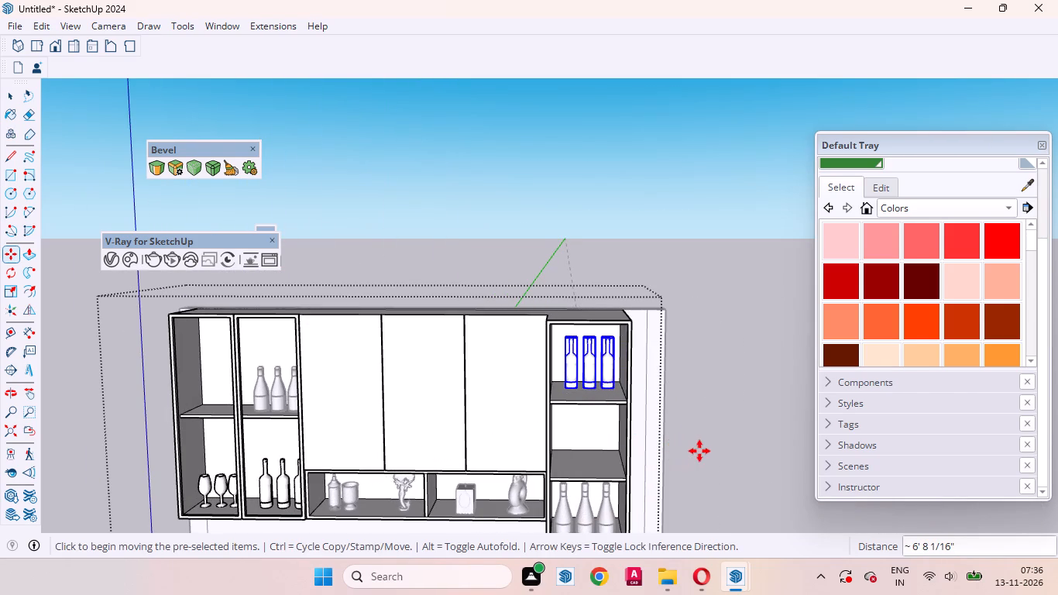
click(702, 451)
key(space)
click(720, 454)
Move the three bottles on the tall unit's top shelf together toward the shelf's front edge.
middle_drag(616, 428, 525, 369)
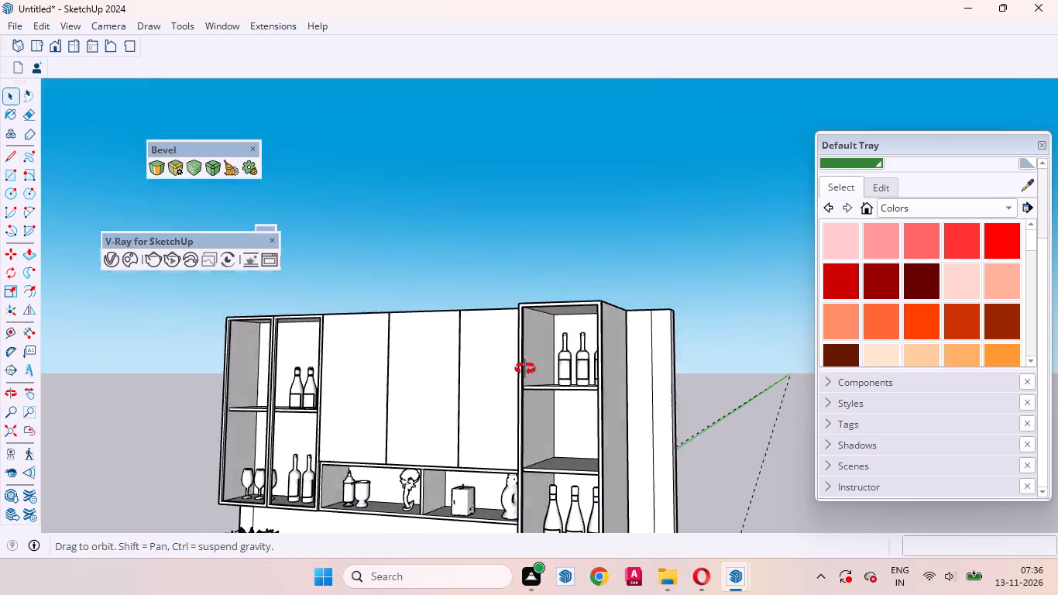
middle_drag(525, 369, 594, 488)
scroll(580, 401, up, 10)
ctrl+click(602, 337)
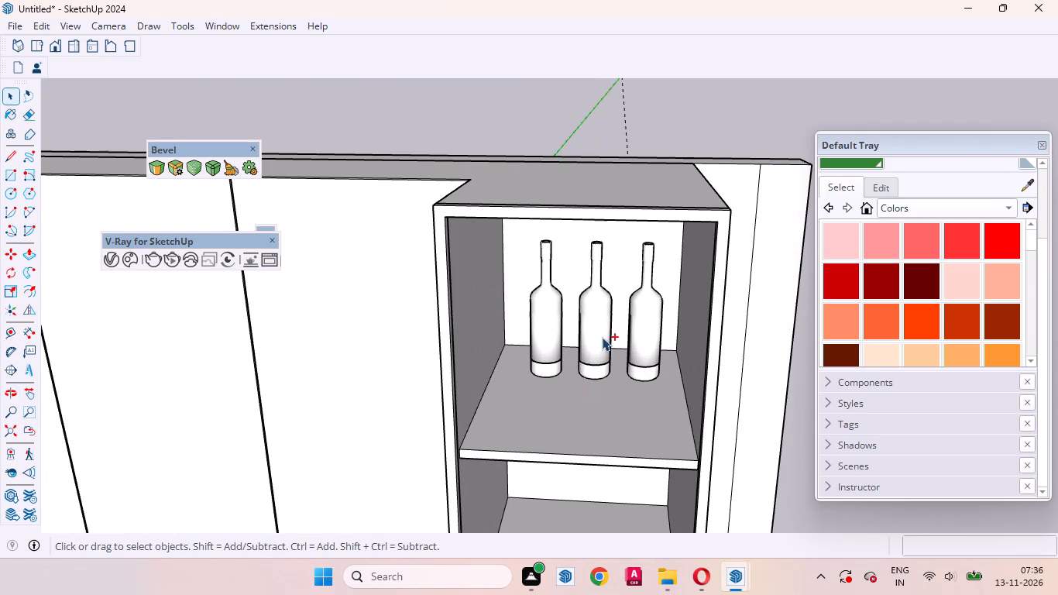
double_click(606, 333)
click(599, 327)
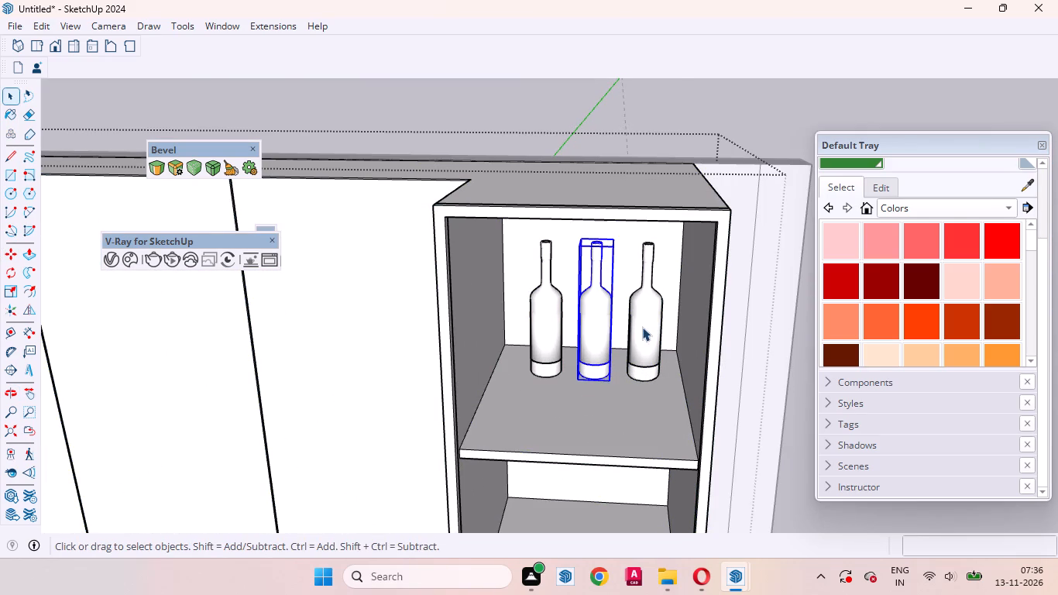
ctrl+click(645, 327)
ctrl+click(548, 336)
scroll(585, 380, up, 4)
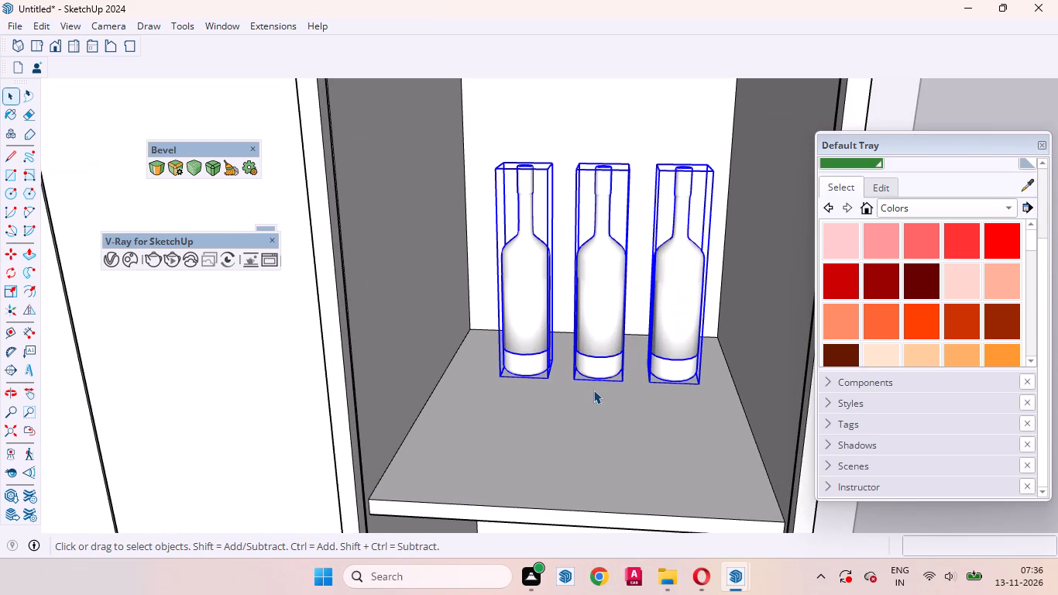
key(m)
click(599, 393)
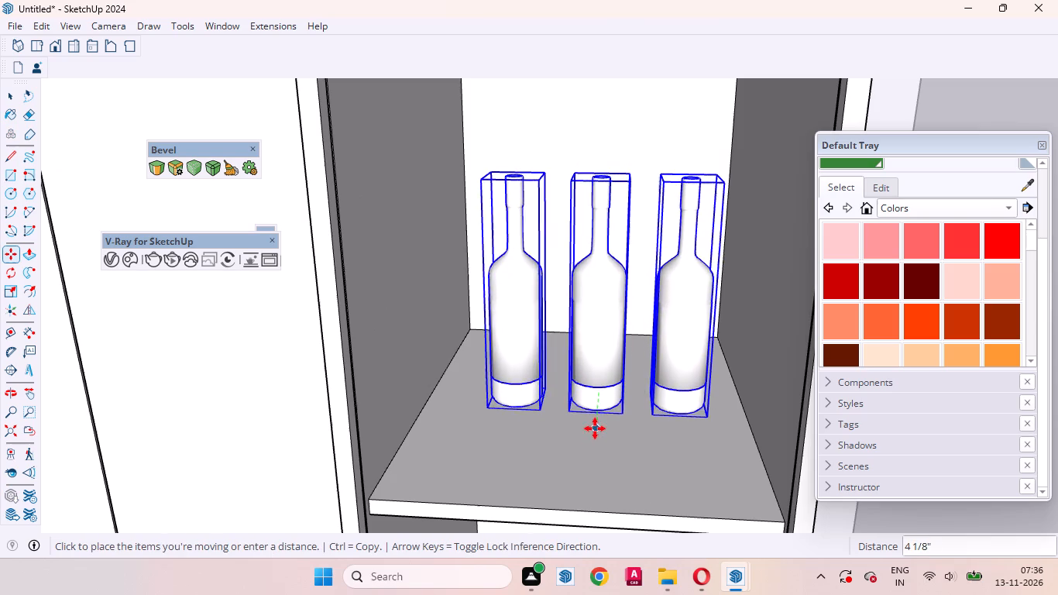
click(593, 440)
key(space)
scroll(568, 325, down, 6)
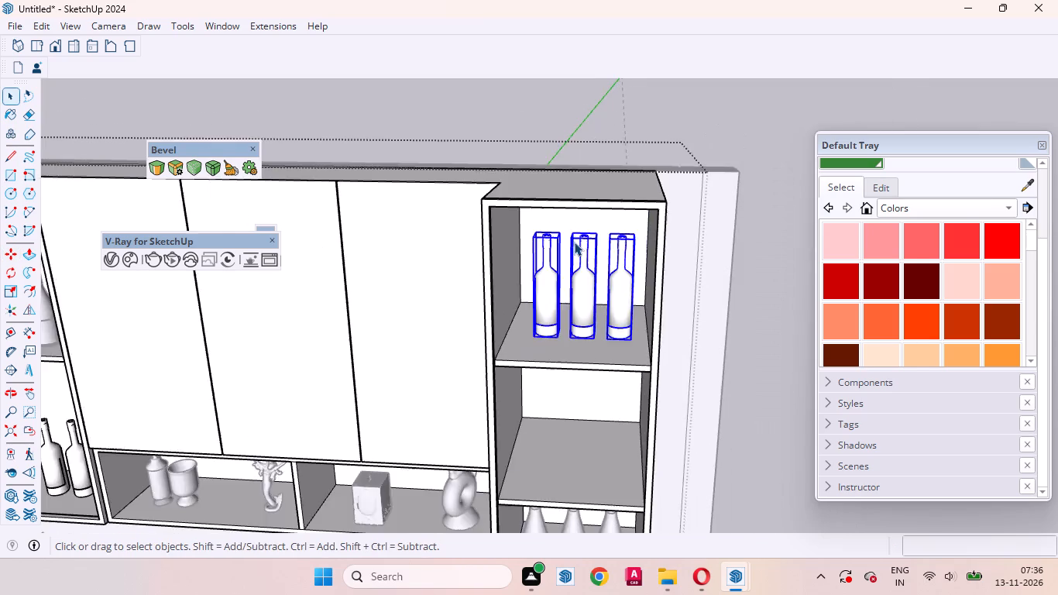
scroll(574, 242, down, 3)
scroll(573, 235, up, 1)
scroll(573, 235, down, 6)
click(727, 355)
Copy the four wine glasses from the tall unit's bottom shelf about 5' 8 3/4" up to the shelf directly below the top bottles.
scroll(721, 335, down, 4)
middle_drag(634, 379, 653, 284)
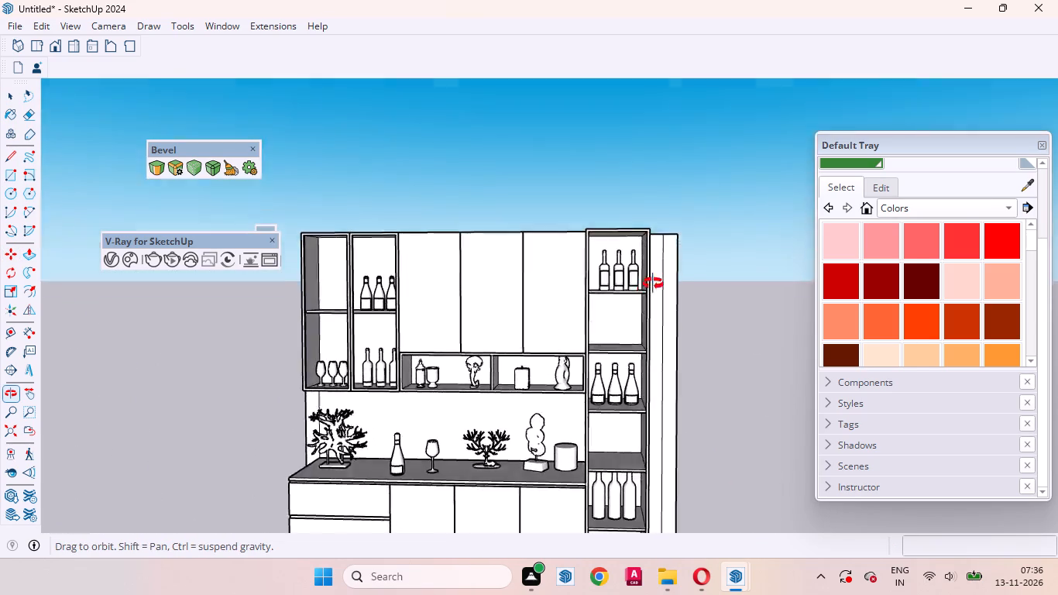
middle_drag(653, 284, 603, 293)
scroll(713, 317, down, 3)
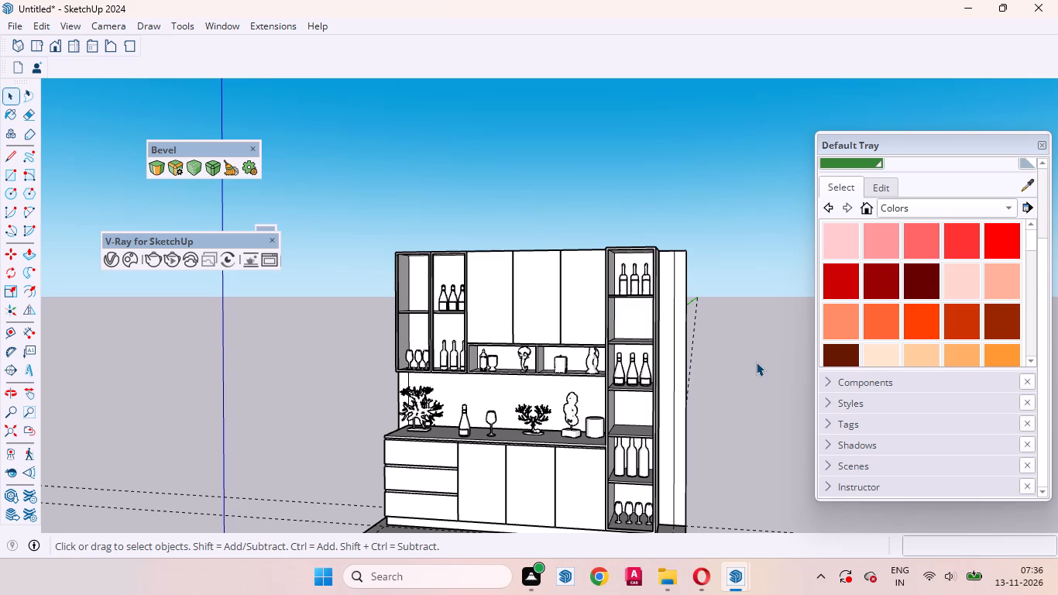
scroll(582, 370, down, 4)
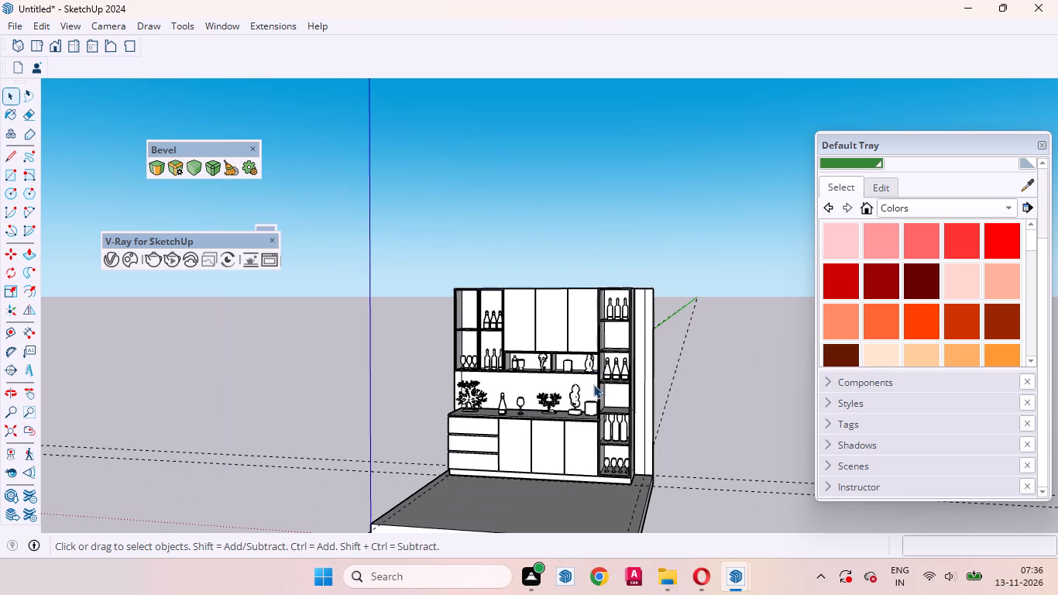
scroll(580, 492, up, 13)
click(640, 439)
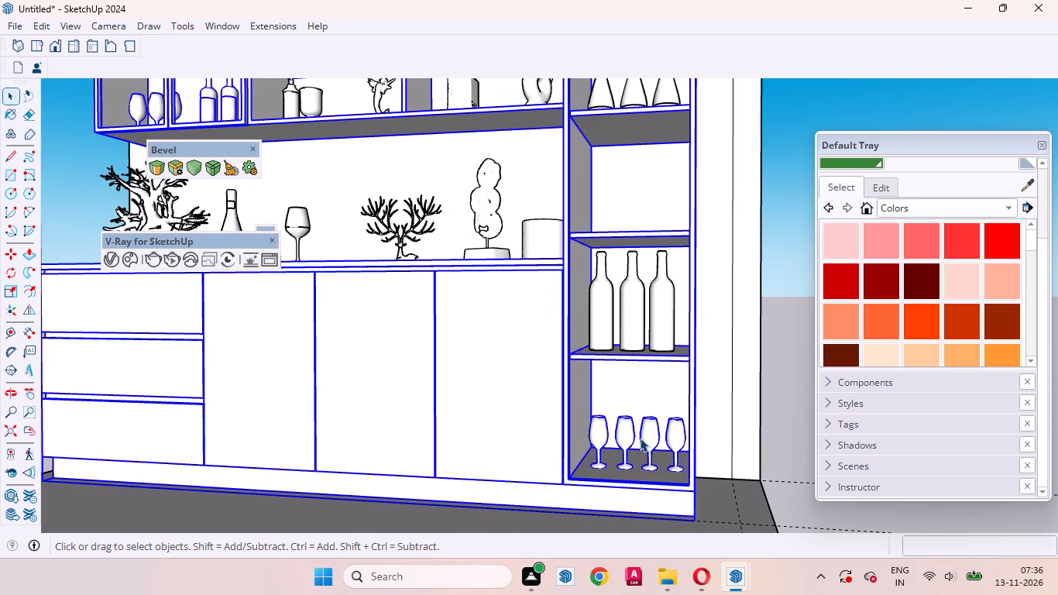
double_click(658, 433)
click(654, 433)
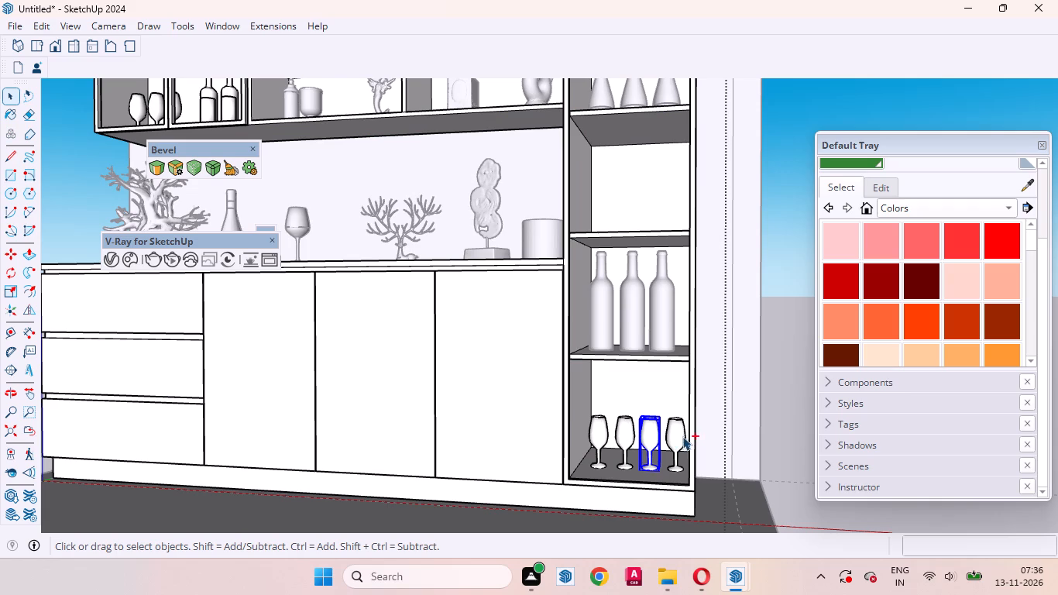
ctrl+click(682, 436)
ctrl+click(630, 441)
ctrl+click(599, 436)
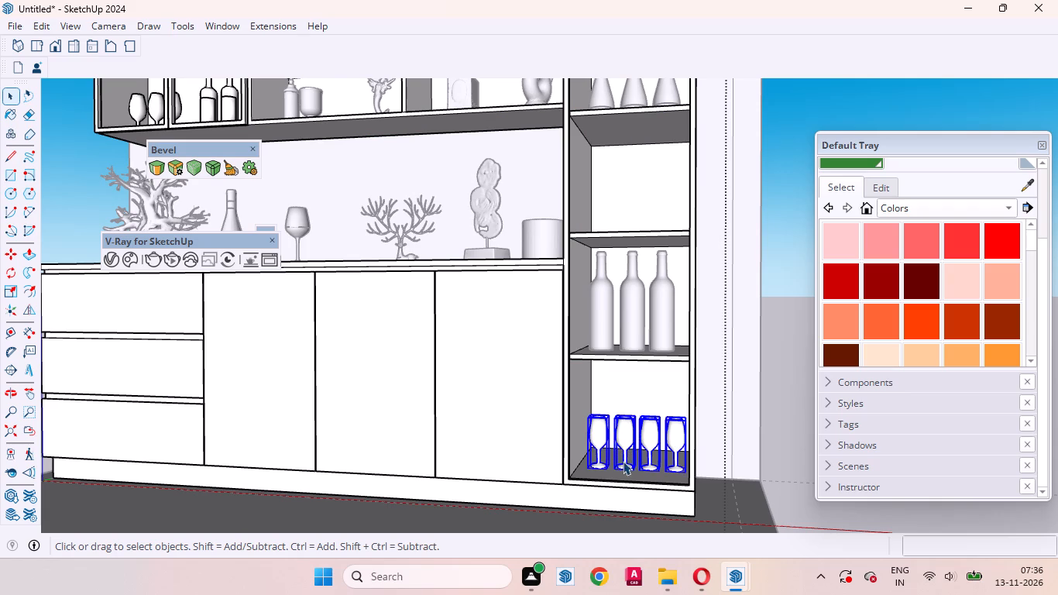
key(m)
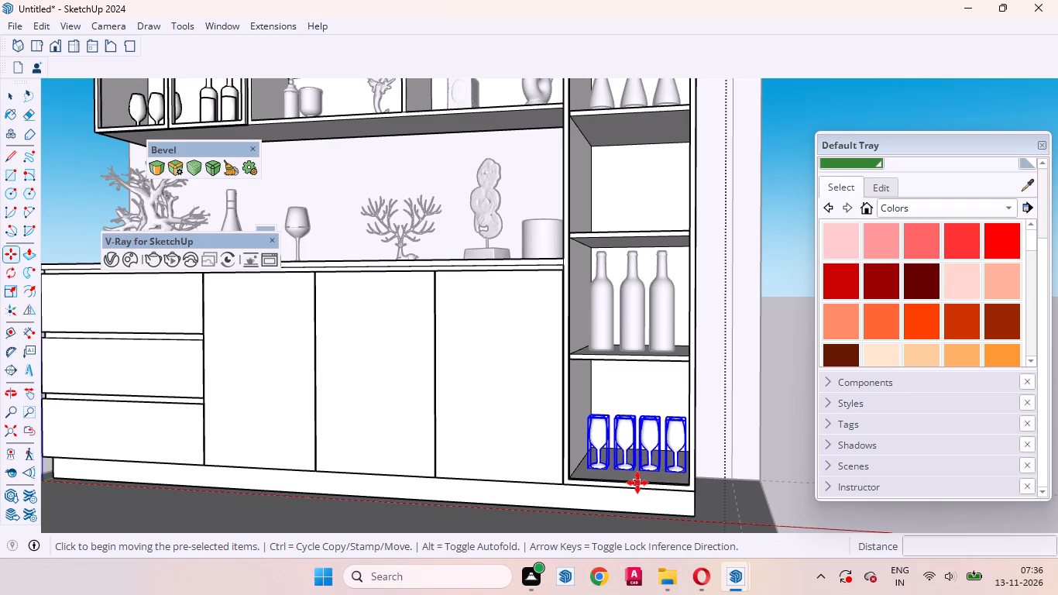
click(637, 483)
scroll(652, 444, down, 10)
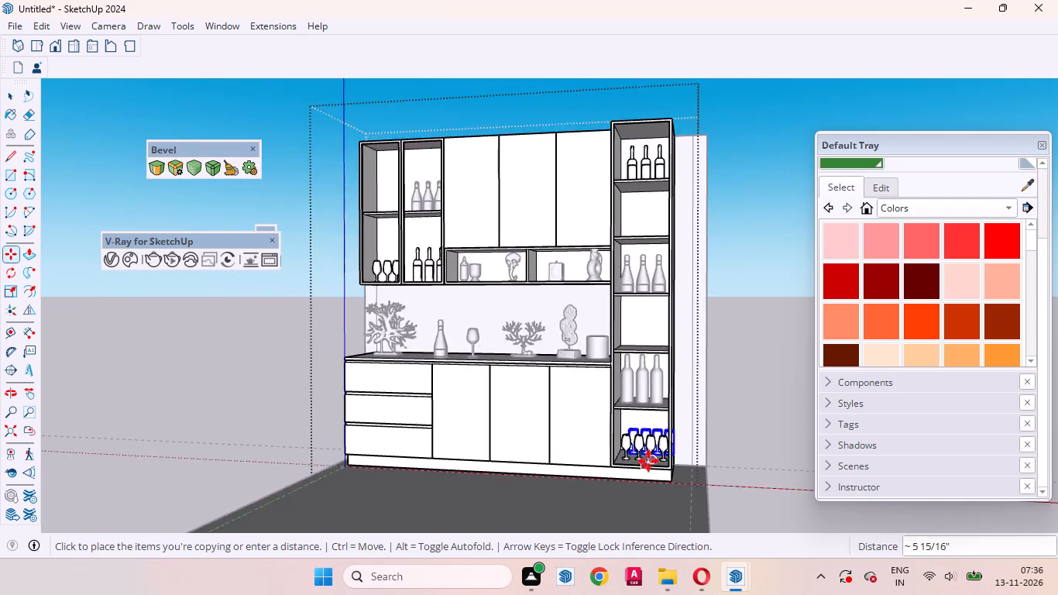
scroll(648, 461, down, 2)
scroll(649, 306, up, 8)
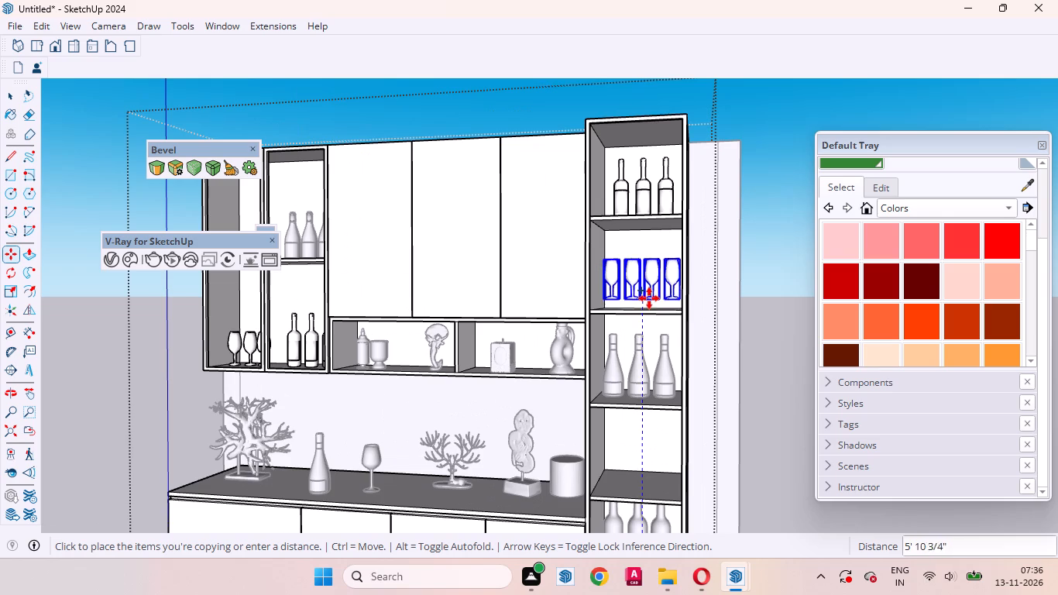
scroll(644, 299, up, 7)
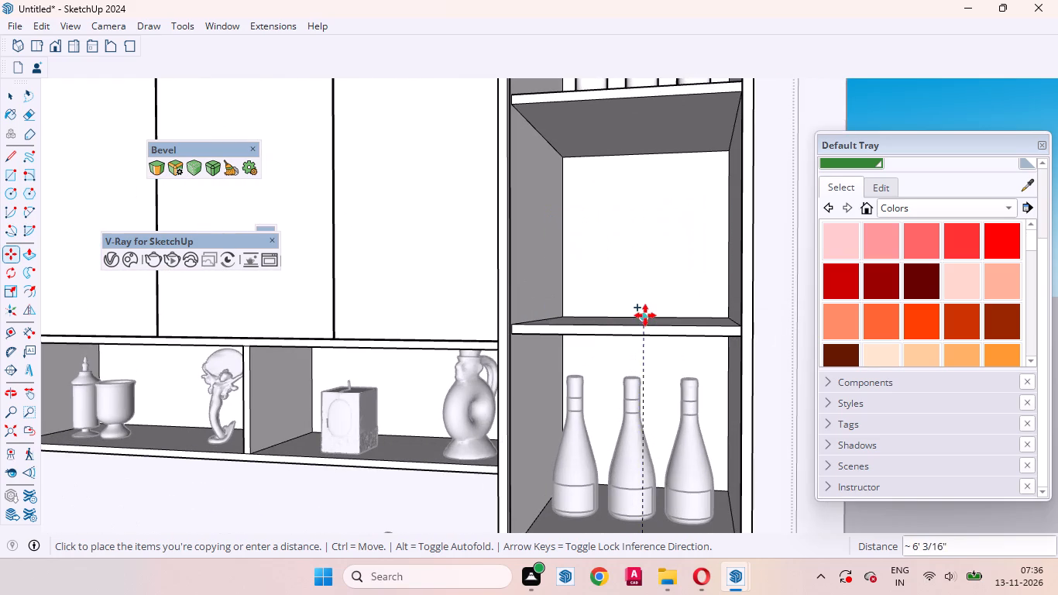
click(645, 318)
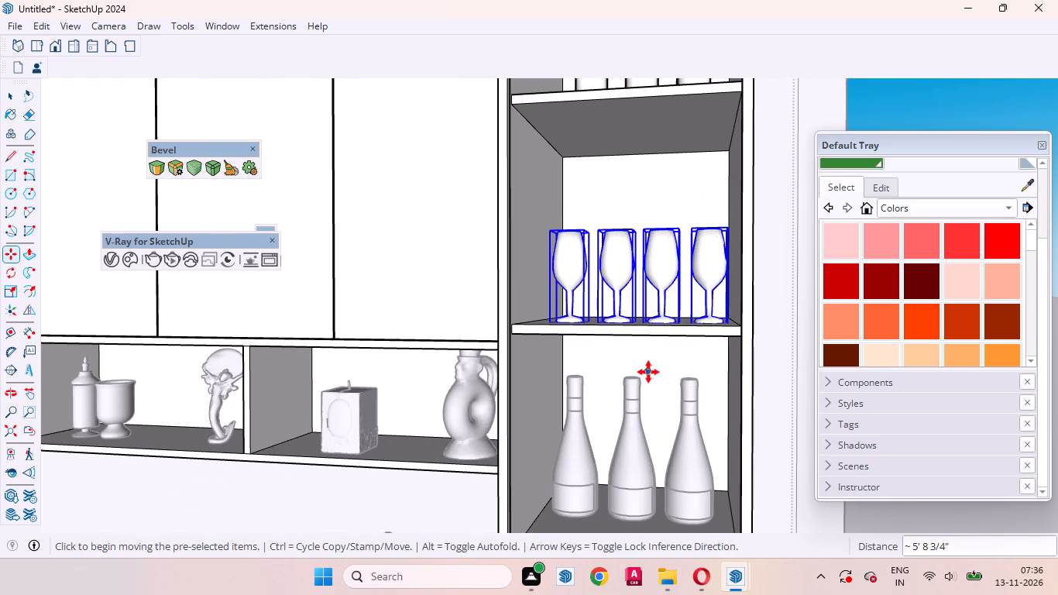
key(space)
middle_drag(648, 340, 629, 332)
scroll(630, 290, down, 2)
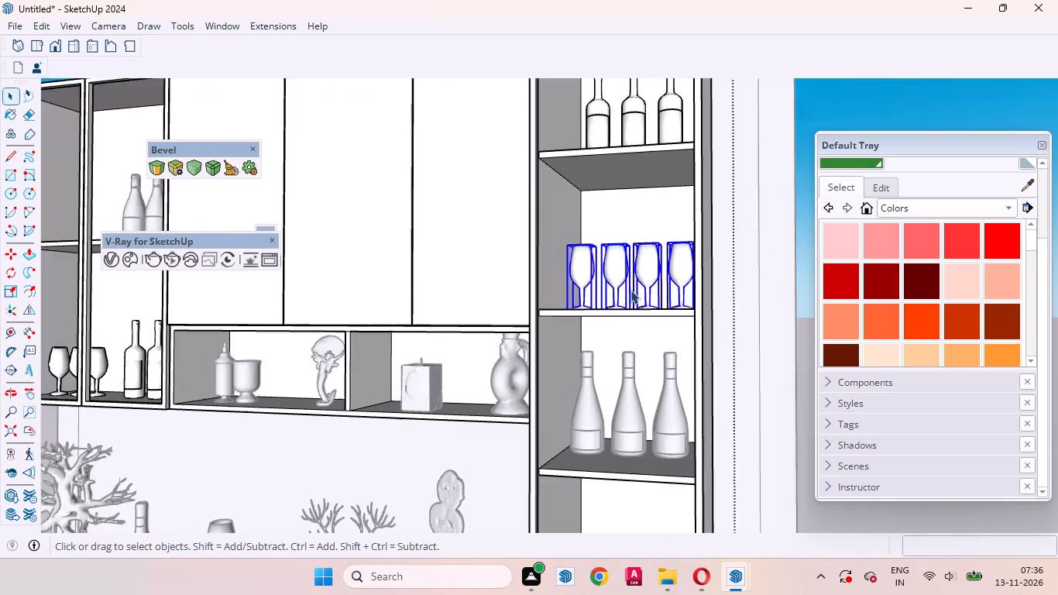
scroll(630, 290, down, 8)
click(746, 335)
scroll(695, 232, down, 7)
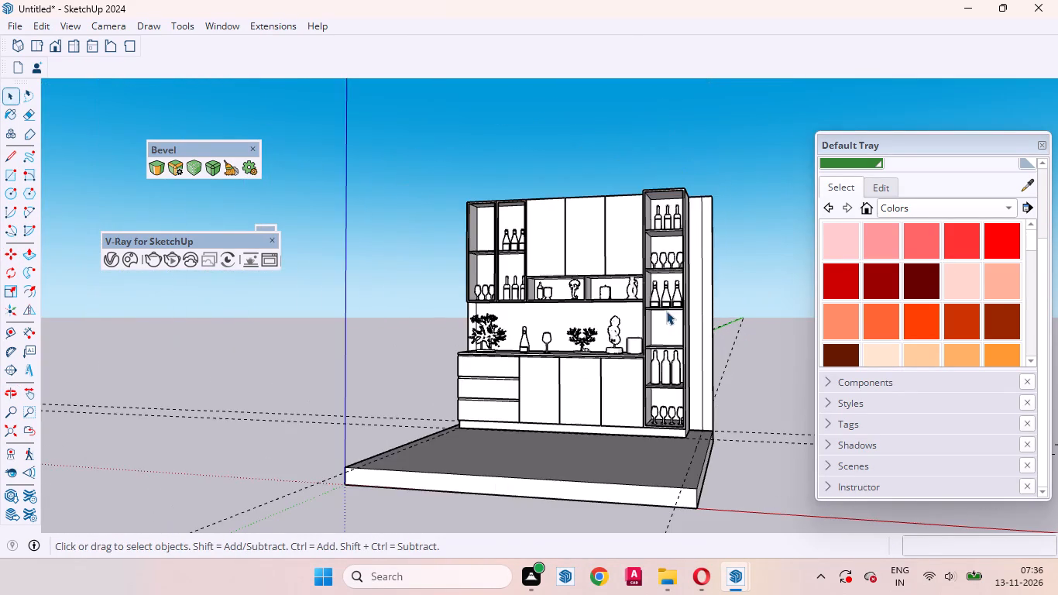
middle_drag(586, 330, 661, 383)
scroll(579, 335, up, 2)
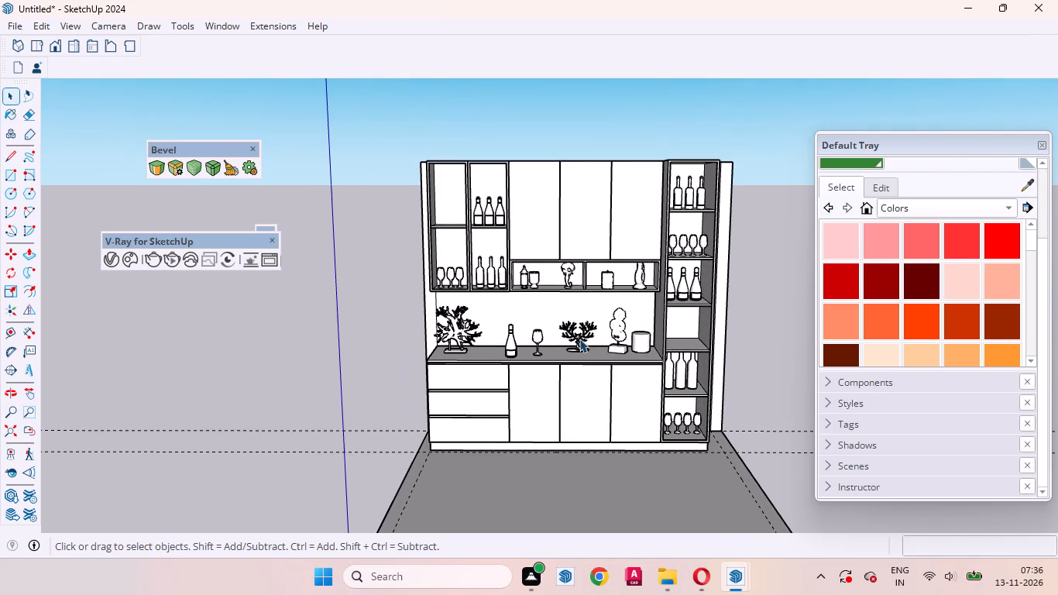
Examine the whole furnished cabinet from the front and at an angle for shelves that are still empty.
middle_drag(608, 380, 610, 387)
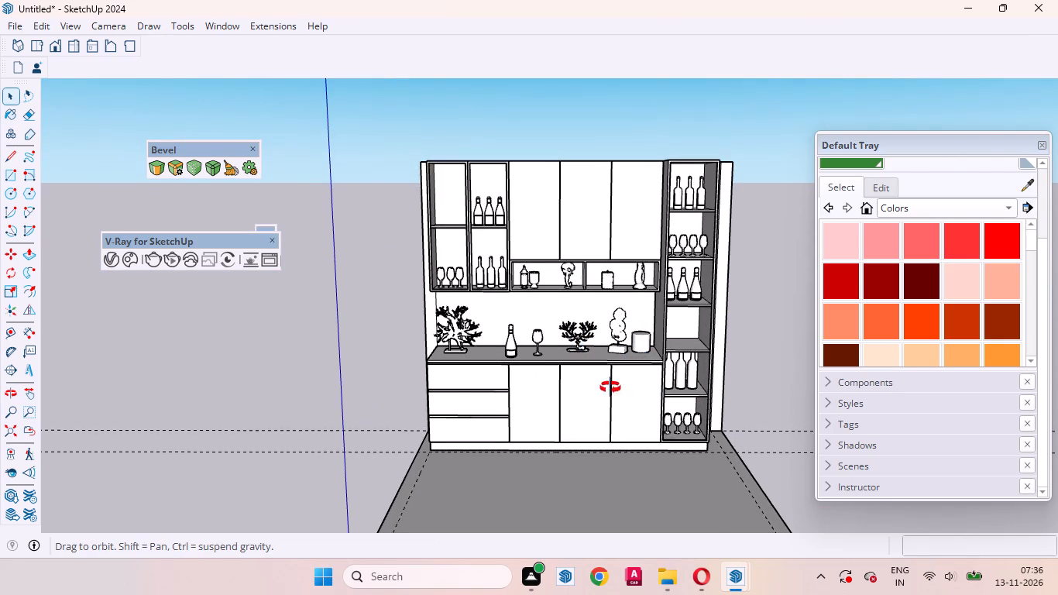
middle_drag(610, 387, 619, 372)
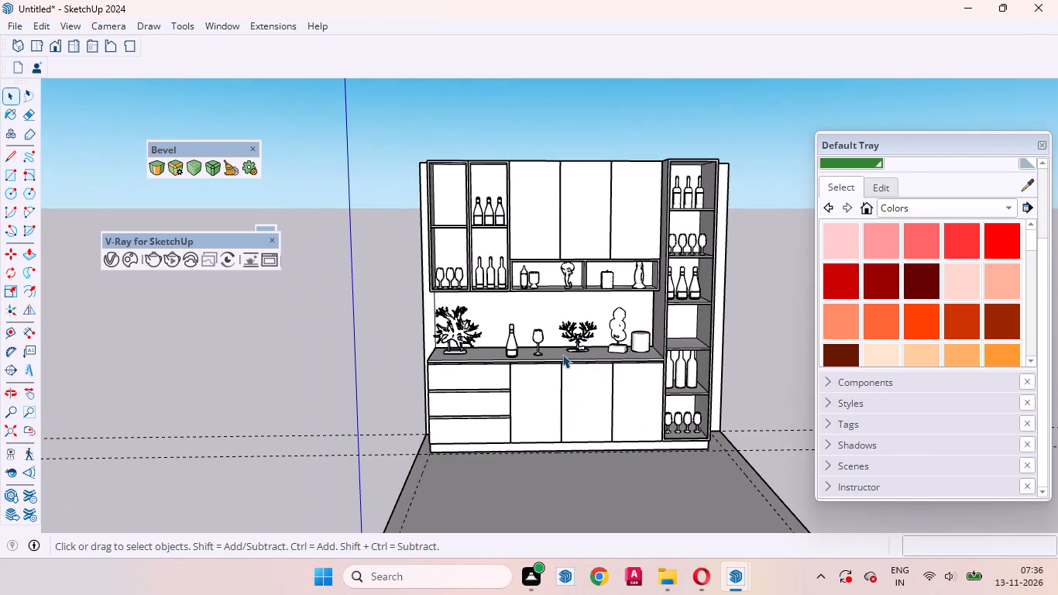
scroll(562, 274, up, 5)
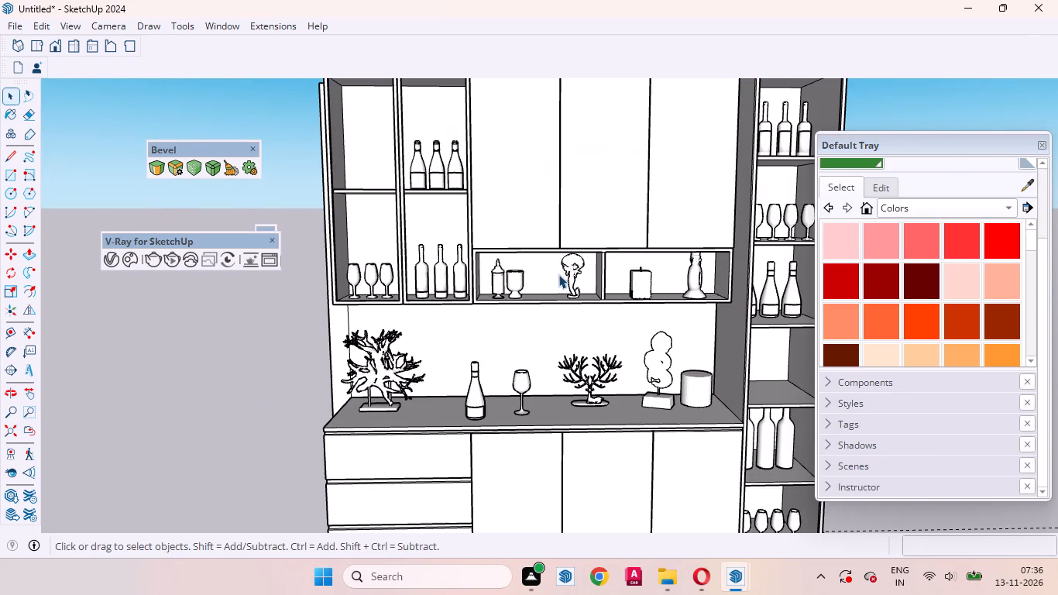
middle_drag(553, 299, 486, 277)
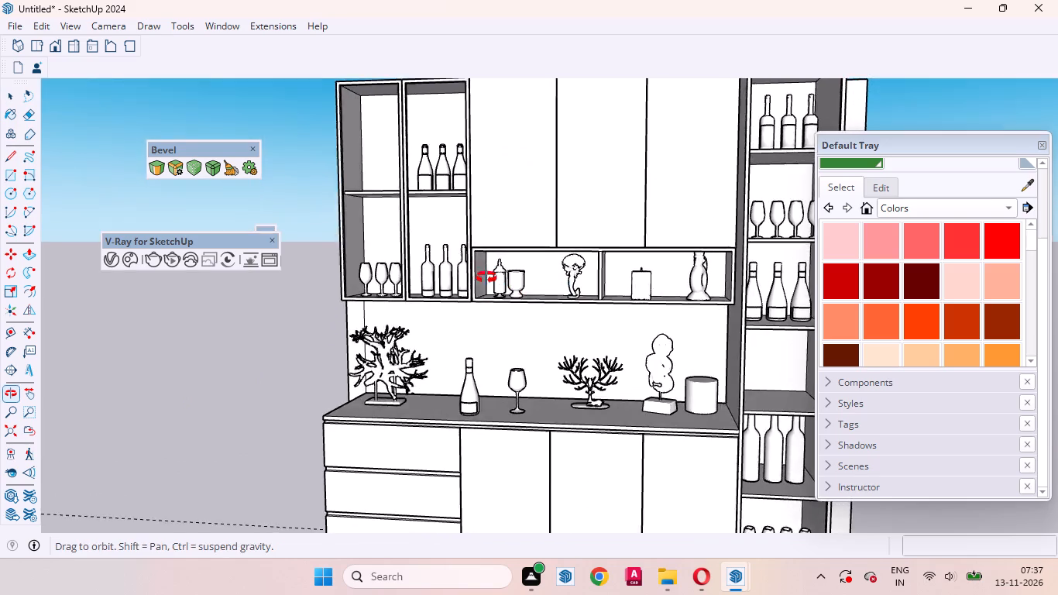
middle_drag(486, 277, 441, 273)
scroll(594, 335, down, 8)
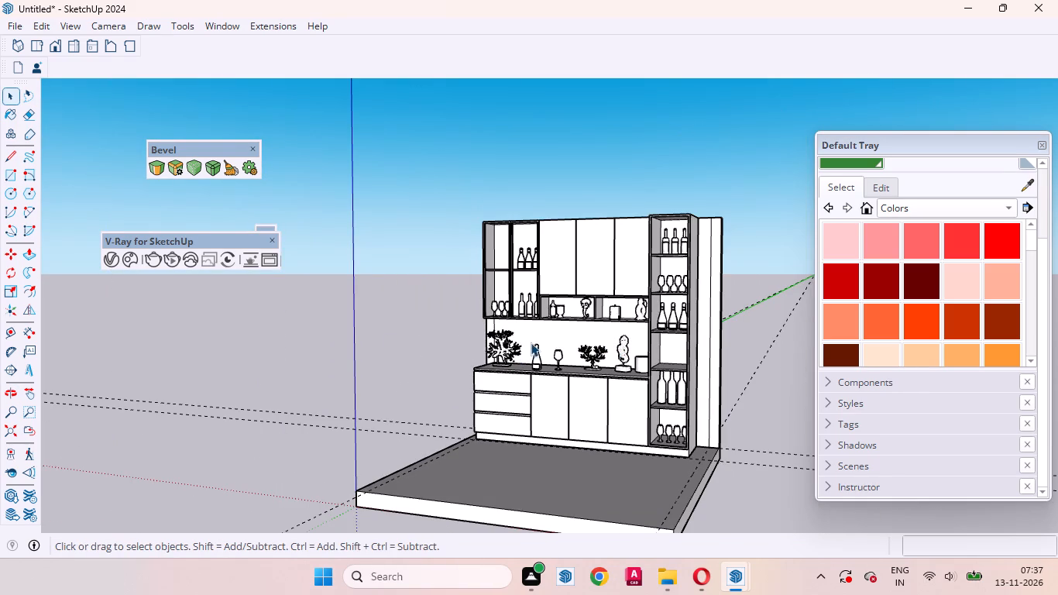
click(578, 265)
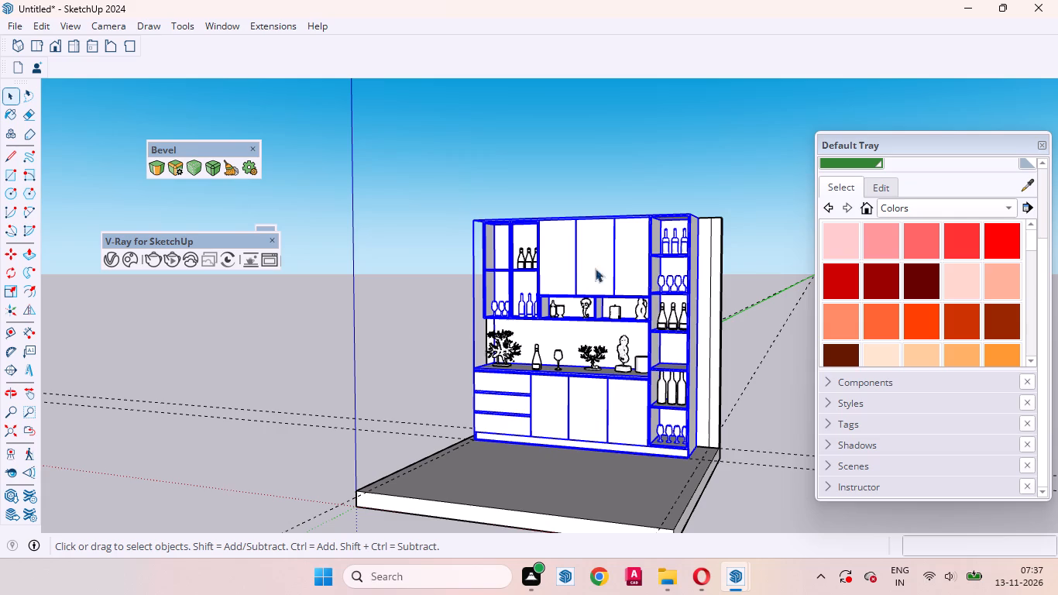
click(749, 376)
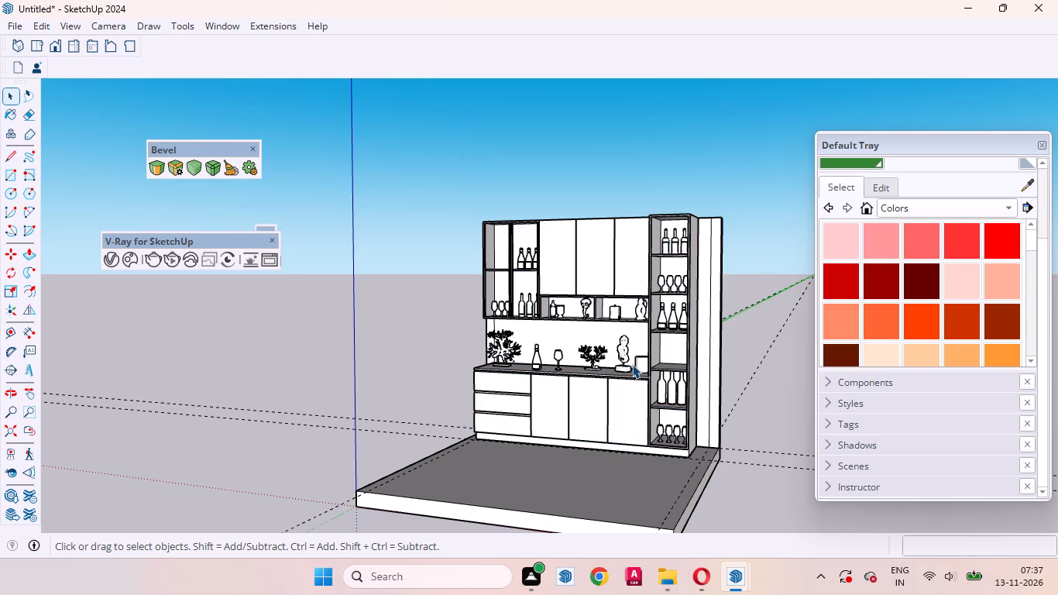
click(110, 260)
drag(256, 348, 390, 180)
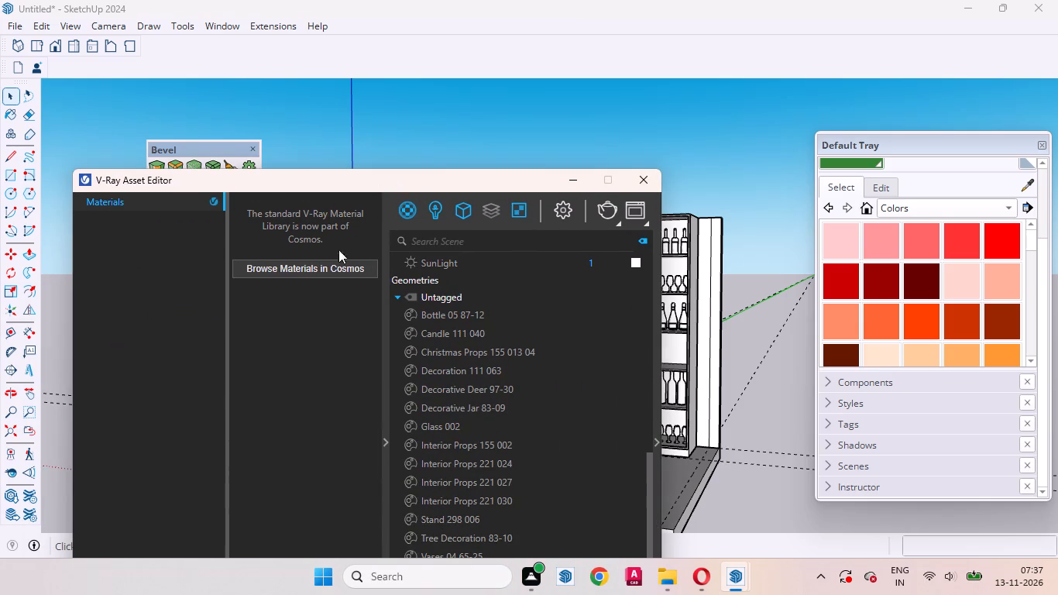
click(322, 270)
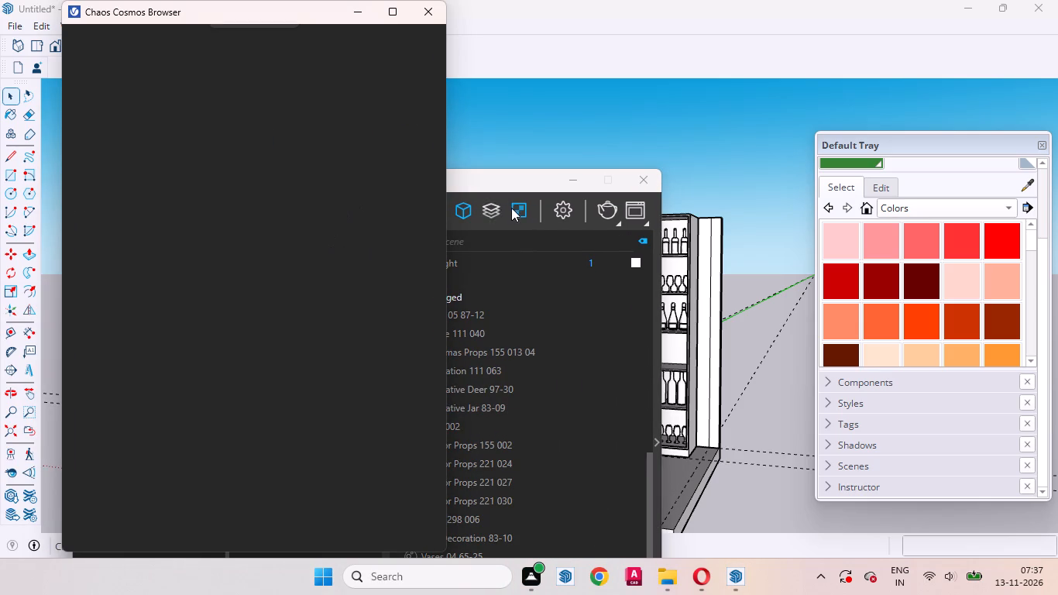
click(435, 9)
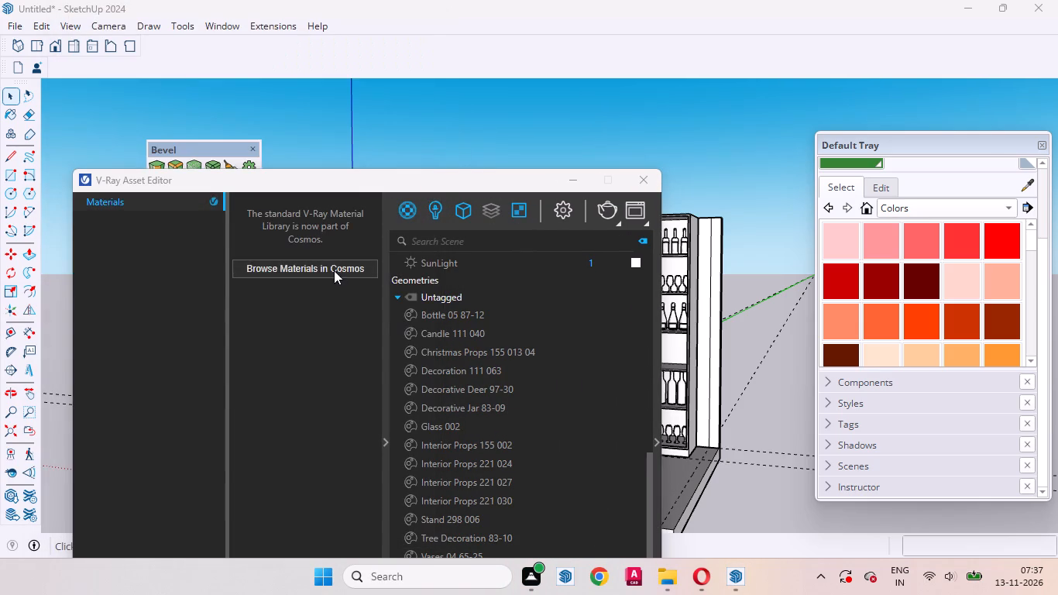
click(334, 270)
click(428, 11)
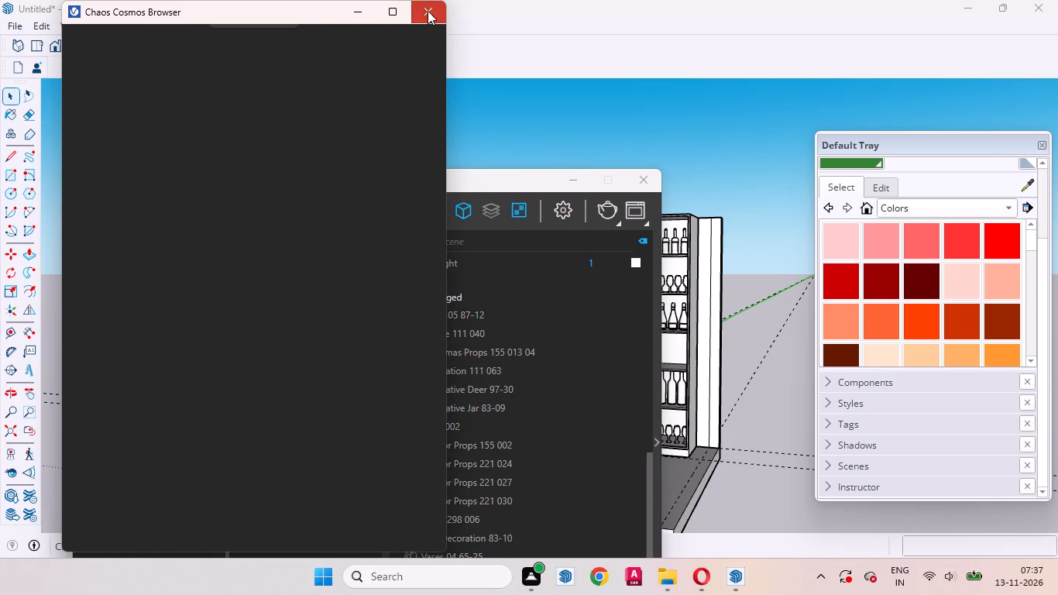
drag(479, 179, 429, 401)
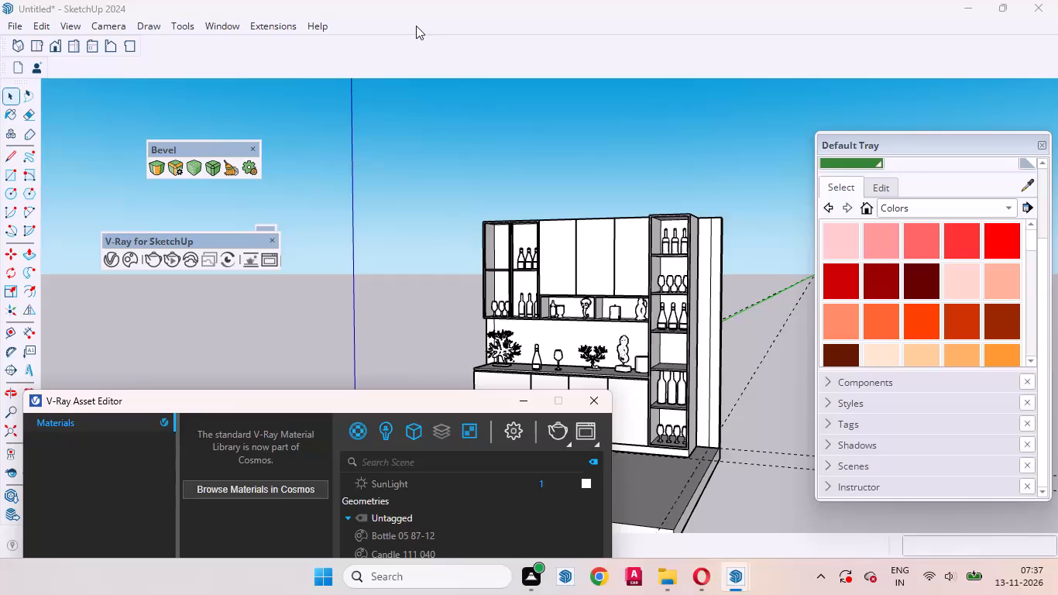
Show the Click-Change 2 - Kitchen equipment tools.
right_click(416, 26)
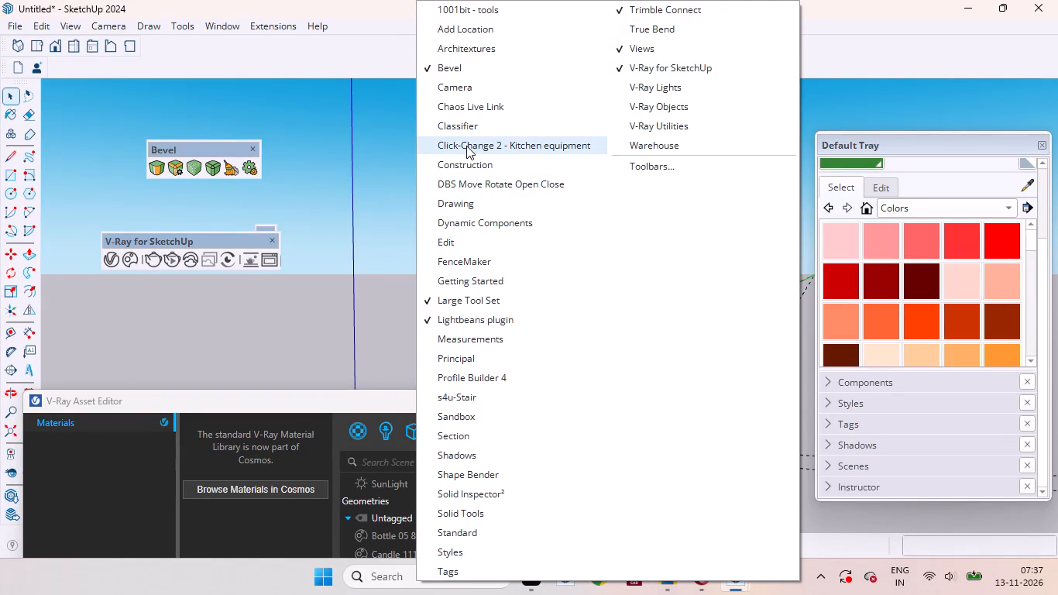
click(466, 146)
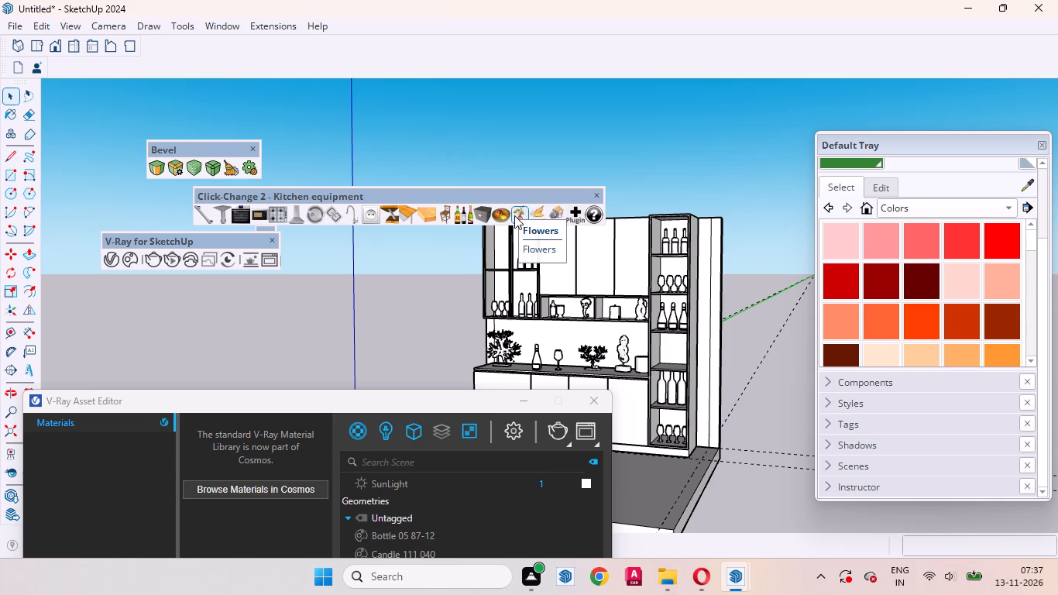
Insert a Click-Change 2 bottle on the empty upper shelf of the wall cabinet's leftmost open compartment.
click(460, 215)
scroll(666, 353, down, 4)
scroll(673, 353, up, 1)
scroll(674, 353, down, 4)
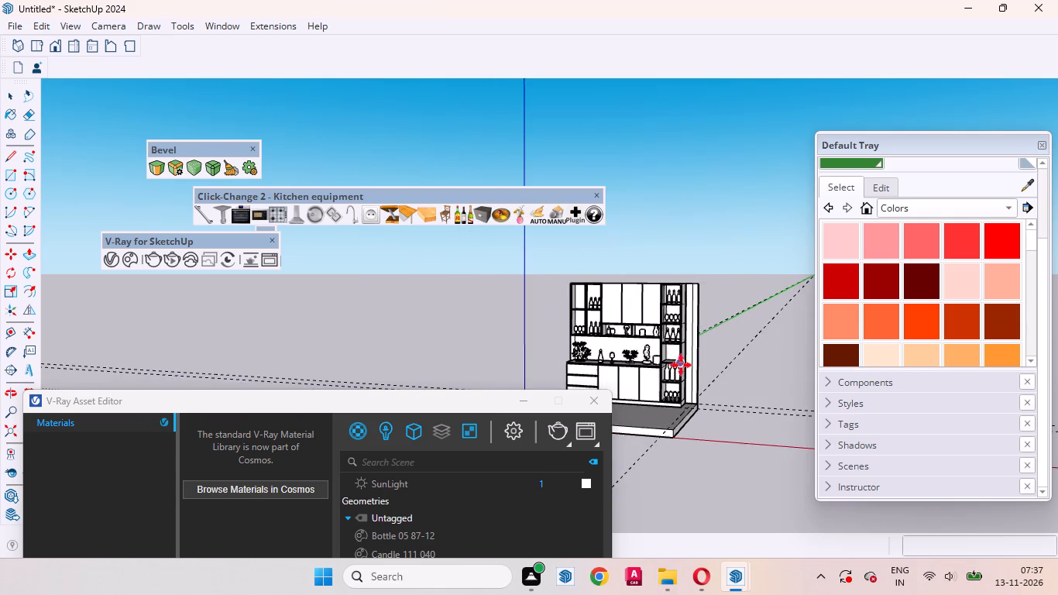
scroll(675, 366, up, 18)
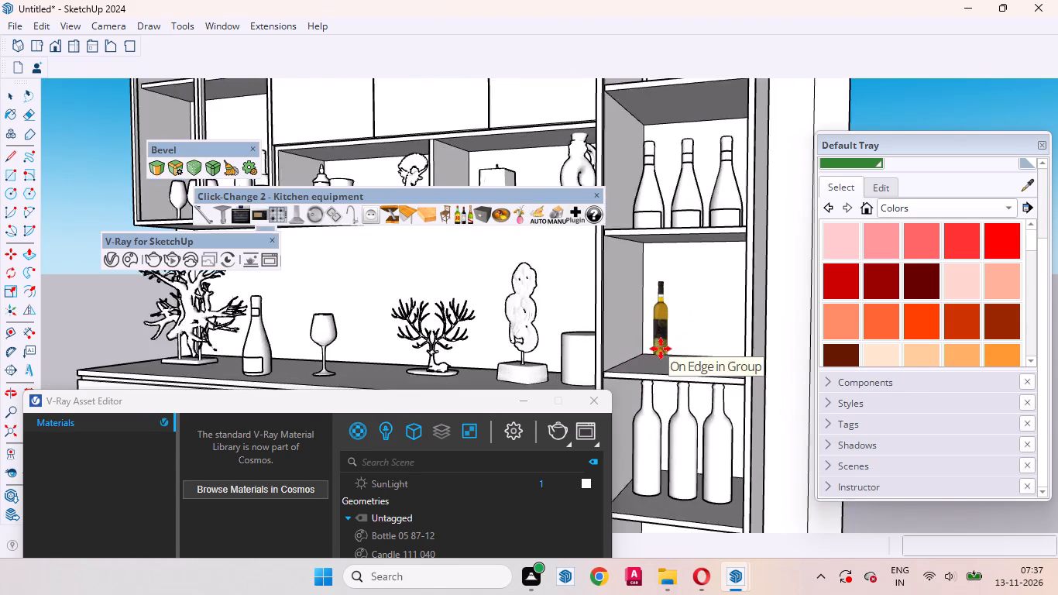
scroll(661, 349, up, 4)
middle_drag(661, 359, 648, 440)
scroll(668, 406, down, 2)
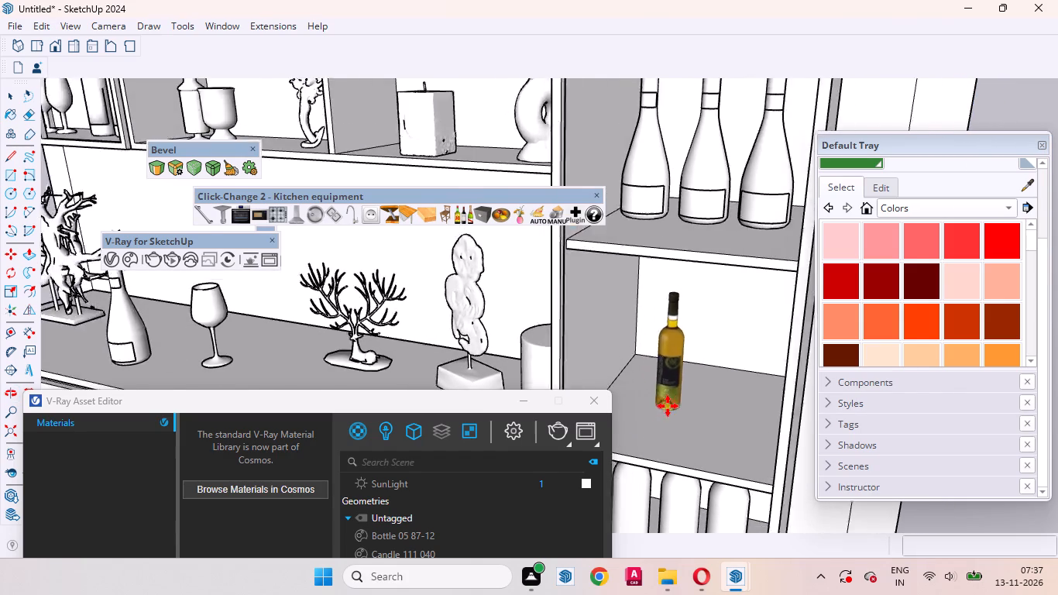
scroll(668, 406, down, 5)
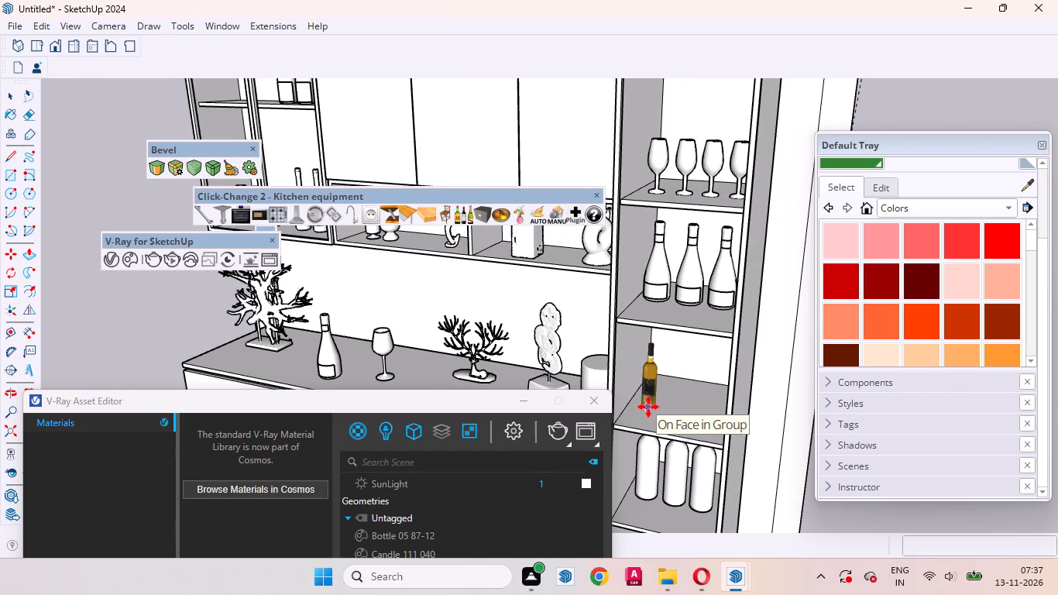
scroll(676, 410, down, 10)
scroll(715, 440, up, 1)
scroll(716, 444, down, 3)
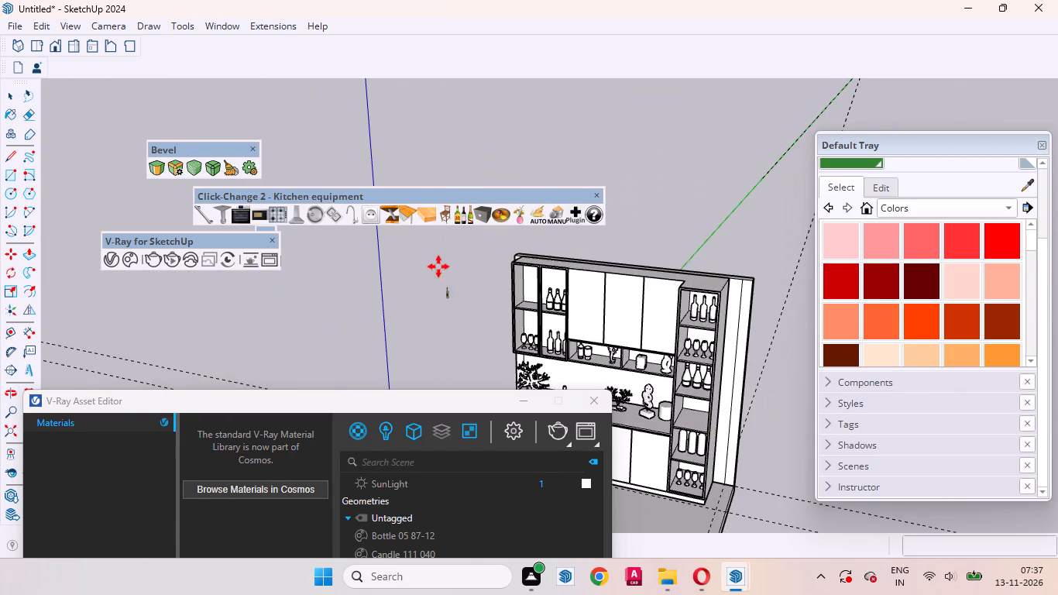
scroll(517, 280, up, 13)
scroll(562, 325, down, 7)
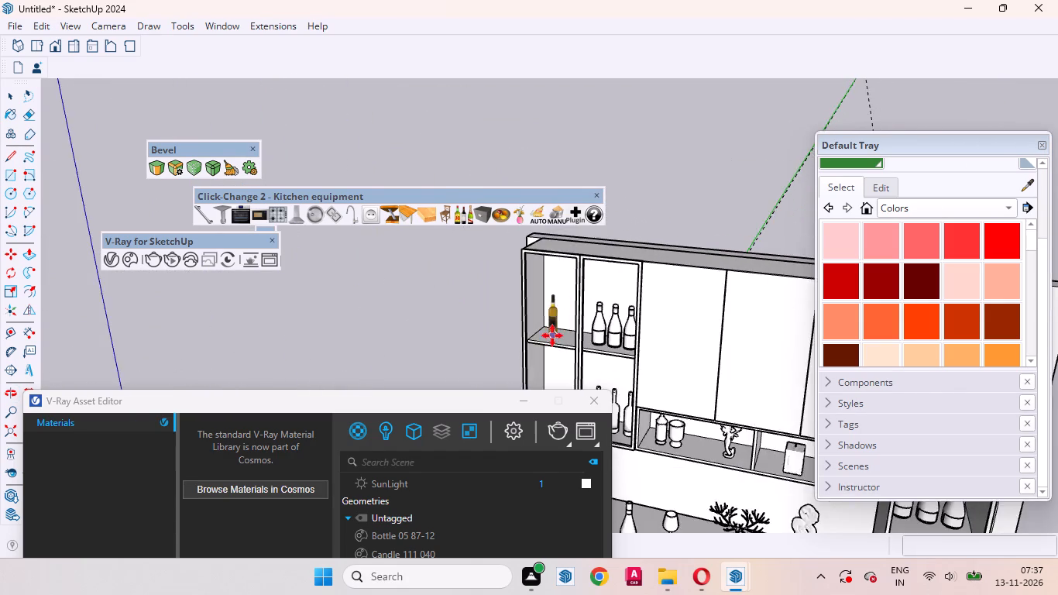
scroll(552, 335, up, 9)
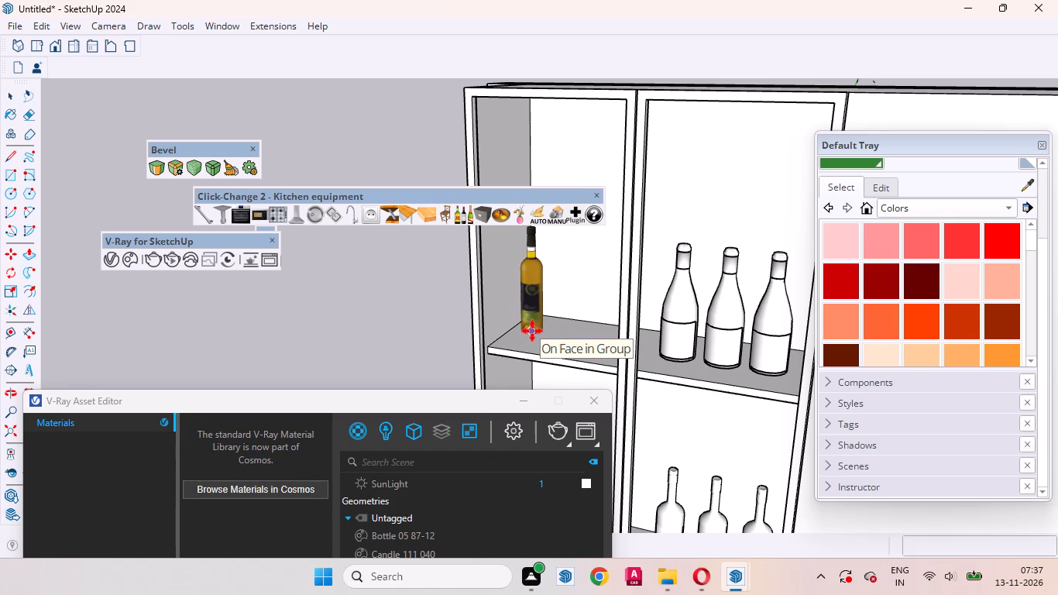
click(532, 331)
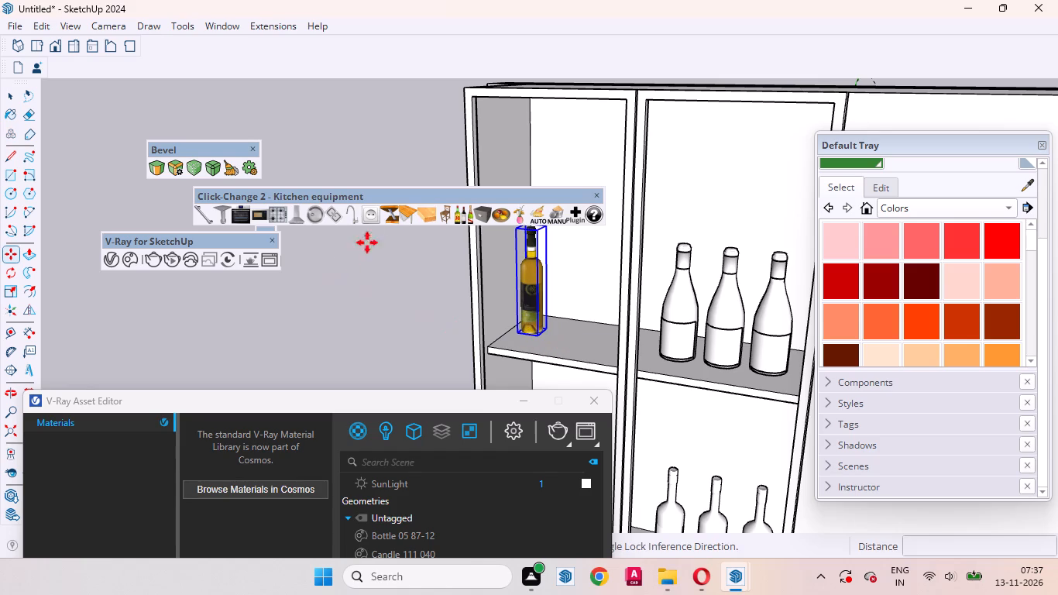
Cycle the inserted bottle through the Click-Change 2 accessory models until it is a small white lidded pot.
click(459, 212)
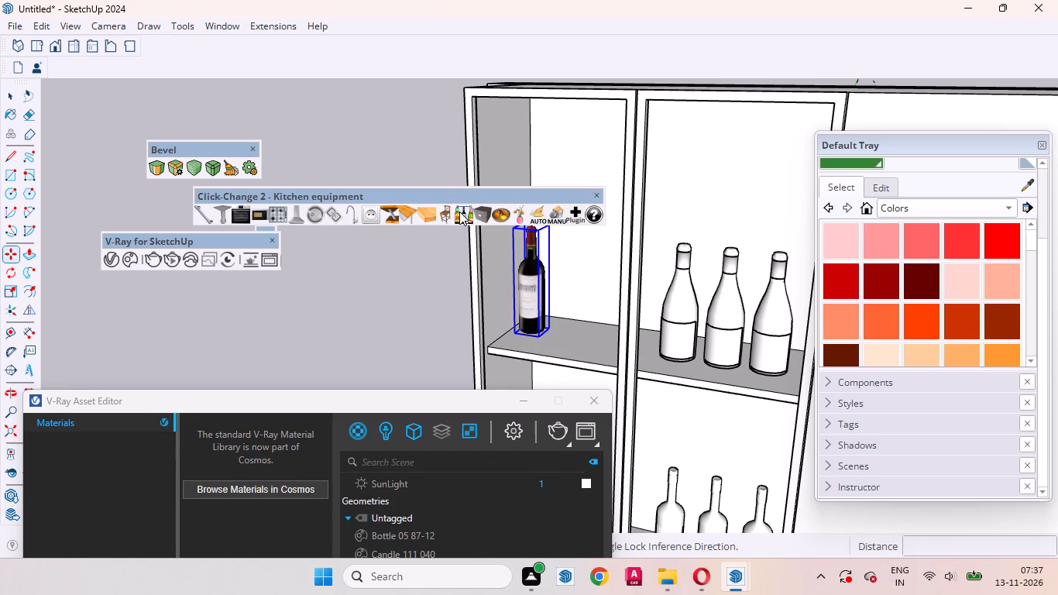
click(459, 212)
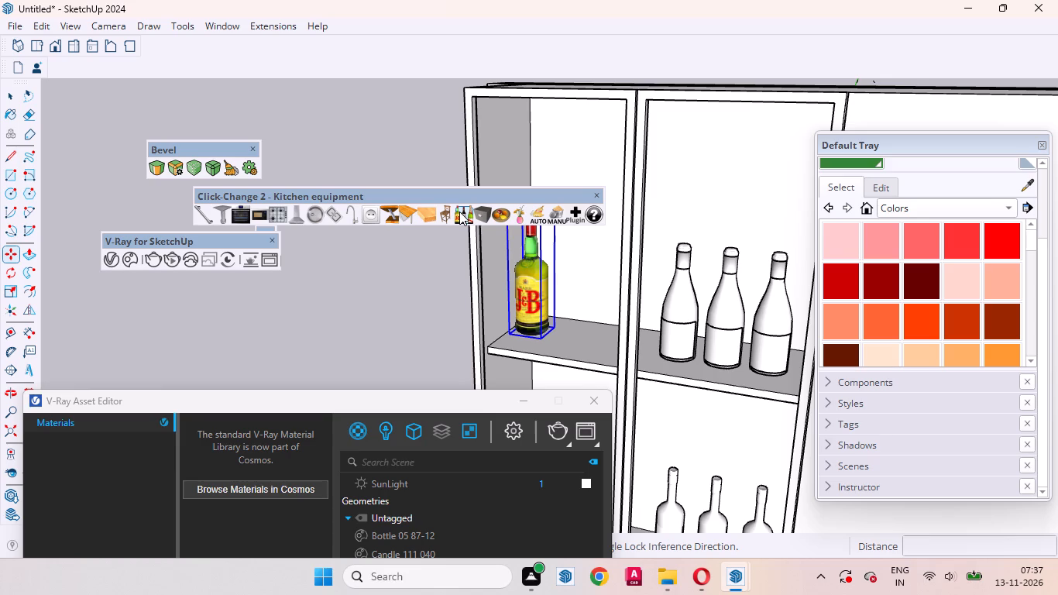
click(459, 212)
double_click(459, 212)
click(459, 212)
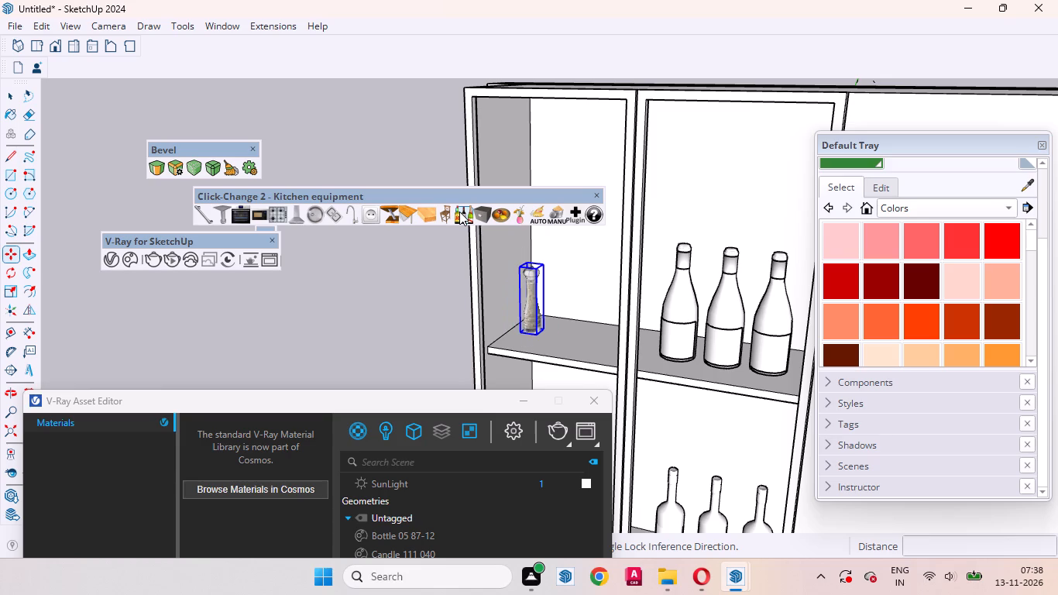
click(459, 212)
click(459, 212)
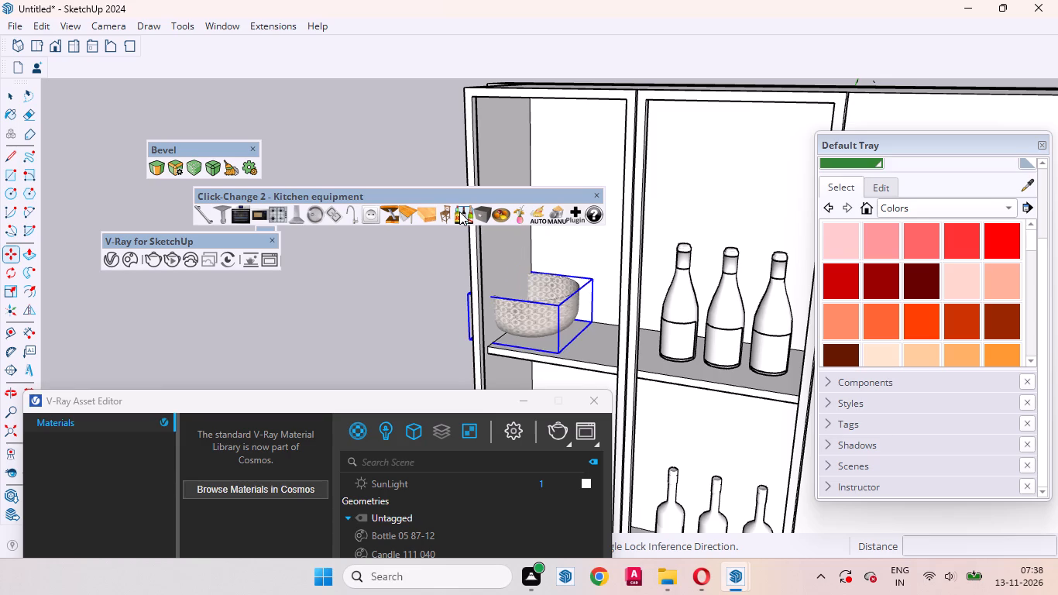
click(459, 212)
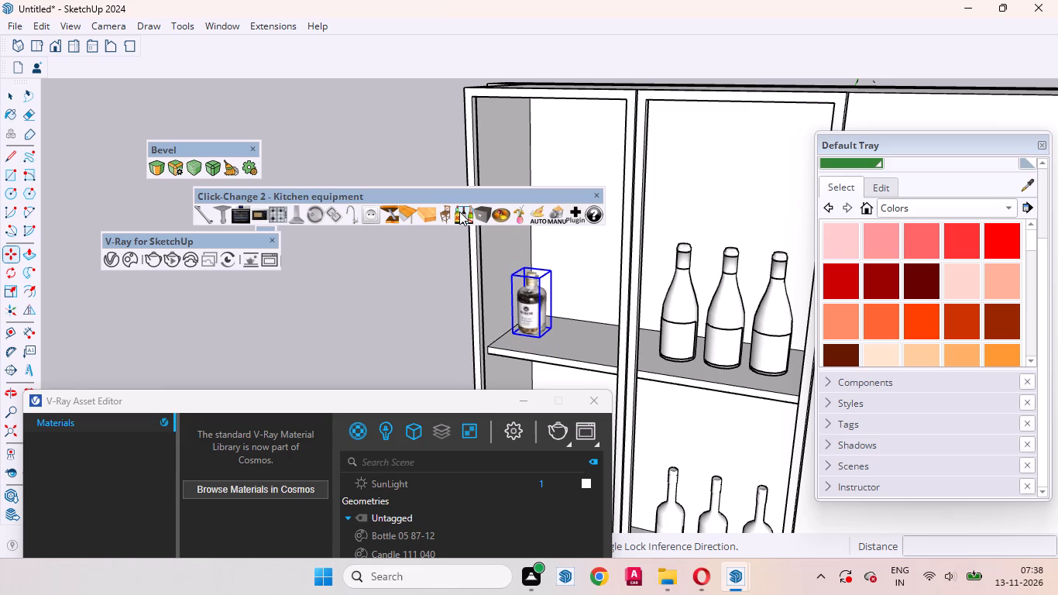
click(459, 212)
click(459, 212)
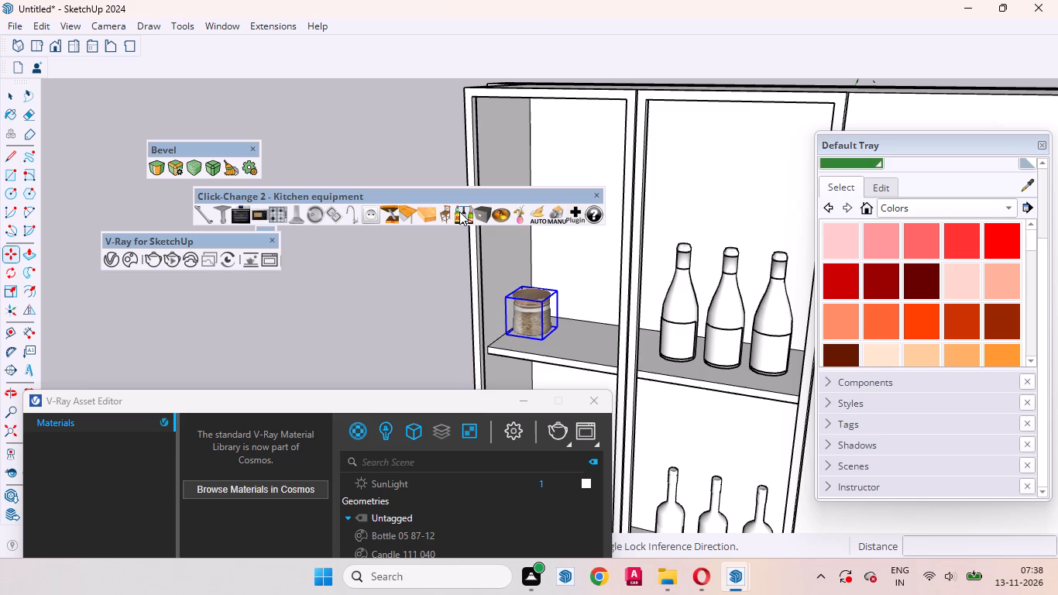
click(459, 212)
click(459, 212)
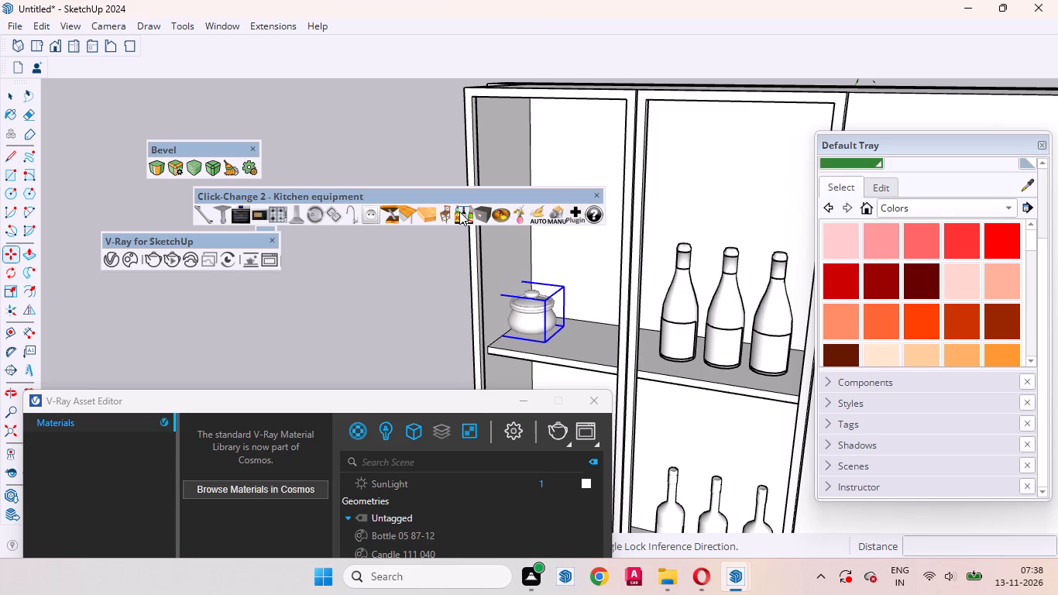
Move the small white lidded pot from the wall cabinet to the tall open unit's empty shelf between the two bottle rows.
middle_drag(516, 343, 606, 387)
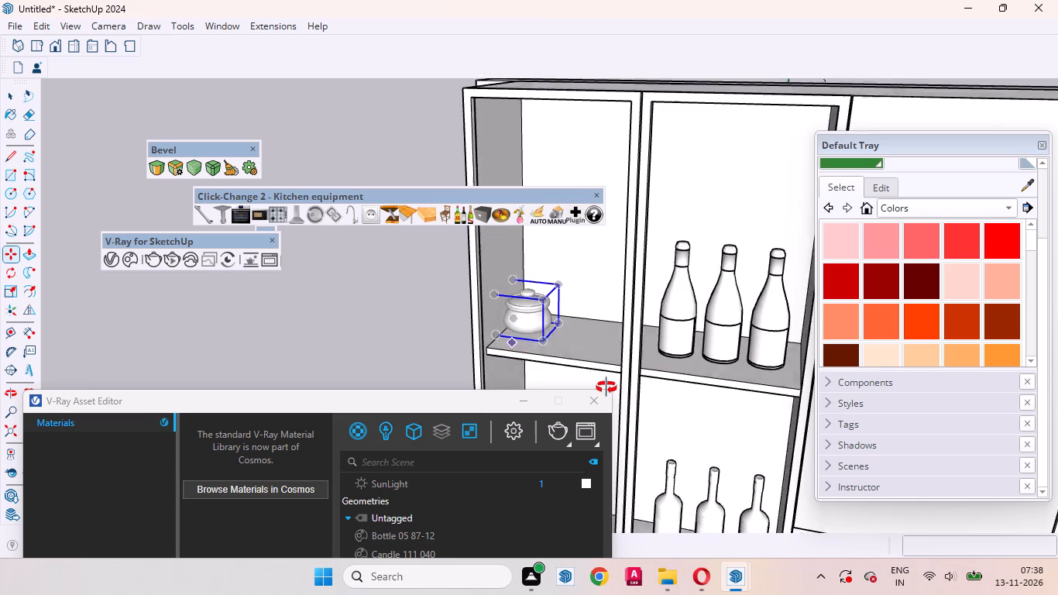
middle_drag(606, 387, 654, 408)
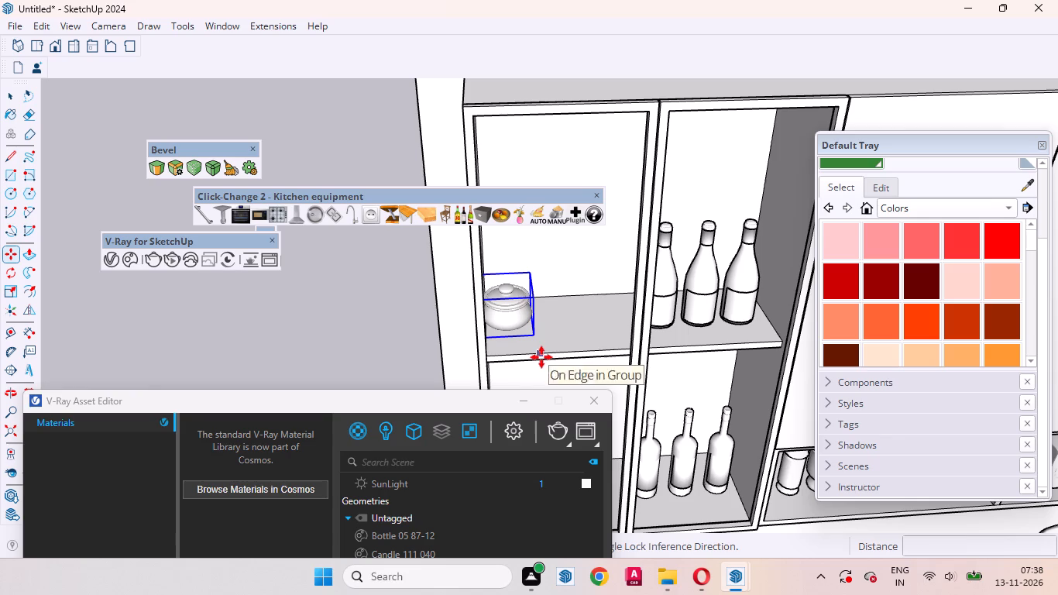
click(538, 336)
scroll(522, 370, down, 9)
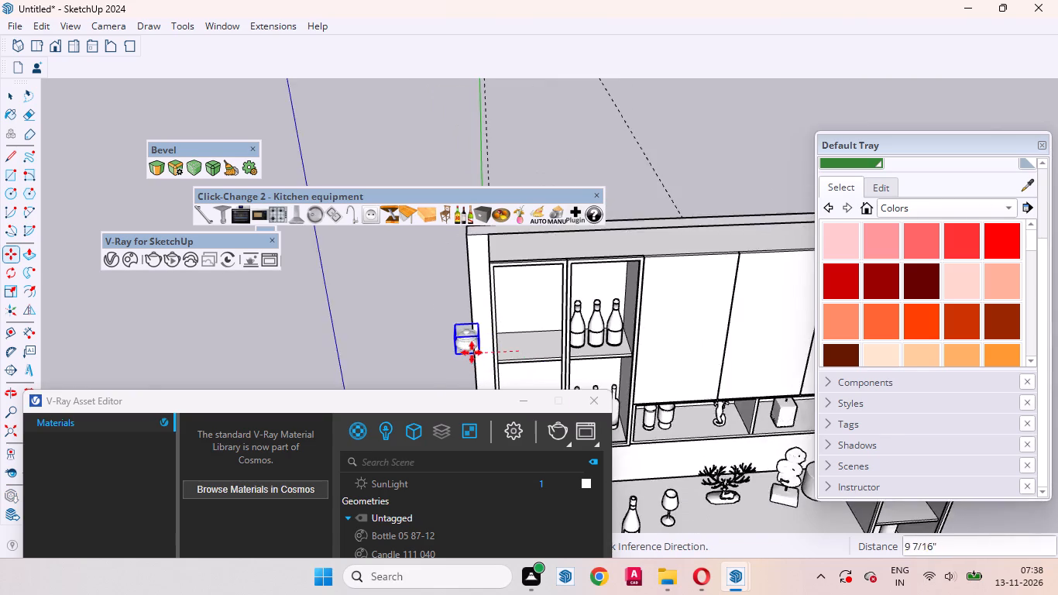
scroll(472, 353, down, 11)
scroll(638, 421, up, 13)
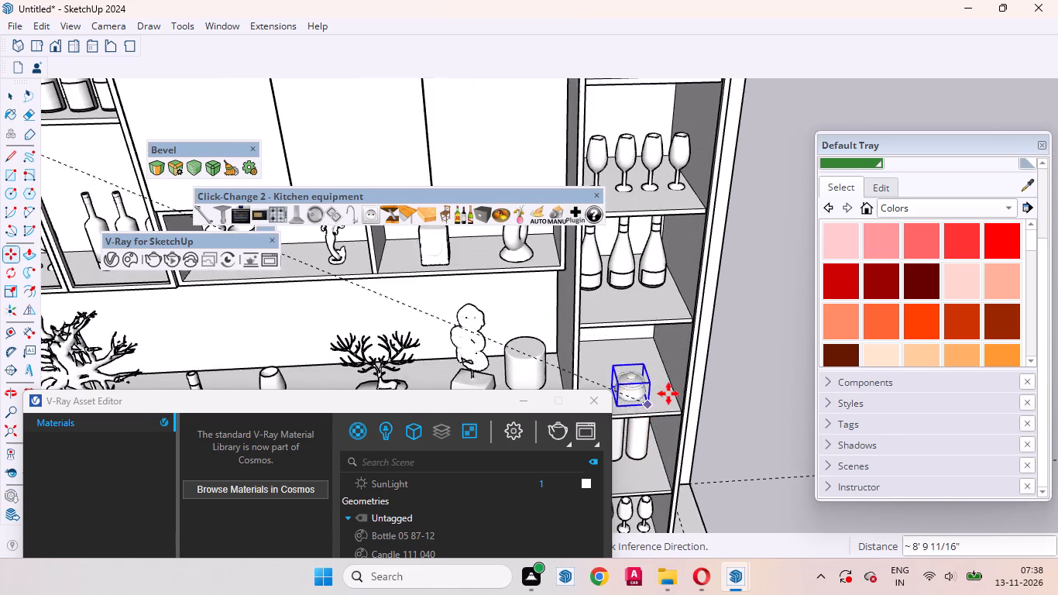
scroll(702, 372, down, 8)
middle_drag(696, 385, 662, 319)
scroll(661, 356, up, 9)
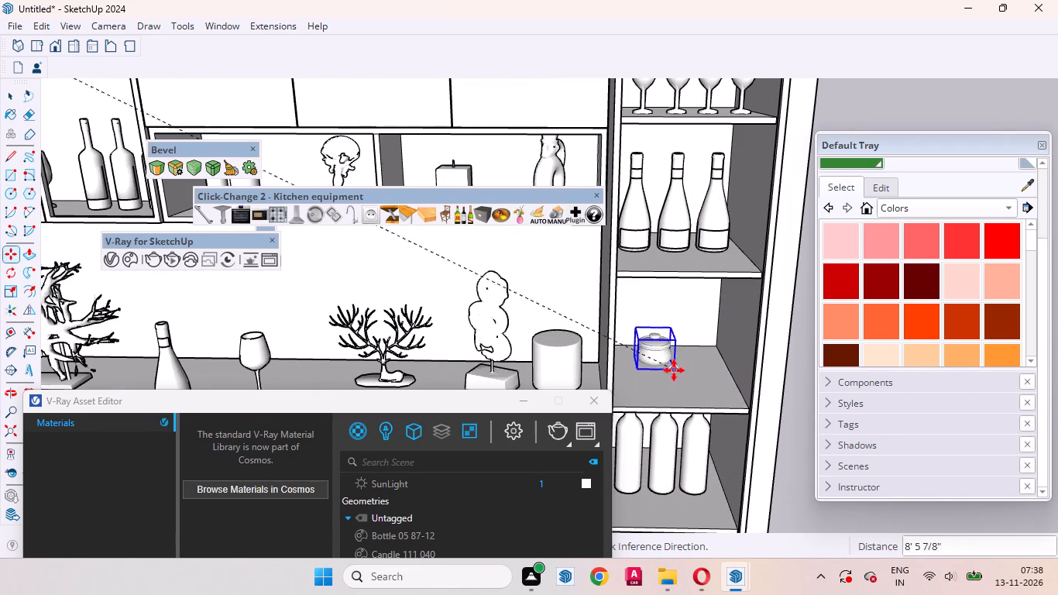
click(669, 387)
Copy the lidded pot about 6 11/16" sideways along the same shelf of the tall open unit.
middle_drag(680, 396, 658, 291)
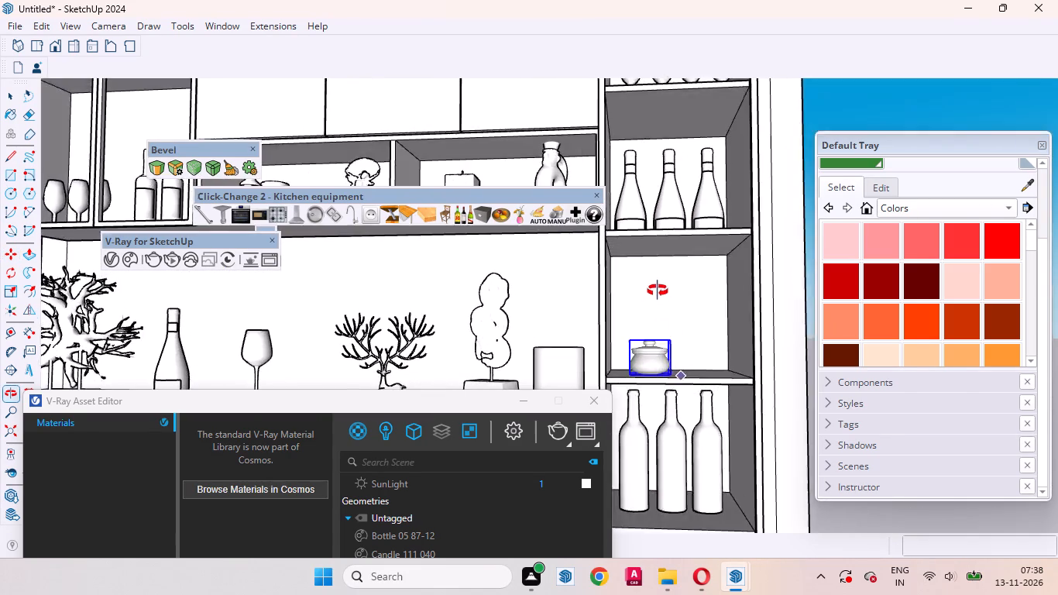
middle_drag(658, 291, 673, 395)
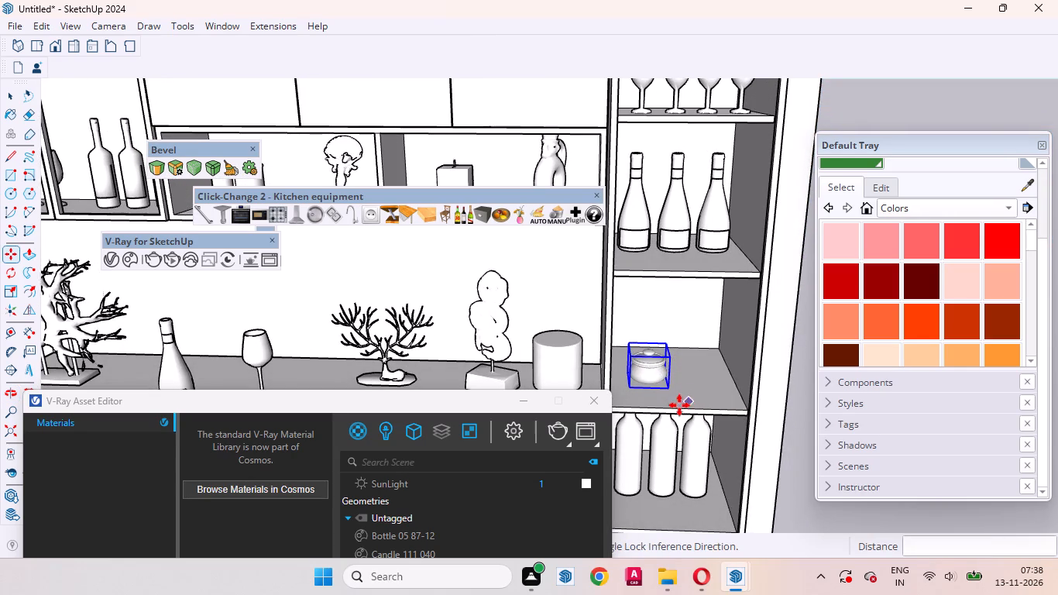
click(650, 403)
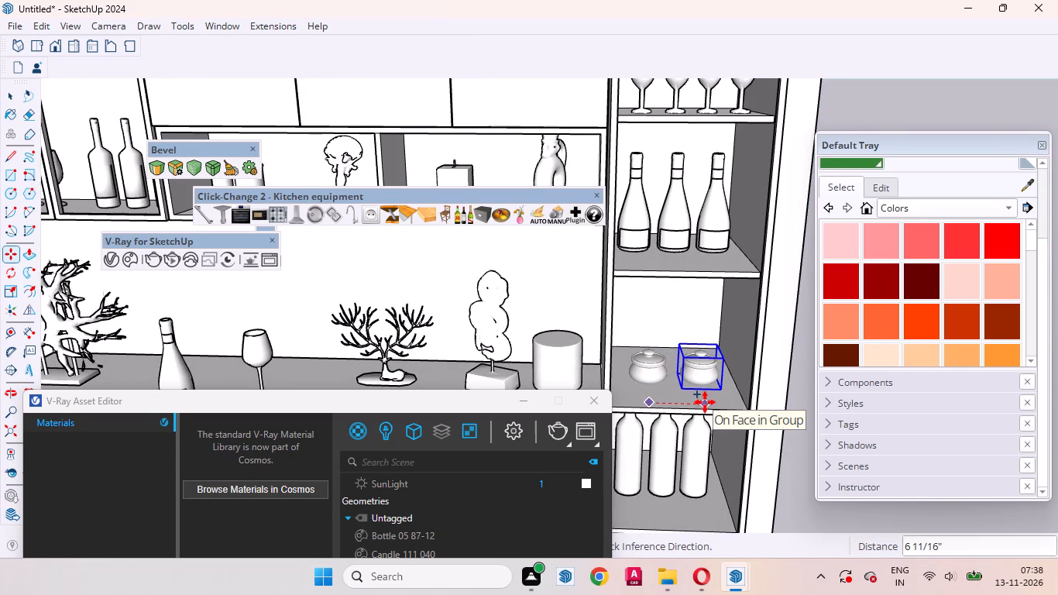
click(705, 402)
key(space)
click(785, 468)
Insert a Click-Change 2 bottle on the empty upper shelf of the leftmost open compartment and change it to the red-capped wine bottle.
scroll(678, 301, down, 7)
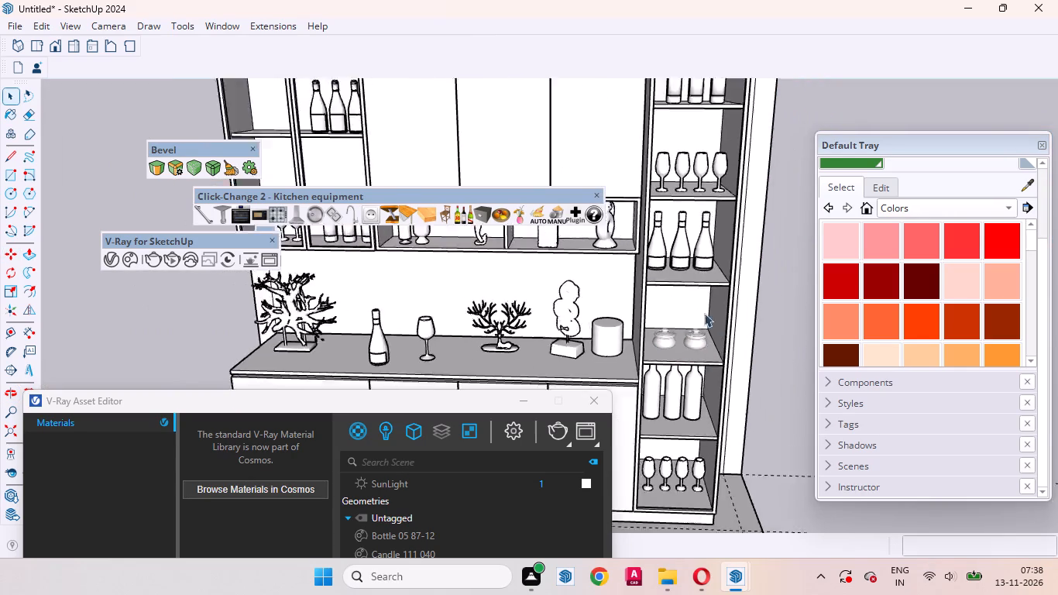
scroll(704, 313, down, 2)
middle_drag(679, 359, 708, 400)
scroll(706, 428, down, 8)
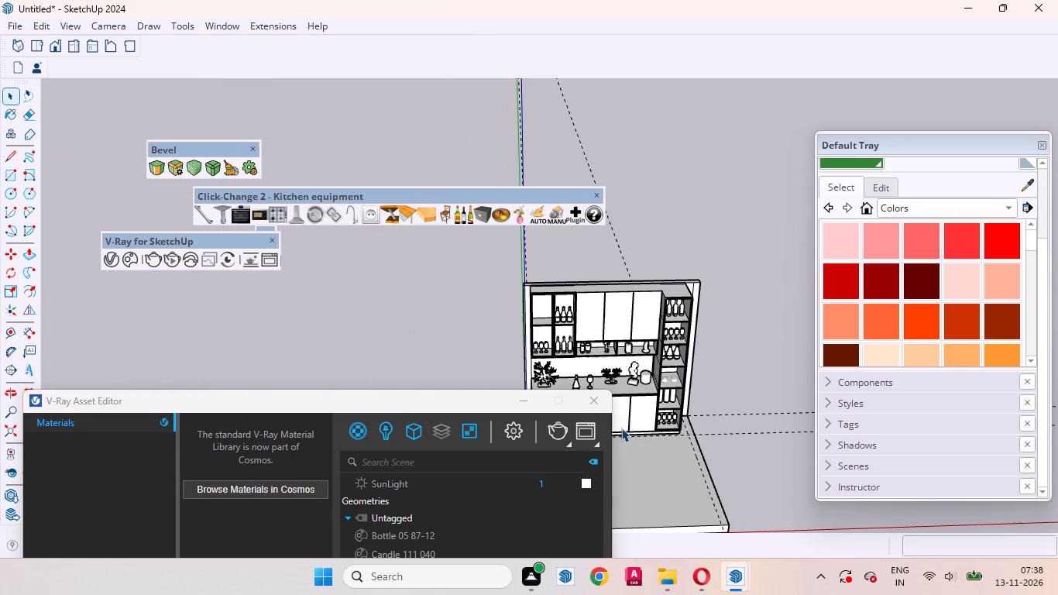
click(460, 210)
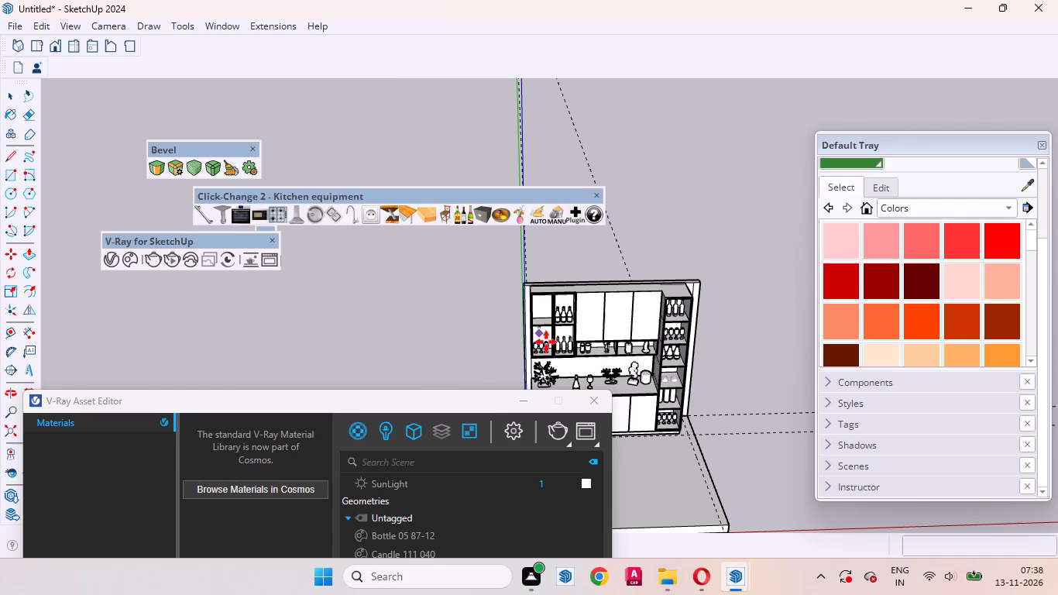
scroll(550, 344, up, 20)
scroll(550, 344, up, 1)
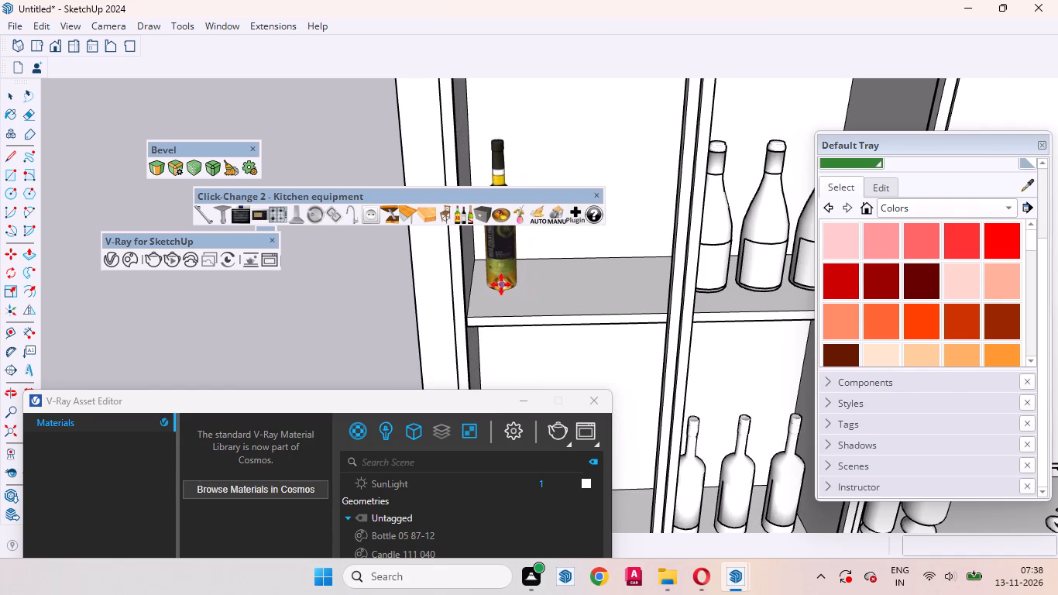
click(500, 283)
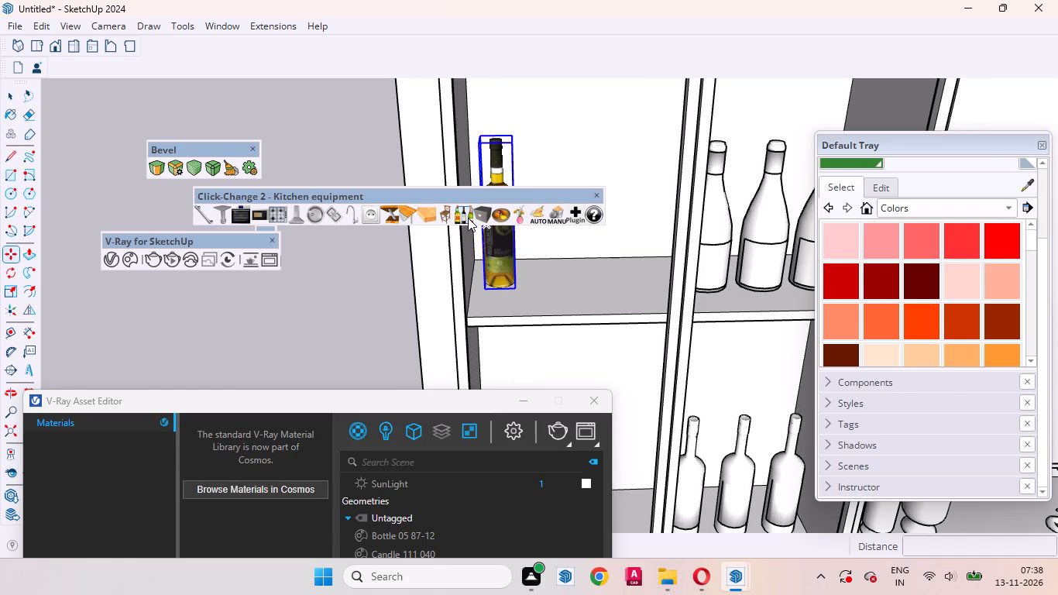
click(462, 218)
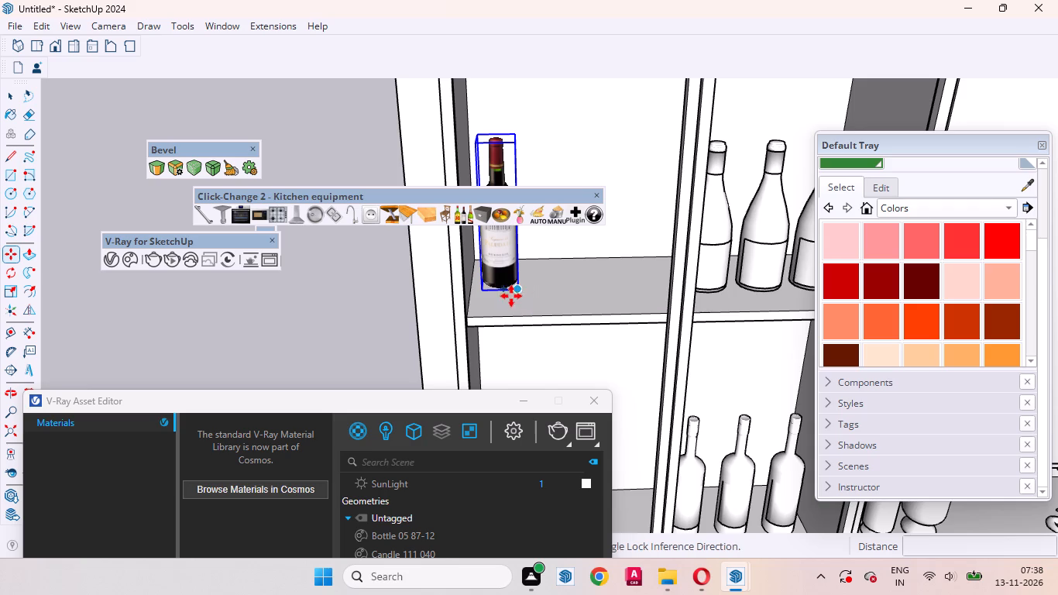
Copy the red-capped wine bottle twice along the shelf at about 3 5/8" spacing, using the *2 array multiplier.
click(507, 298)
click(557, 296)
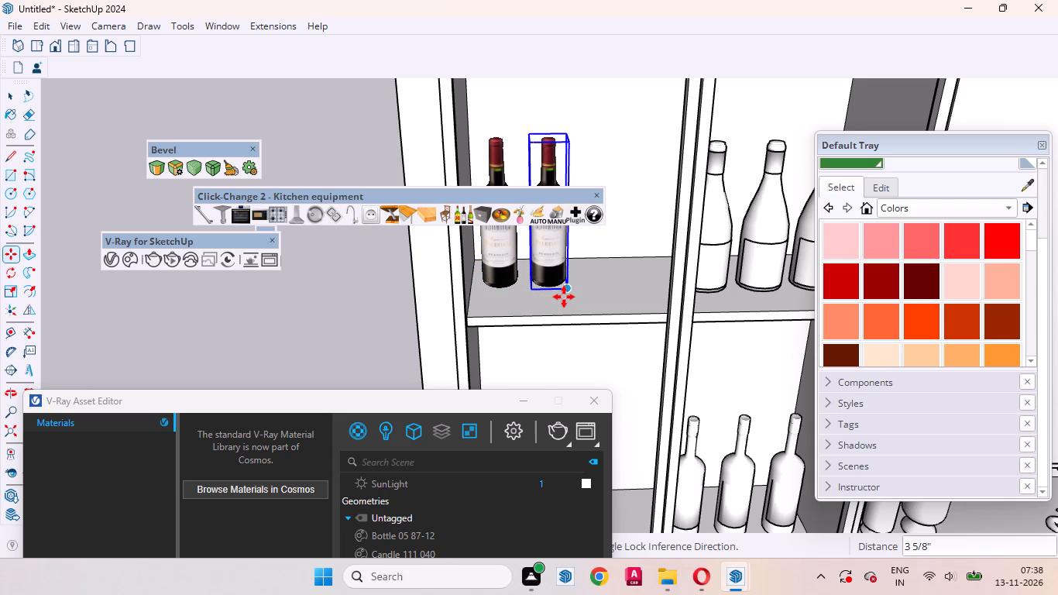
text(*2)
key(Return)
key(space)
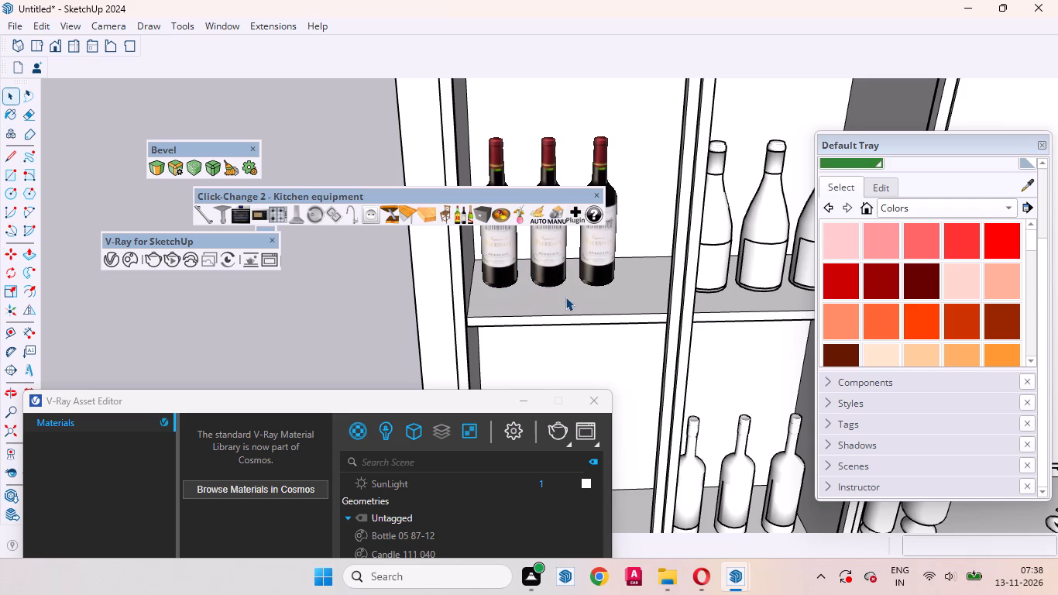
Move the three red-capped wine bottles together slightly along the shelf, away from the cabinet's outer side panel.
scroll(573, 299, down, 9)
scroll(585, 314, up, 1)
scroll(585, 315, down, 3)
middle_drag(568, 318, 468, 249)
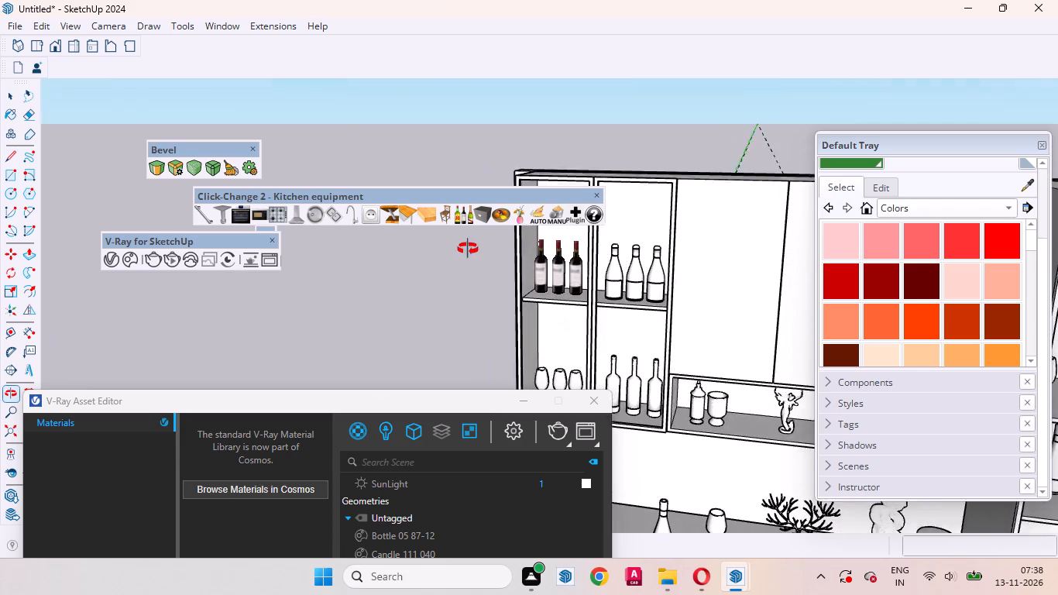
middle_drag(468, 249, 468, 246)
scroll(593, 281, down, 8)
scroll(572, 265, up, 6)
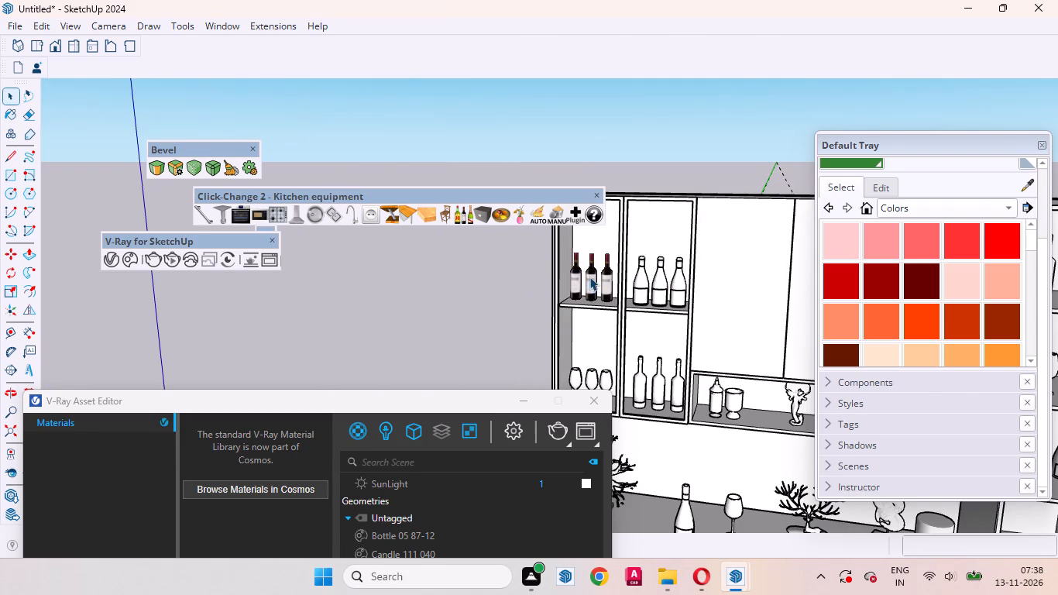
ctrl+click(579, 275)
ctrl+click(587, 276)
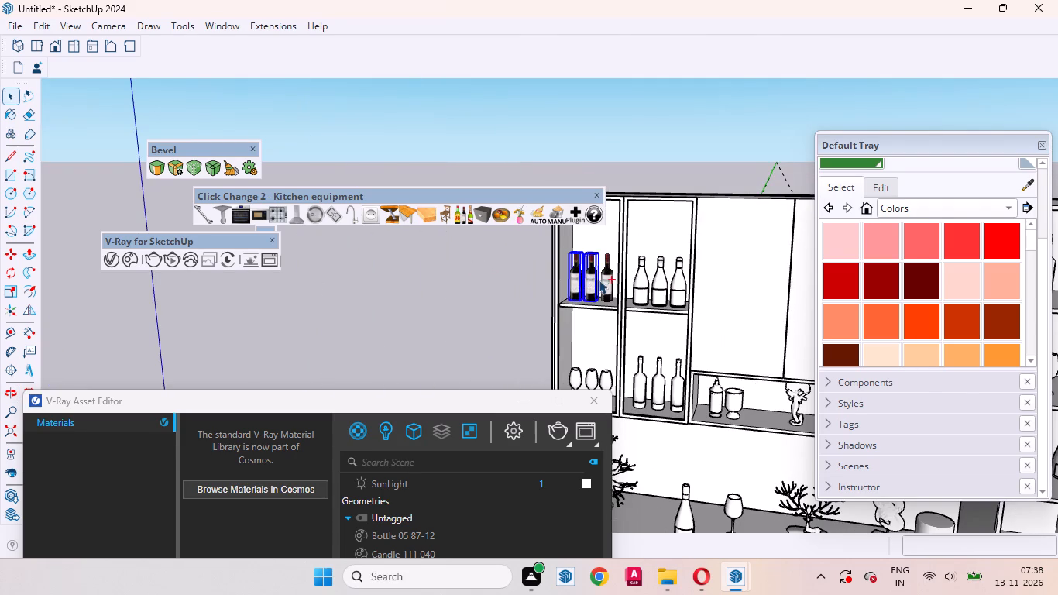
ctrl+click(604, 280)
scroll(603, 295, up, 7)
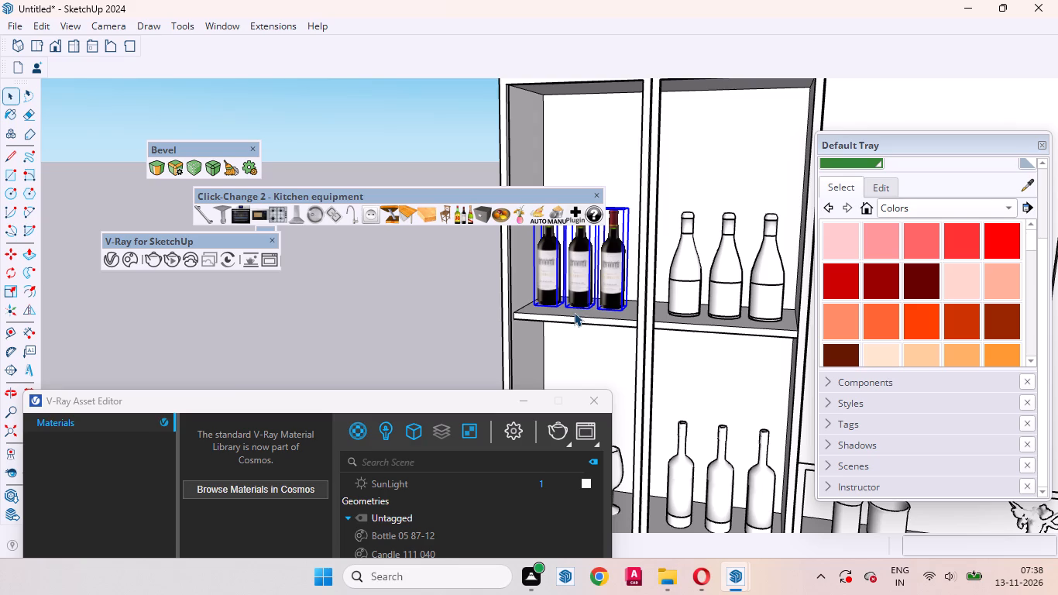
key(m)
scroll(574, 312, up, 4)
click(553, 325)
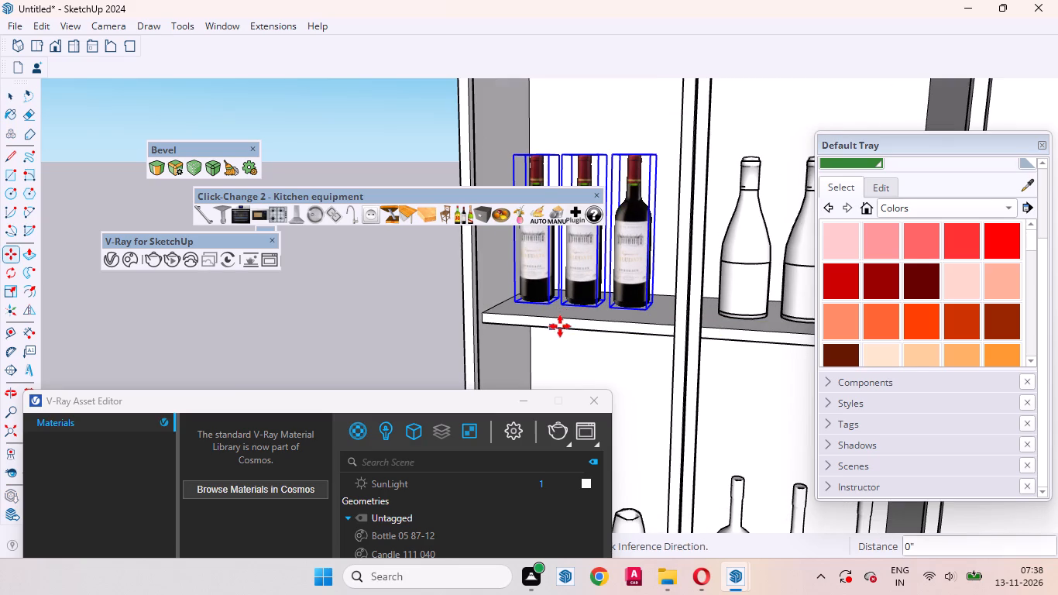
click(570, 328)
key(space)
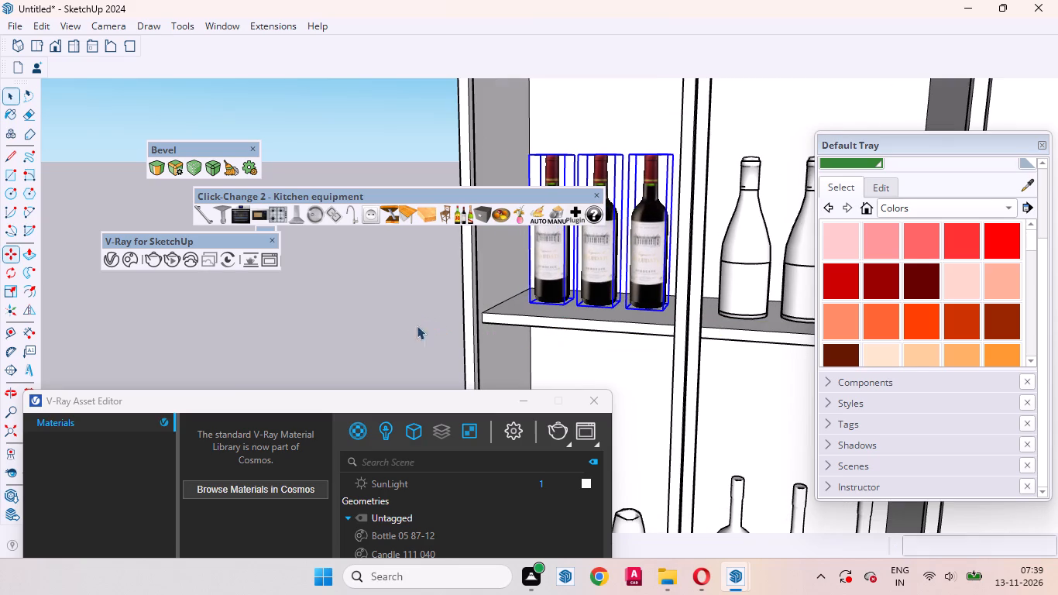
click(397, 316)
Copy the two lidded pots about 1' 5 5/8" straight down to the shelf with the three plain bottles in the tall unit.
scroll(636, 311, down, 20)
scroll(636, 311, down, 1)
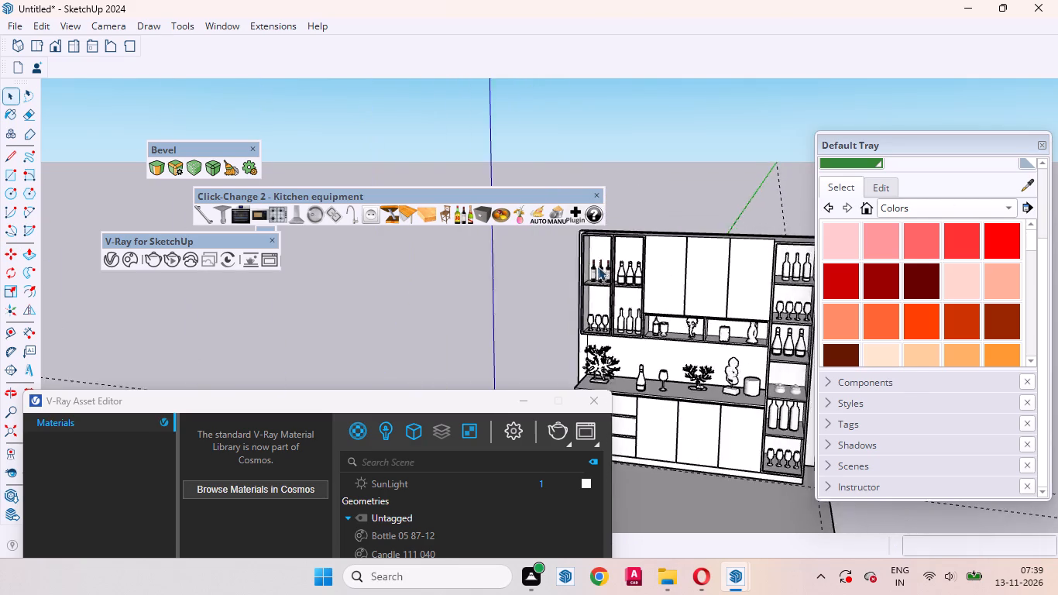
scroll(598, 267, down, 7)
scroll(697, 325, up, 8)
middle_drag(641, 334, 672, 286)
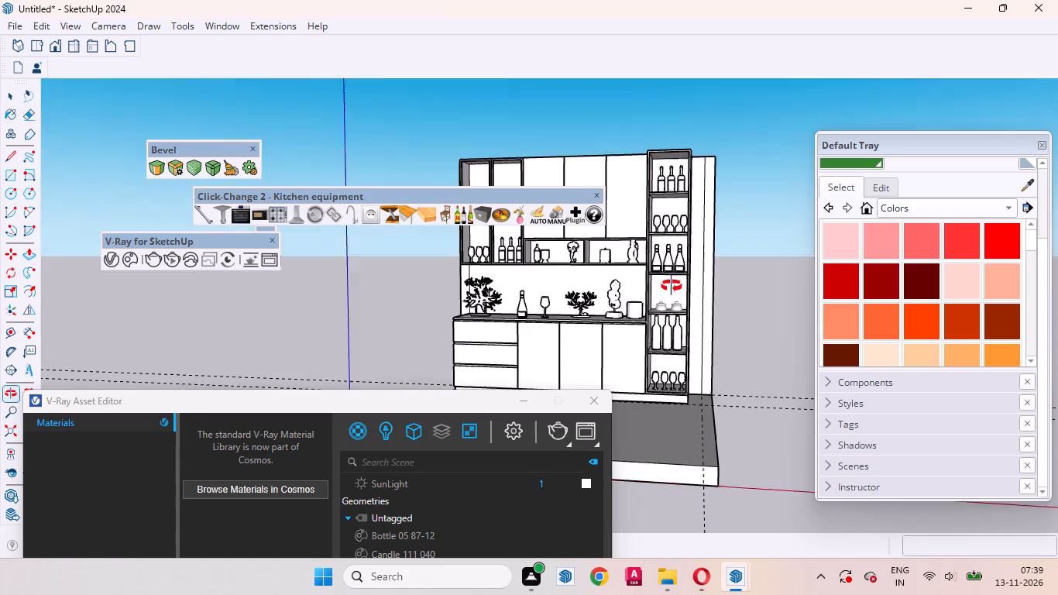
middle_drag(672, 286, 672, 261)
middle_drag(674, 261, 672, 315)
middle_click(671, 315)
scroll(677, 347, up, 7)
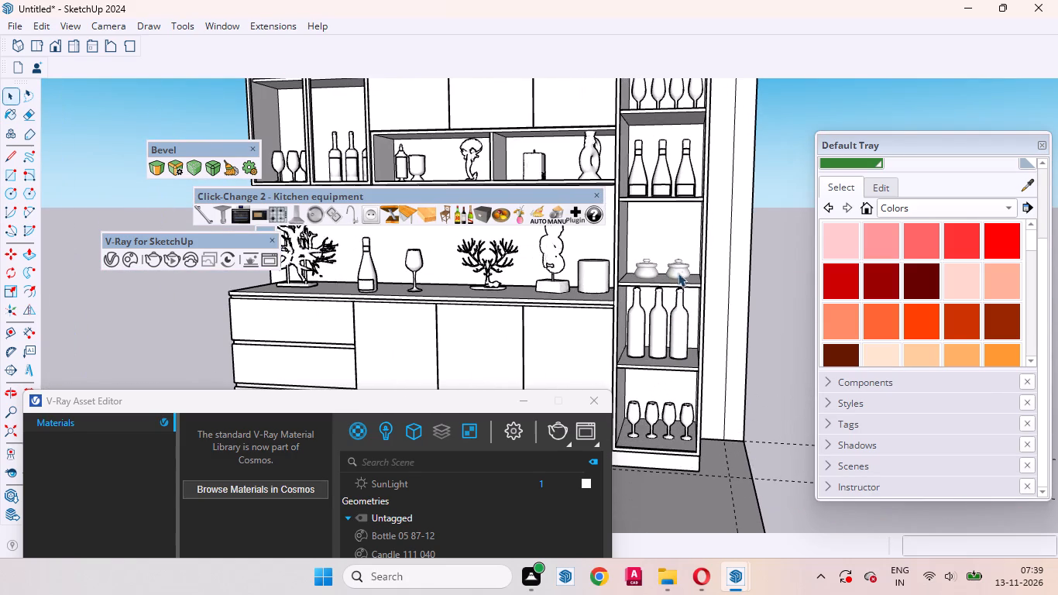
click(678, 265)
ctrl+click(652, 269)
click(661, 335)
key(m)
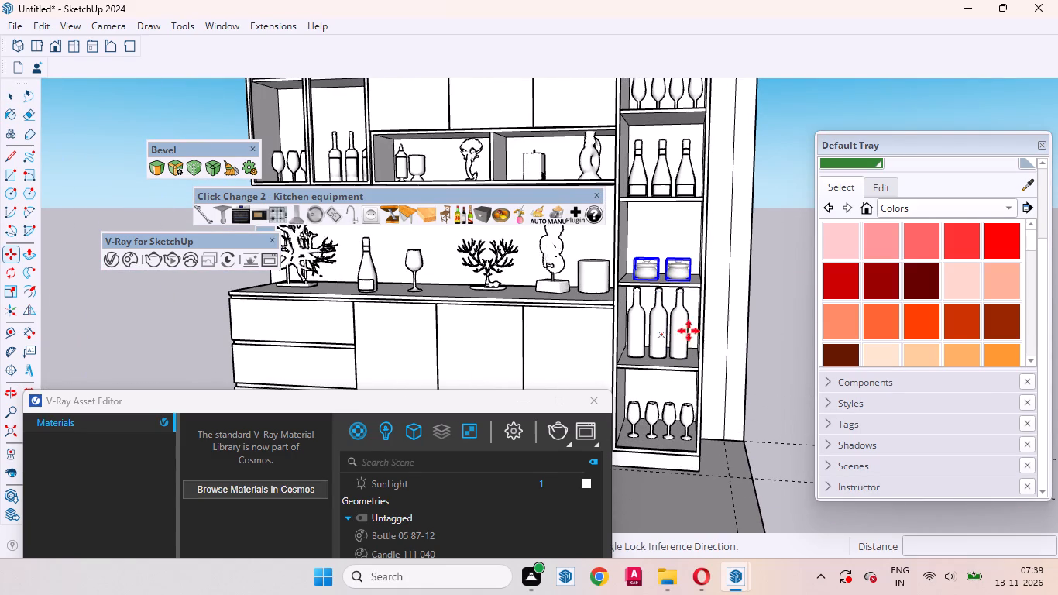
click(725, 241)
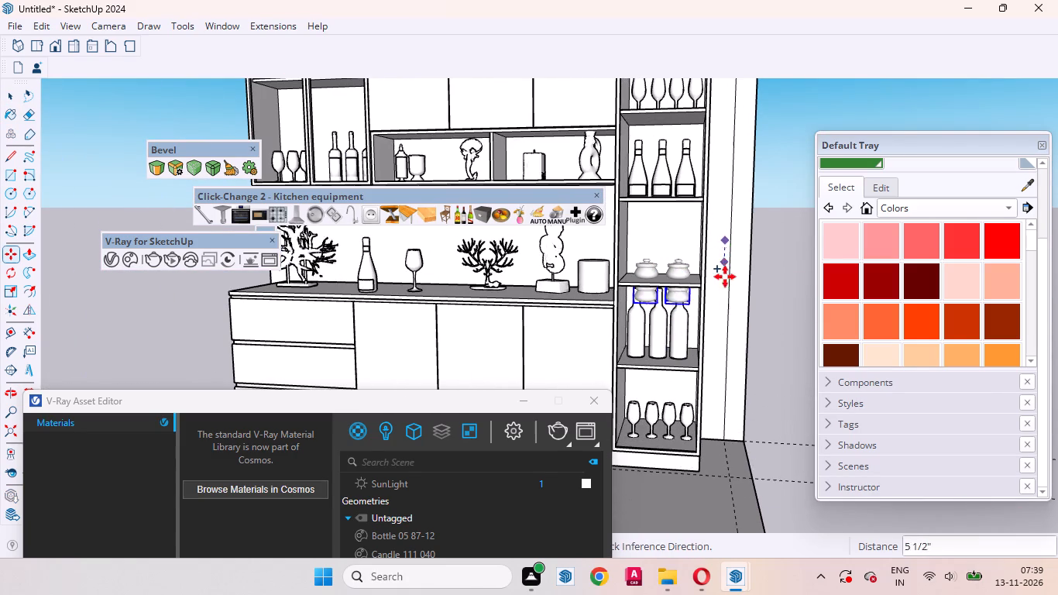
click(723, 318)
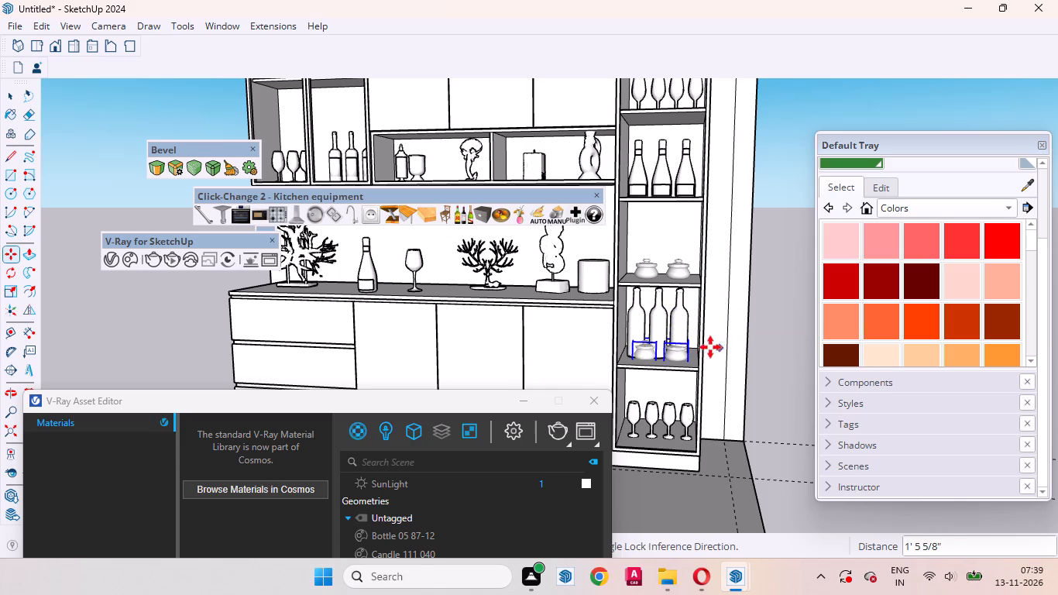
Delete the two original lidded pots from the upper of the two shelves.
key(space)
click(677, 270)
key(Delete)
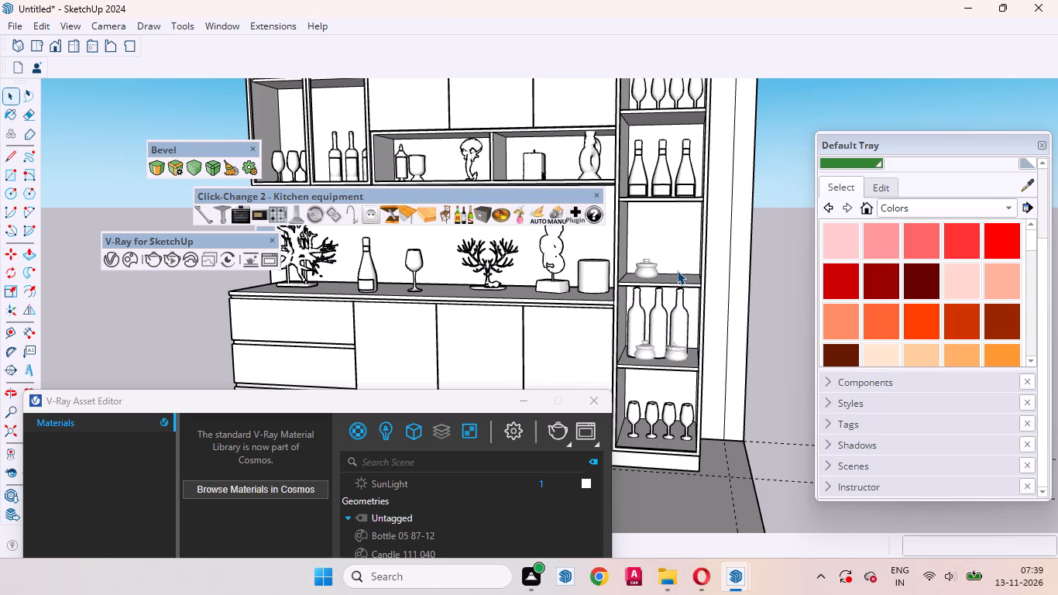
click(650, 267)
key(Delete)
Copy the three plain bottles behind the lidded pots about 1' 5 1/8" up to the empty shelf above.
click(660, 315)
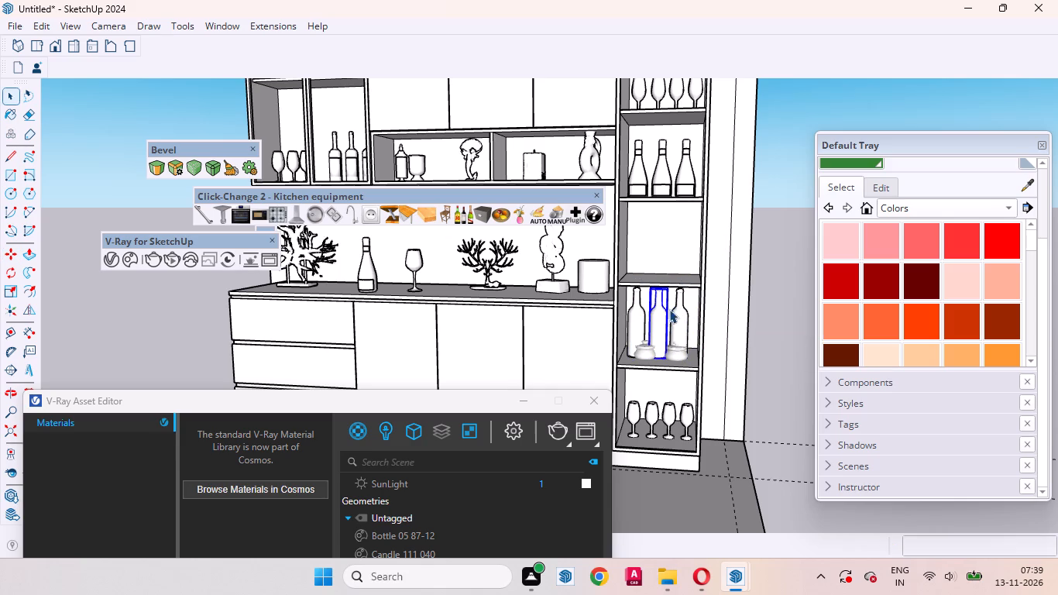
ctrl+click(681, 314)
ctrl+click(644, 315)
scroll(659, 359, up, 2)
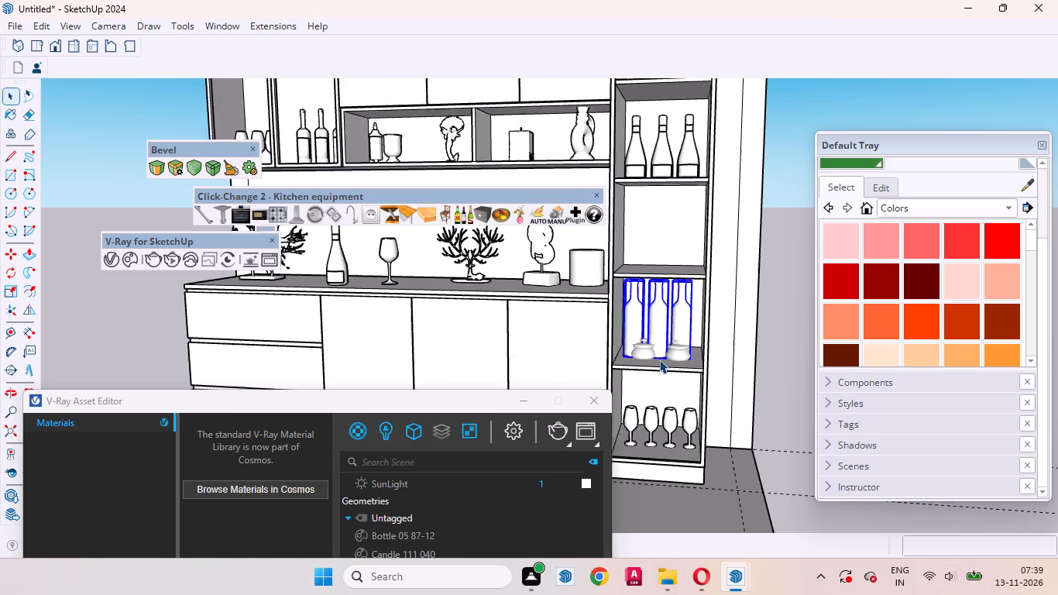
scroll(659, 359, up, 4)
key(m)
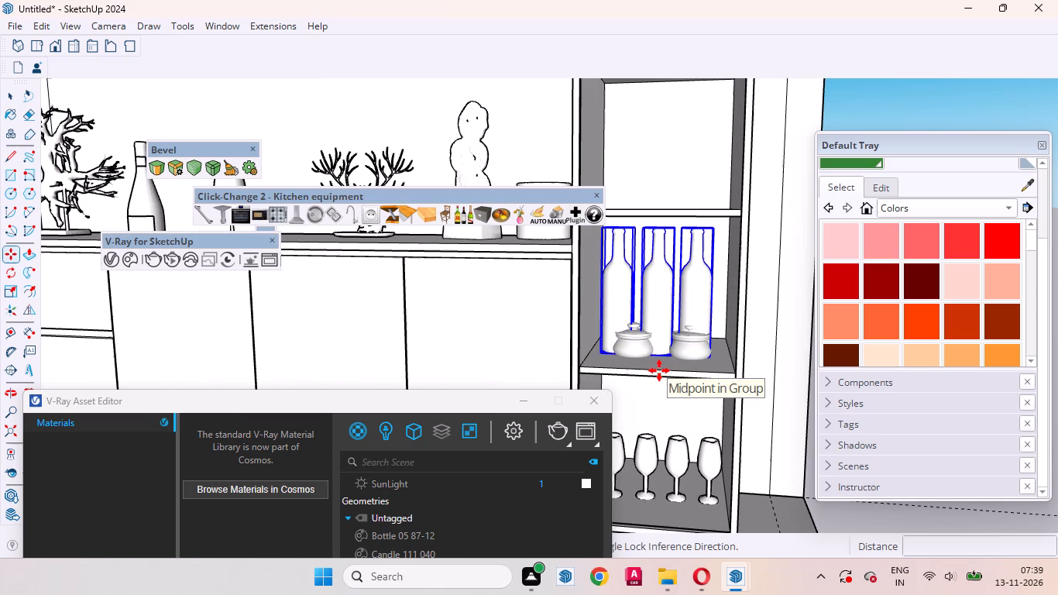
click(659, 370)
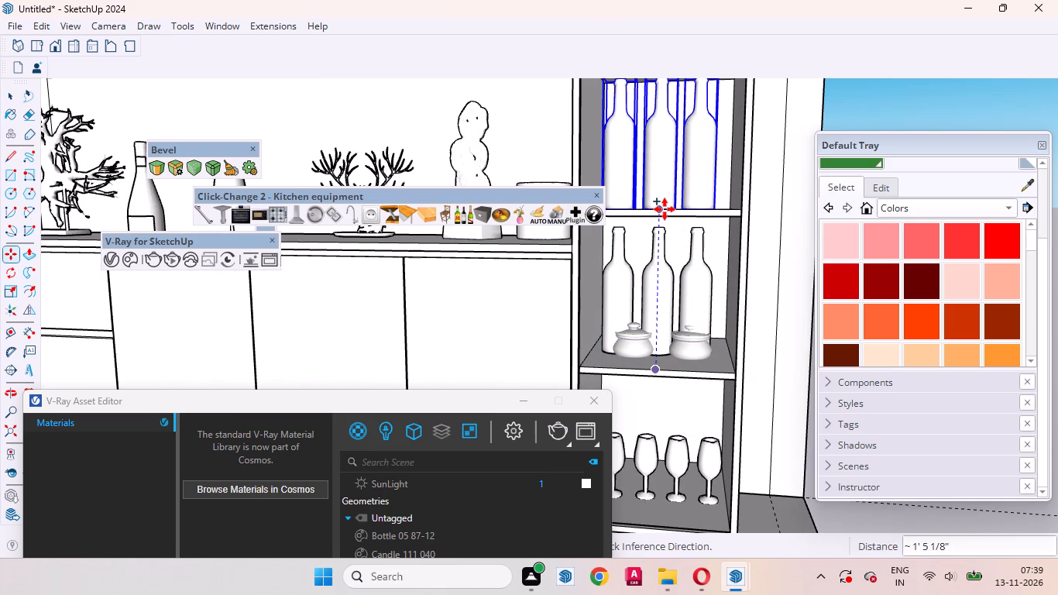
click(665, 209)
key(space)
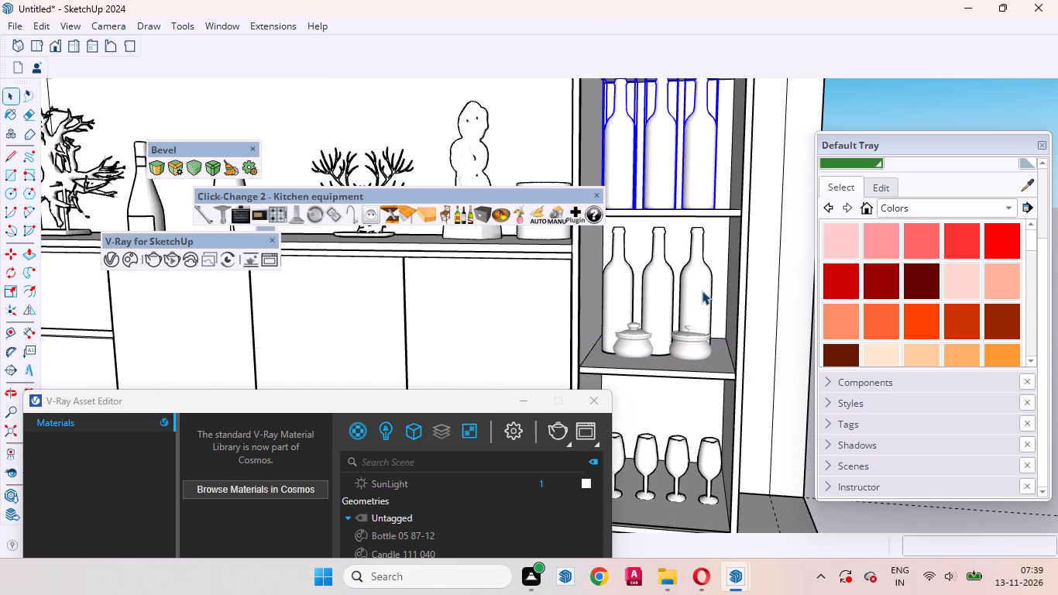
Delete the three plain bottles standing behind the two lidded pots in the tall open unit.
click(702, 291)
key(Delete)
click(672, 289)
key(Delete)
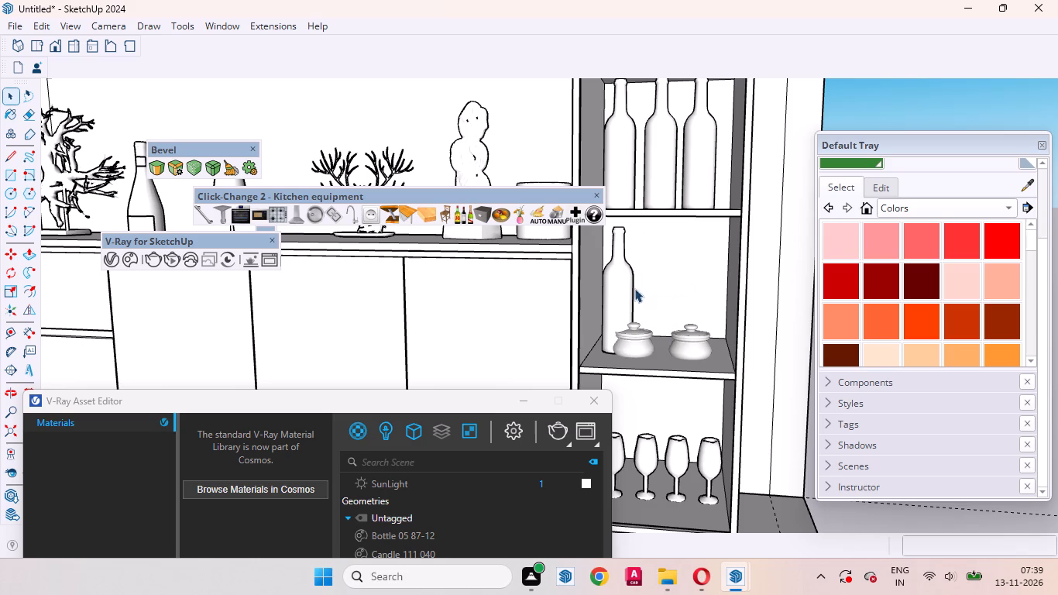
click(628, 288)
key(Delete)
Delete the construction guides that run parallel to the green axis behind the wall unit.
scroll(708, 328, down, 19)
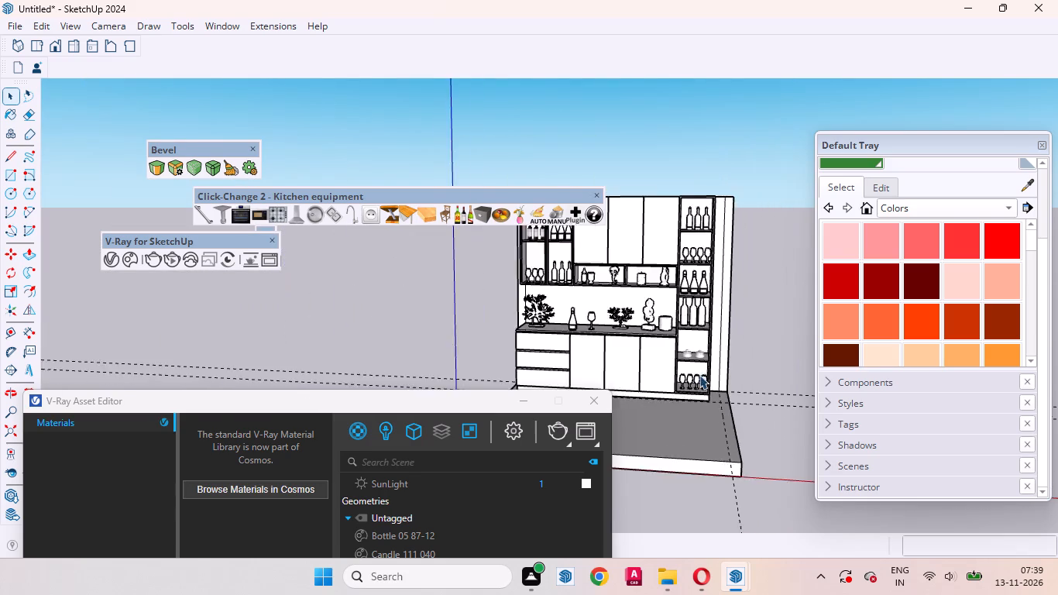
scroll(699, 375, down, 2)
click(754, 314)
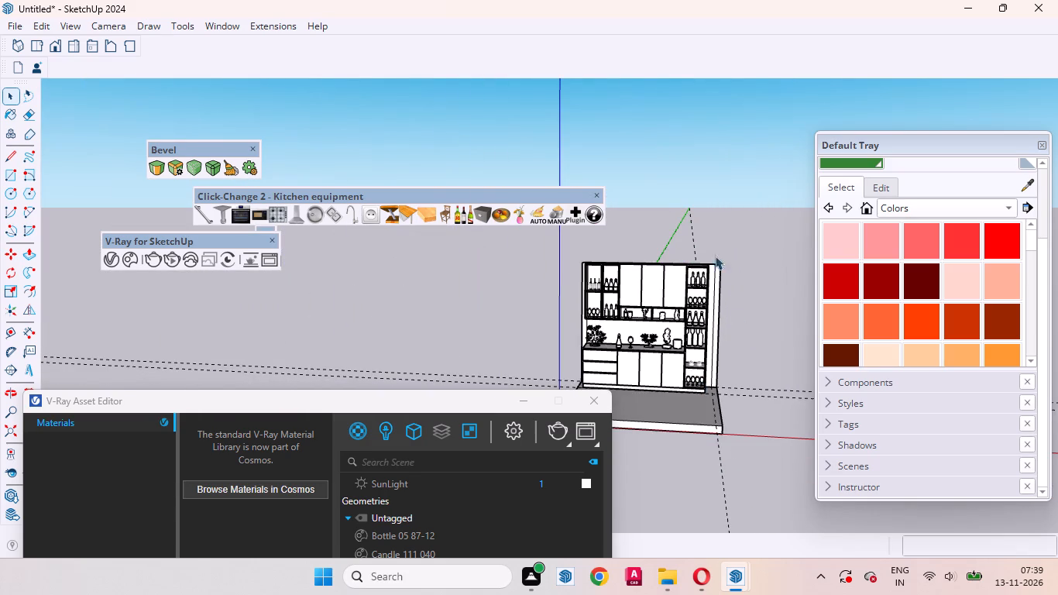
drag(724, 244, 603, 178)
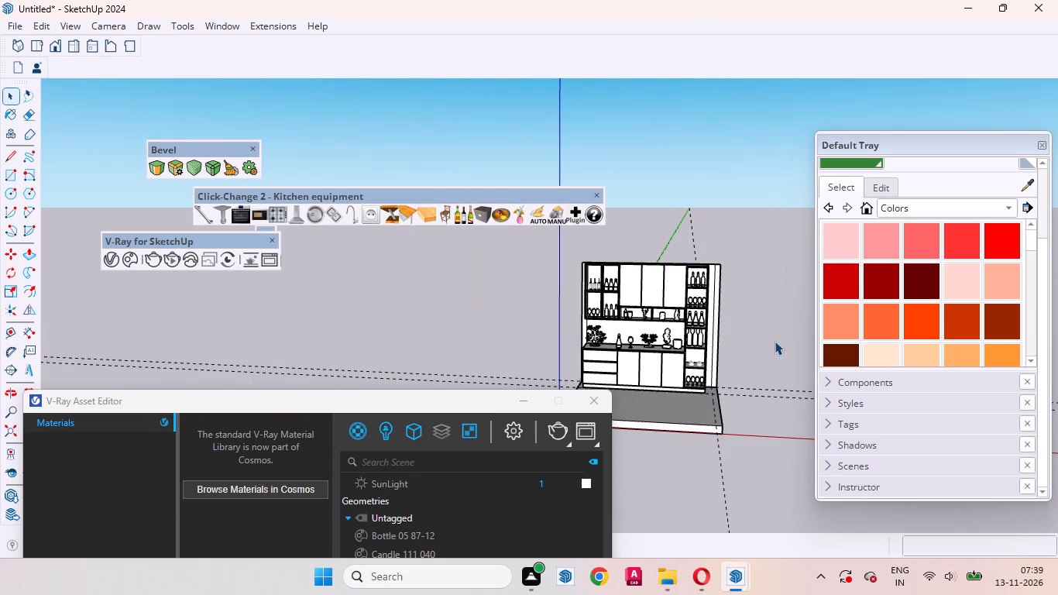
click(775, 341)
scroll(701, 270, up, 7)
middle_drag(727, 374, 710, 410)
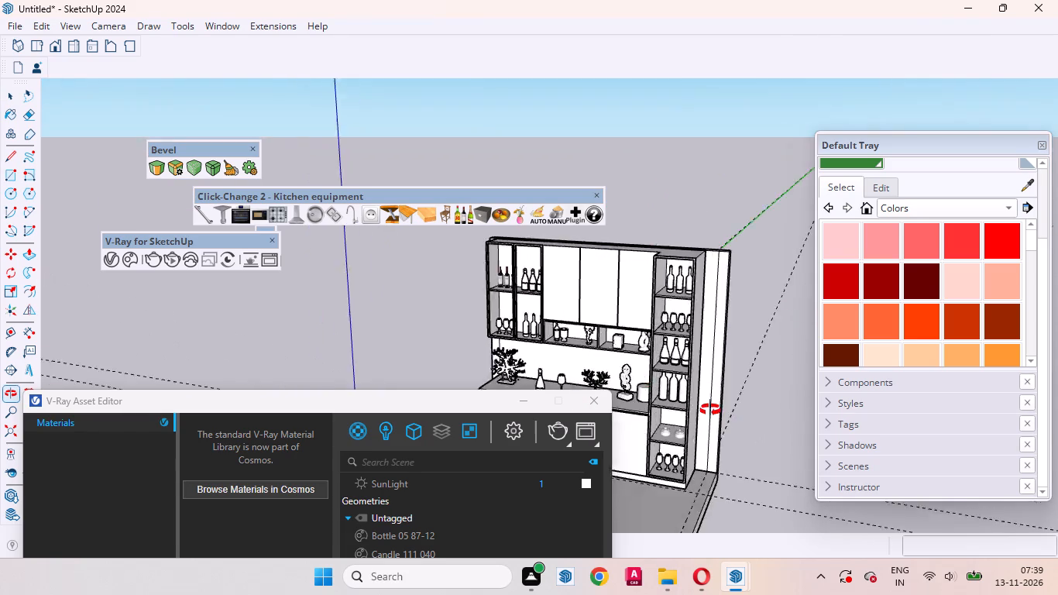
middle_drag(710, 410, 731, 411)
scroll(724, 392, down, 7)
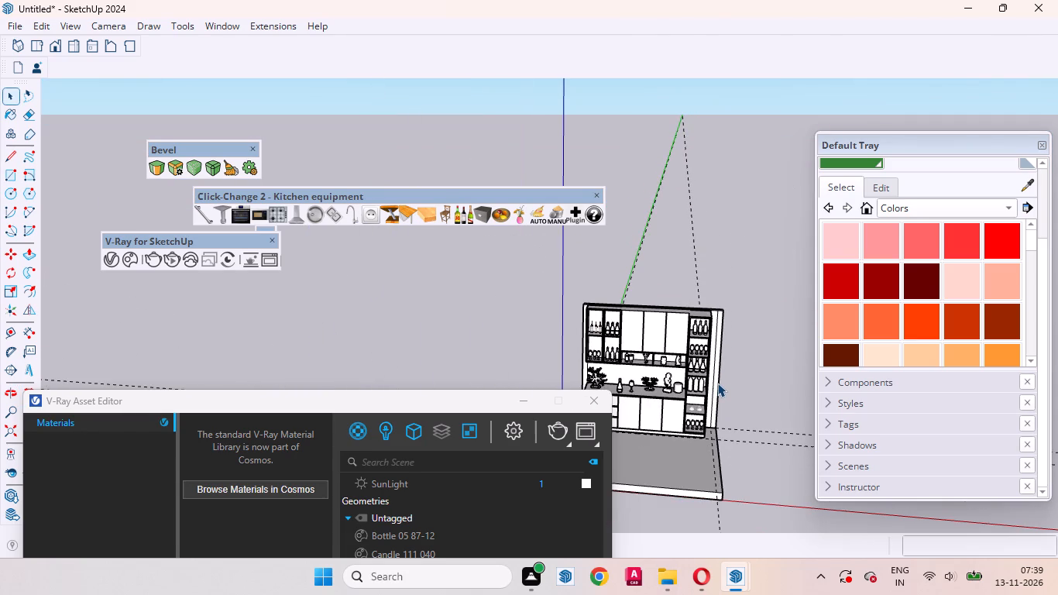
scroll(568, 461, down, 1)
scroll(568, 464, up, 1)
scroll(568, 464, down, 1)
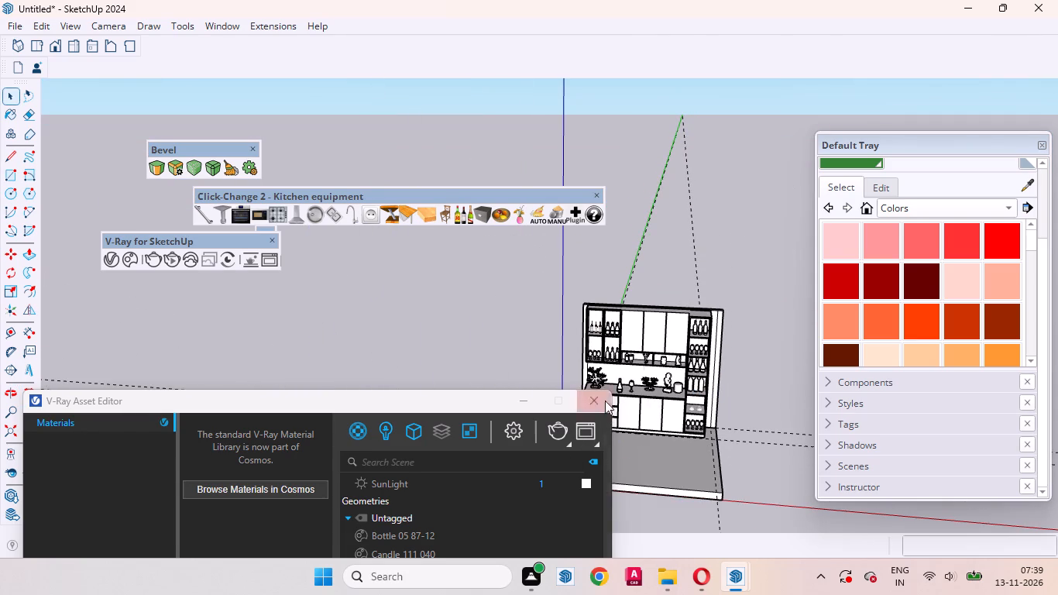
scroll(689, 309, up, 3)
drag(738, 262, 627, 175)
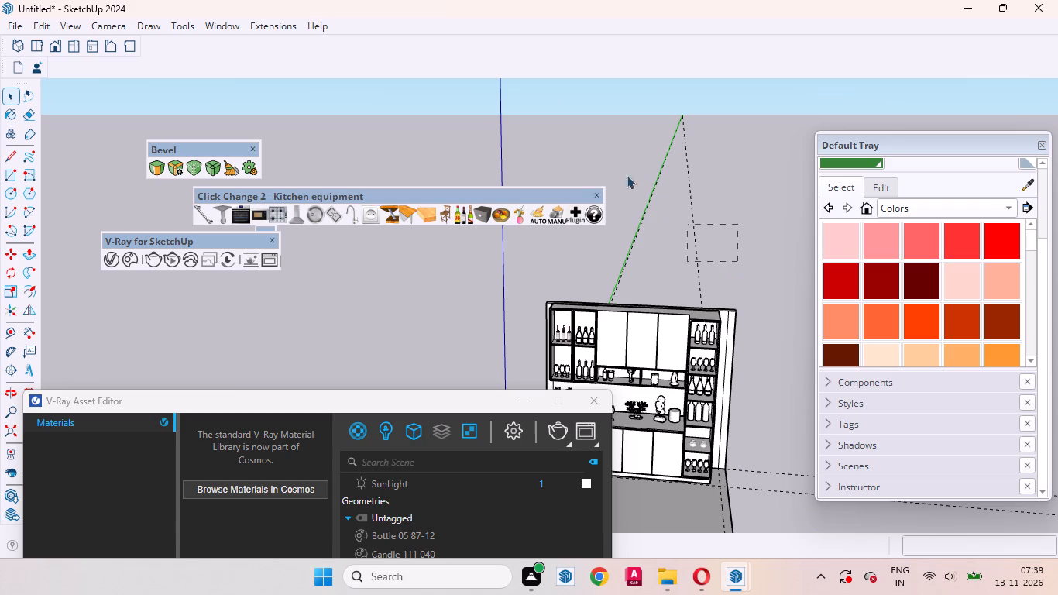
drag(627, 175, 562, 111)
key(Delete)
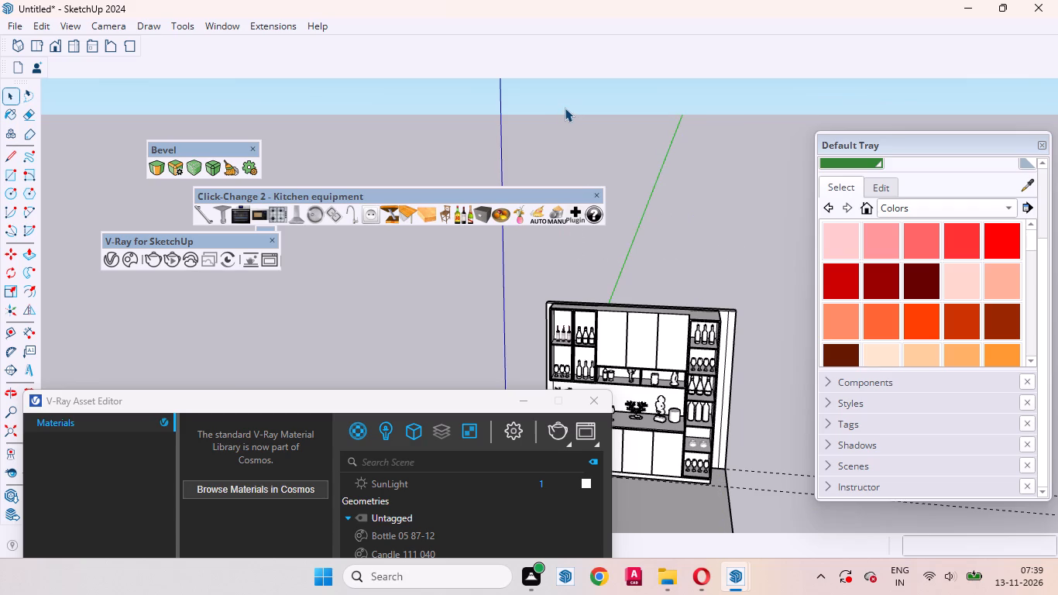
Minimize the V-Ray Asset Editor and delete the two remaining guides running parallel to the red axis.
scroll(813, 274, down, 4)
scroll(671, 252, down, 4)
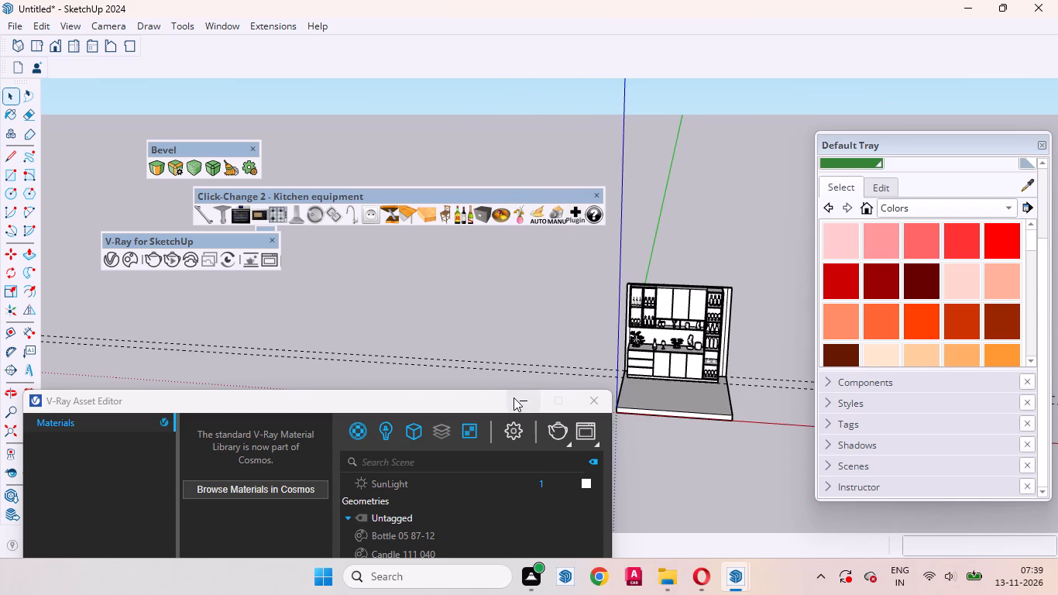
click(514, 397)
drag(516, 388, 404, 281)
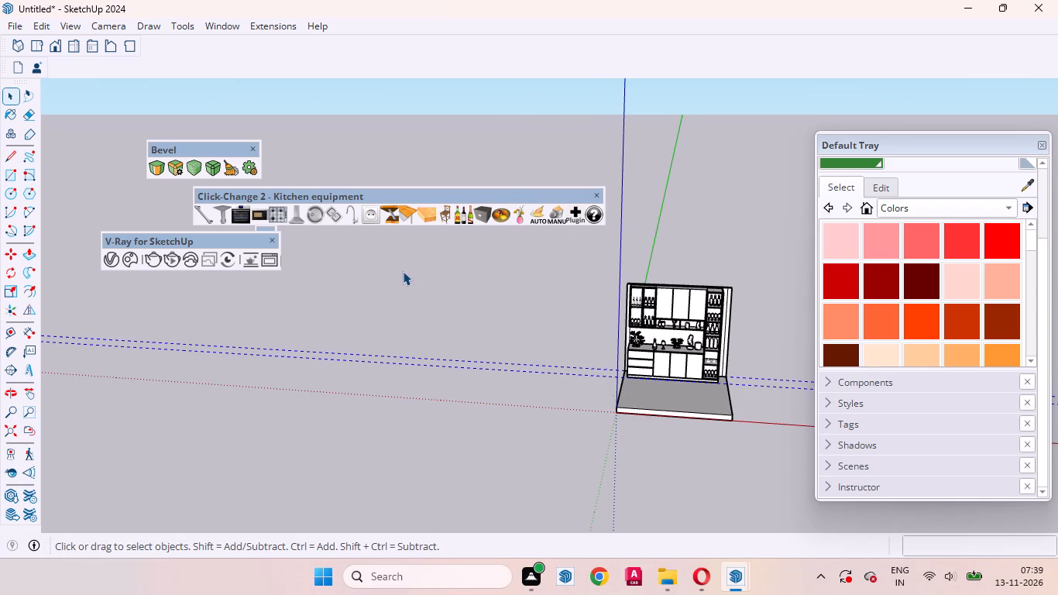
key(Delete)
Place a guide 18 mm in from the back edge on the underside of the tall unit's top panel.
scroll(747, 291, up, 6)
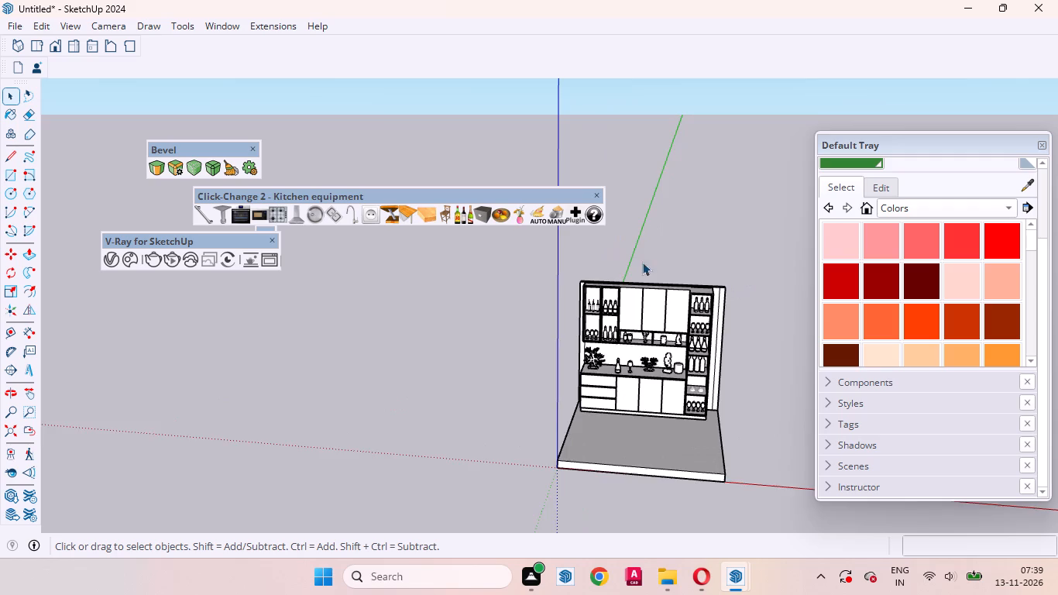
scroll(642, 262, up, 19)
middle_drag(763, 363, 678, 240)
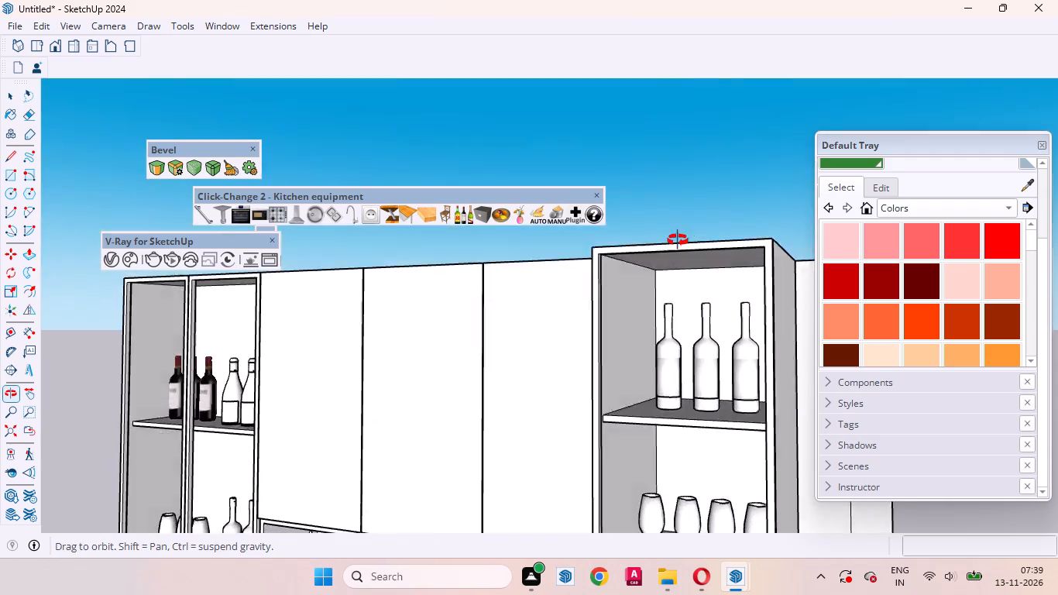
middle_drag(678, 240, 672, 227)
scroll(663, 227, up, 7)
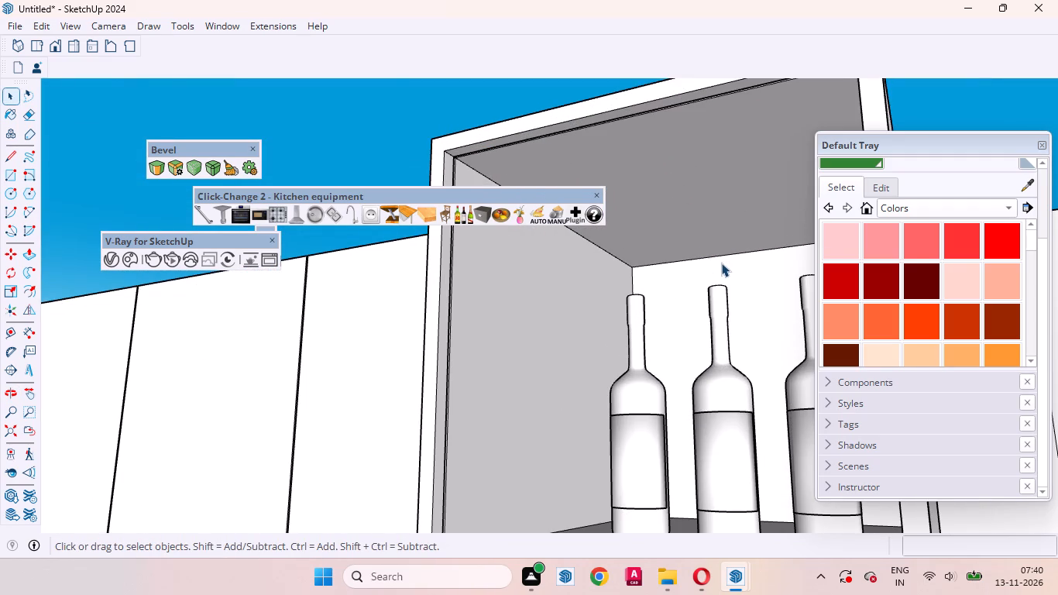
scroll(776, 332, down, 1)
scroll(780, 339, up, 1)
scroll(781, 339, down, 1)
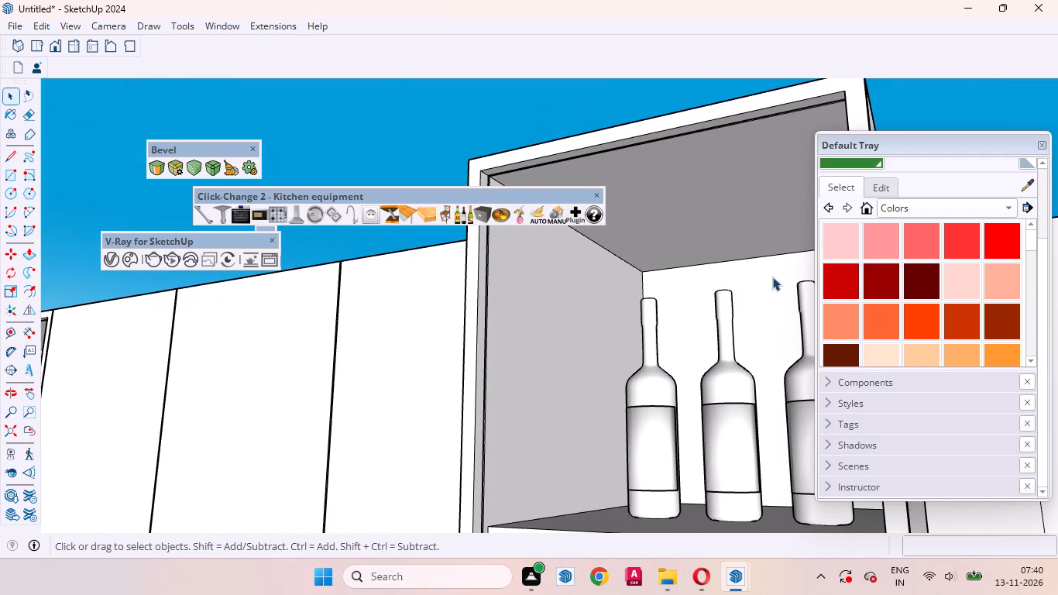
middle_drag(732, 276, 786, 309)
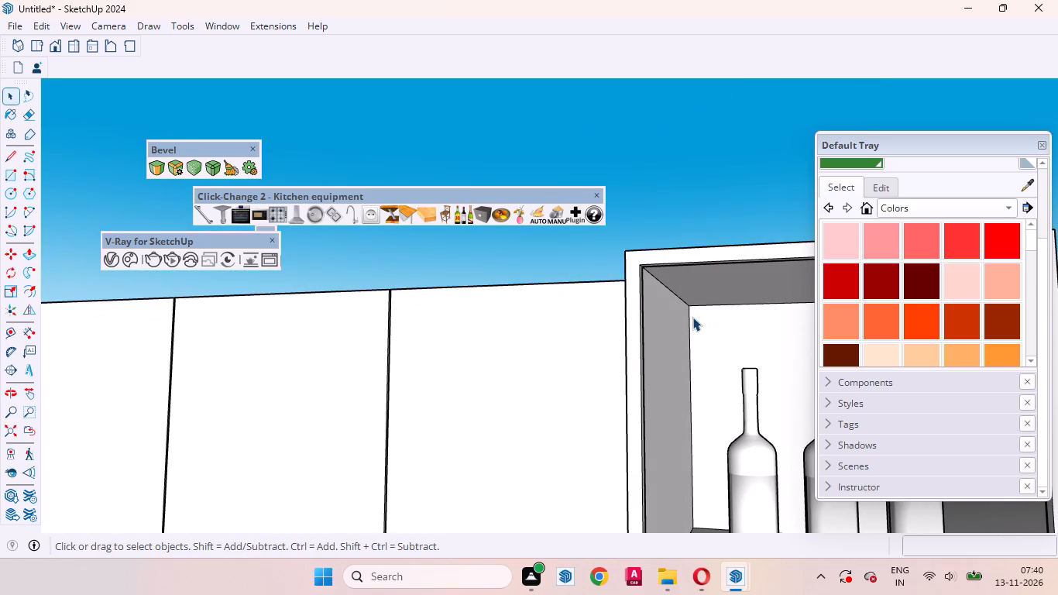
scroll(586, 308, down, 6)
scroll(665, 315, up, 4)
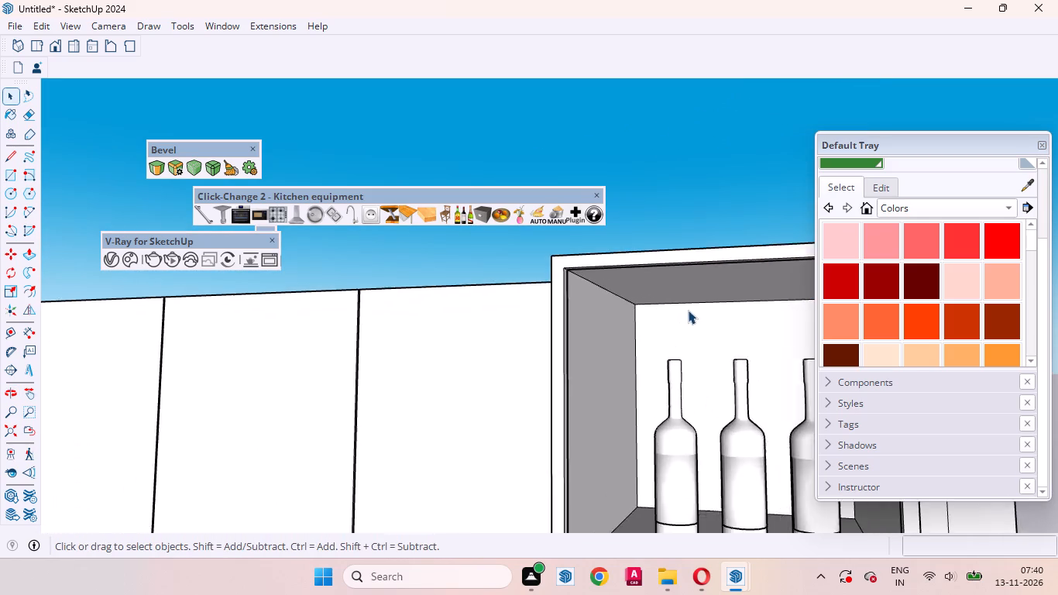
scroll(688, 310, up, 3)
key(t)
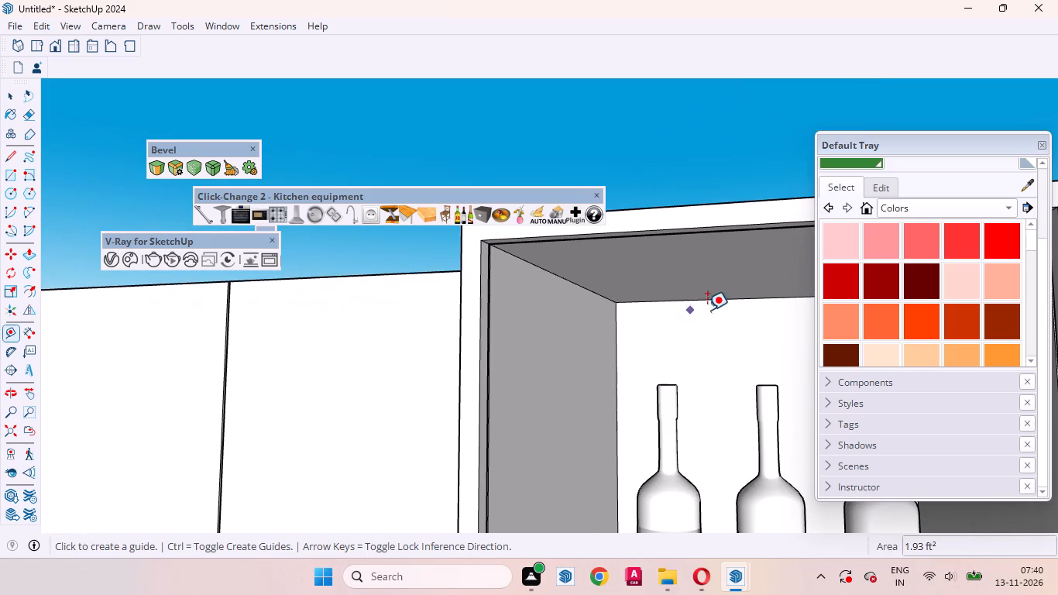
click(726, 298)
middle_drag(709, 289, 648, 242)
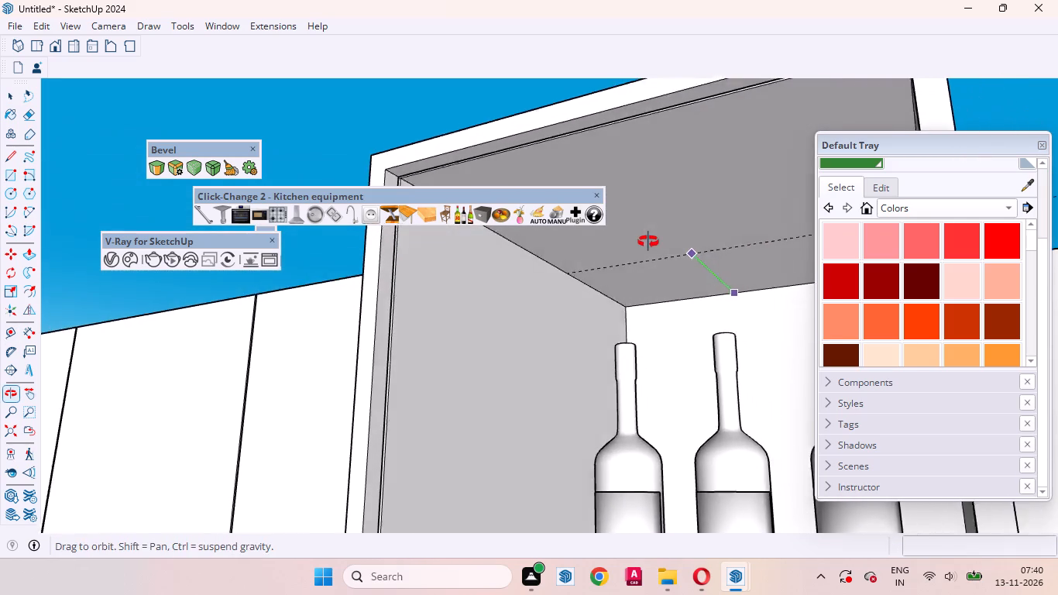
middle_drag(648, 242, 642, 257)
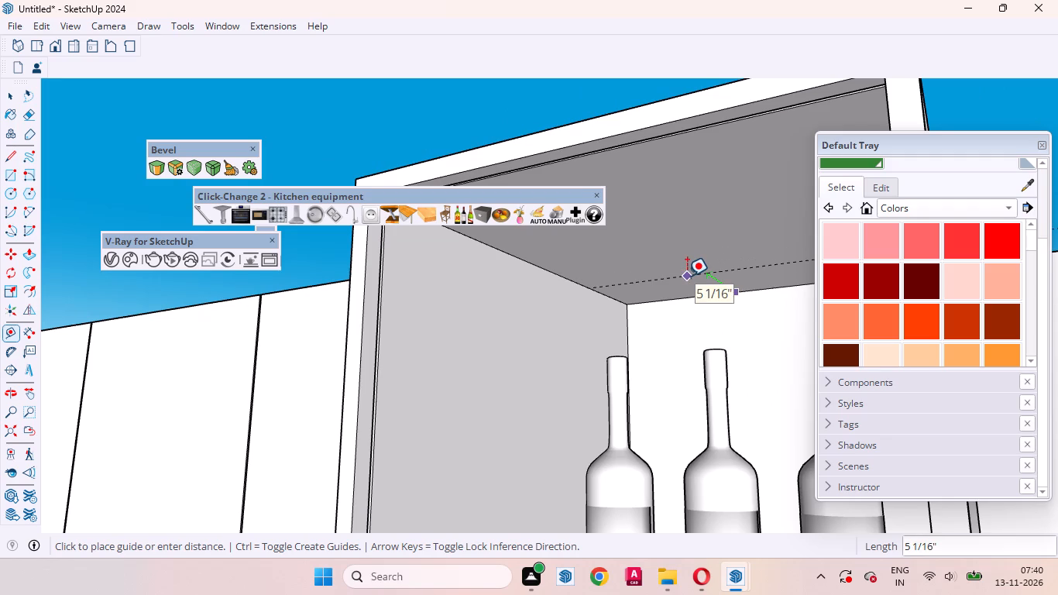
text(18mm)
key(Return)
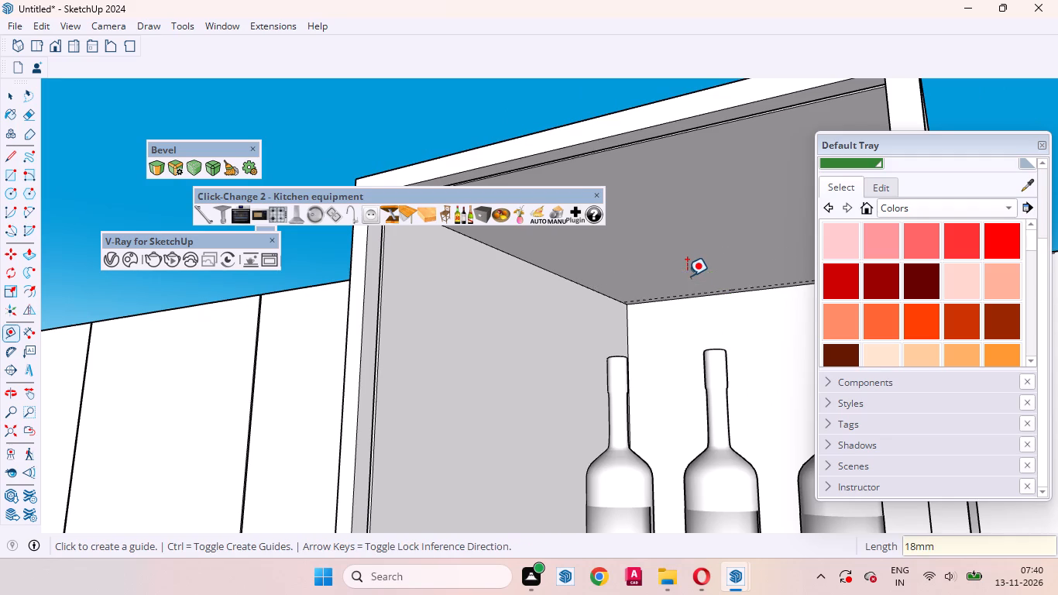
key(space)
Place a second guide 18 mm in front of the first on the underside of the tall unit's top panel.
scroll(657, 301, up, 9)
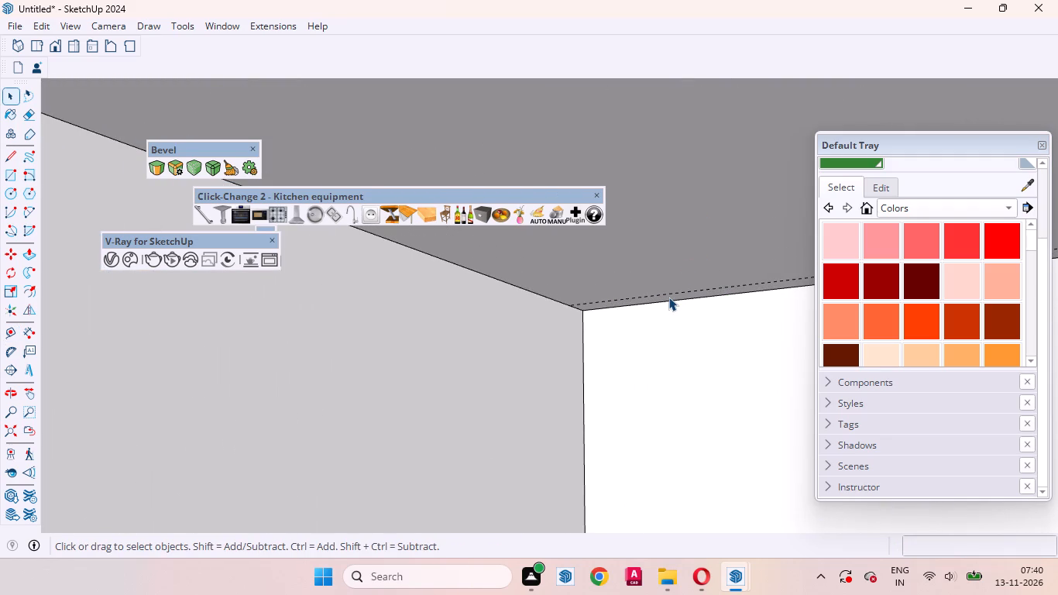
key(t)
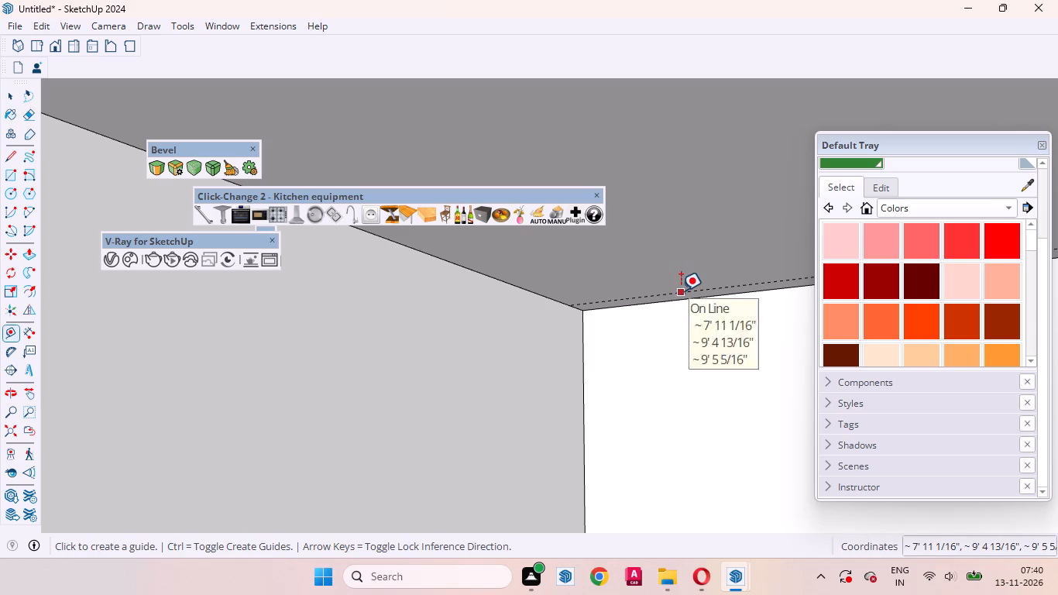
click(681, 291)
key(1)
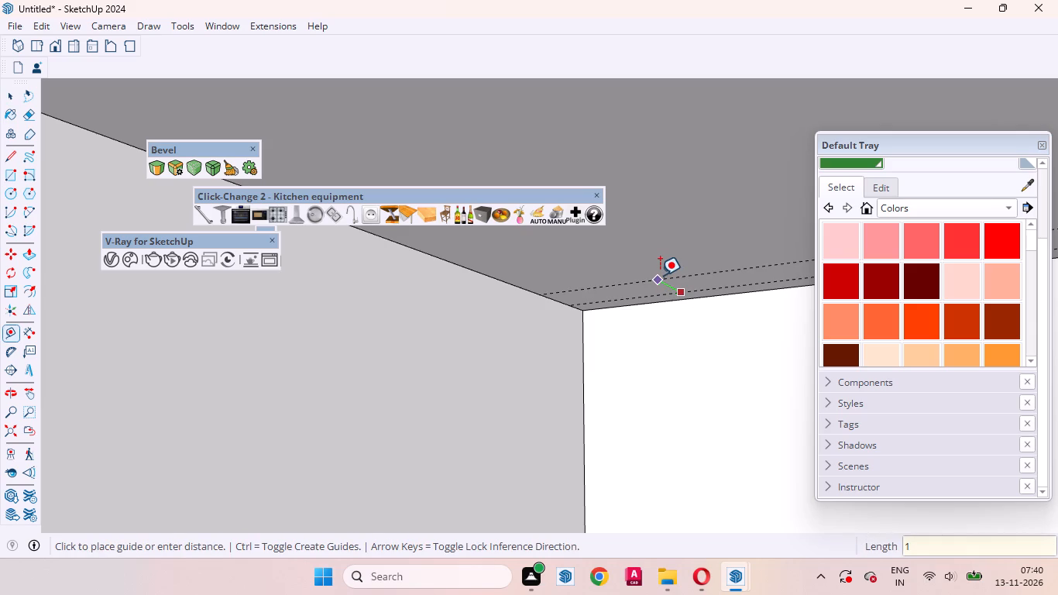
text(8mm)
key(Return)
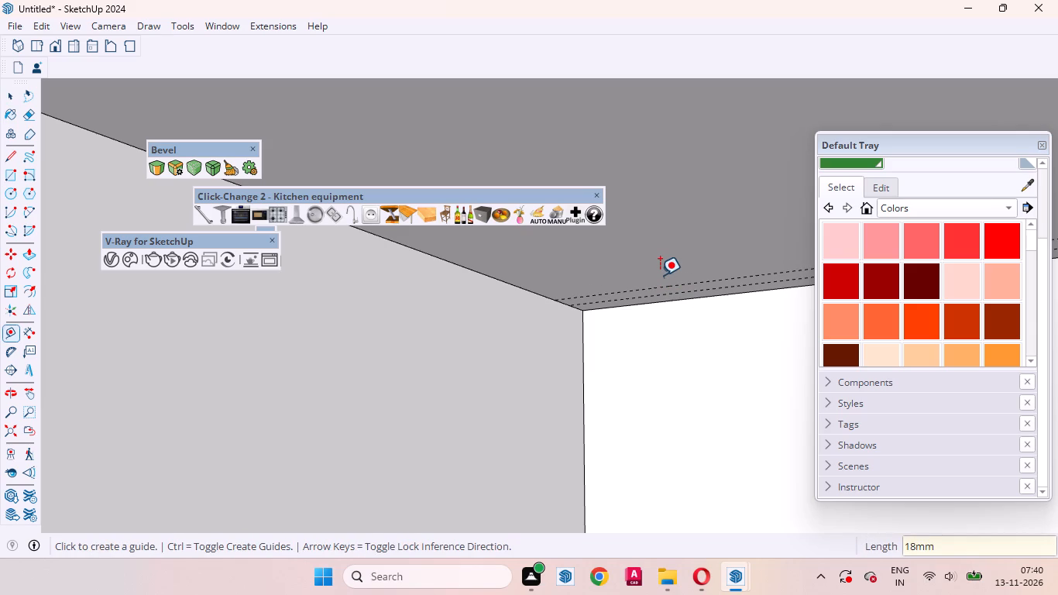
key(space)
Show the V-Ray Lights tools and draw a rectangle light between the two guides, spanning the underside of the tall unit's top panel.
right_click(455, 27)
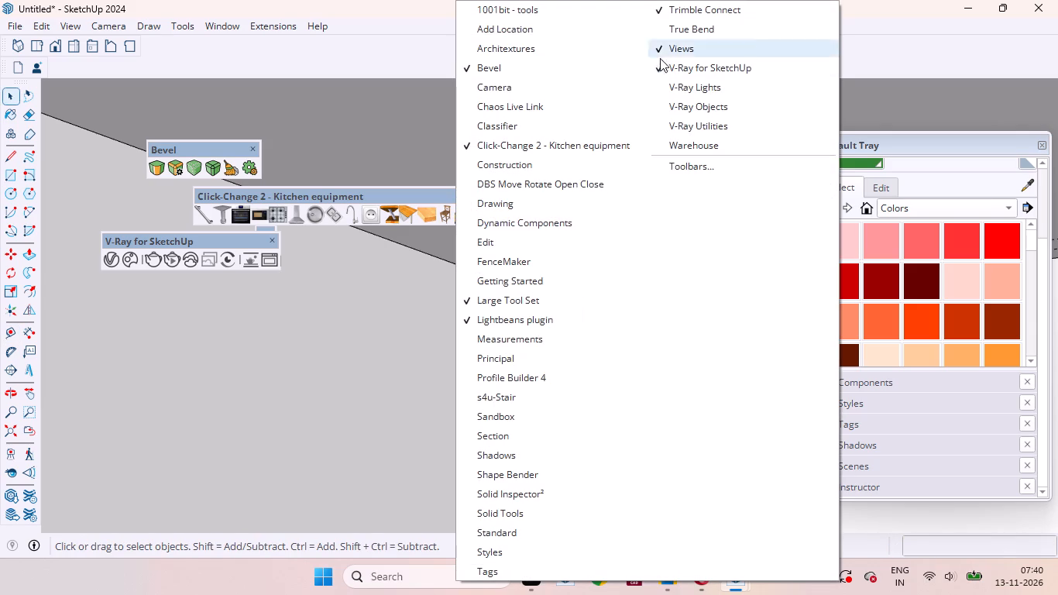
click(688, 83)
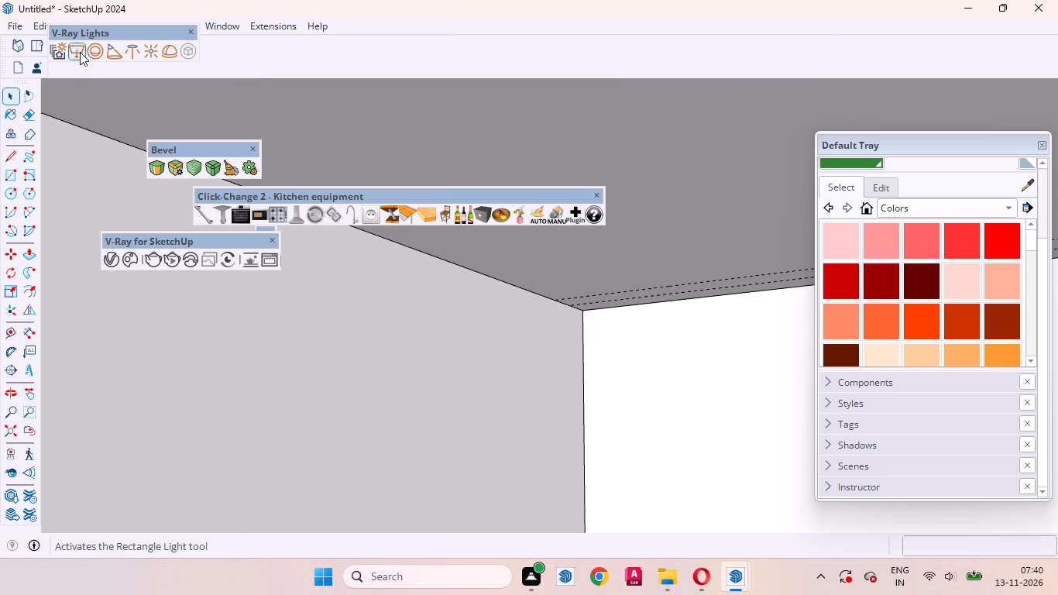
click(77, 51)
scroll(572, 315, up, 7)
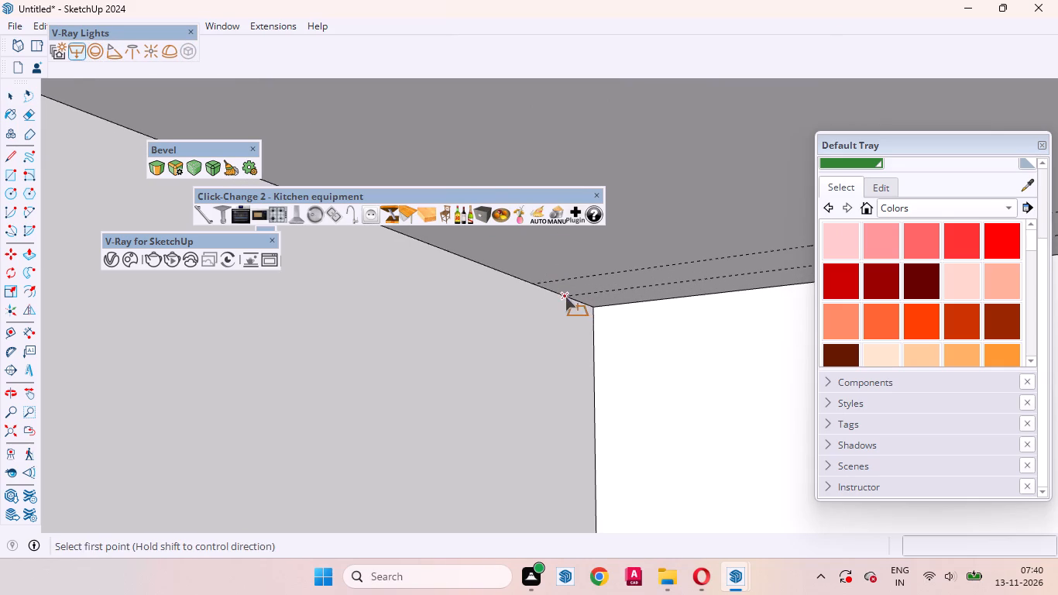
click(568, 295)
middle_drag(585, 288, 725, 298)
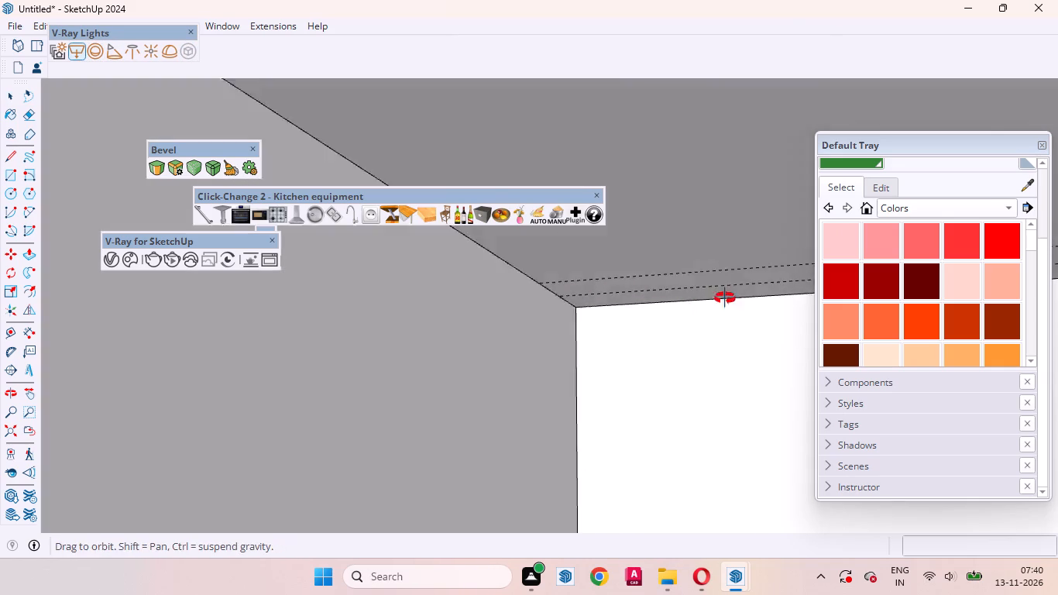
middle_drag(725, 298, 770, 300)
scroll(540, 305, down, 20)
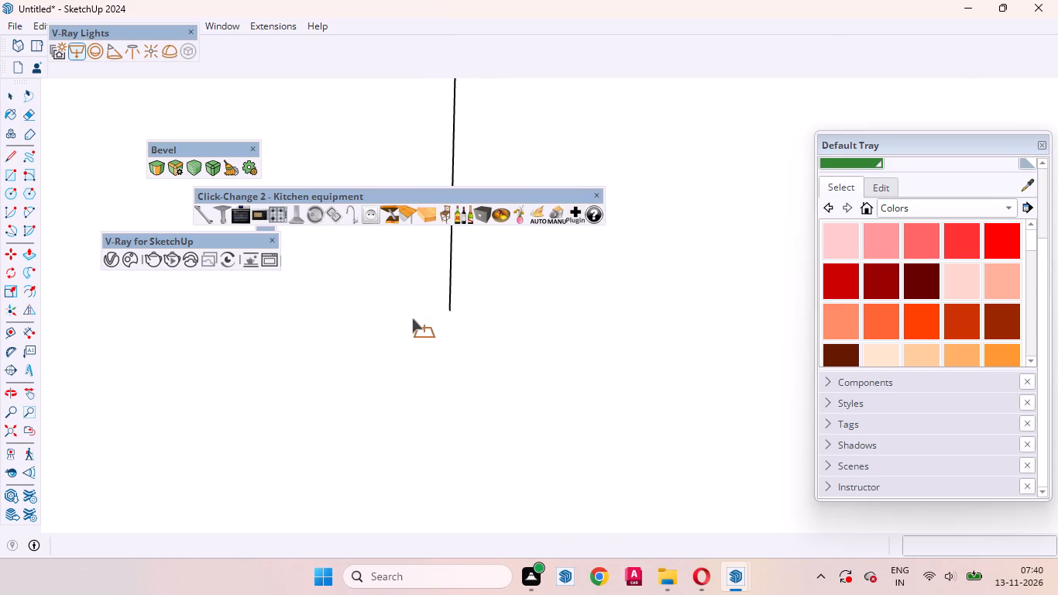
scroll(412, 318, down, 20)
scroll(412, 318, down, 16)
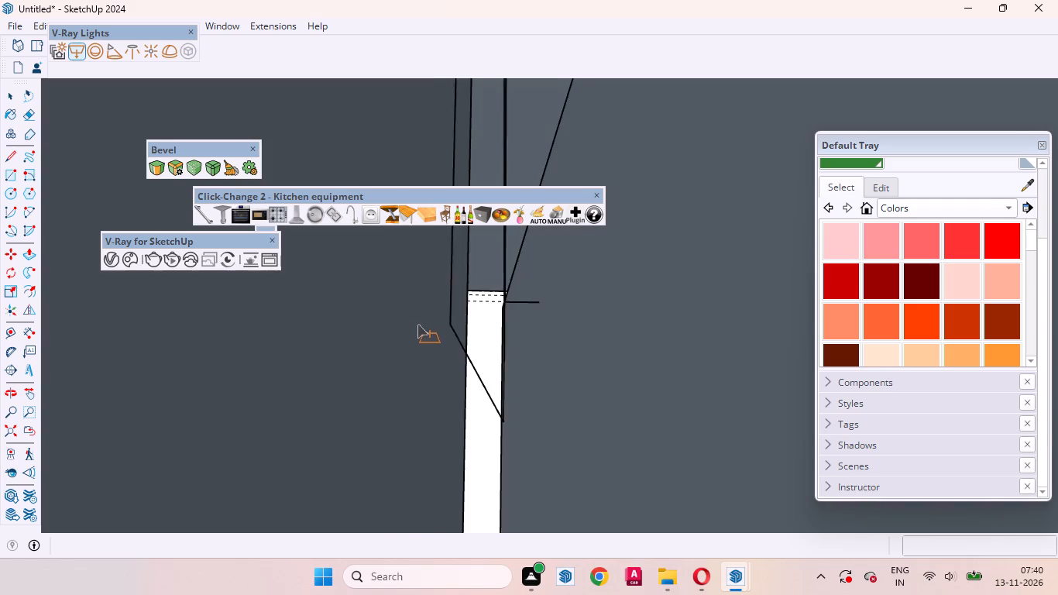
scroll(417, 324, down, 17)
middle_drag(527, 365, 406, 376)
scroll(589, 361, down, 6)
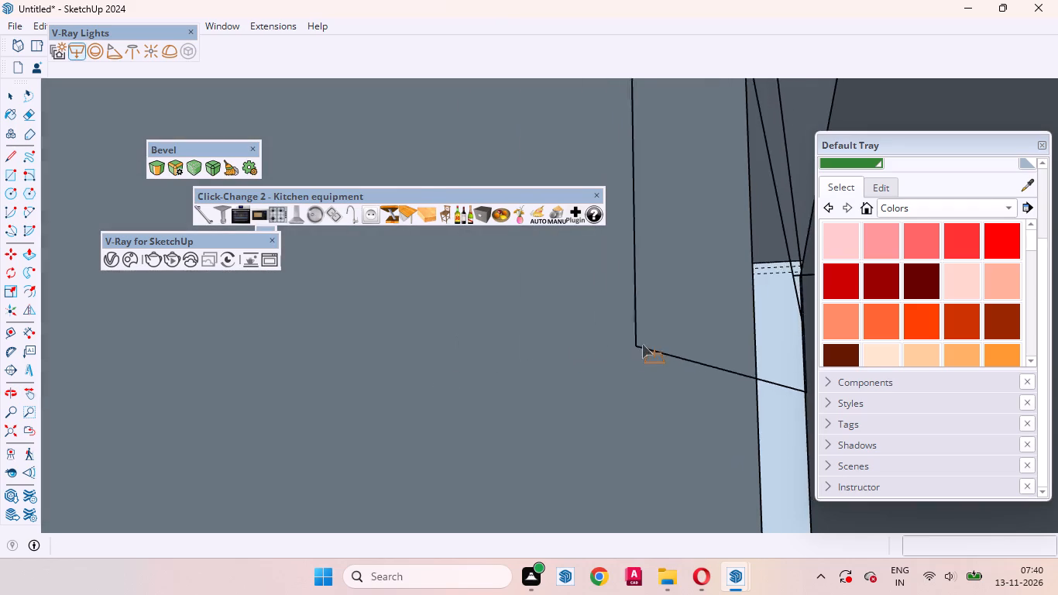
scroll(642, 344, down, 8)
scroll(513, 377, up, 1)
scroll(555, 364, down, 20)
scroll(555, 364, down, 3)
scroll(603, 306, up, 1)
scroll(605, 307, down, 7)
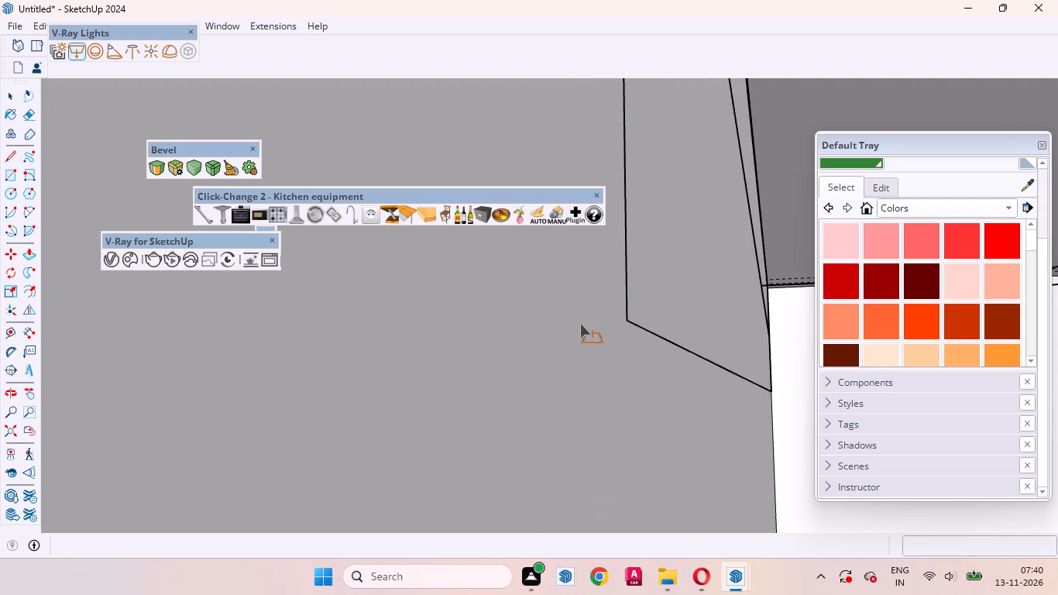
scroll(580, 324, down, 9)
scroll(404, 317, down, 19)
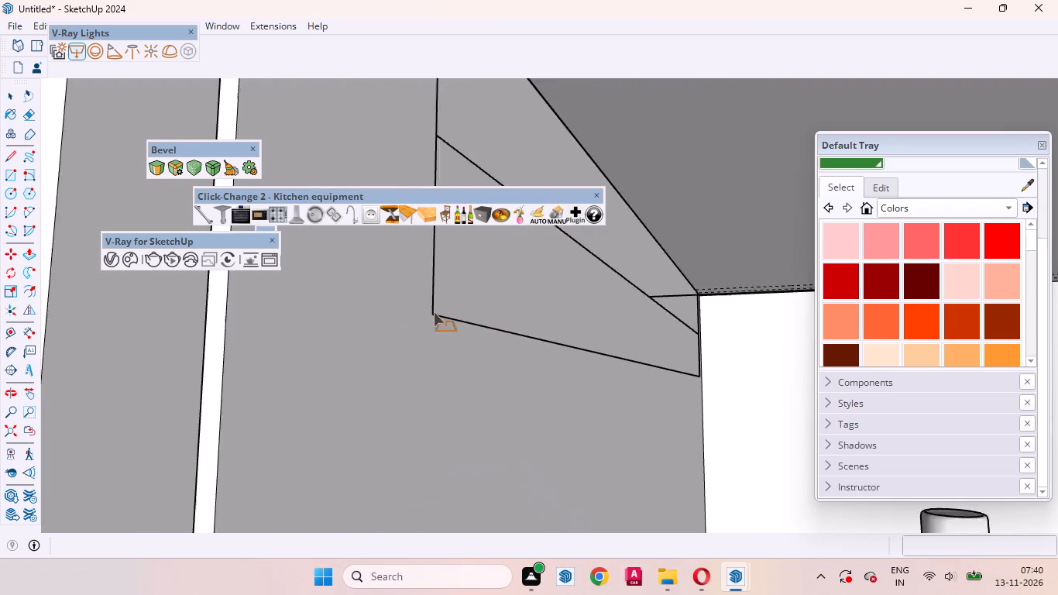
scroll(434, 312, down, 12)
scroll(464, 261, up, 1)
scroll(464, 262, down, 15)
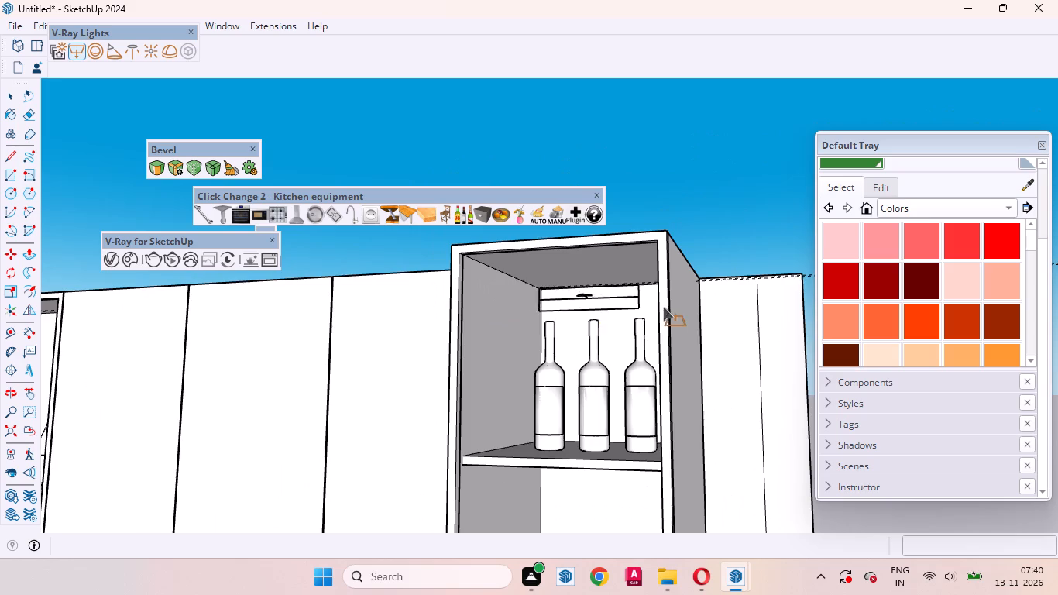
scroll(631, 289, up, 8)
middle_drag(655, 298, 727, 259)
scroll(749, 284, up, 3)
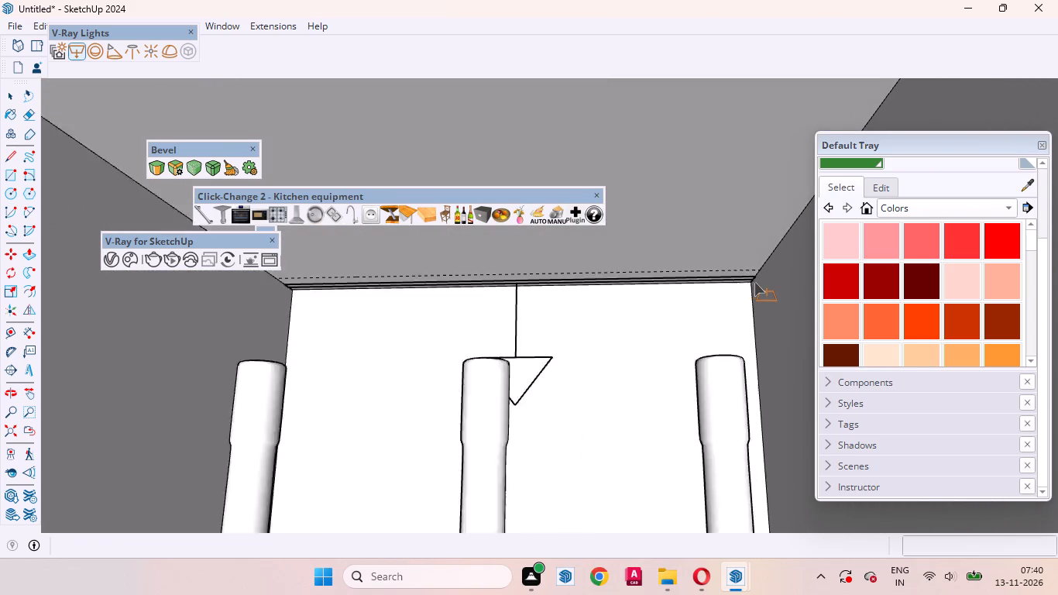
scroll(754, 282, up, 11)
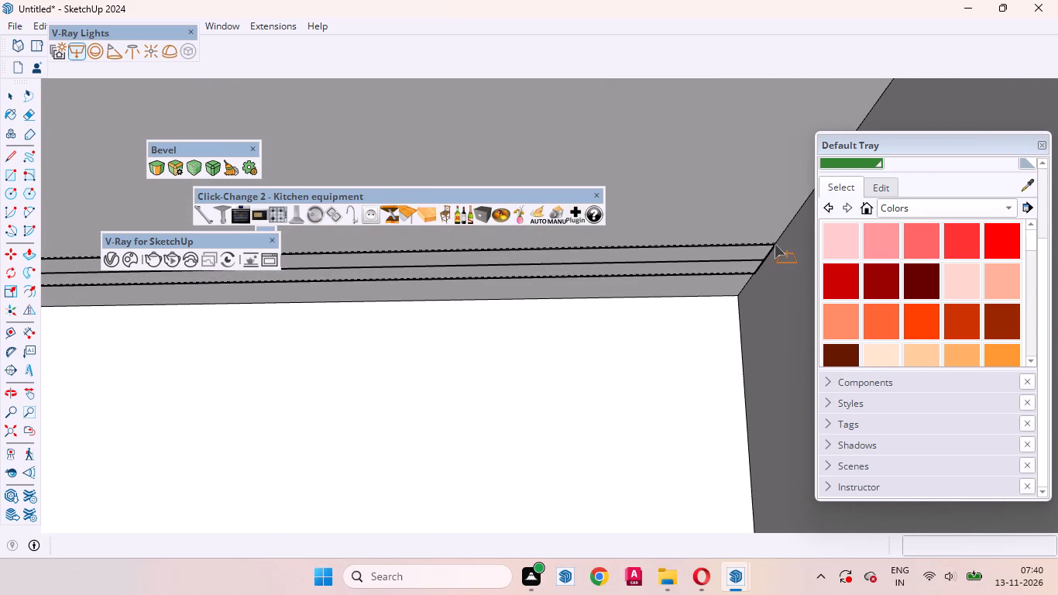
click(775, 244)
key(space)
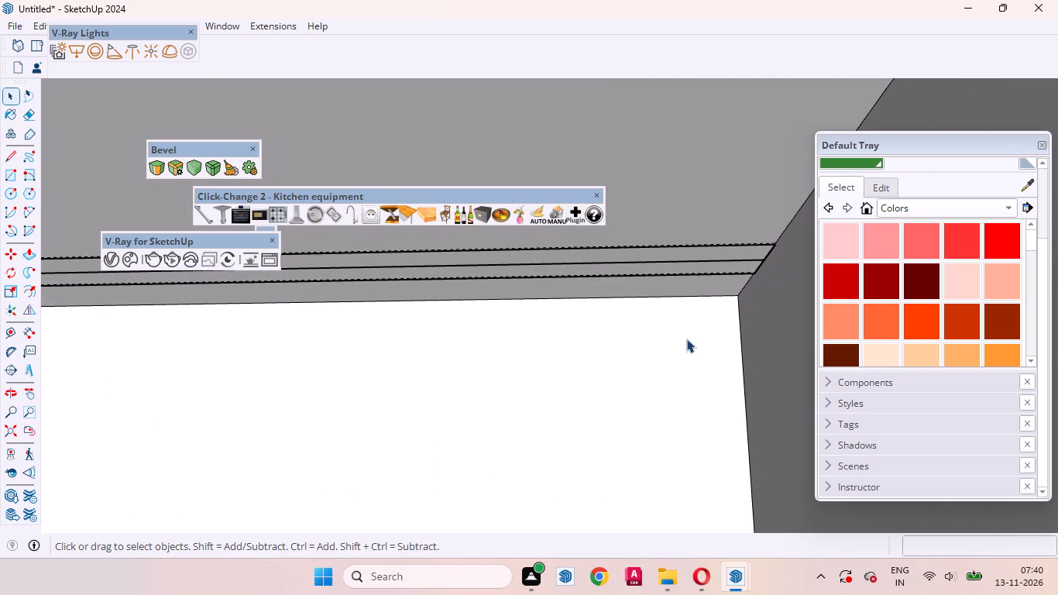
Copy the rectangle light about 1' 5 1/2" straight down into the tall unit's second compartment, under the first shelf.
scroll(696, 319, down, 20)
scroll(696, 319, down, 1)
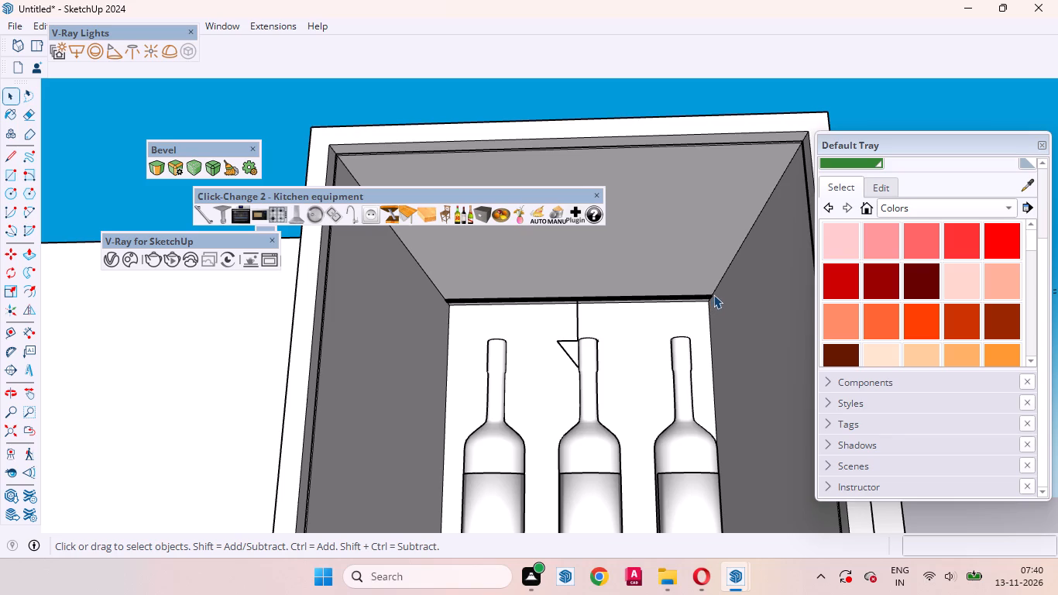
click(578, 313)
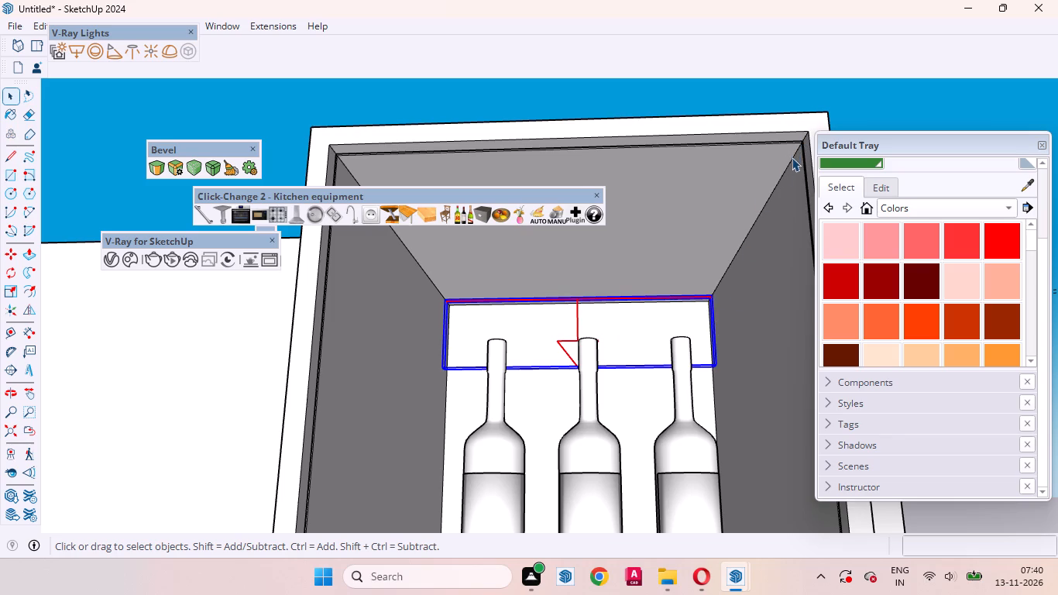
key(m)
scroll(740, 196, down, 2)
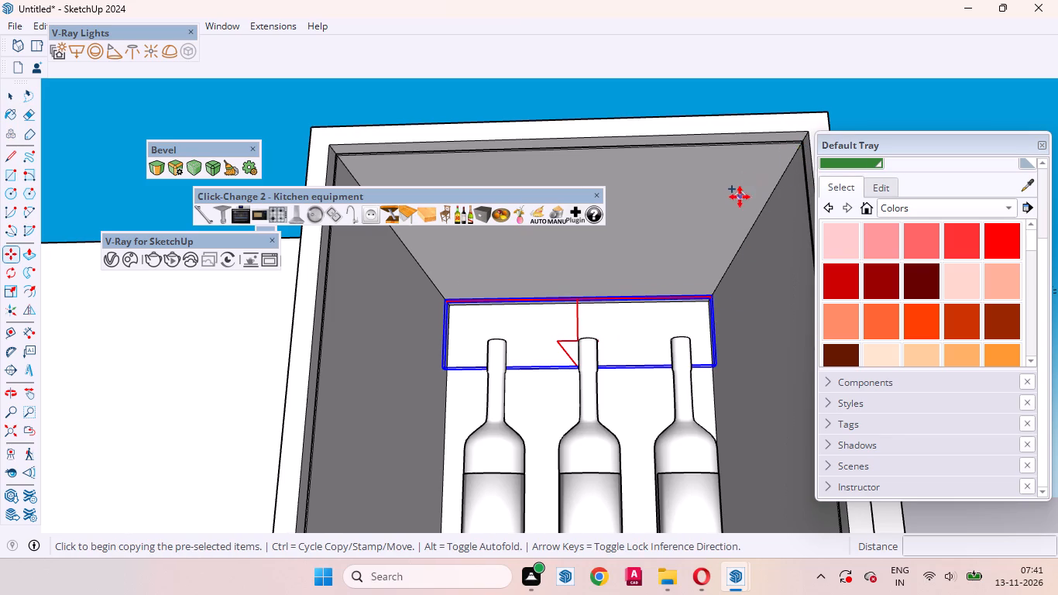
scroll(740, 197, down, 2)
scroll(780, 173, up, 3)
click(785, 150)
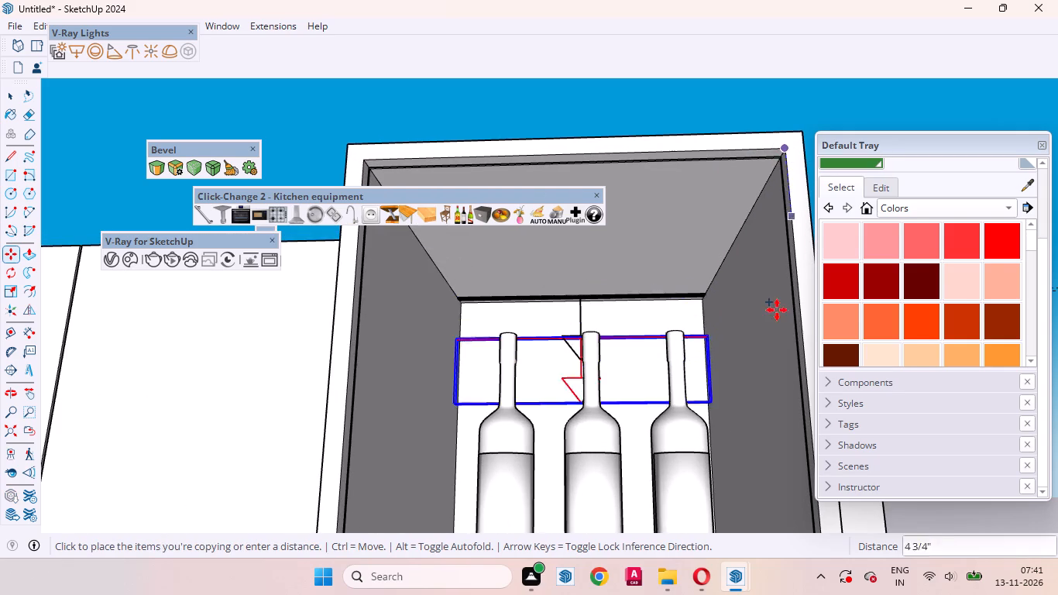
scroll(775, 287, down, 13)
scroll(781, 378, up, 9)
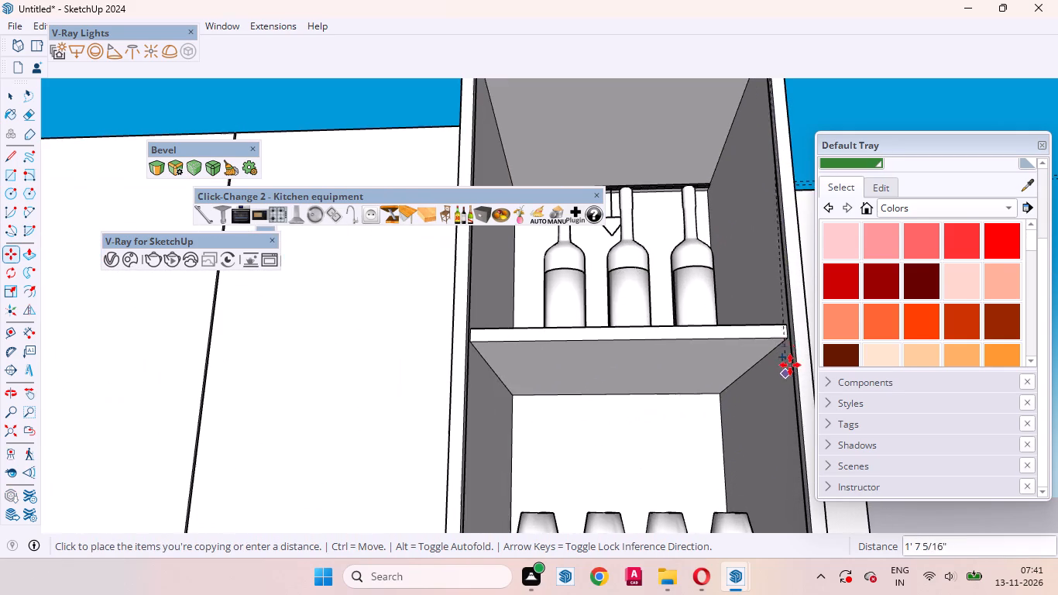
scroll(795, 334, up, 2)
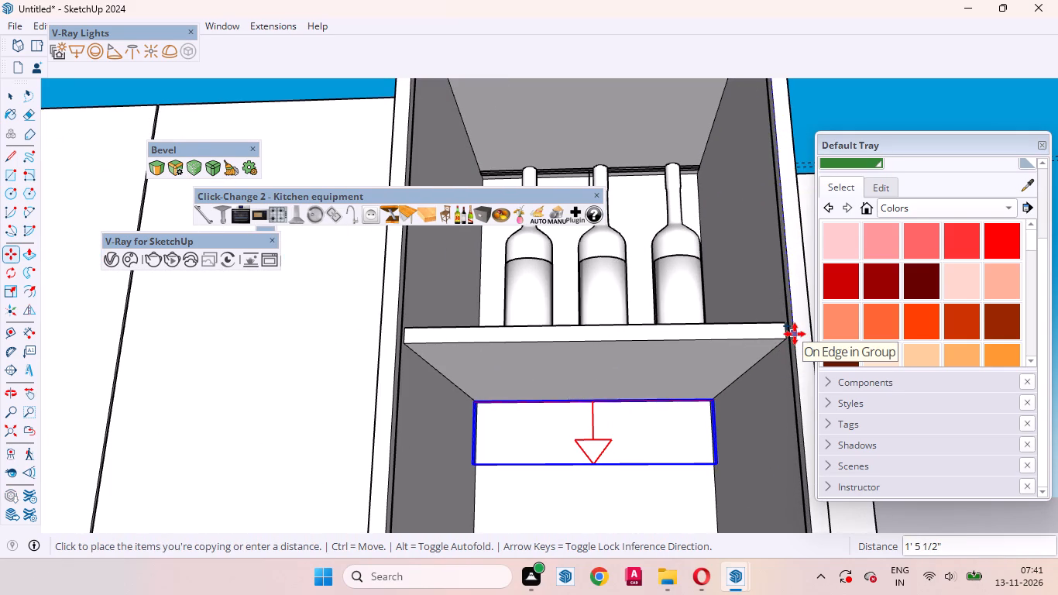
click(795, 334)
key(space)
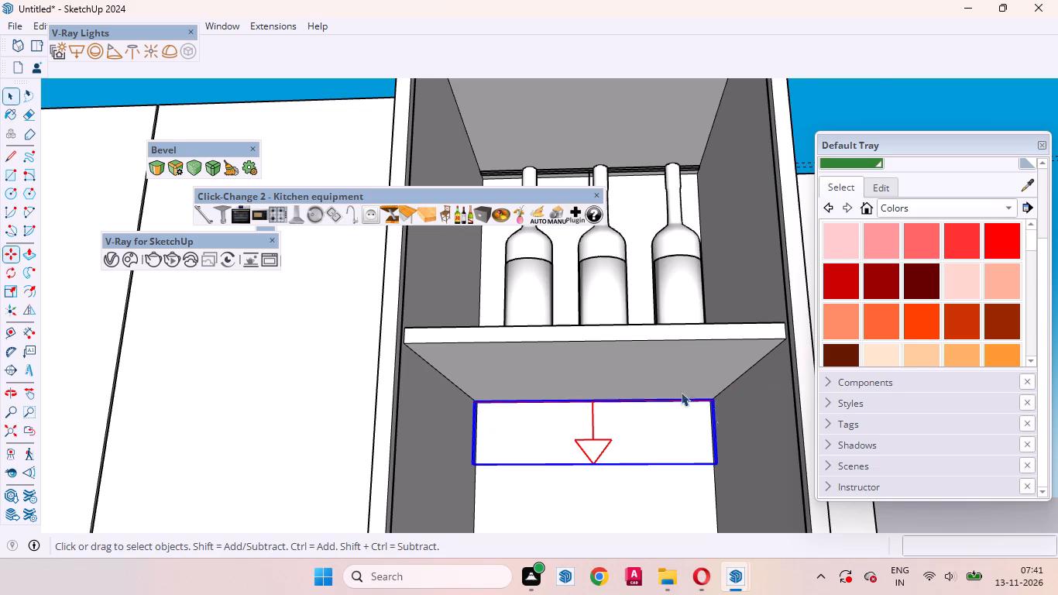
Move the copied light up about 1/16" so its back corner meets the underside edge of the first shelf.
scroll(670, 387, up, 20)
scroll(670, 387, up, 7)
middle_drag(749, 404, 764, 439)
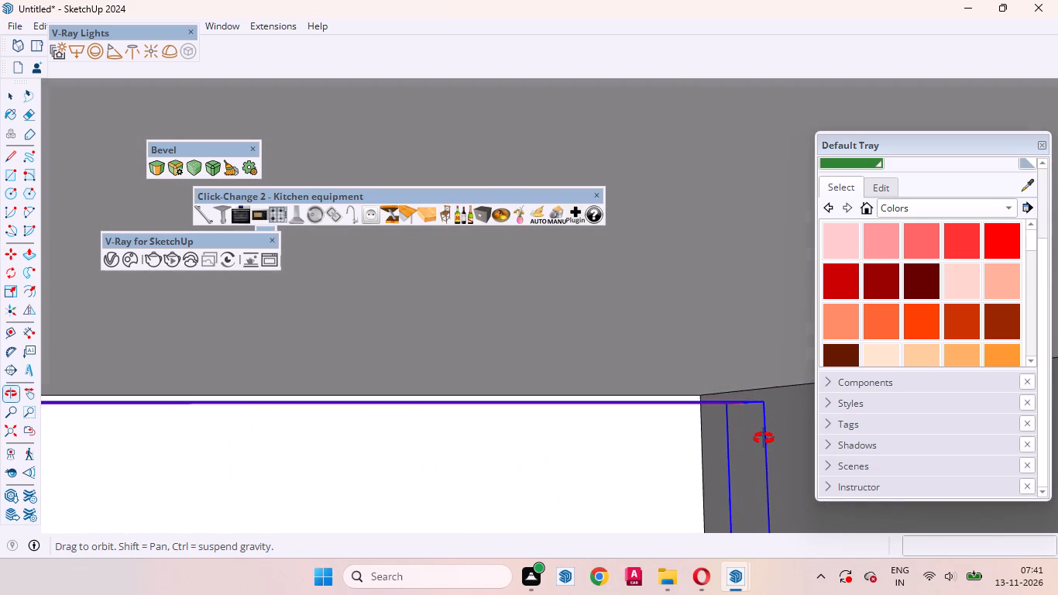
middle_drag(764, 439, 761, 431)
key(m)
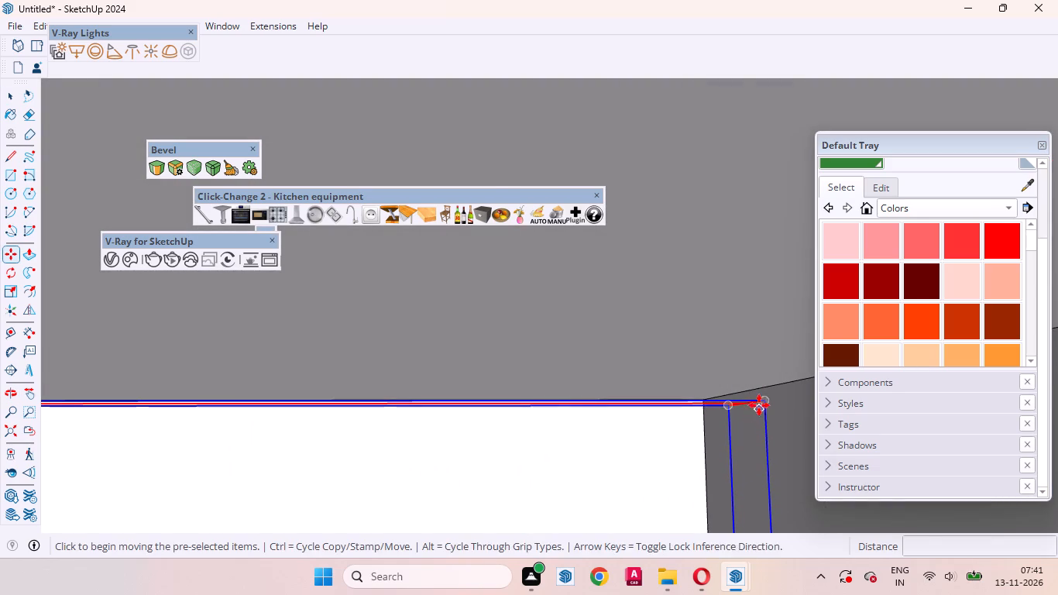
click(764, 401)
click(765, 387)
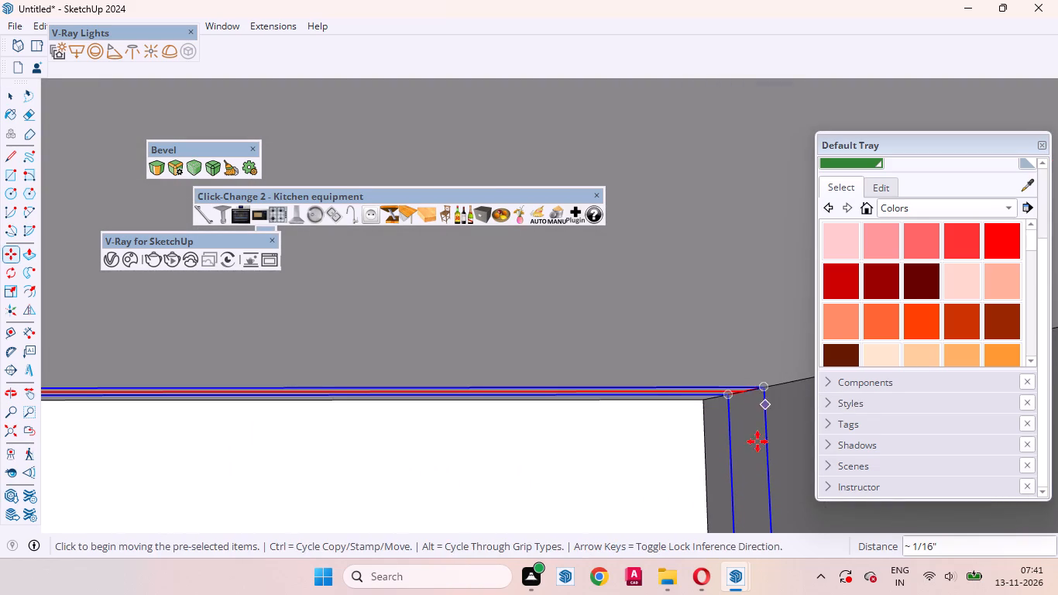
key(space)
Copy the second compartment's light about 1' 5 1/8" down under the next shelf and multiply the copy by 3 for the compartments below.
scroll(715, 389, down, 20)
scroll(715, 389, down, 3)
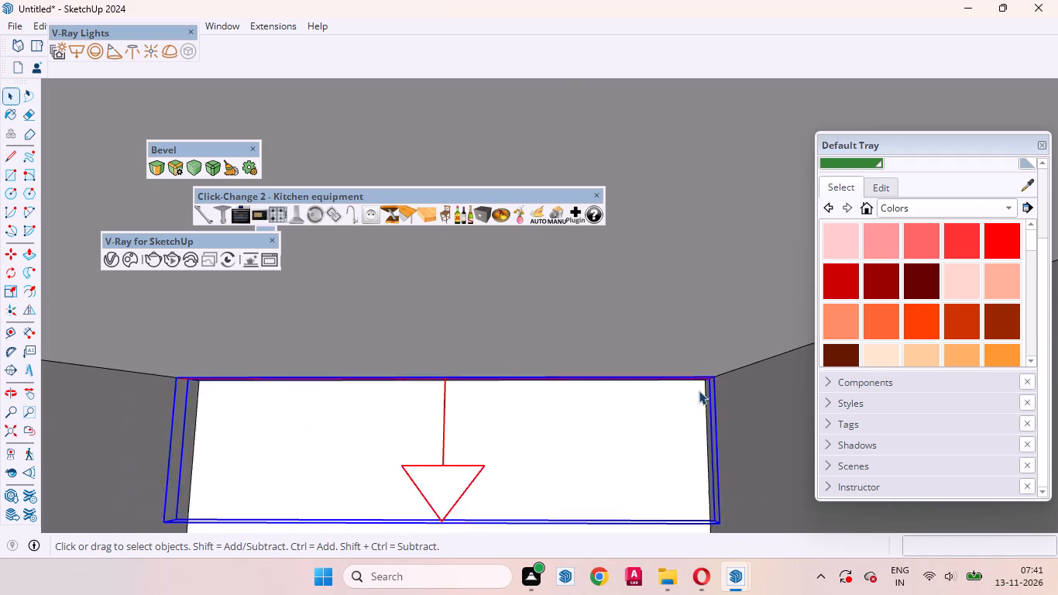
scroll(699, 390, down, 19)
middle_drag(575, 424, 558, 333)
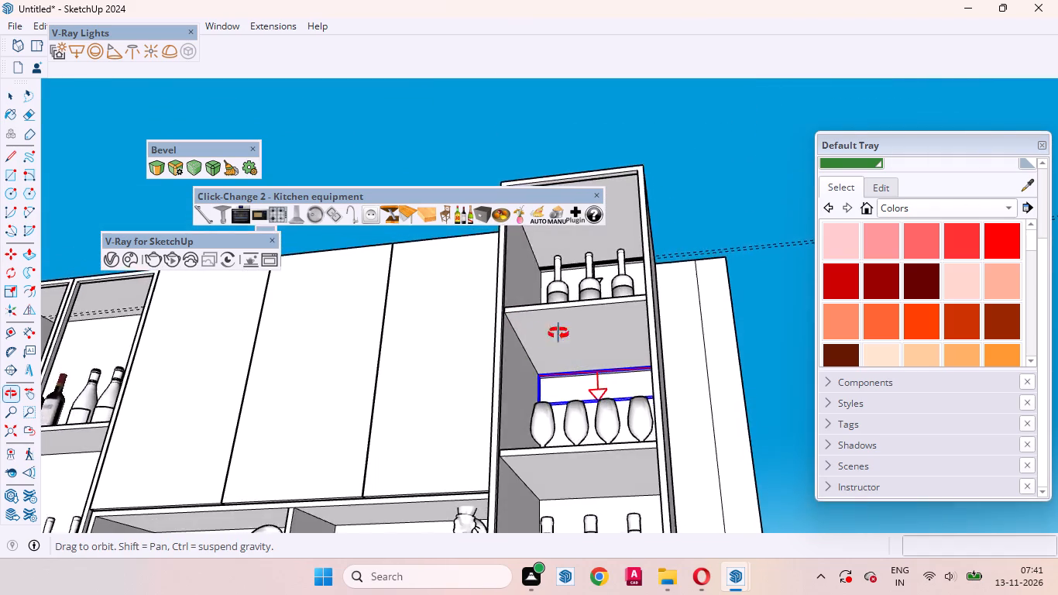
middle_drag(558, 333, 628, 433)
scroll(562, 412, down, 9)
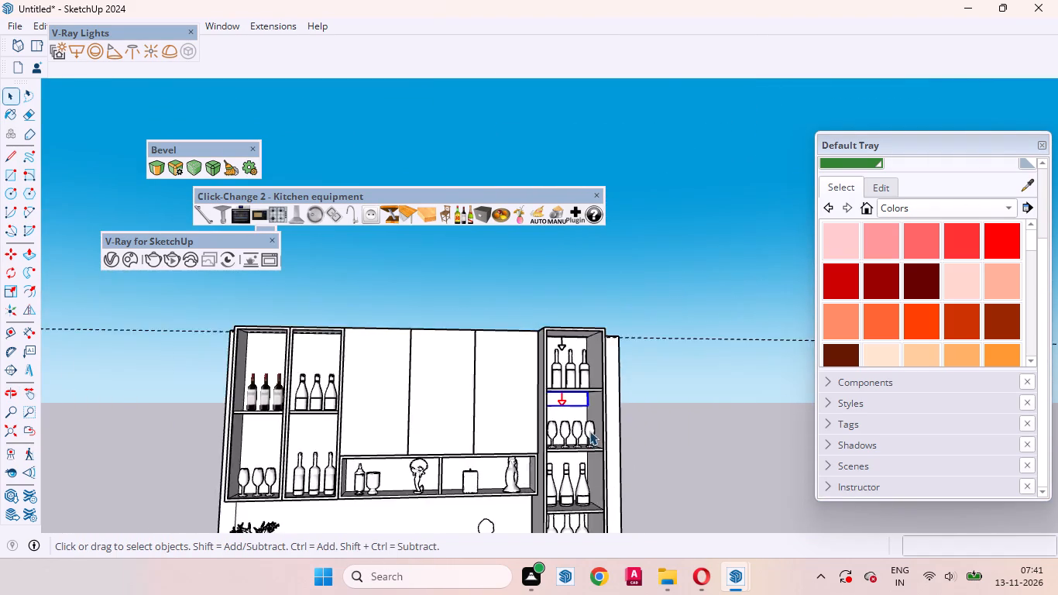
scroll(589, 431, up, 14)
middle_drag(575, 394, 562, 346)
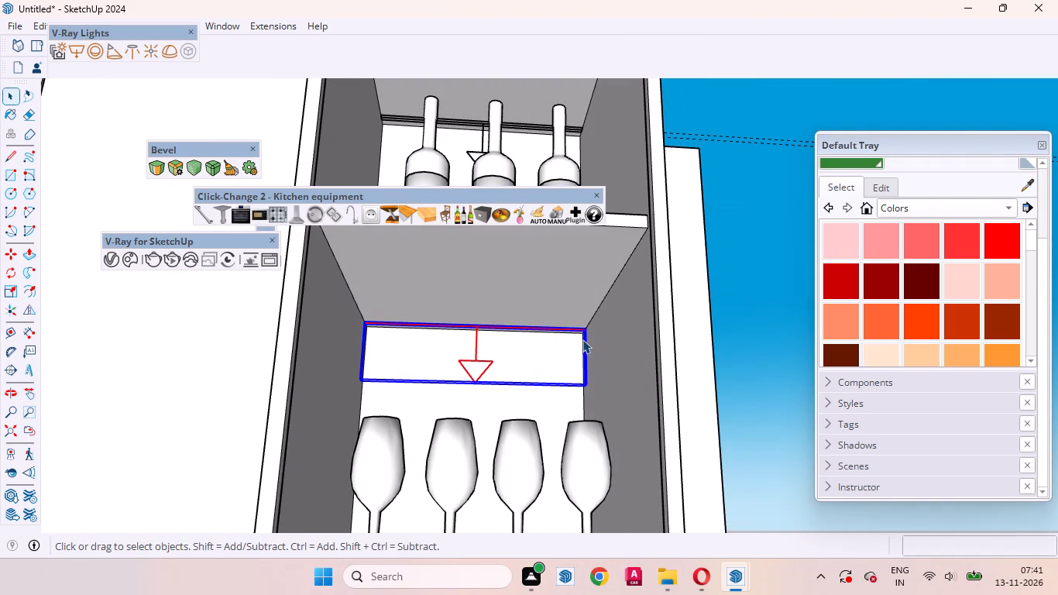
key(m)
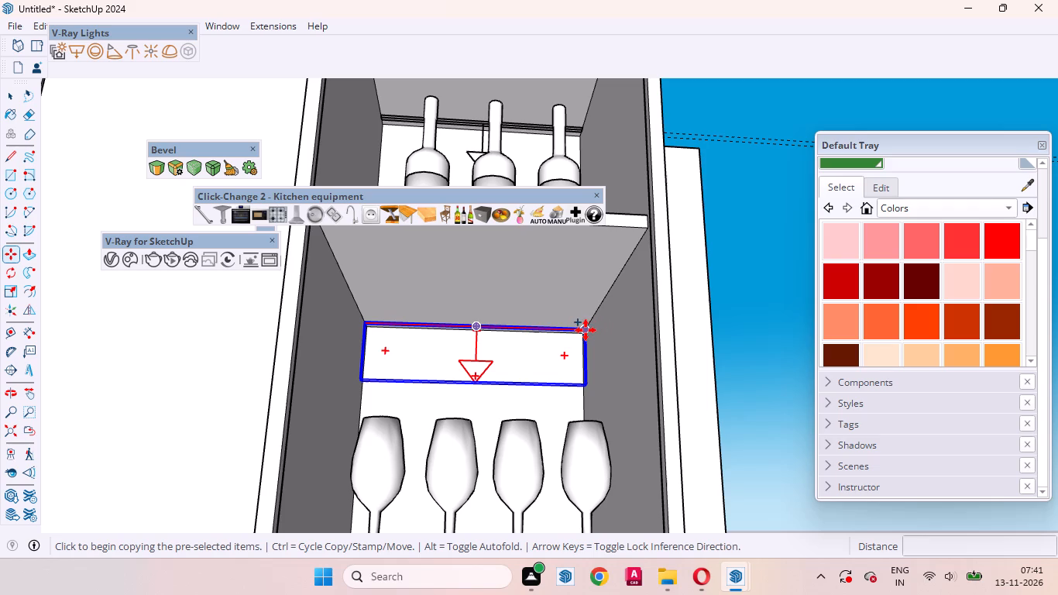
click(586, 330)
scroll(593, 360, down, 10)
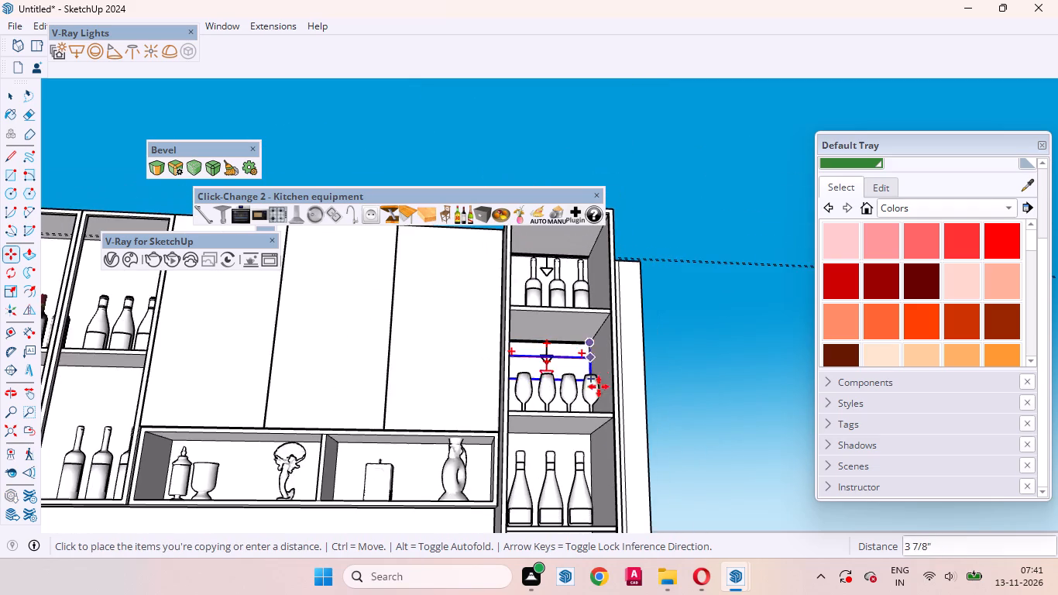
scroll(586, 462, up, 13)
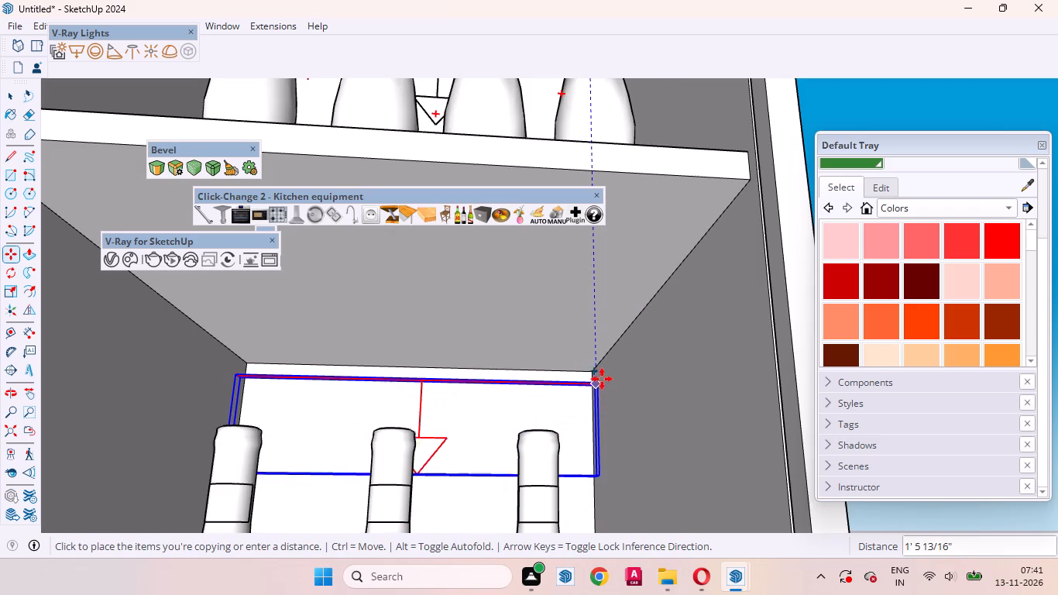
click(602, 364)
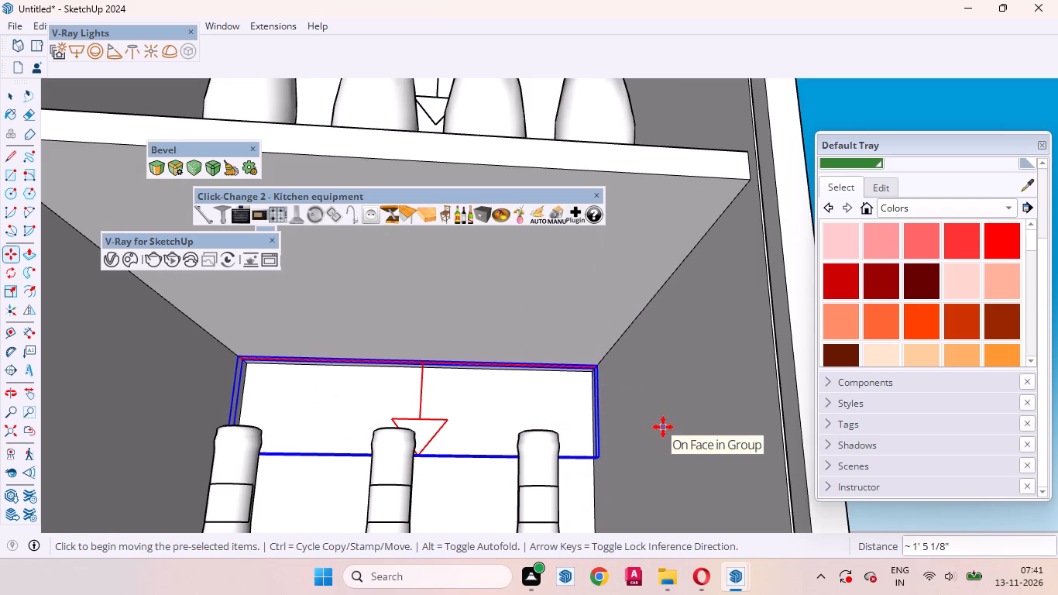
key(shift+asterisk)
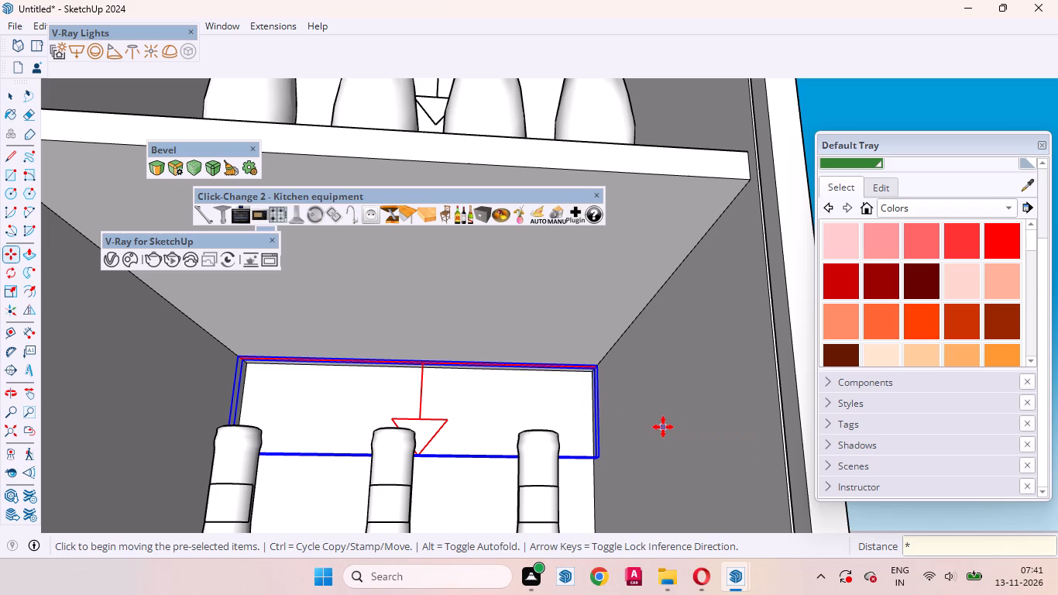
key(3)
key(Return)
key(space)
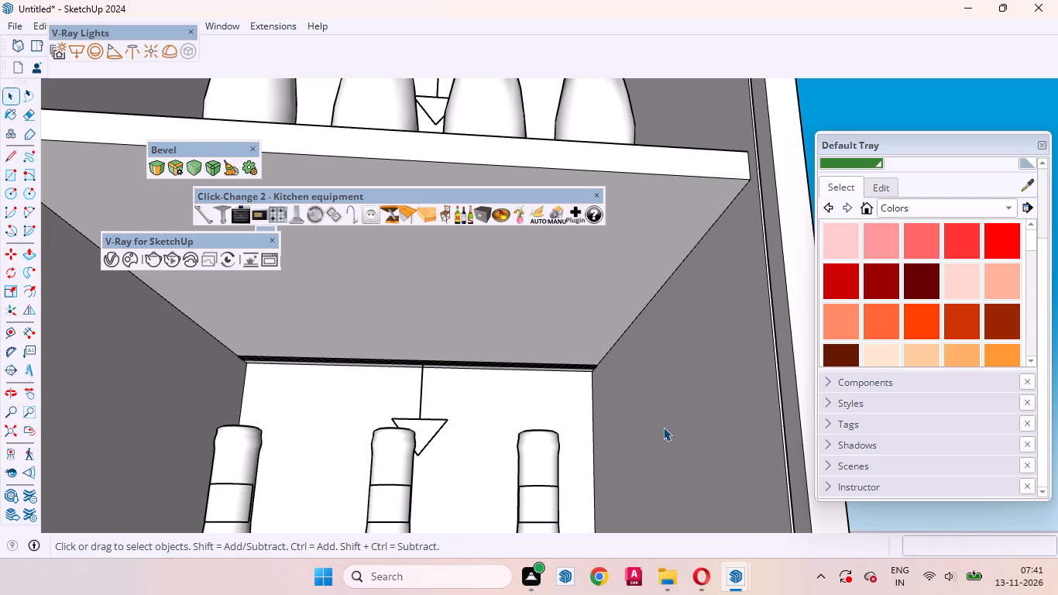
scroll(589, 303, down, 20)
scroll(589, 303, down, 1)
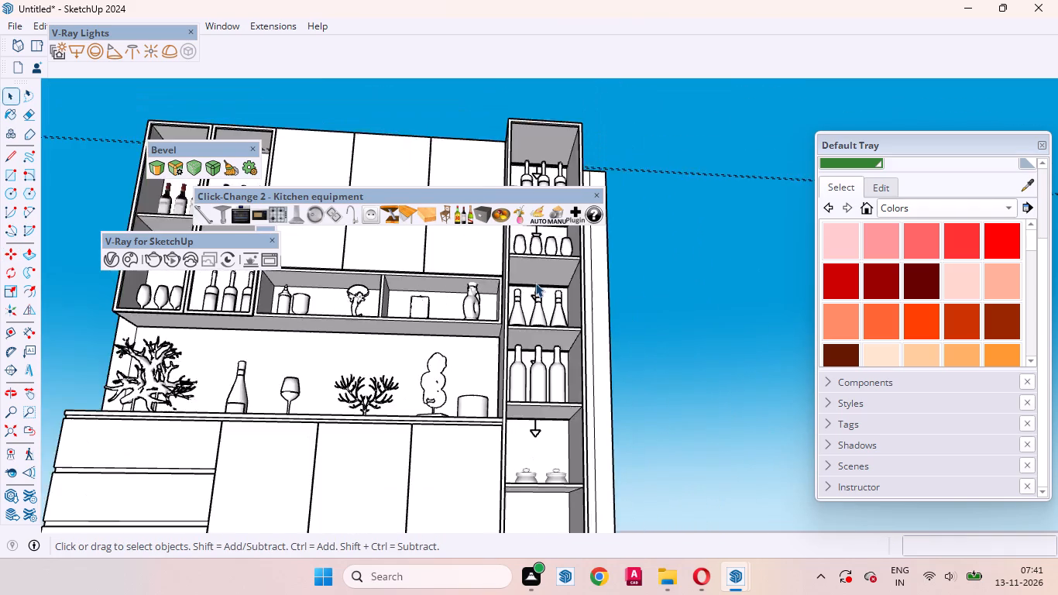
scroll(535, 283, down, 4)
scroll(575, 402, up, 4)
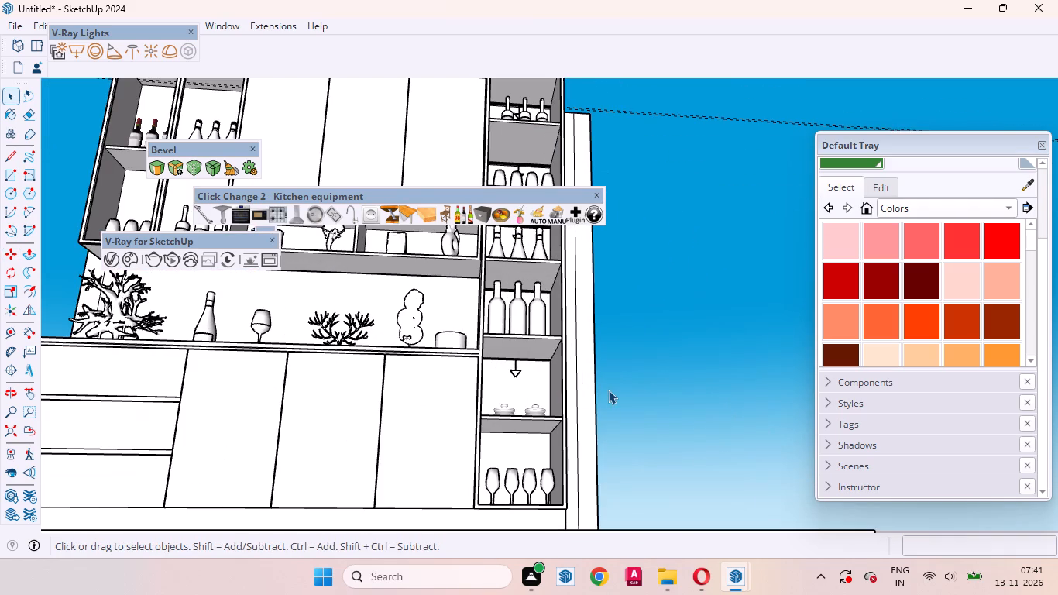
Copy the rectangle light above the pots about 1' 5 1/8" straight down into the tall unit's lowest compartment, above the wine glasses.
key(shift+asterisk)
scroll(454, 333, up, 16)
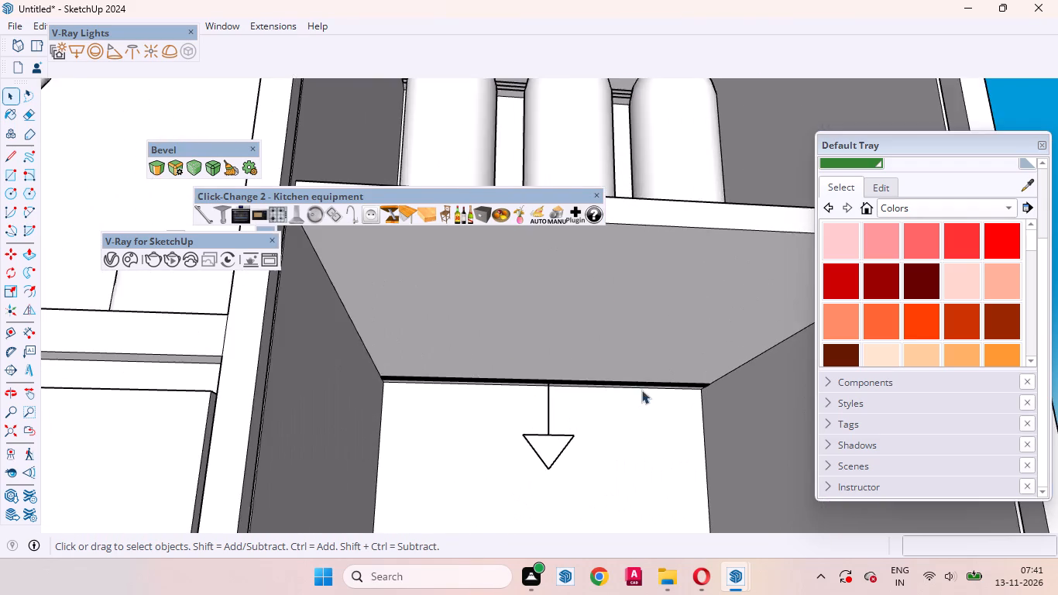
scroll(664, 390, up, 4)
click(485, 394)
scroll(488, 385, down, 8)
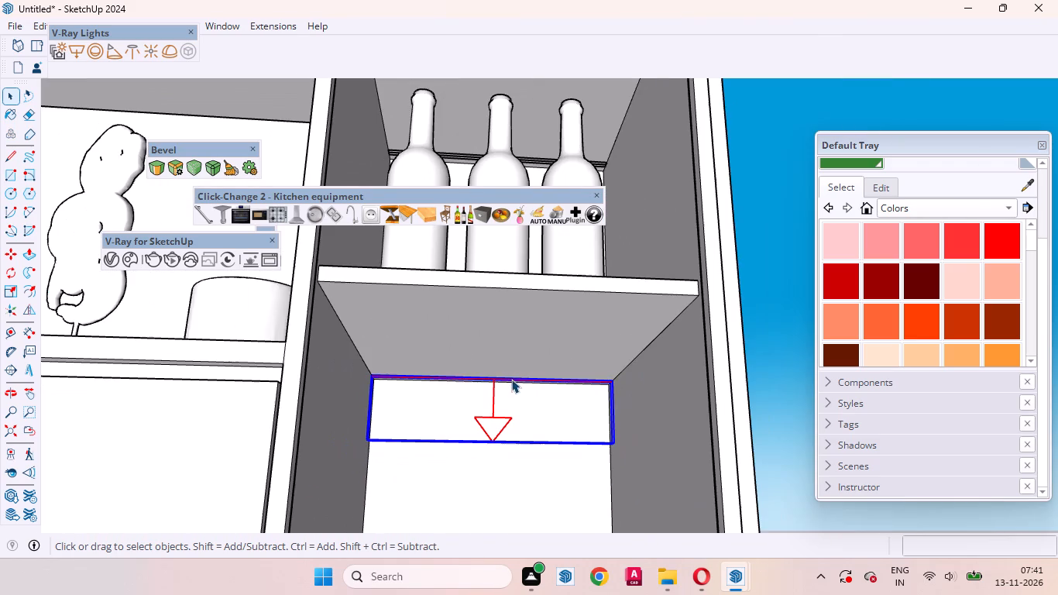
key(m)
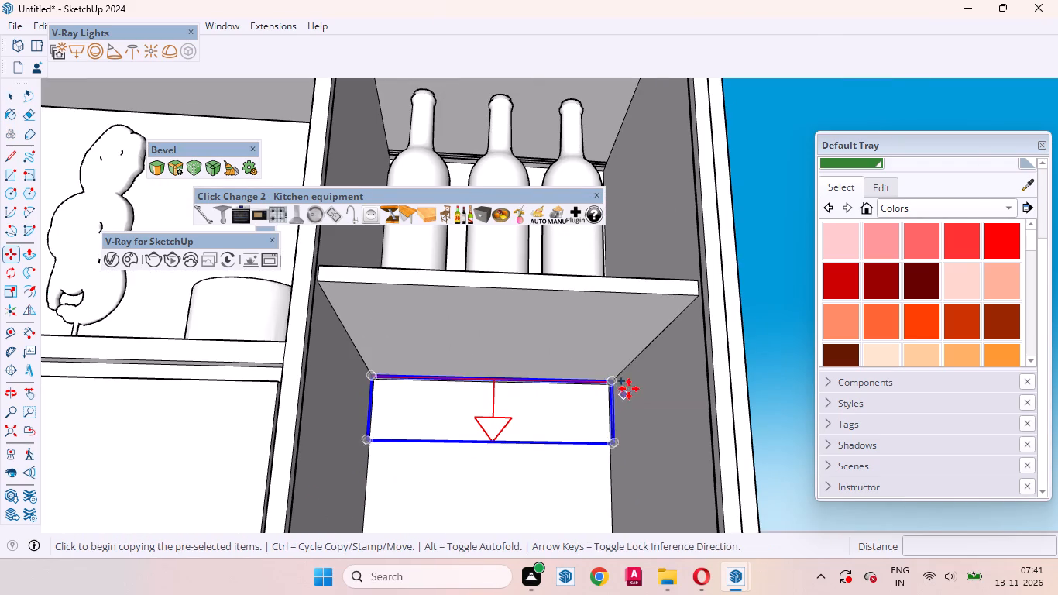
click(647, 353)
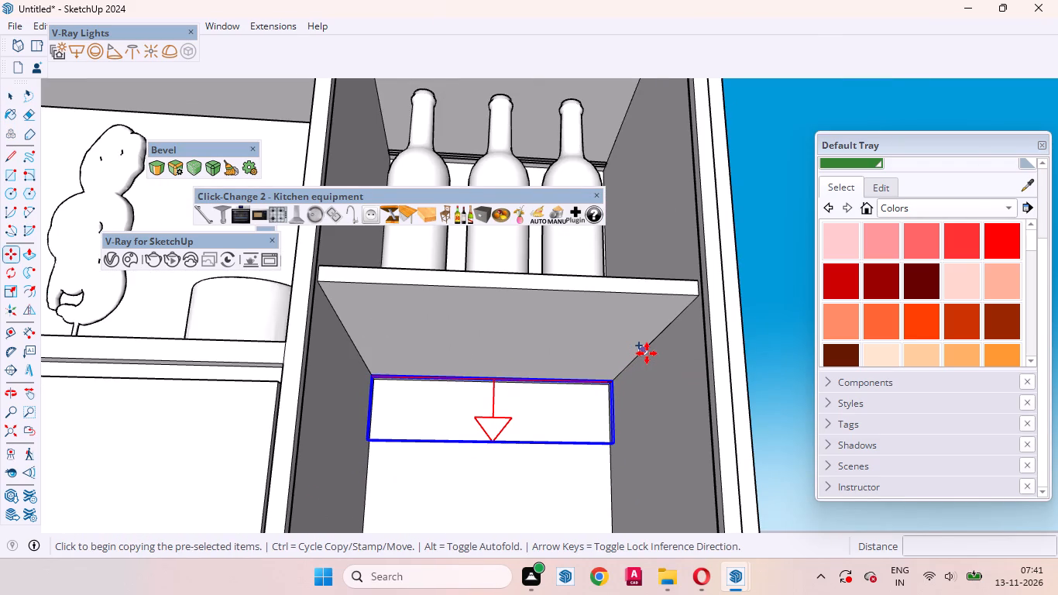
scroll(651, 388, down, 11)
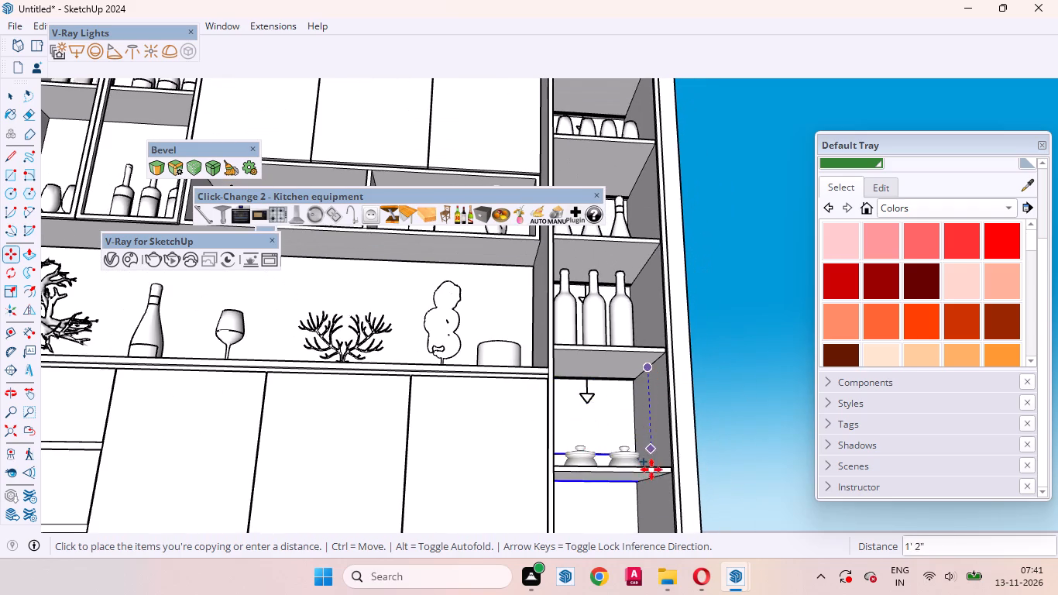
scroll(653, 488, up, 5)
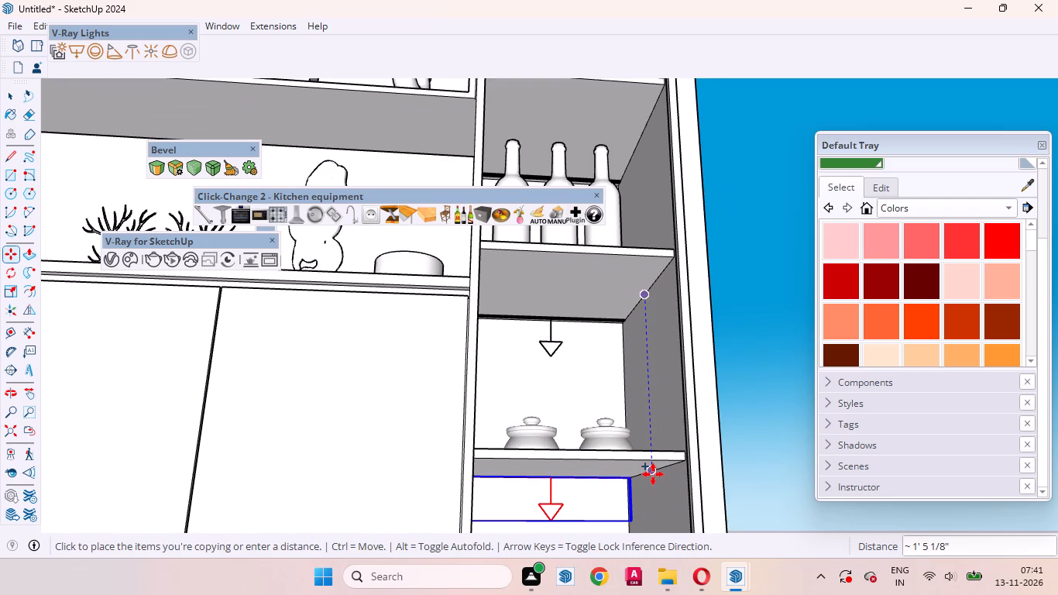
click(653, 474)
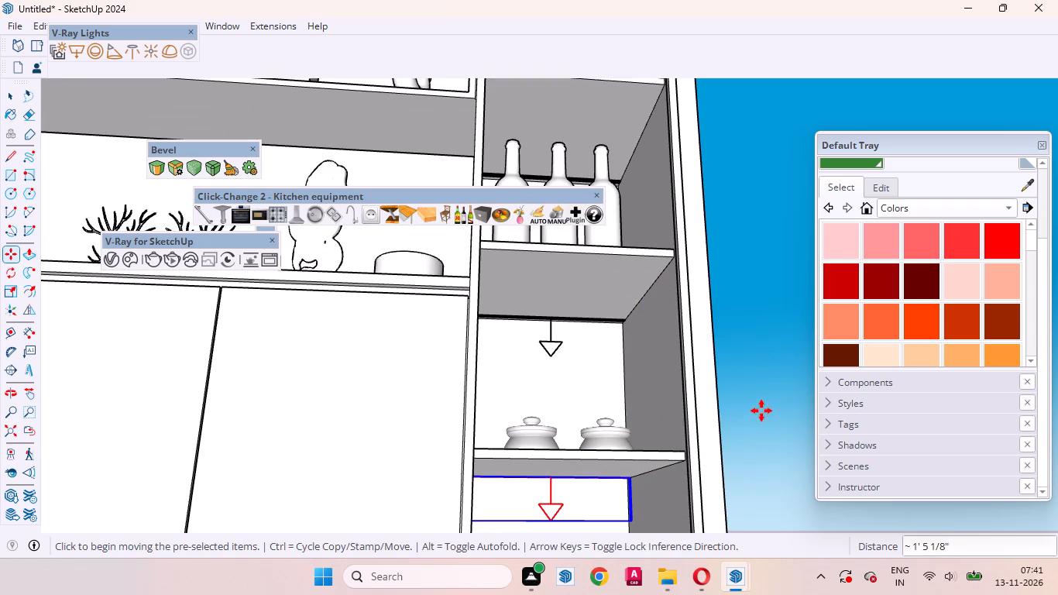
key(space)
click(763, 422)
Examine the lights in the tall unit's lower compartments and review the whole cabinet from several angles.
scroll(683, 464, up, 9)
middle_drag(564, 483, 550, 381)
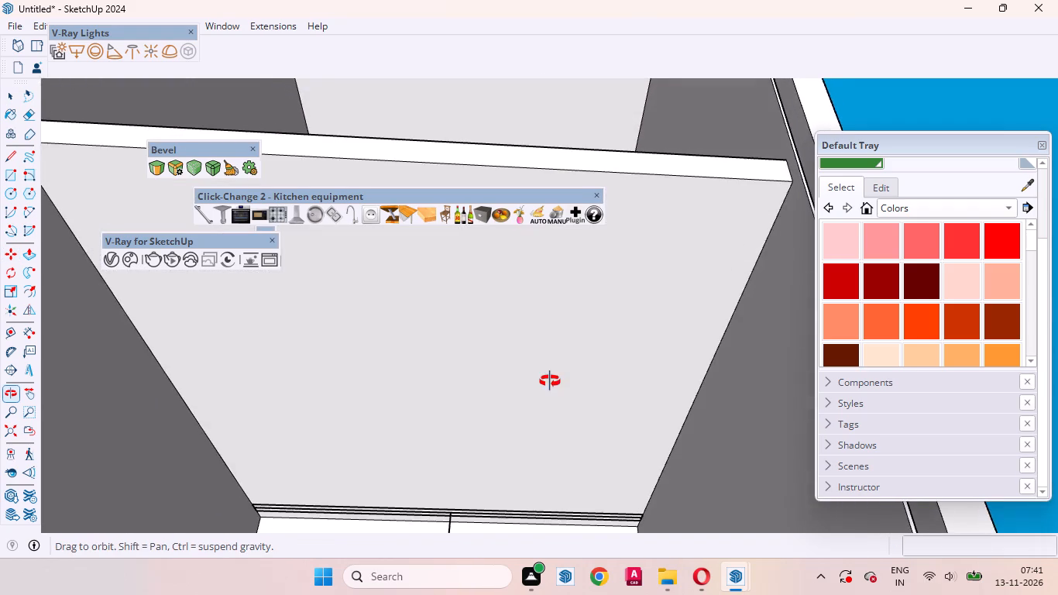
middle_drag(550, 381, 555, 483)
scroll(548, 425, down, 17)
scroll(530, 381, up, 1)
scroll(530, 381, down, 4)
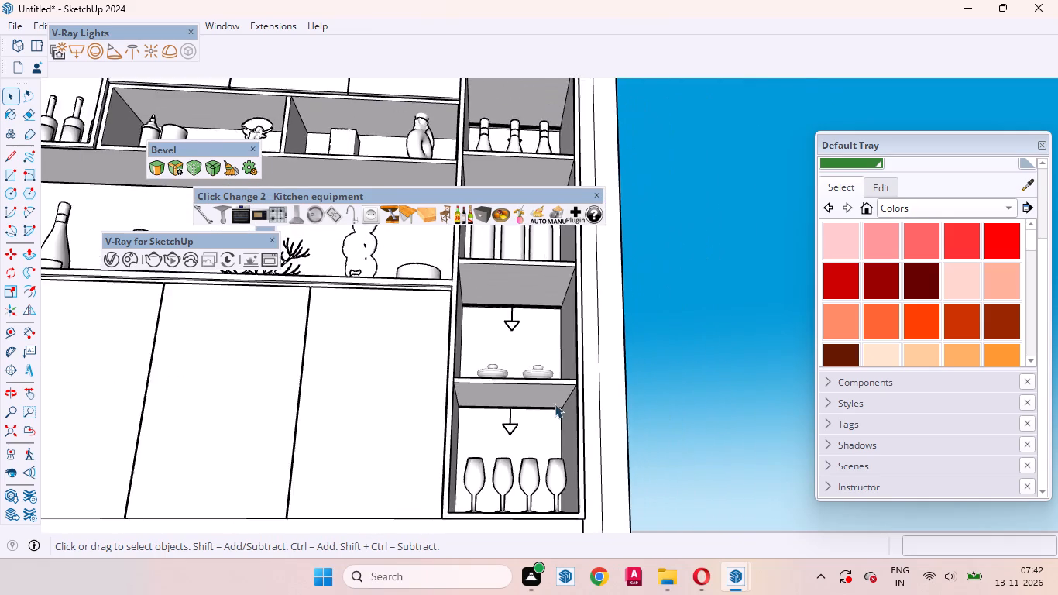
scroll(555, 404, down, 2)
middle_drag(614, 463, 421, 593)
scroll(409, 390, down, 11)
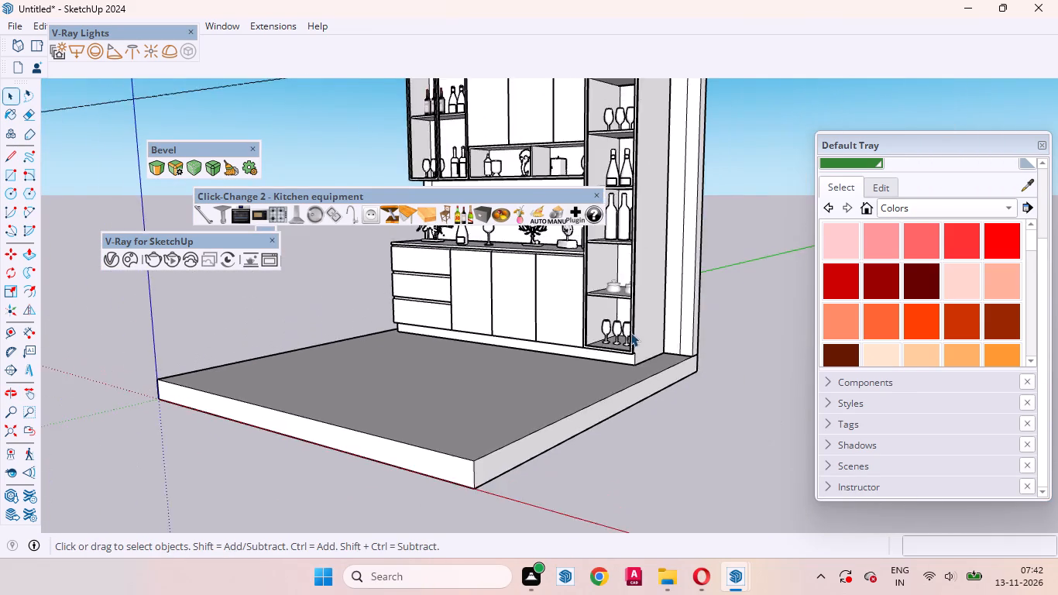
scroll(632, 332, up, 10)
middle_drag(545, 362, 624, 422)
scroll(628, 418, up, 1)
scroll(590, 386, down, 8)
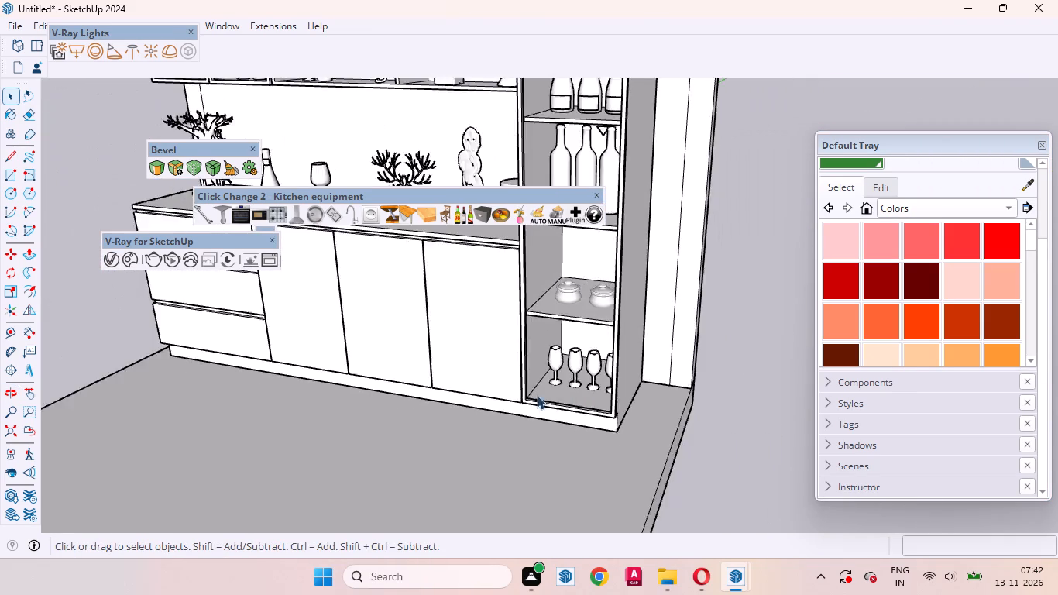
scroll(537, 395, down, 9)
click(692, 418)
scroll(637, 455, down, 7)
middle_drag(566, 325, 581, 306)
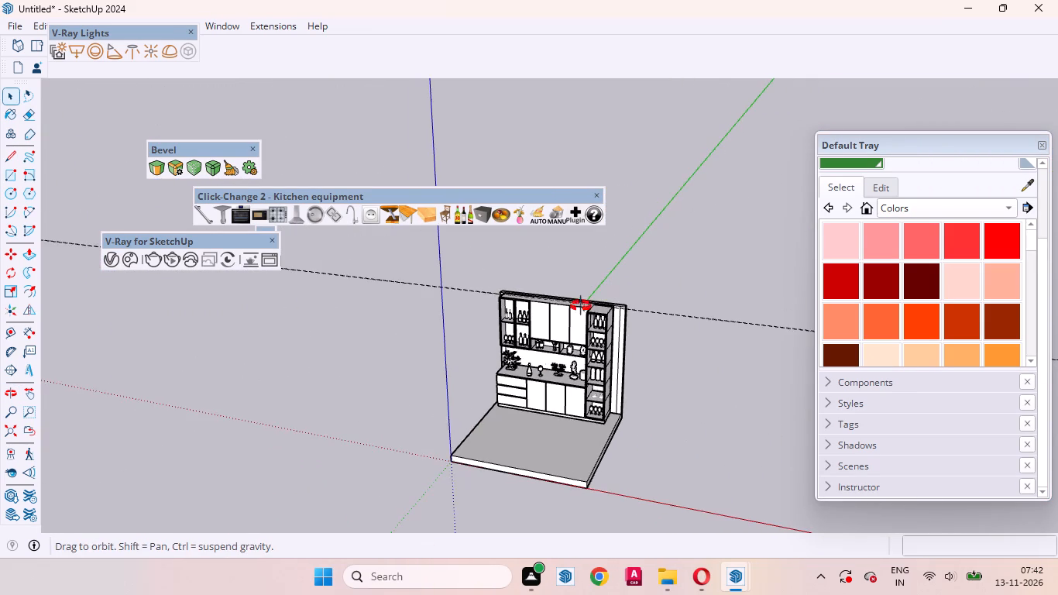
middle_drag(581, 306, 706, 208)
Place a guide 18mm from the back edge on the wall cabinet's underside and a second guide 18mm in front of the first.
scroll(524, 327, up, 7)
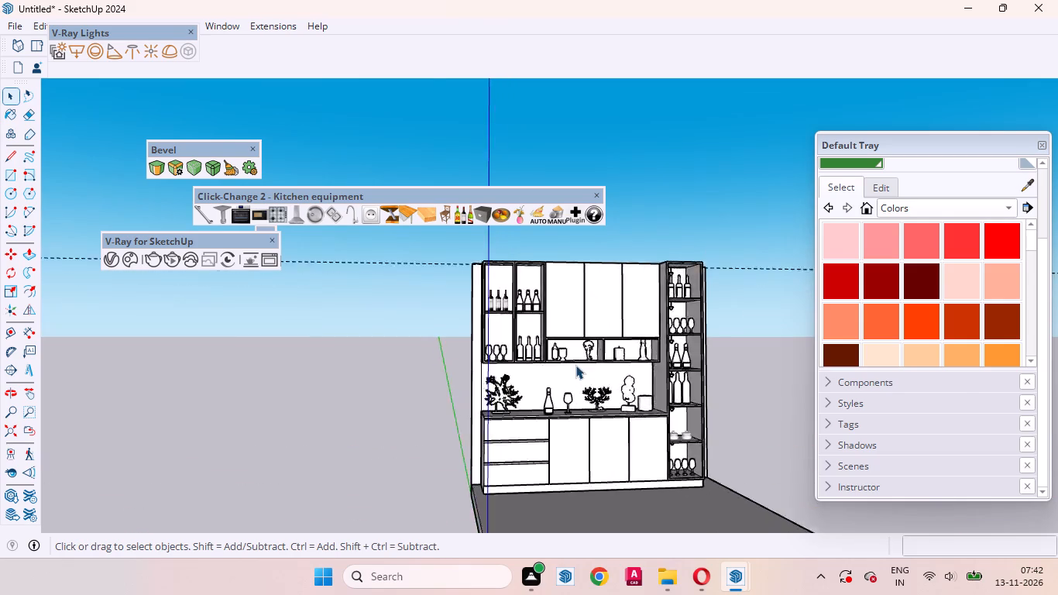
scroll(575, 365, up, 8)
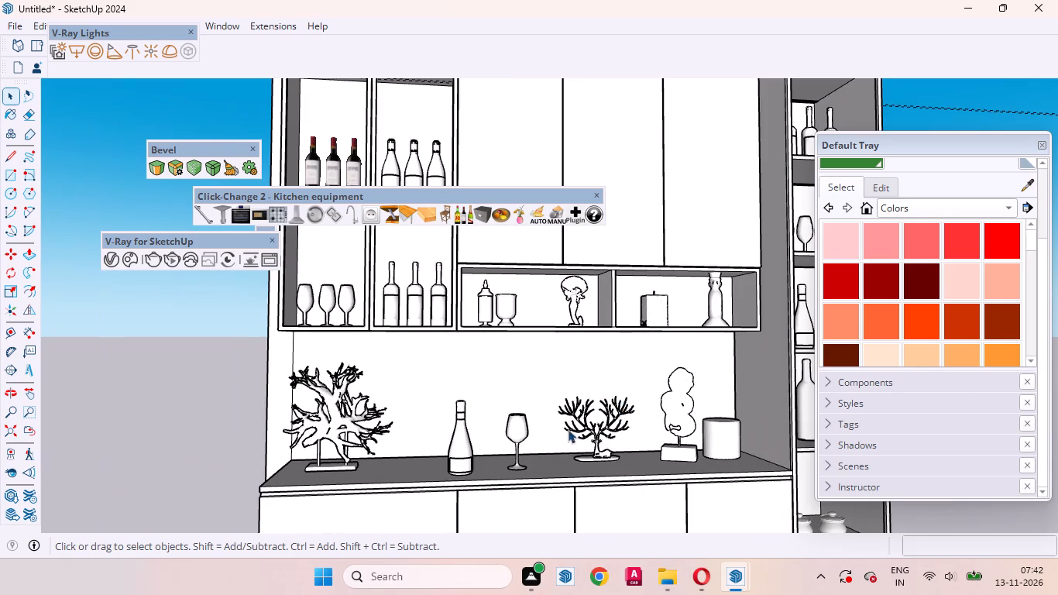
middle_drag(542, 343, 840, 268)
scroll(430, 282, up, 4)
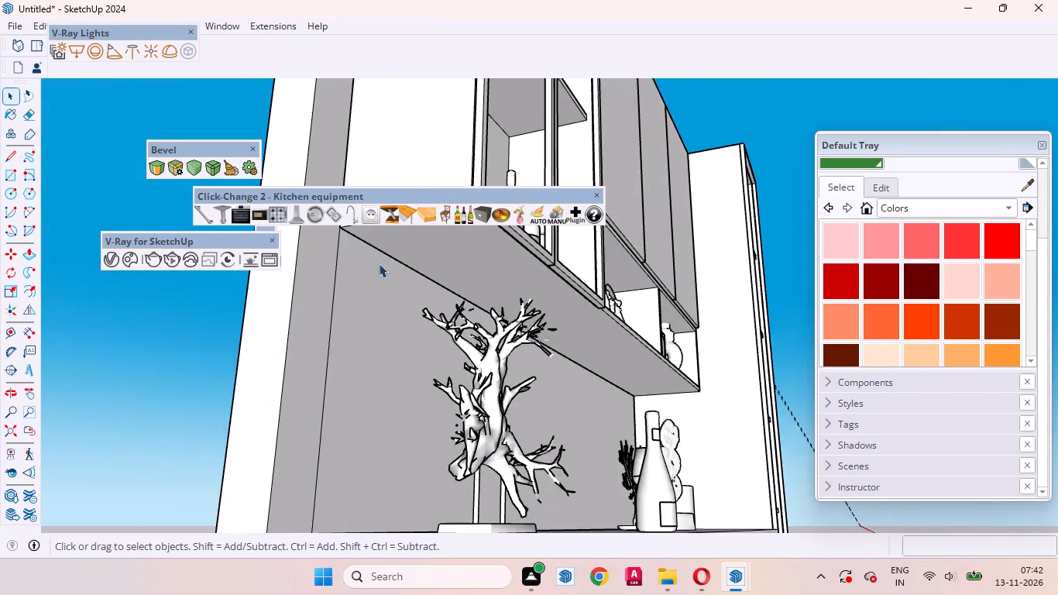
scroll(379, 263, up, 4)
middle_drag(470, 274, 560, 255)
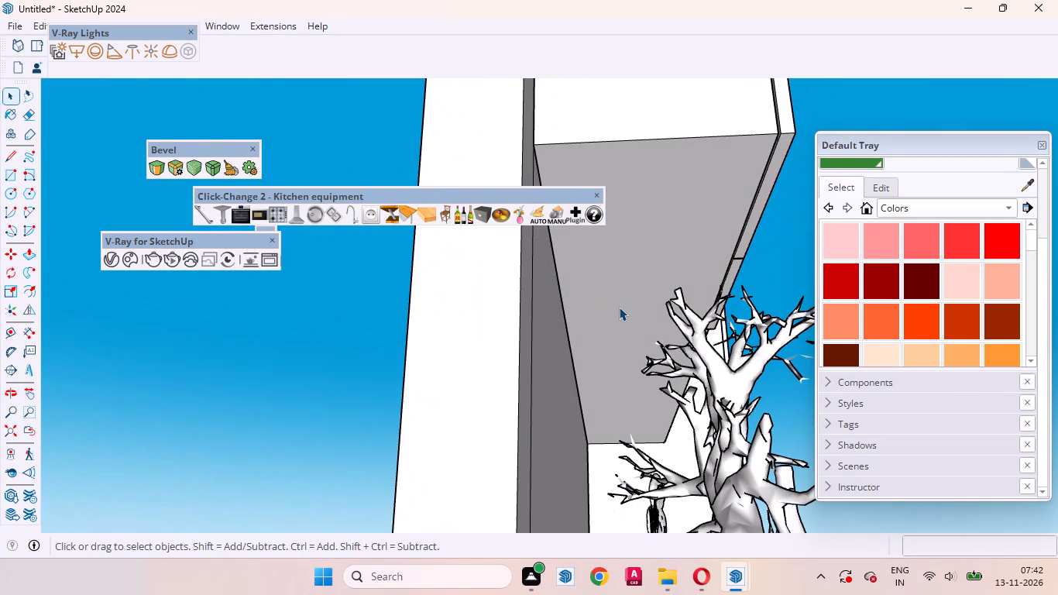
key(t)
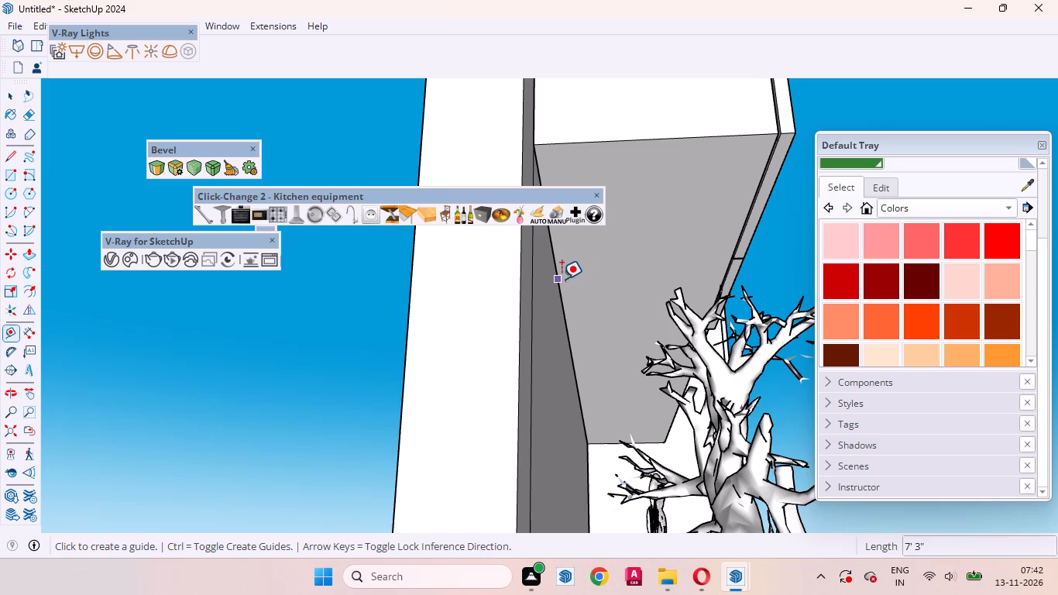
click(562, 279)
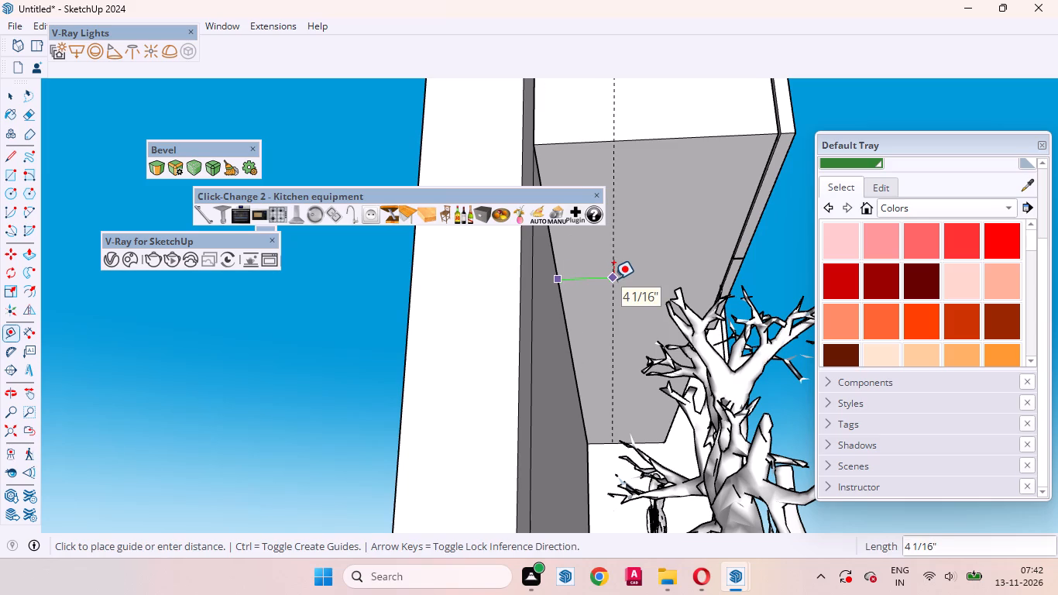
text(18mm)
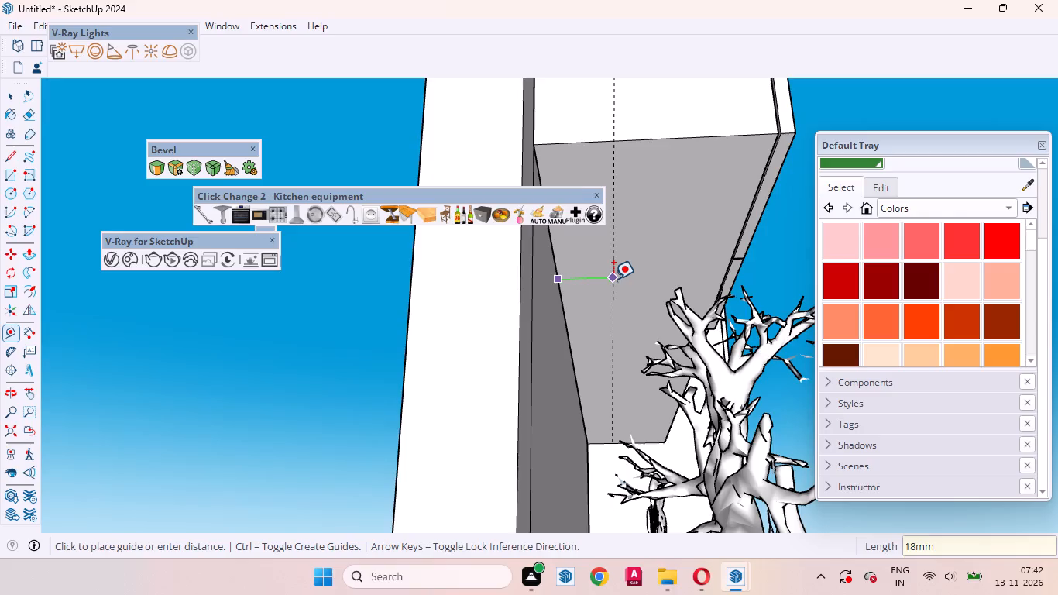
key(m)
key(BackSpace)
key(Return)
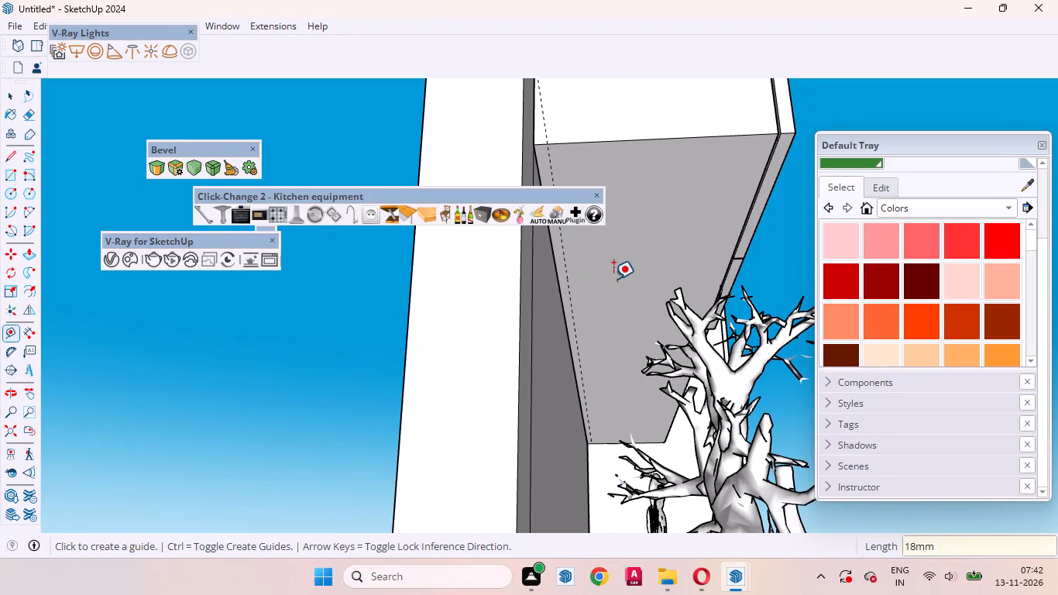
click(567, 282)
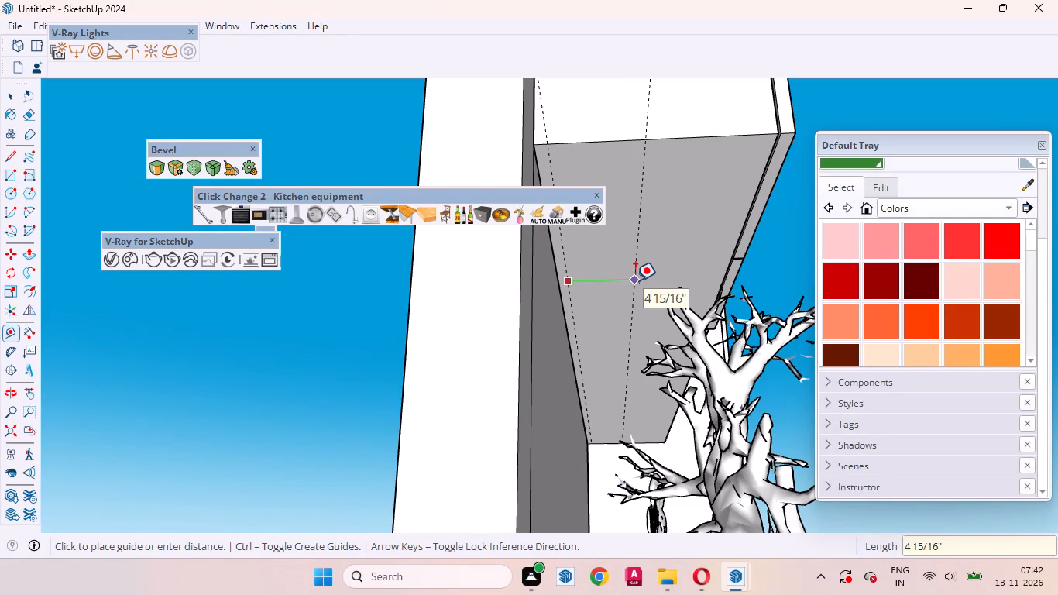
text(18mm)
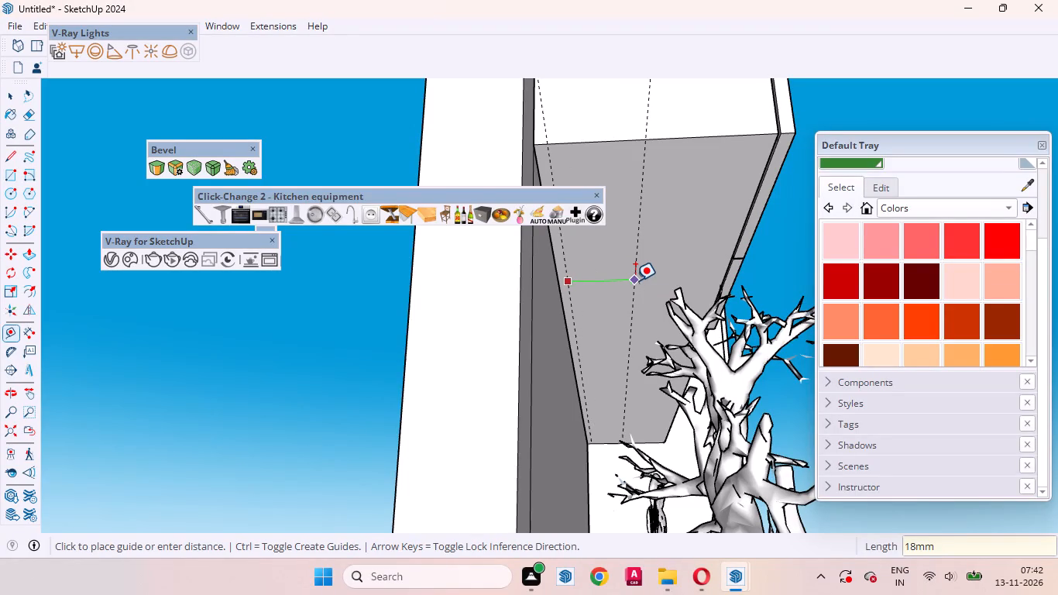
key(Return)
key(space)
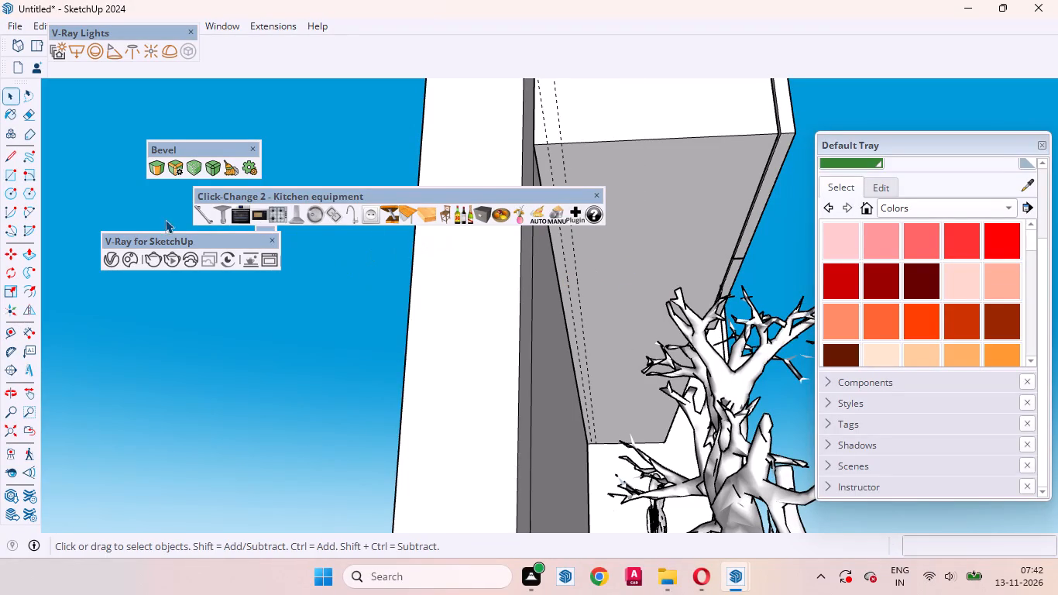
Draw a V-Ray rectangle light between the two guides, spanning the full length of the wall cabinet's underside.
click(76, 53)
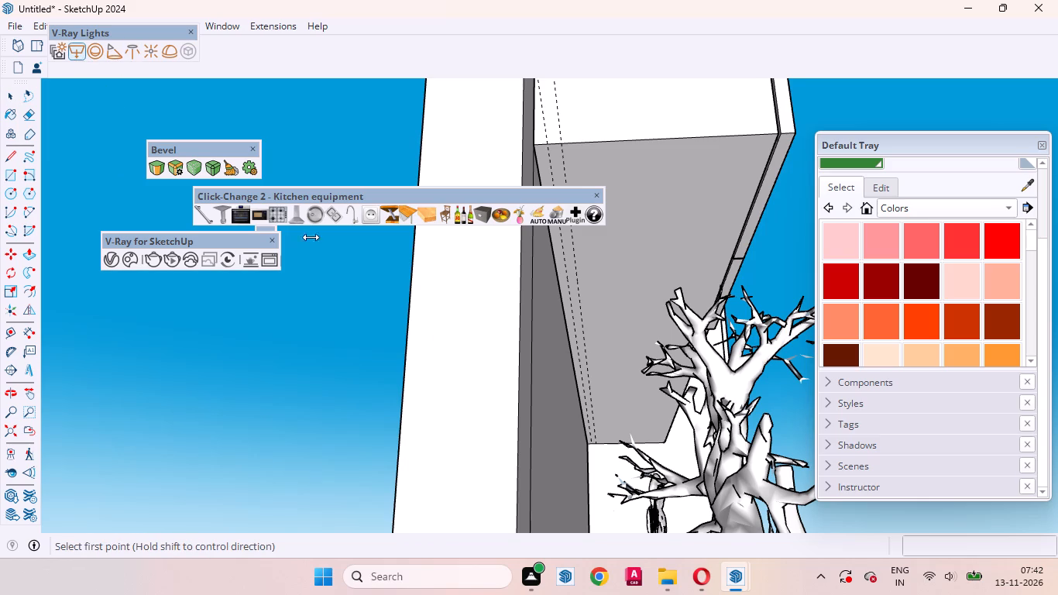
scroll(410, 434, down, 2)
scroll(478, 468, down, 4)
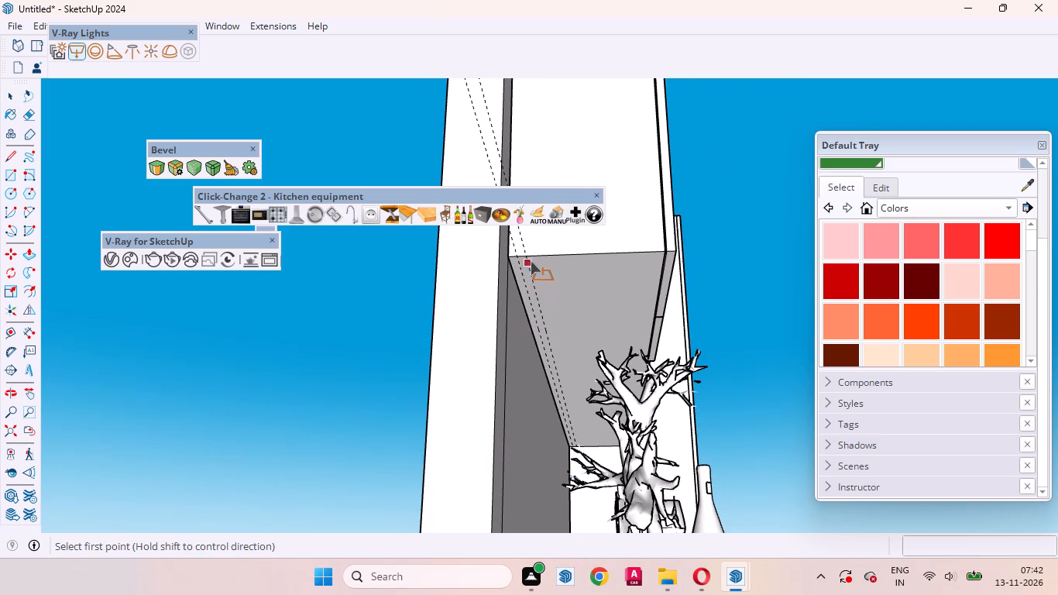
scroll(583, 434, up, 7)
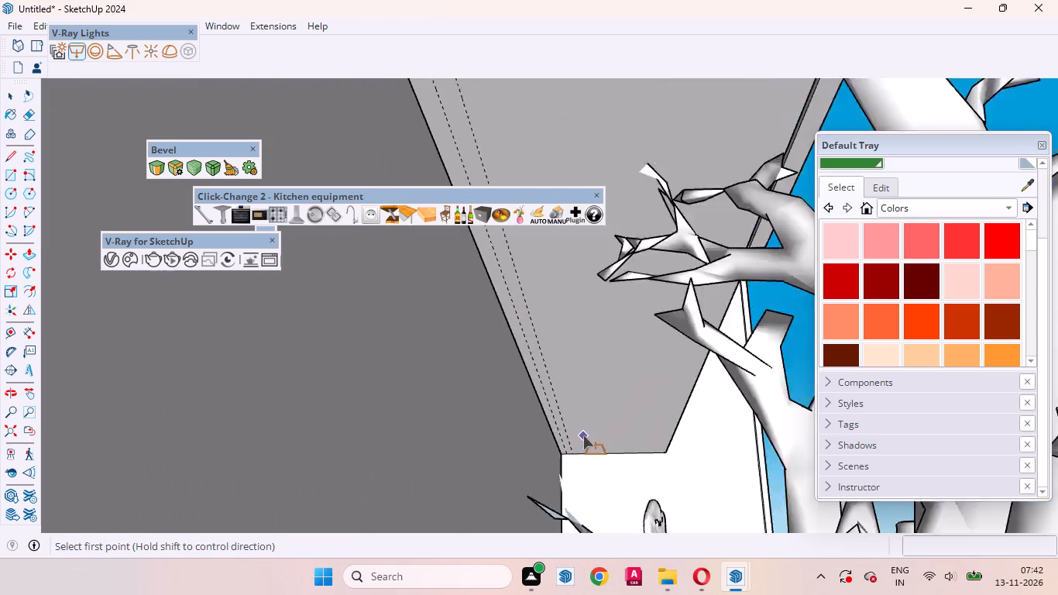
scroll(583, 435, up, 1)
click(565, 460)
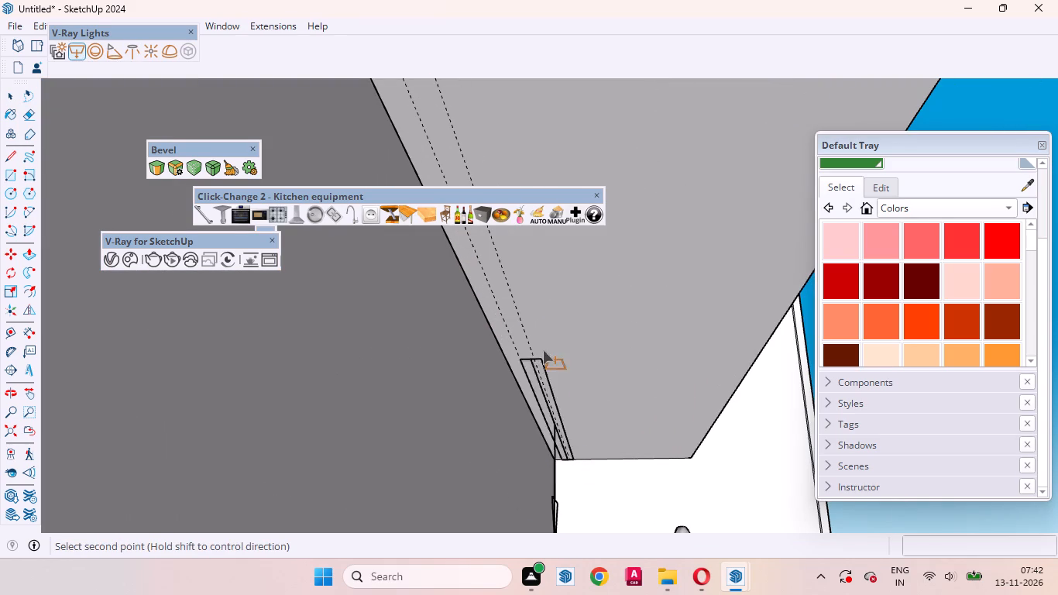
scroll(555, 393, down, 15)
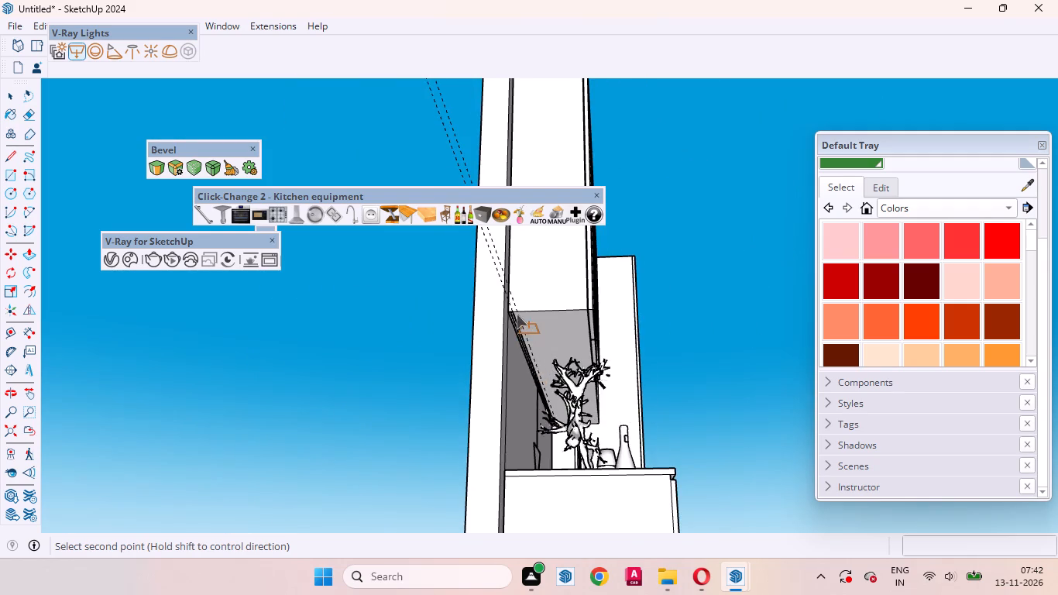
scroll(517, 315, up, 10)
click(518, 307)
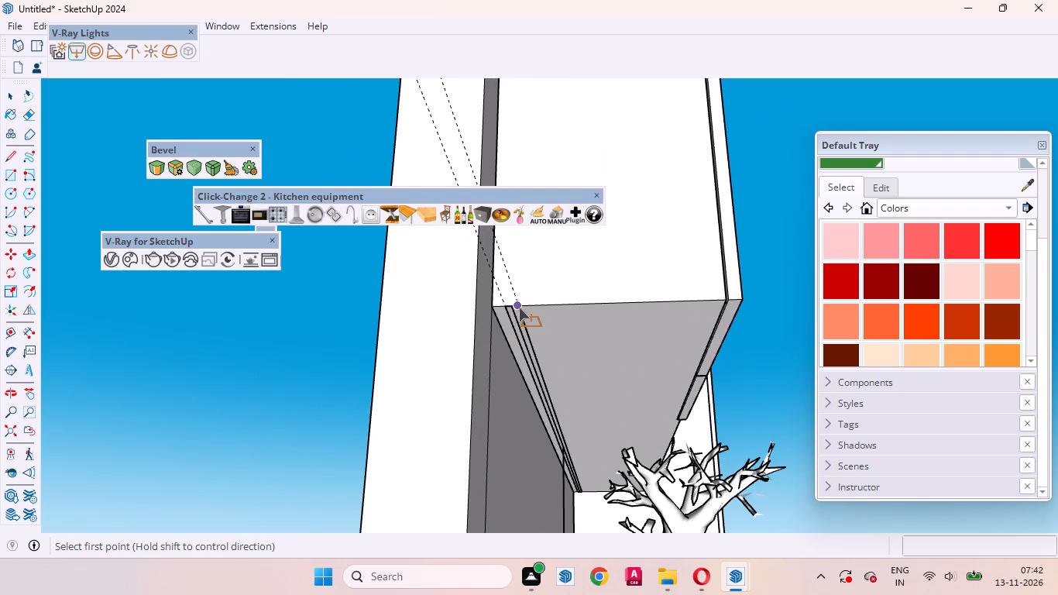
key(space)
click(268, 394)
Delete the two guides along the wall cabinet's underside.
scroll(285, 390, down, 9)
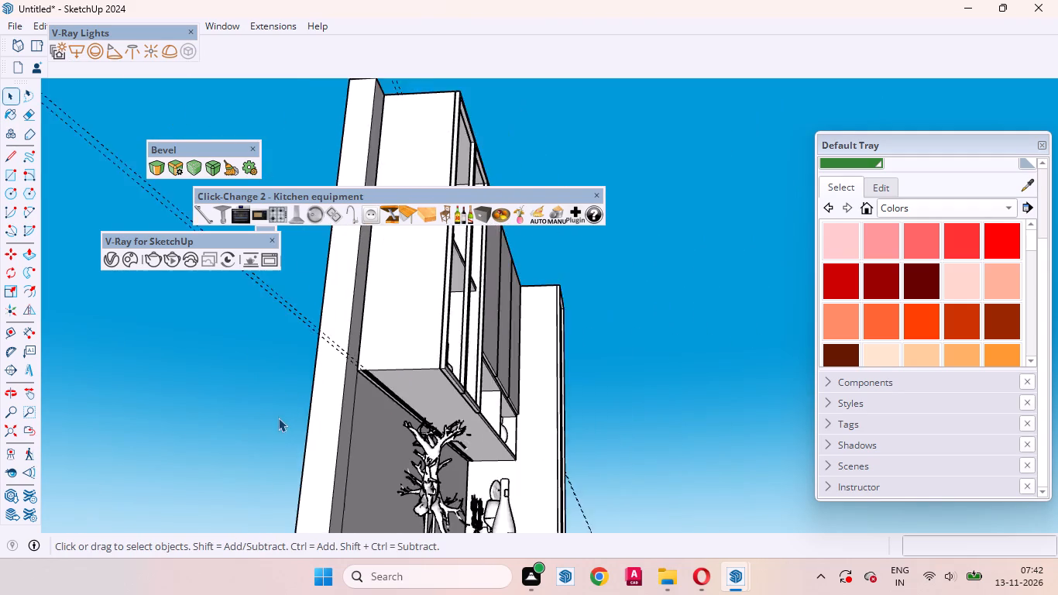
scroll(278, 418, down, 3)
middle_drag(392, 430, 280, 450)
drag(187, 427, 122, 364)
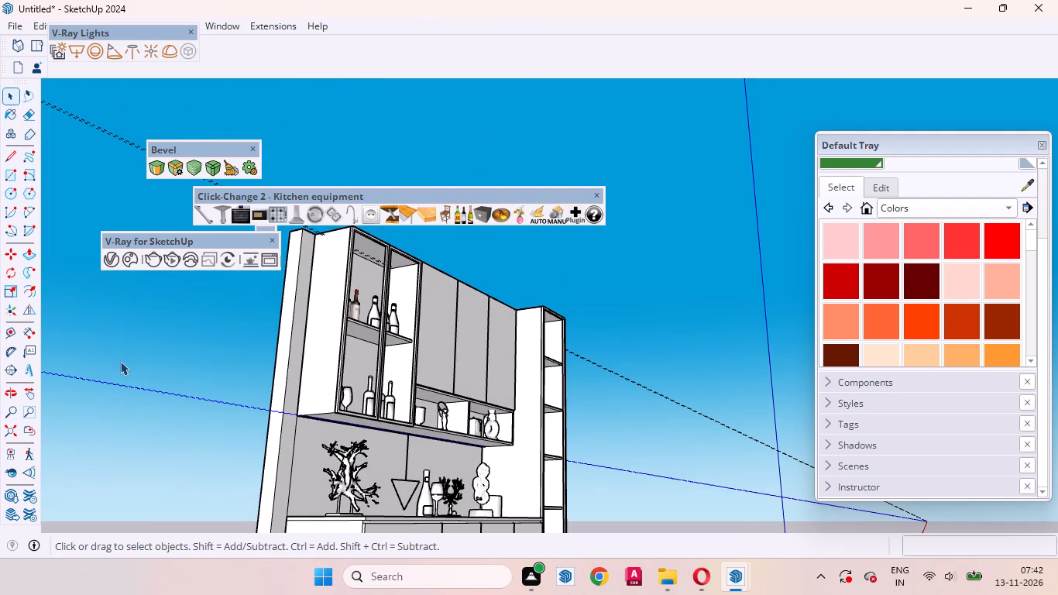
key(Delete)
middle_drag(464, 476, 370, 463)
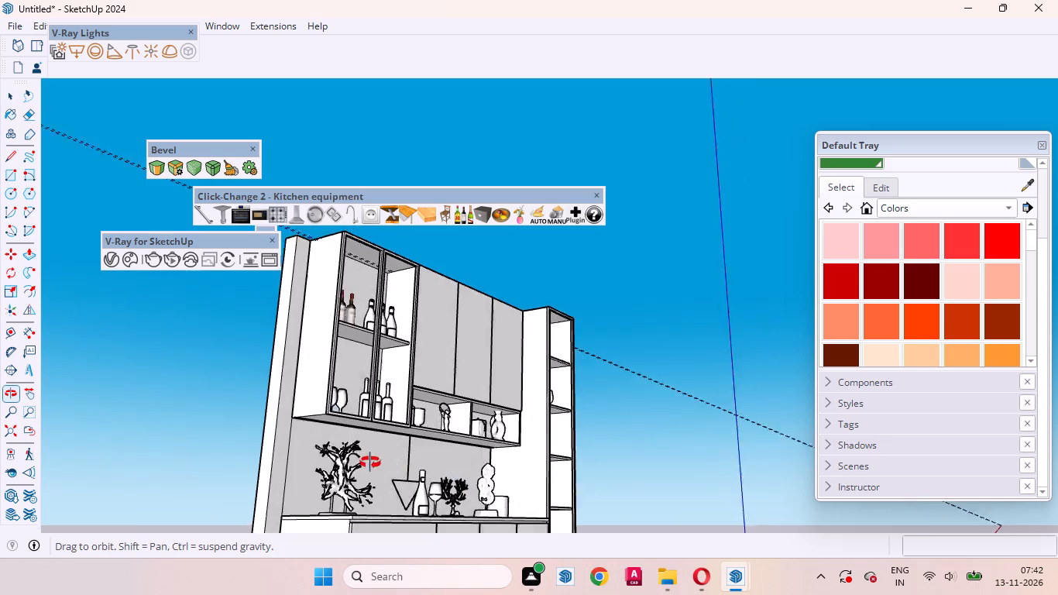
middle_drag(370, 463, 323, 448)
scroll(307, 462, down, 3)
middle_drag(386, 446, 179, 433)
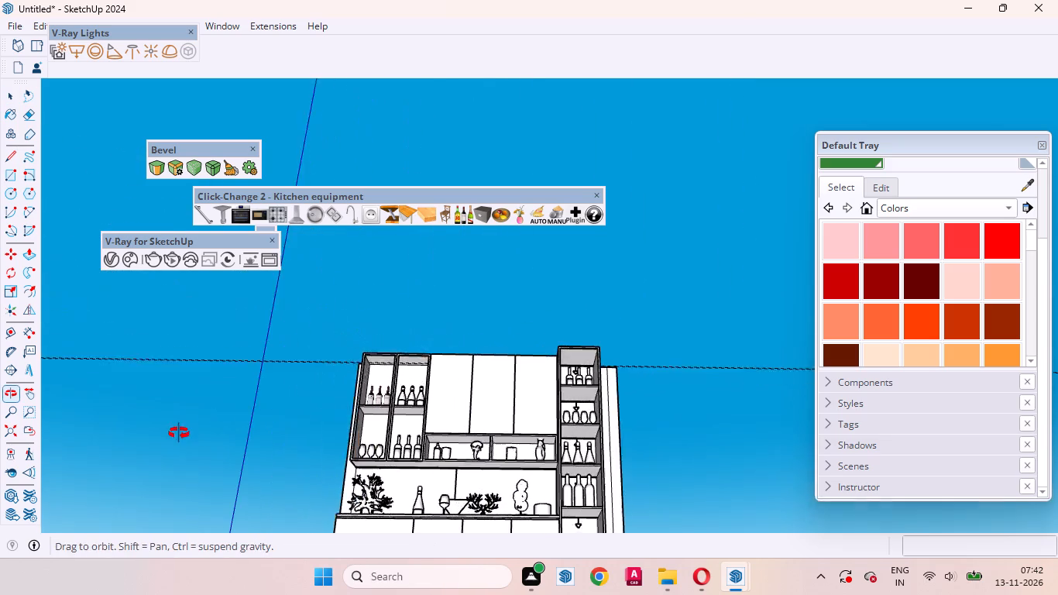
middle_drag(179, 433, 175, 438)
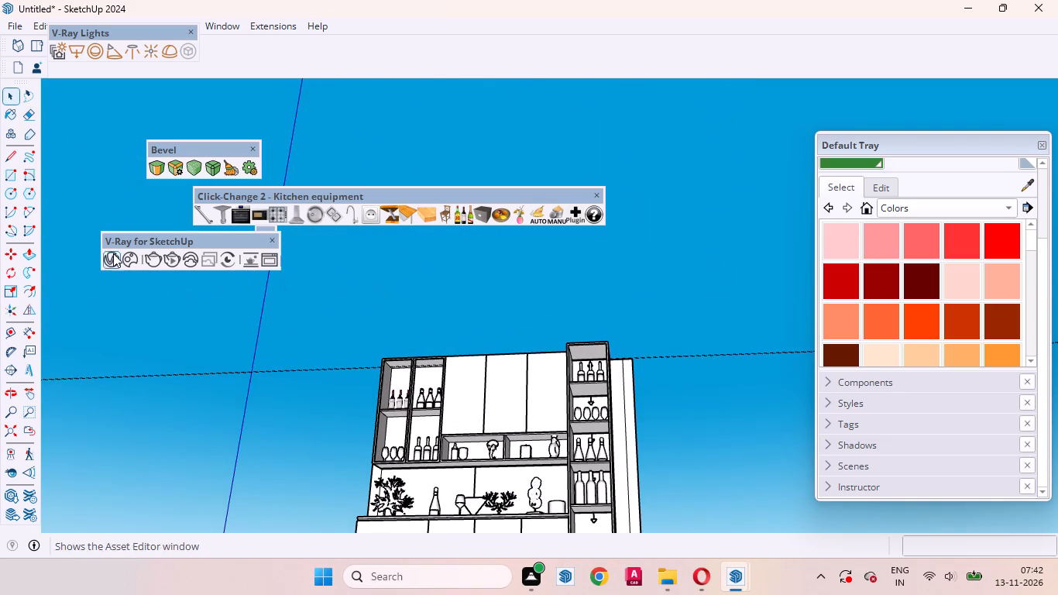
Draw a V-Ray rectangle light between the two guides under the wall cabinet's top panel, spanning both tall open compartments.
click(76, 53)
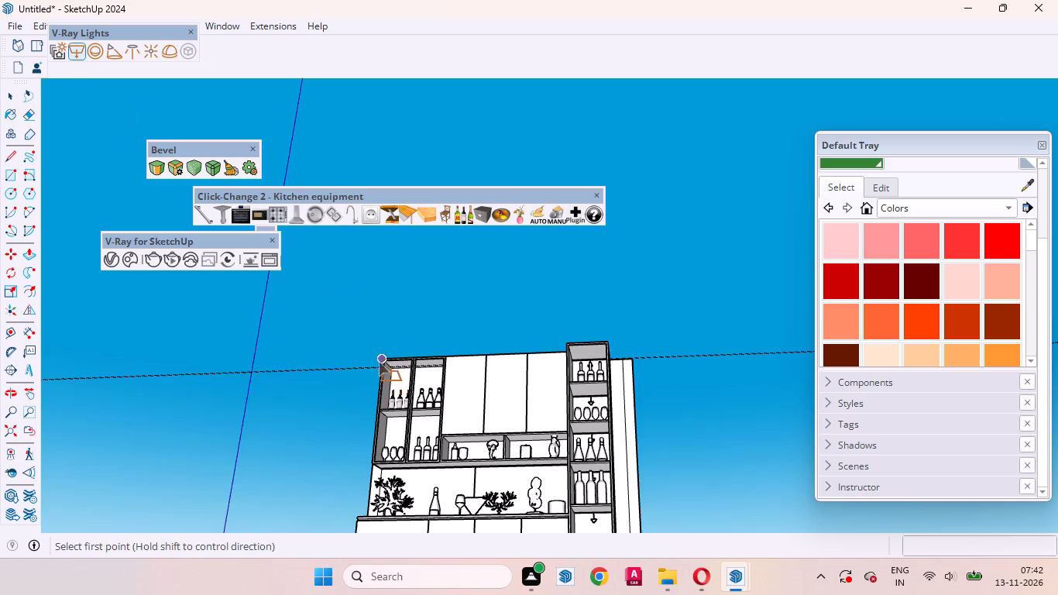
scroll(381, 363, up, 20)
scroll(381, 363, up, 2)
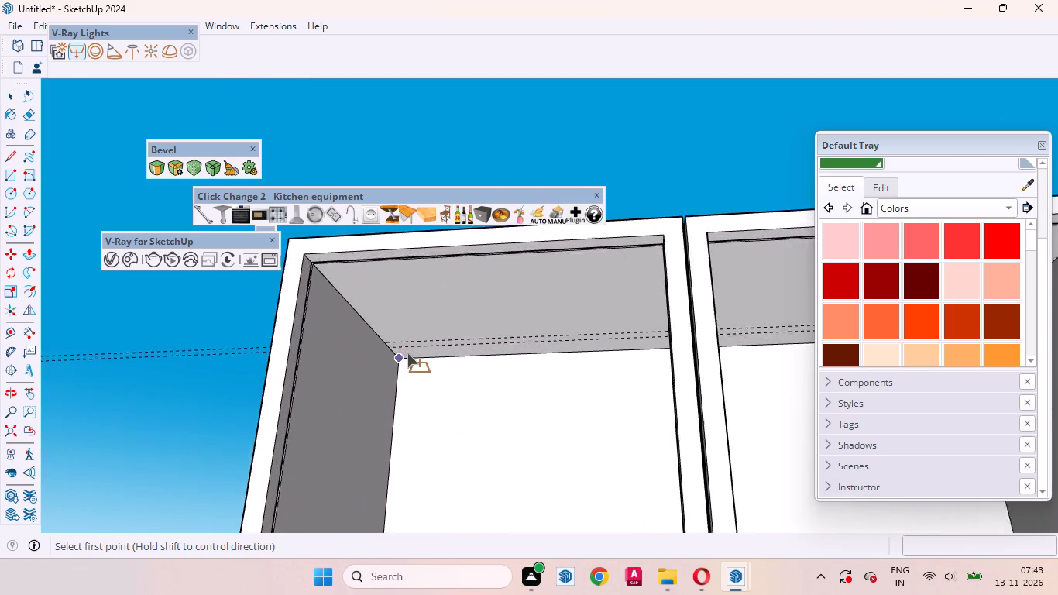
scroll(407, 353, up, 5)
scroll(397, 361, down, 1)
scroll(397, 364, up, 1)
scroll(397, 365, down, 11)
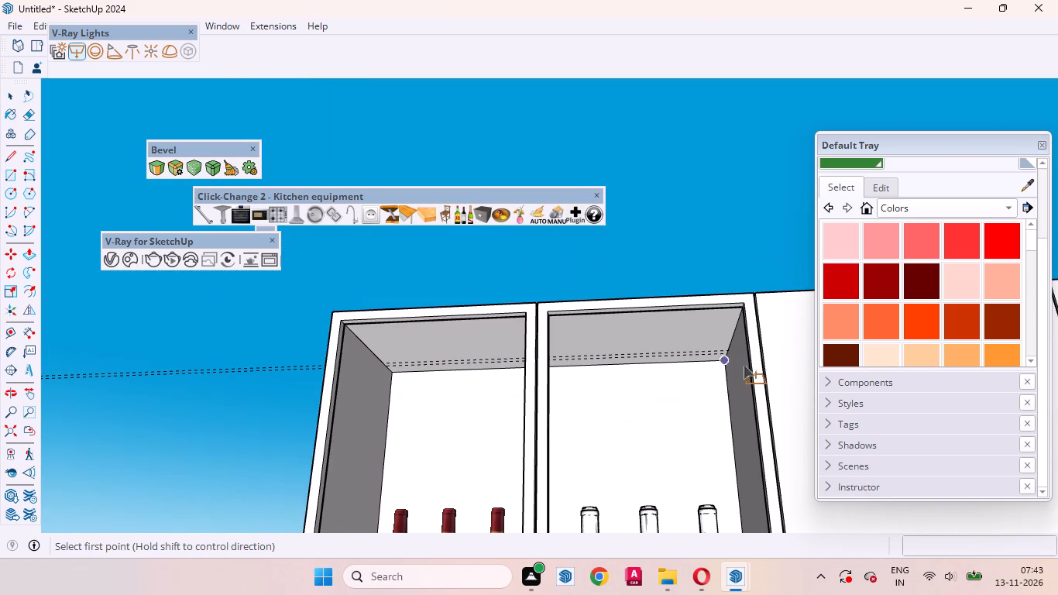
scroll(744, 362, up, 13)
click(707, 342)
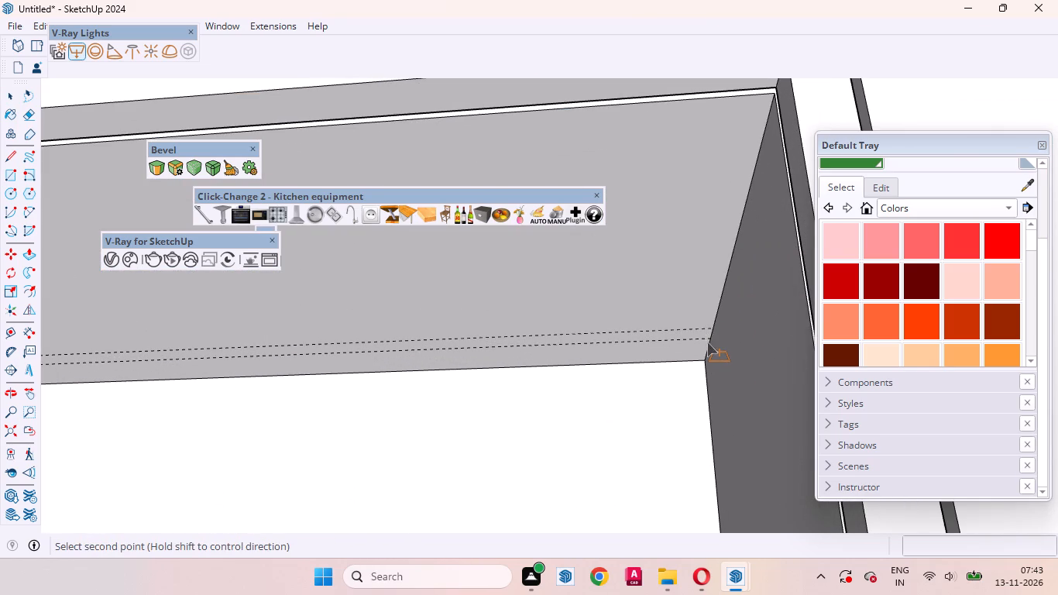
scroll(665, 336, down, 1)
scroll(665, 336, up, 1)
scroll(665, 336, down, 12)
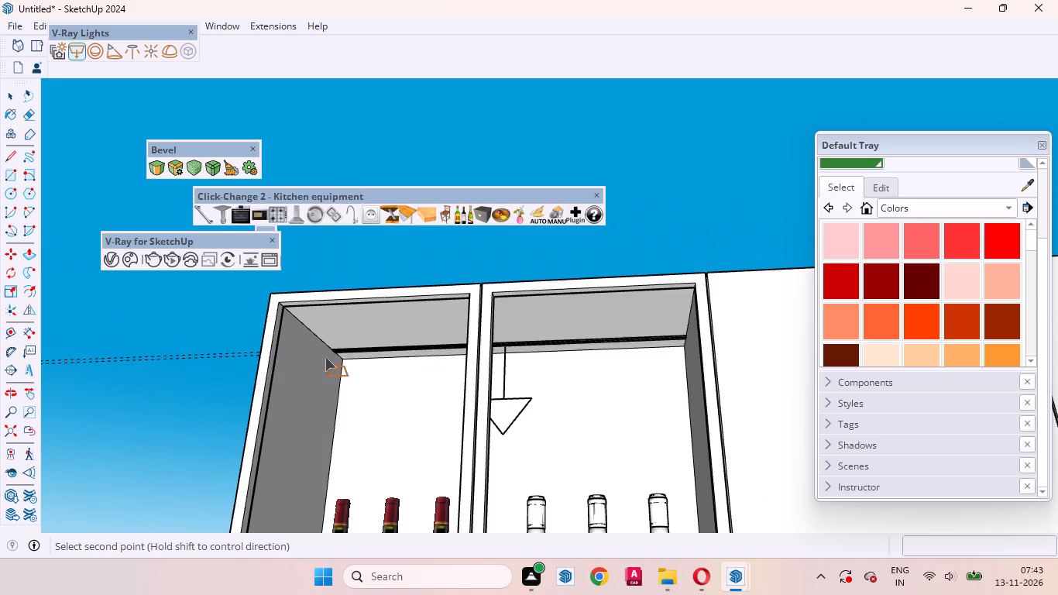
scroll(325, 360, up, 17)
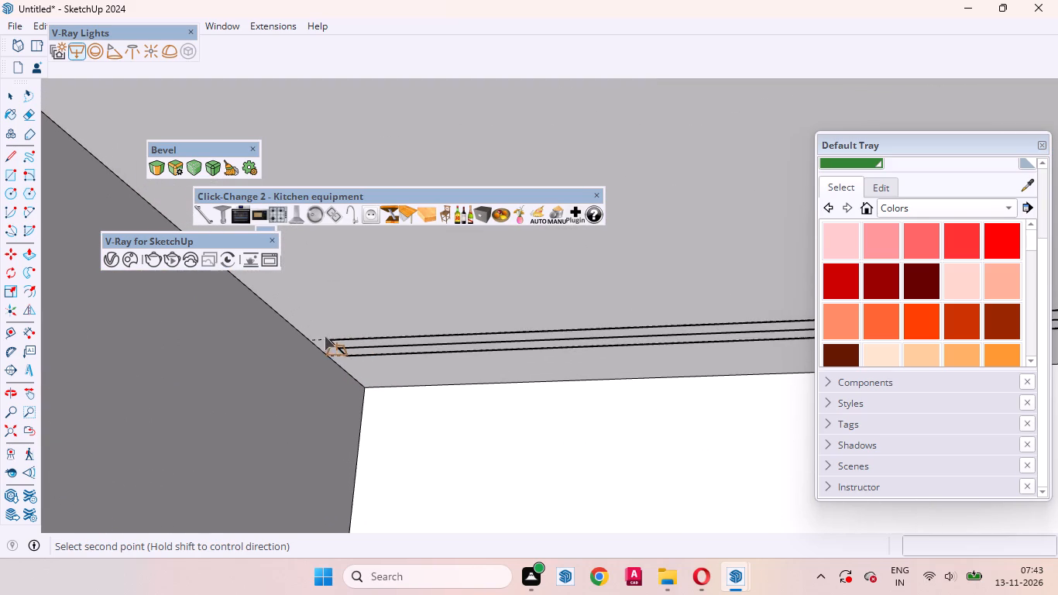
click(311, 337)
scroll(369, 362, down, 4)
scroll(428, 347, up, 1)
scroll(428, 347, down, 5)
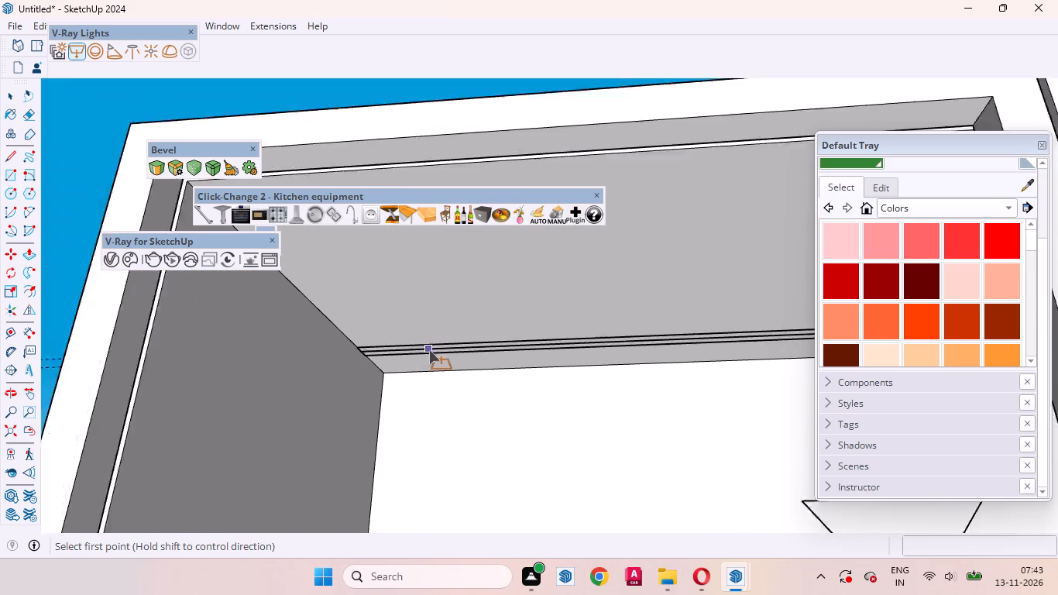
scroll(429, 350, down, 16)
key(space)
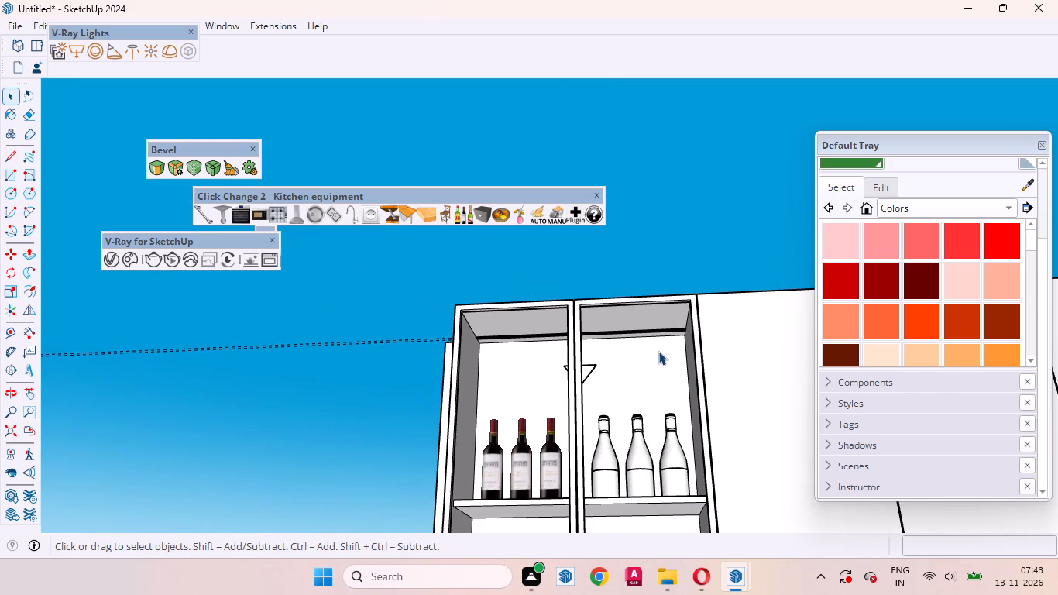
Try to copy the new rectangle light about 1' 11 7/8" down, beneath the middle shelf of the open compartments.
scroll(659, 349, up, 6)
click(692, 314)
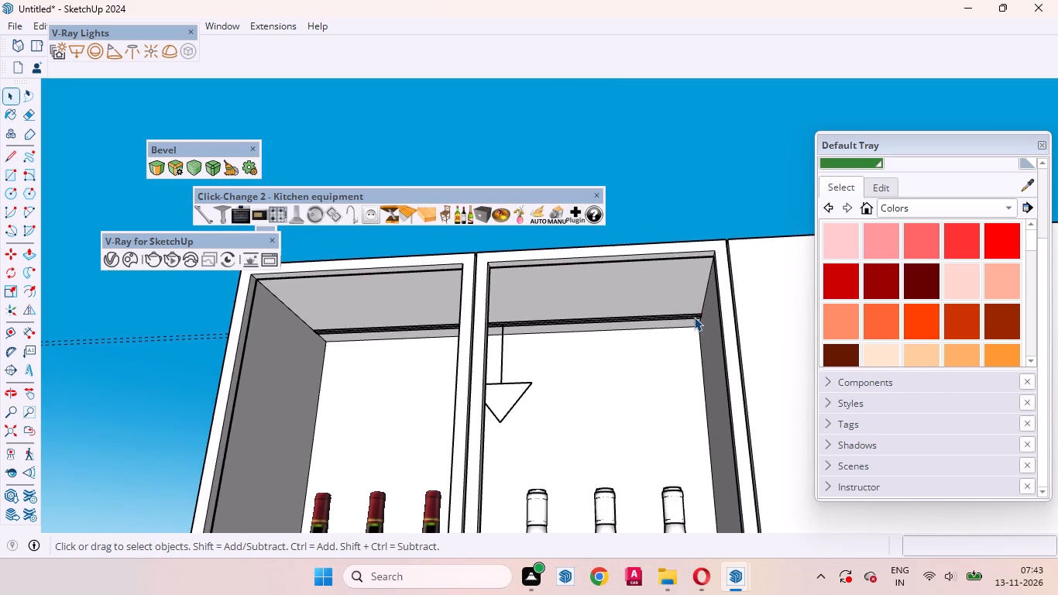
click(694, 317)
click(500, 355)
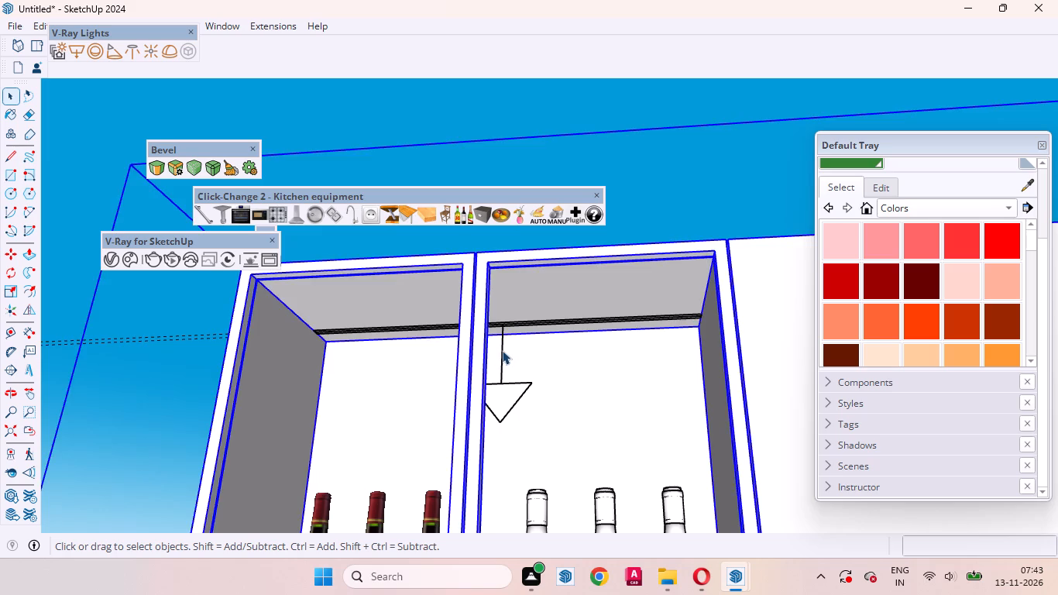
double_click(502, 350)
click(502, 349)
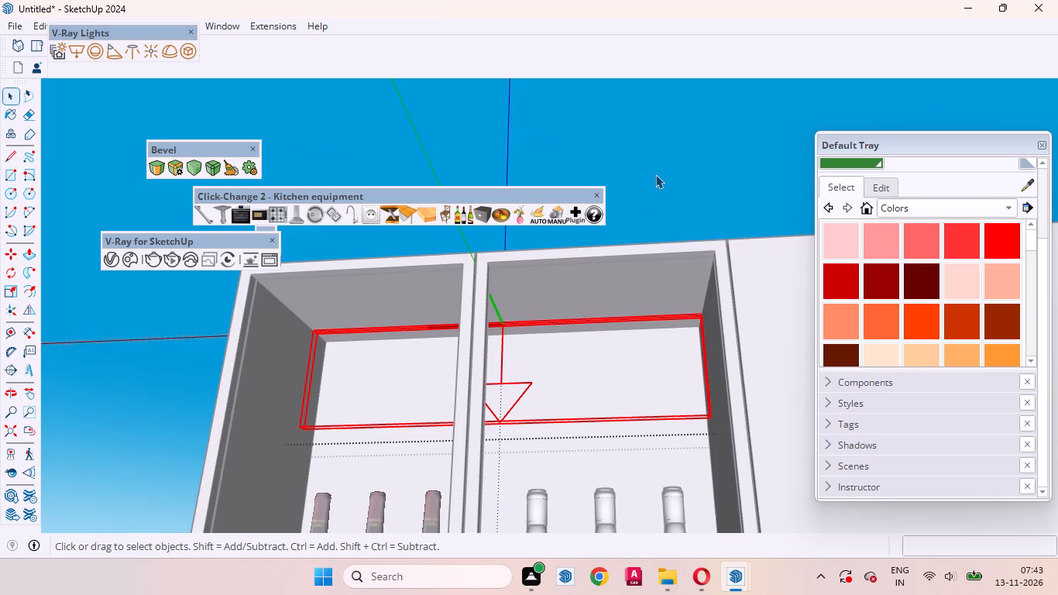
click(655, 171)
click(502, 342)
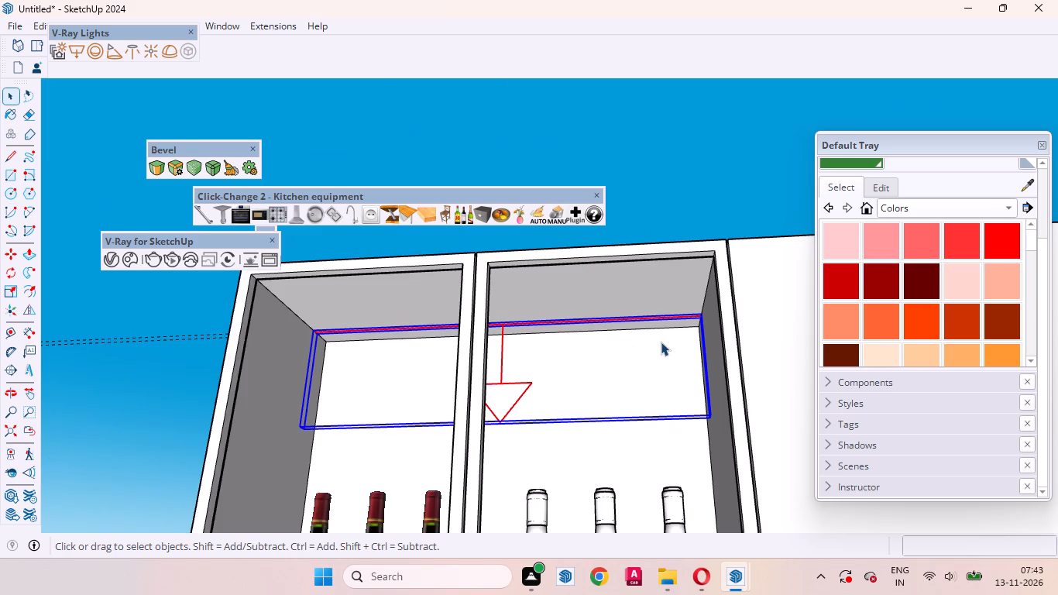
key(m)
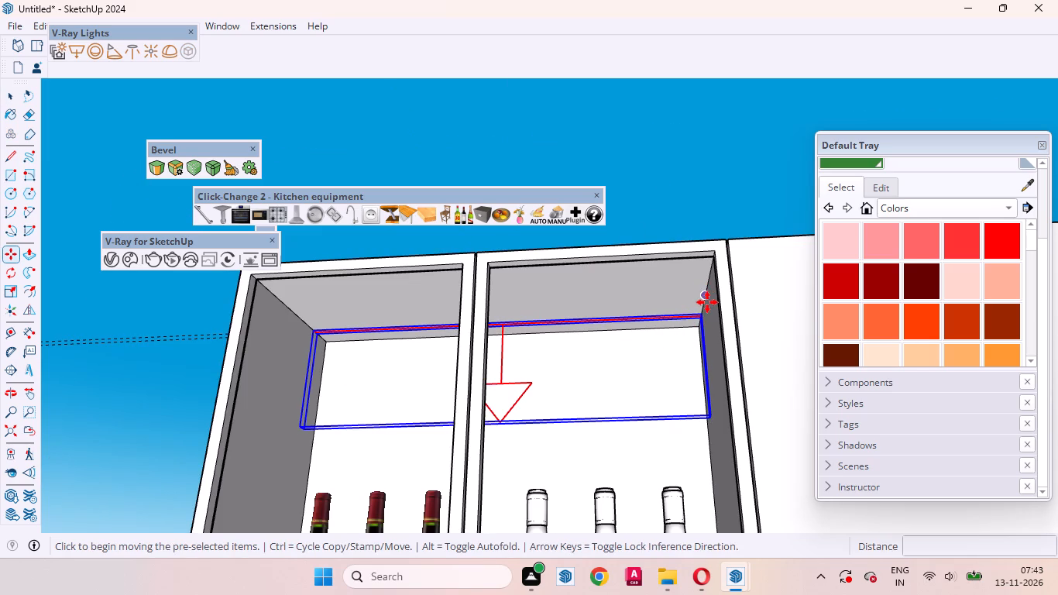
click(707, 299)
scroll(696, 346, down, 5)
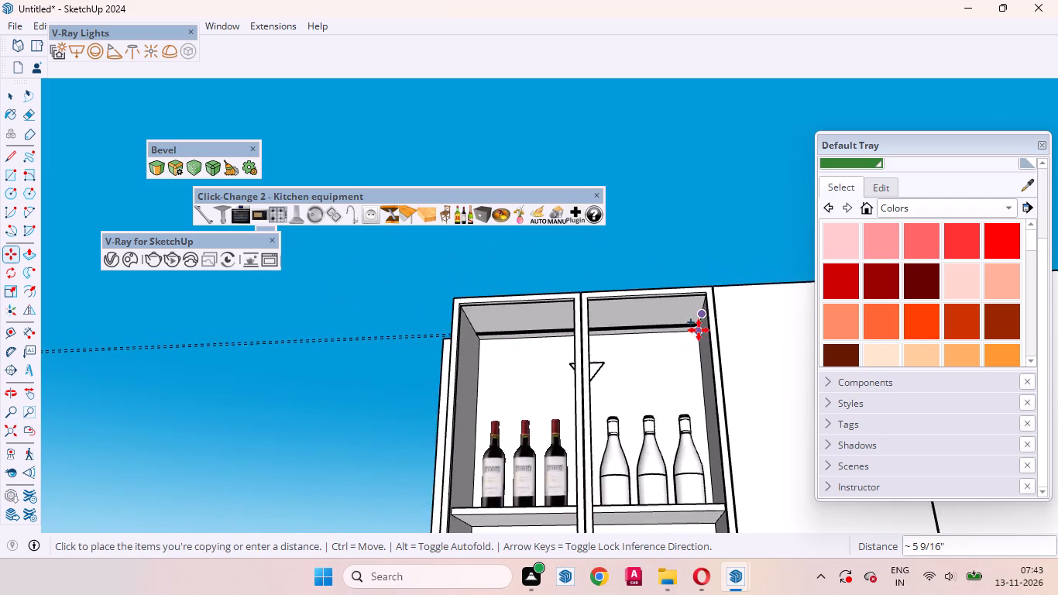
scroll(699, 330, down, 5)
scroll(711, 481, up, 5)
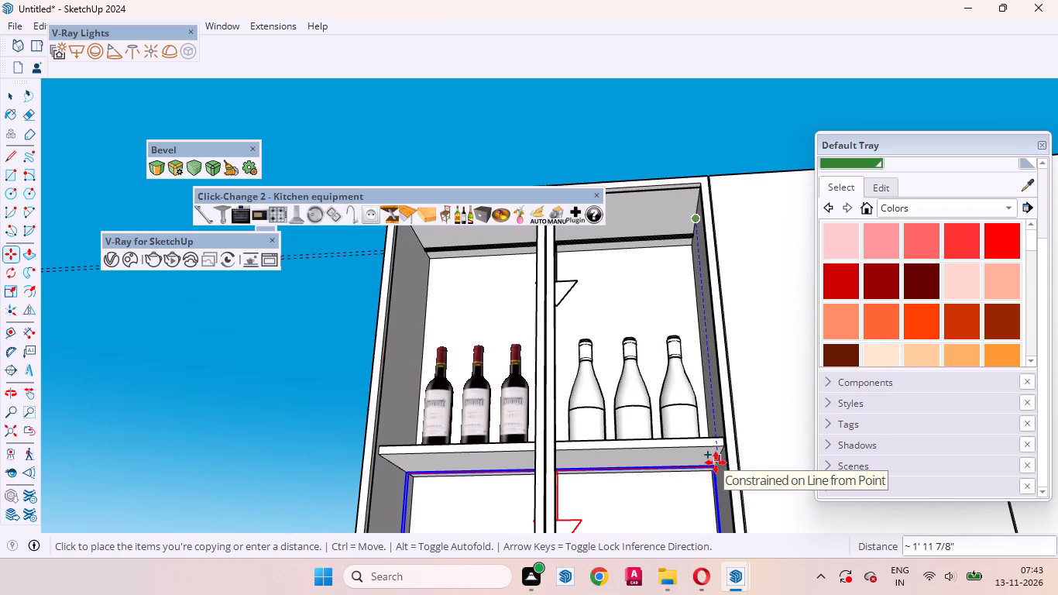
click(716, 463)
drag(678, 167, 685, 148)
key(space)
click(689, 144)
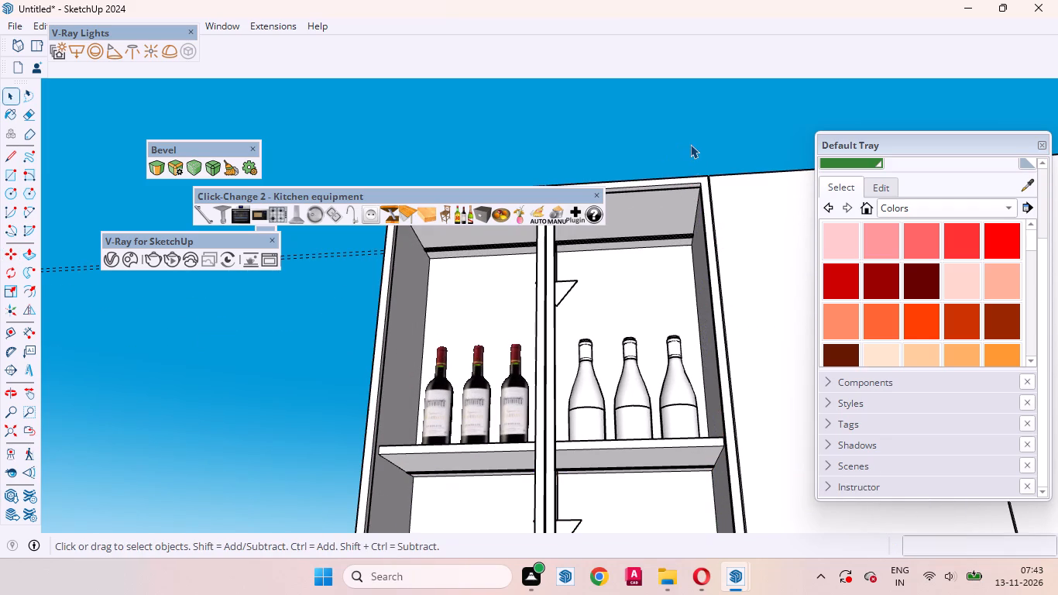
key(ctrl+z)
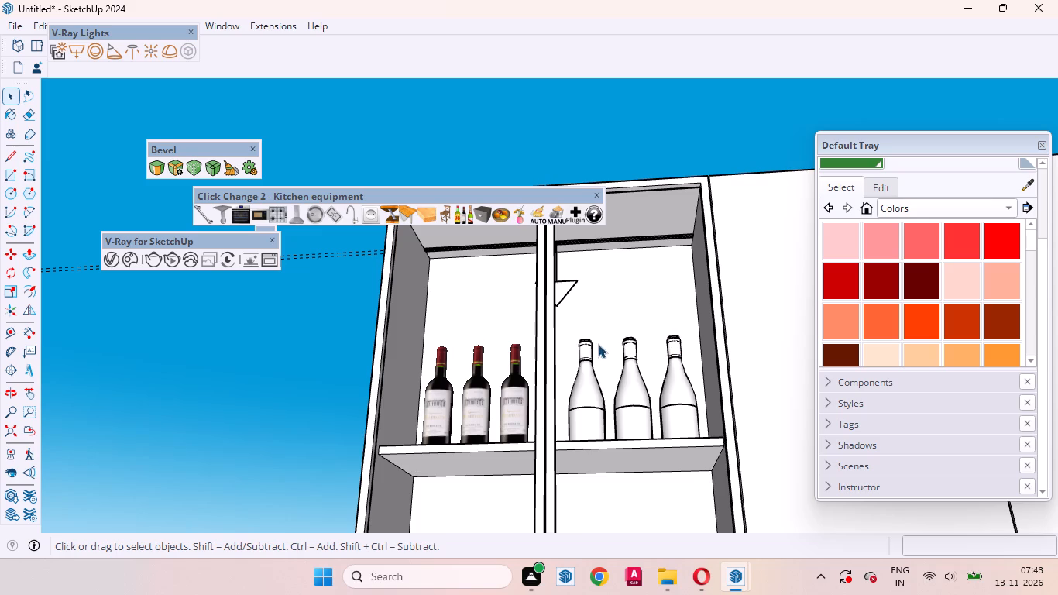
Copy the top rectangle light straight down the vertical axis by about 1' 11 7/8" to beneath the middle shelf.
click(572, 285)
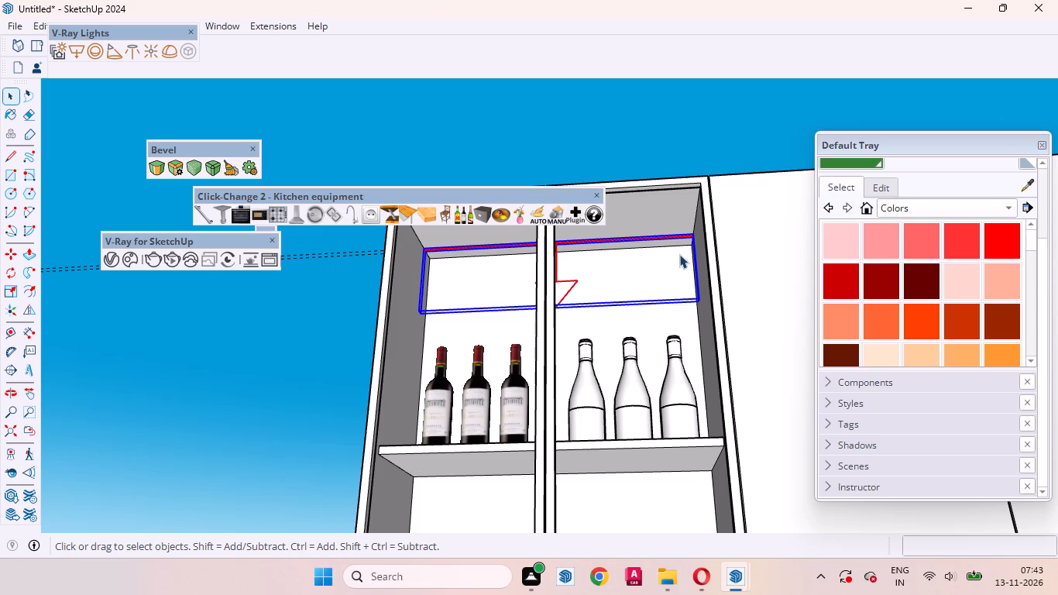
key(m)
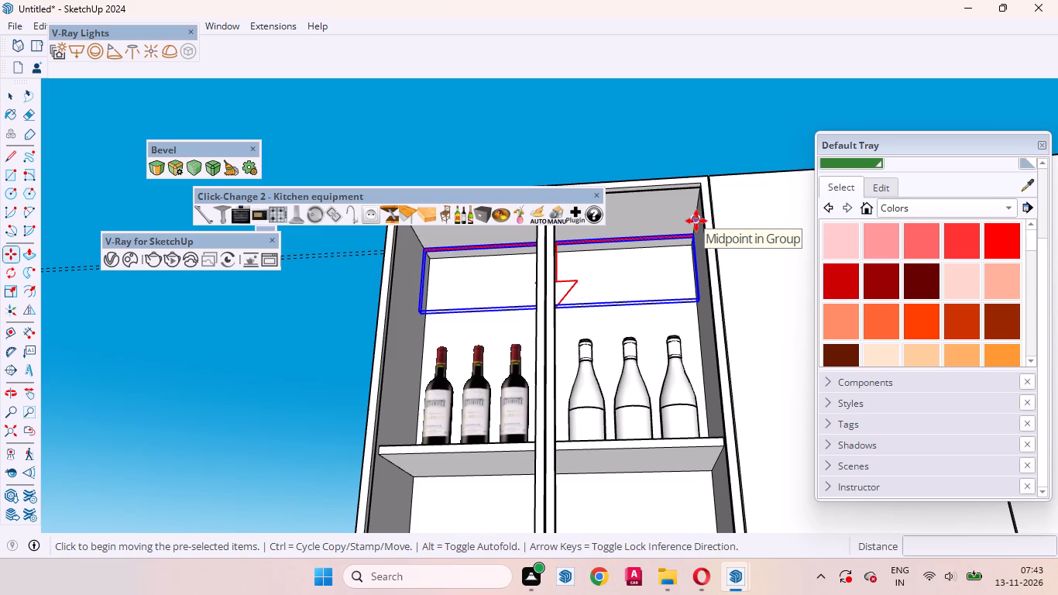
click(696, 221)
scroll(690, 280, down, 6)
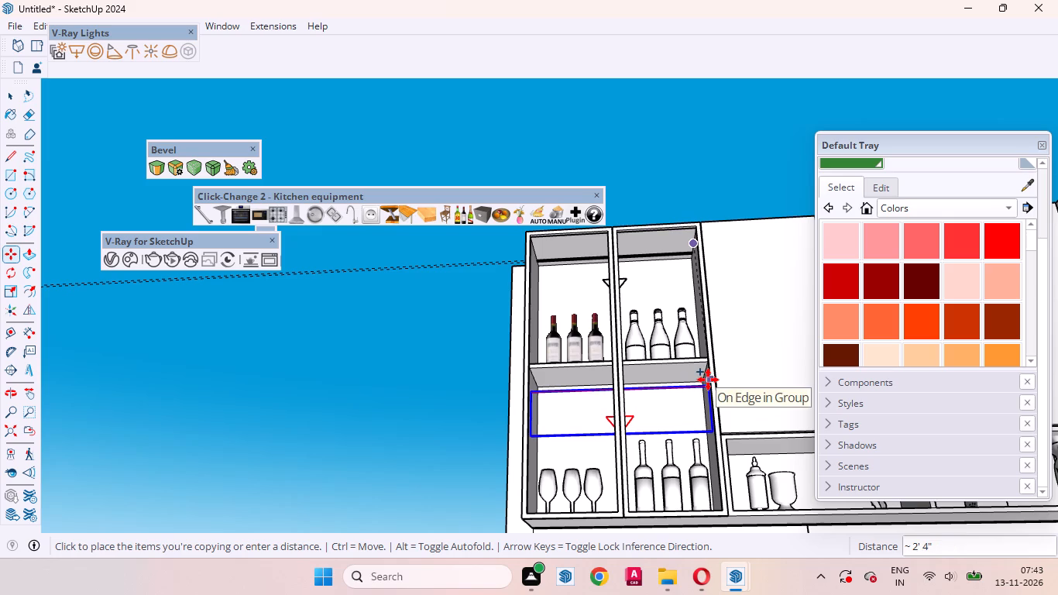
key(Up)
scroll(708, 378, up, 6)
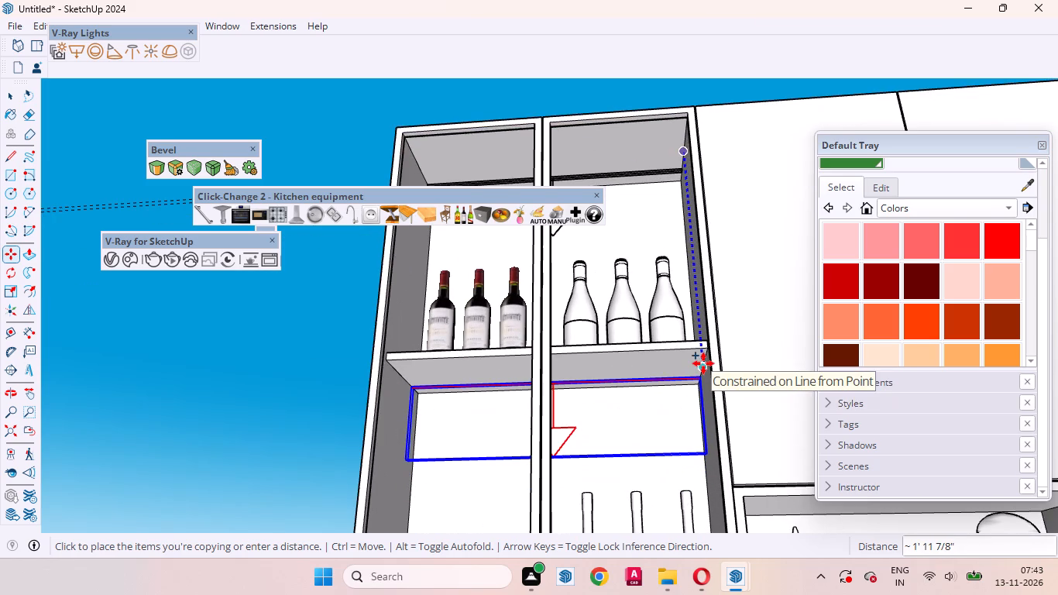
click(703, 363)
key(space)
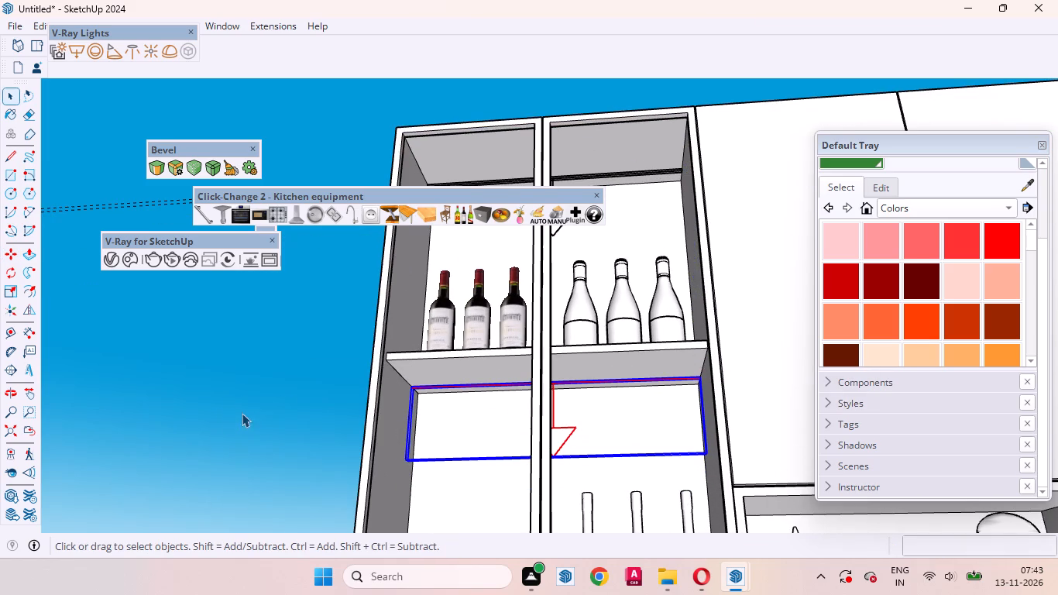
click(242, 413)
Clear the view by repositioning the V-Ray Lights tool set and closing Click-Change 2 - Kitchen equipment, with the cabinet seen from the front.
scroll(343, 396, down, 20)
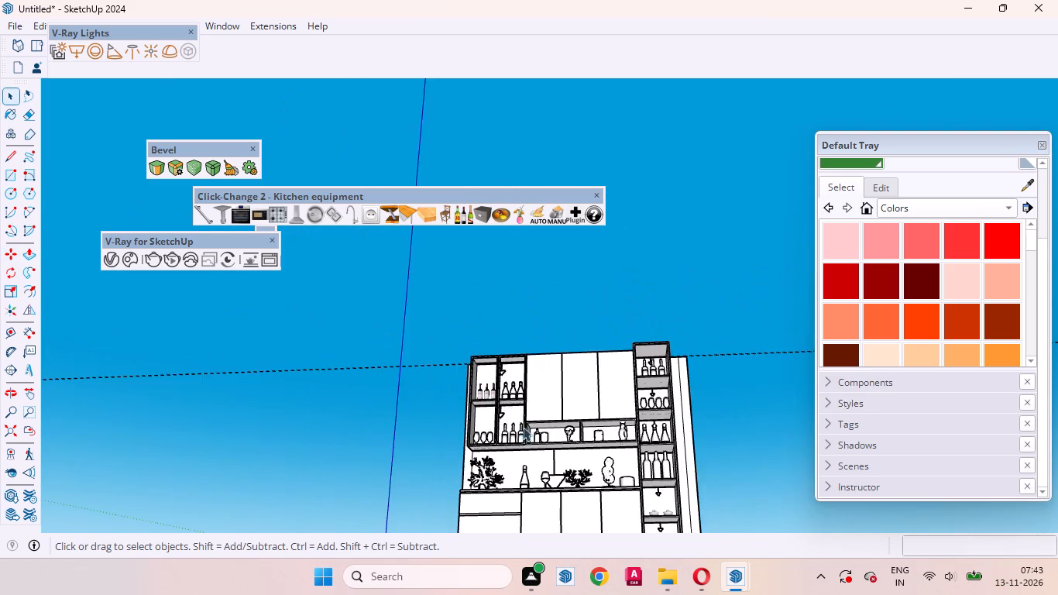
middle_drag(531, 446, 496, 593)
scroll(584, 378, down, 6)
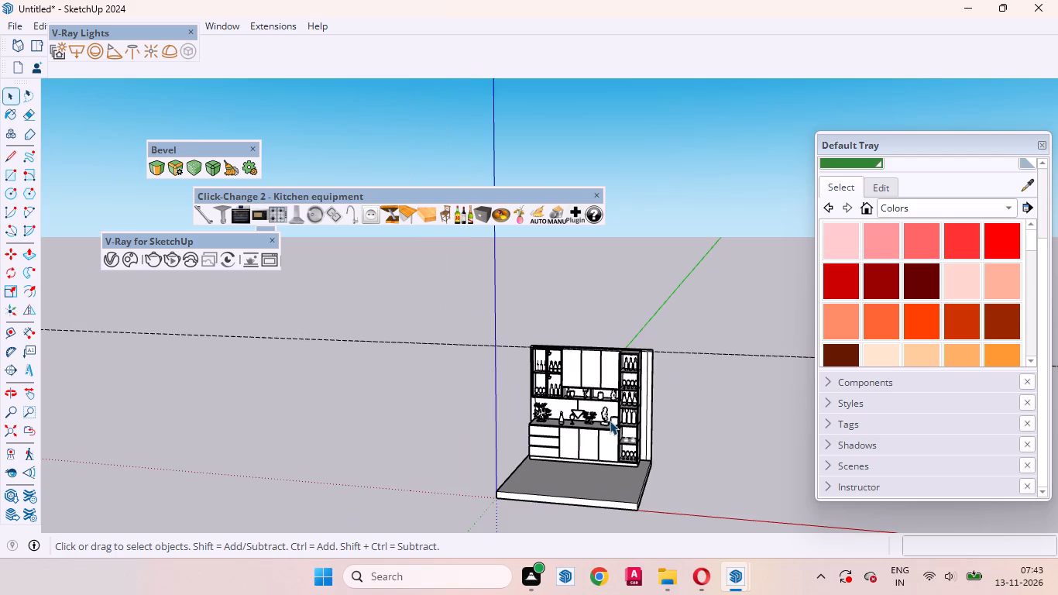
scroll(610, 421, up, 6)
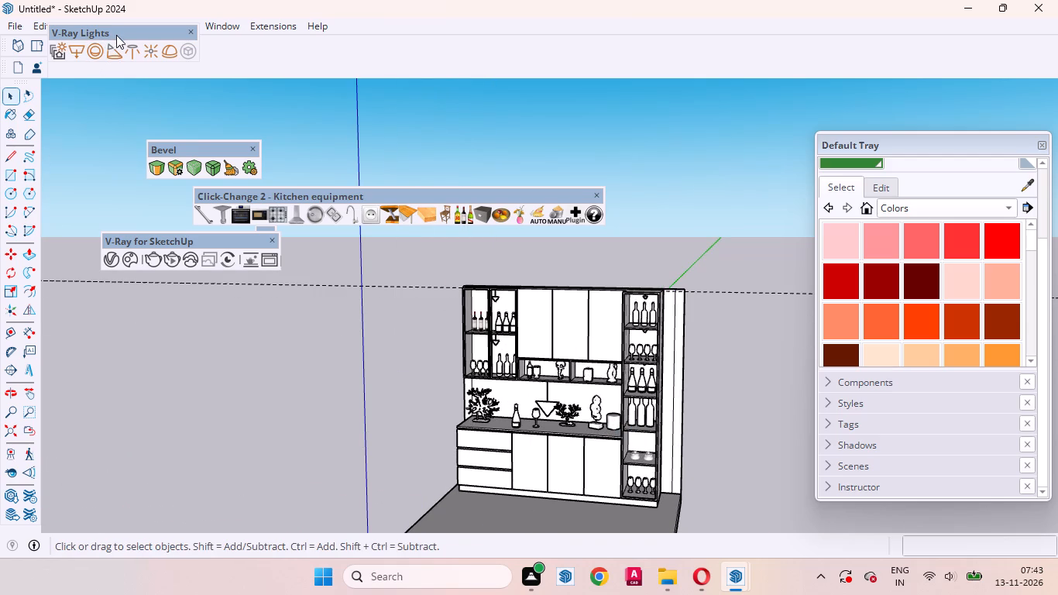
drag(116, 31, 246, 99)
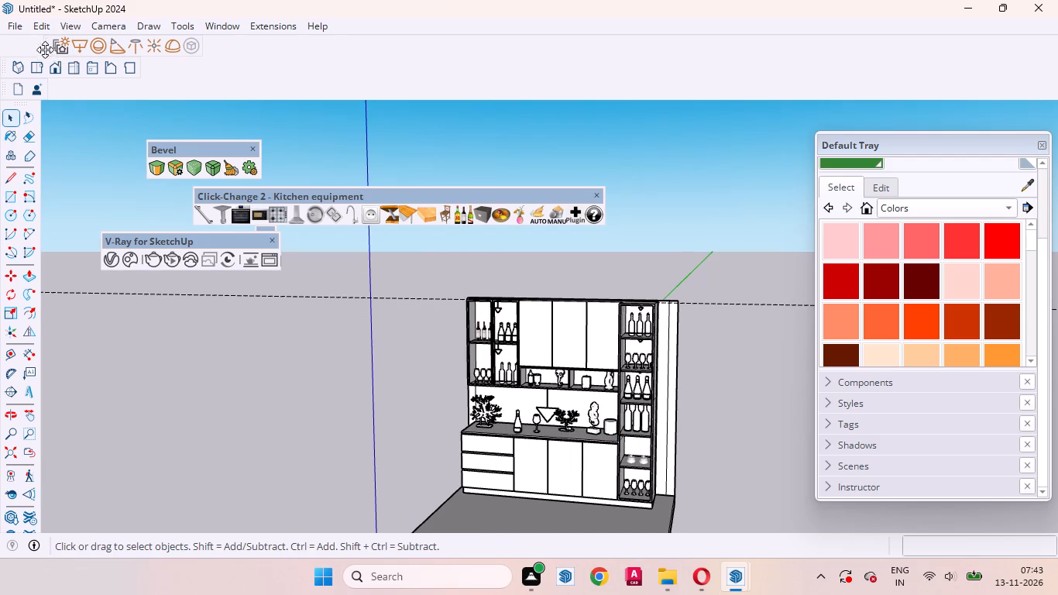
drag(50, 41, 70, 136)
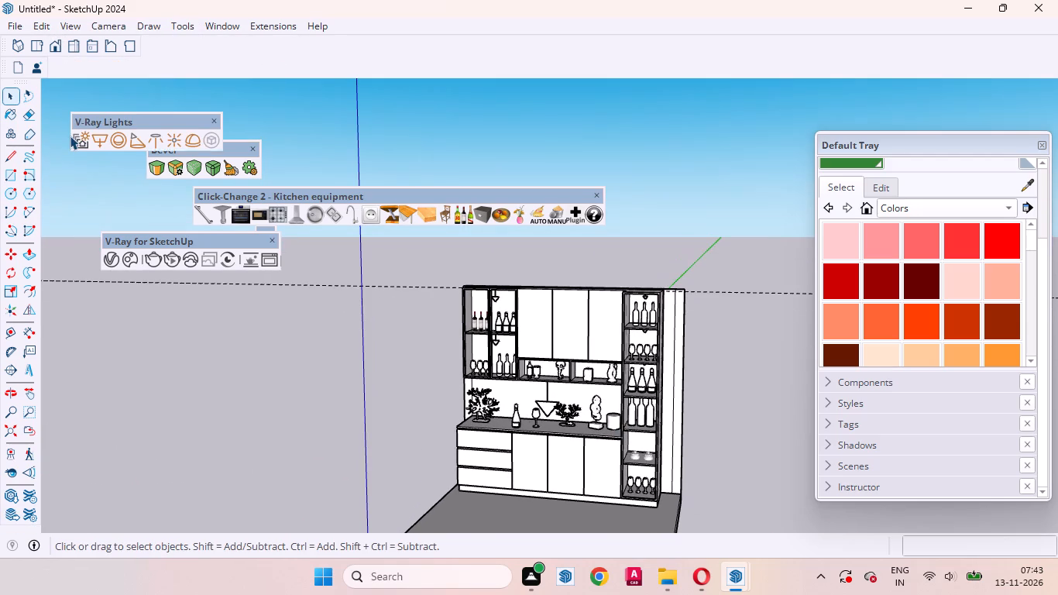
drag(70, 136, 67, 143)
click(53, 48)
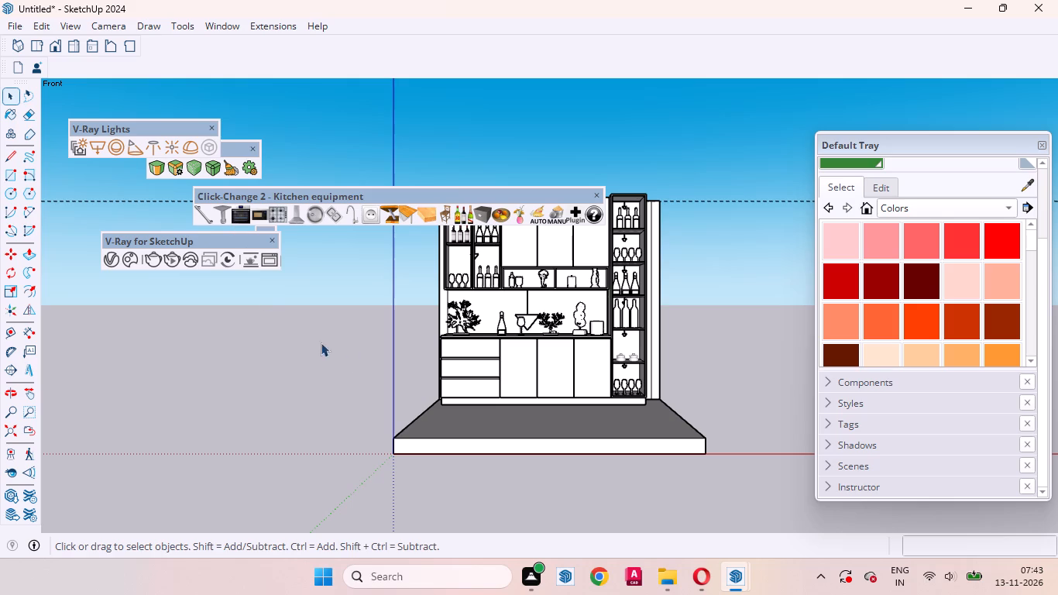
drag(491, 194, 299, 359)
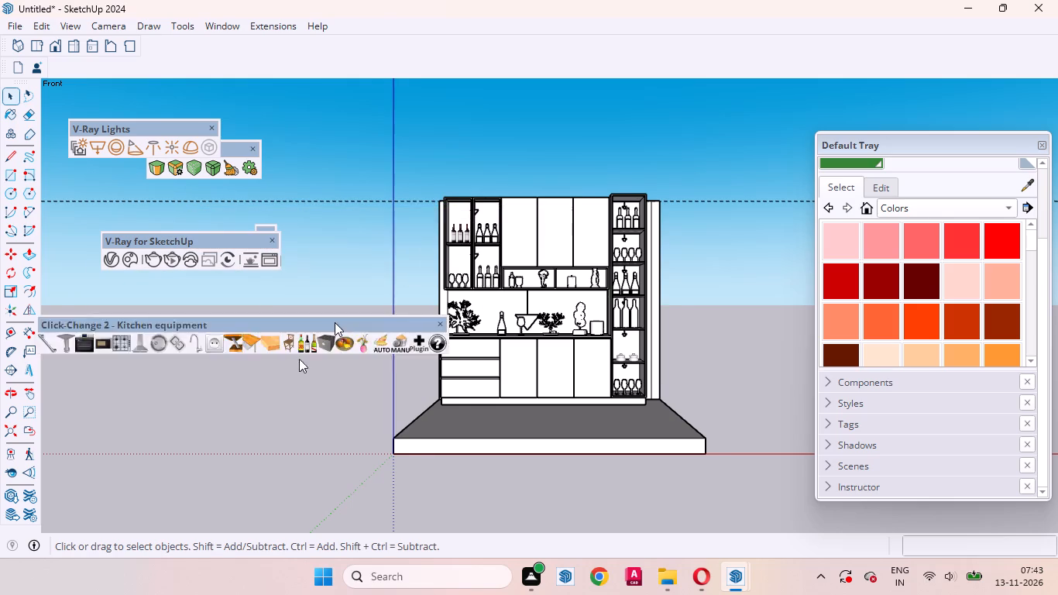
drag(299, 359, 431, 335)
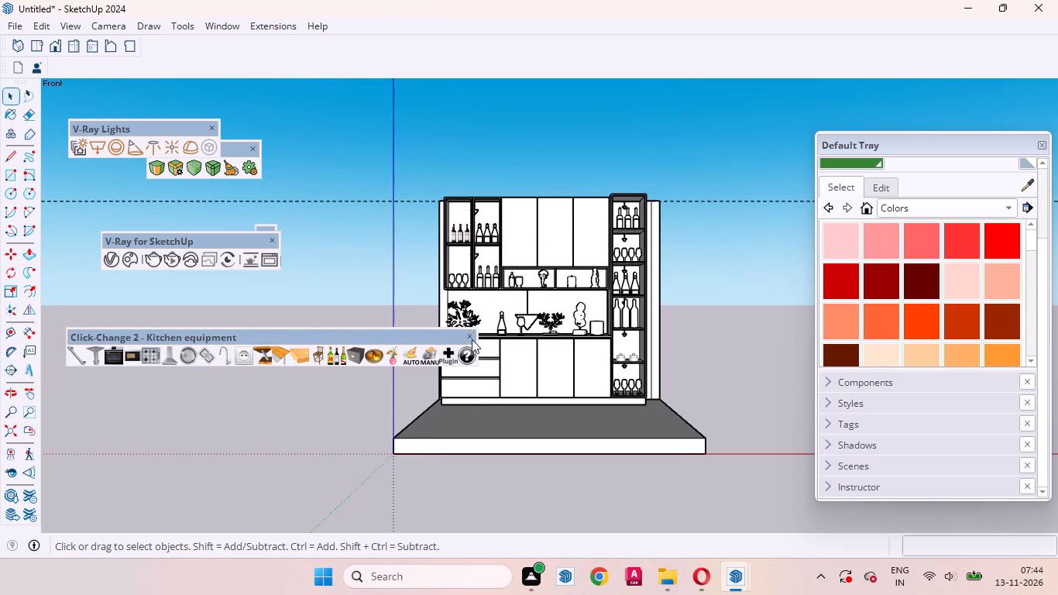
click(472, 338)
Delete the remaining guides running along the top of the cabinet.
scroll(504, 296, up, 1)
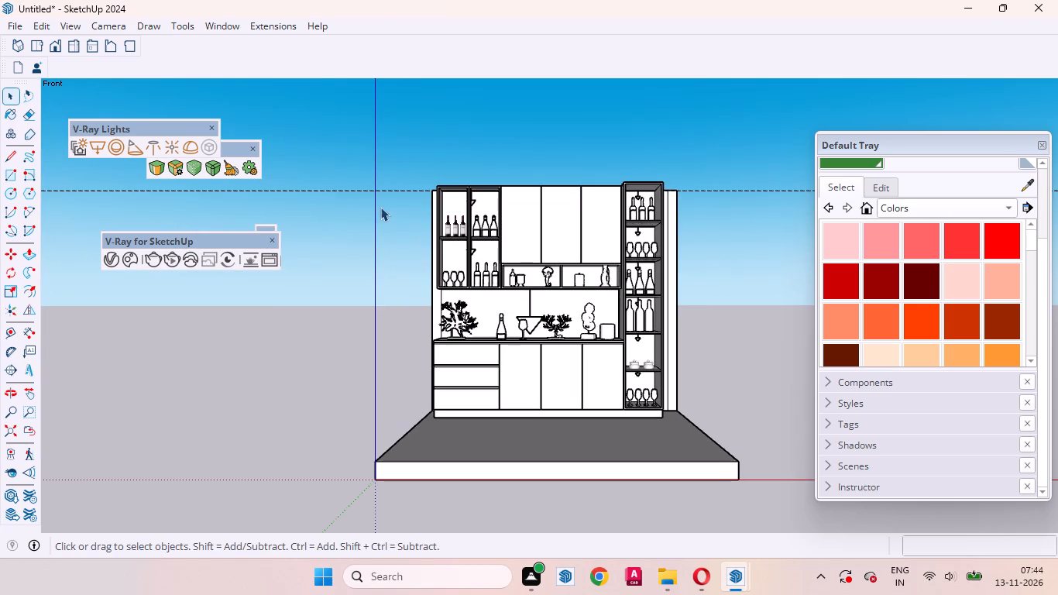
drag(384, 215, 321, 156)
key(Delete)
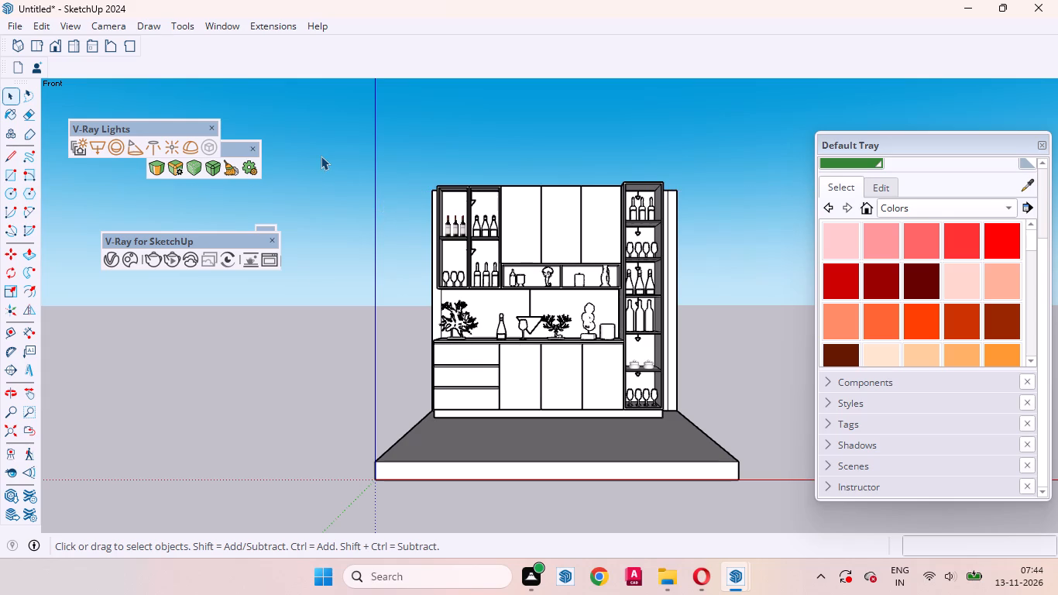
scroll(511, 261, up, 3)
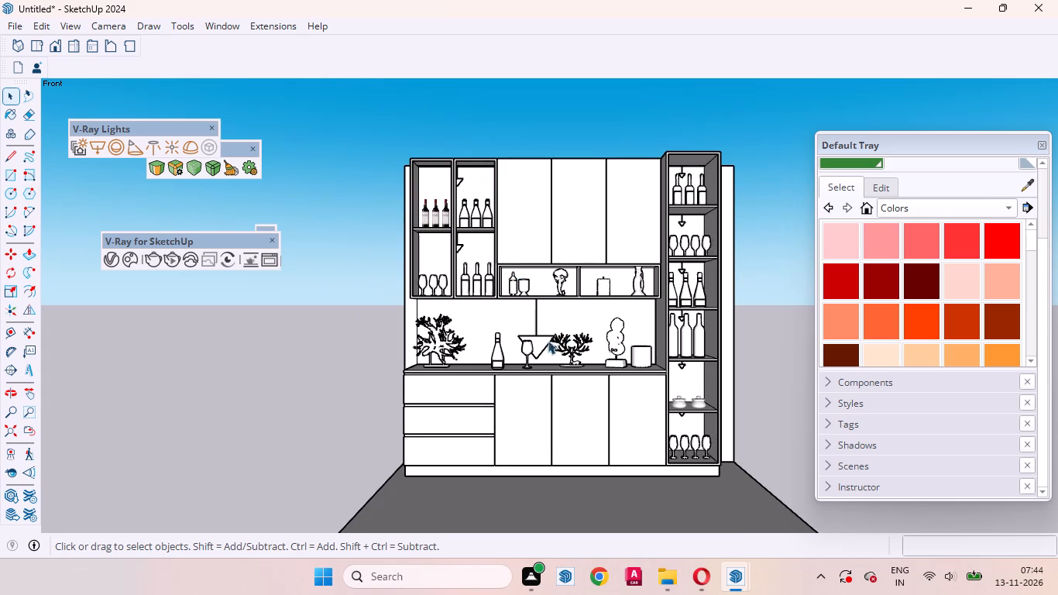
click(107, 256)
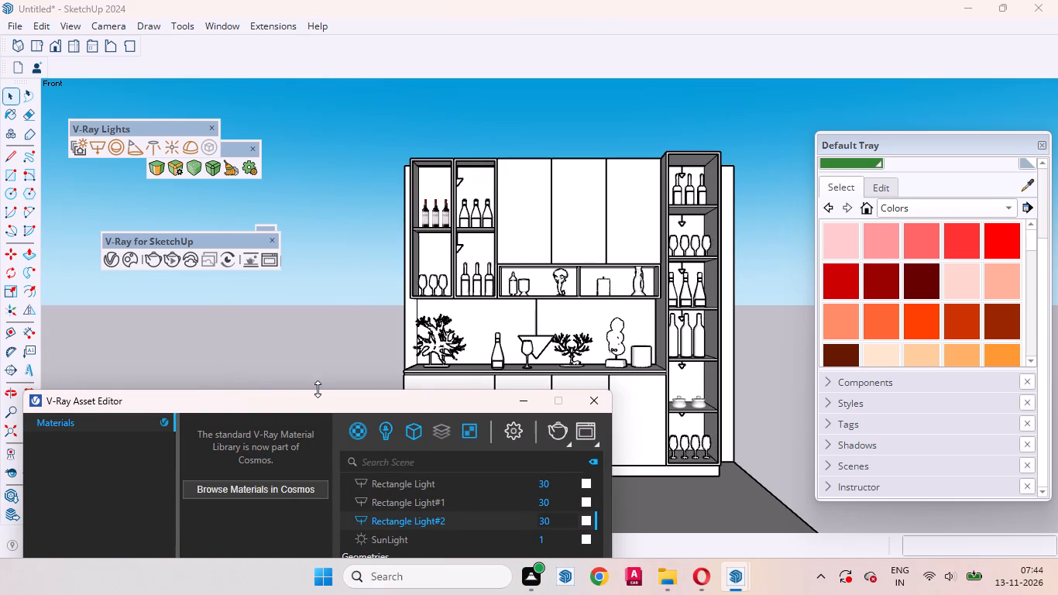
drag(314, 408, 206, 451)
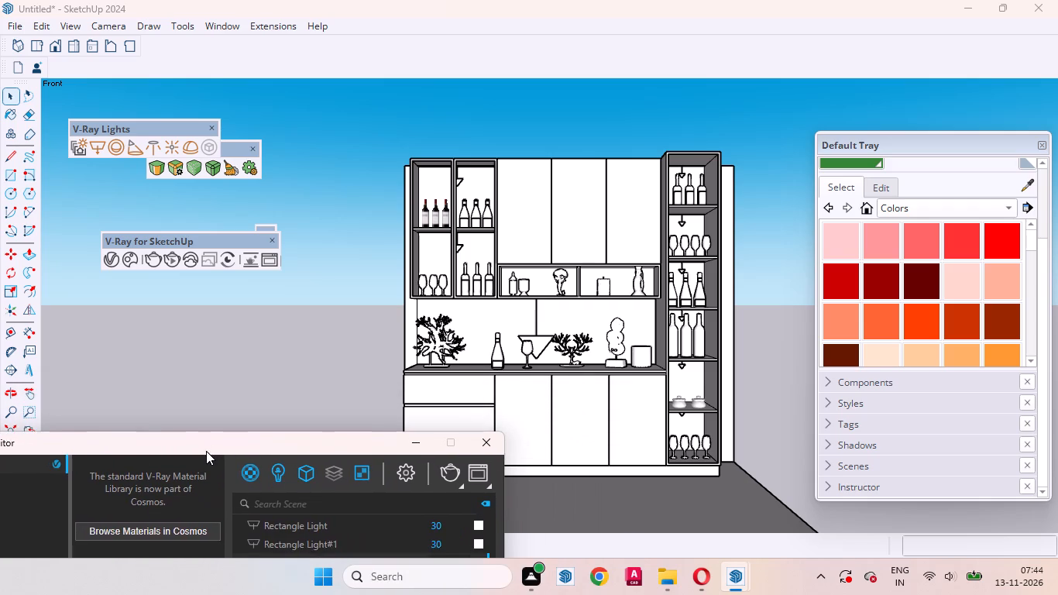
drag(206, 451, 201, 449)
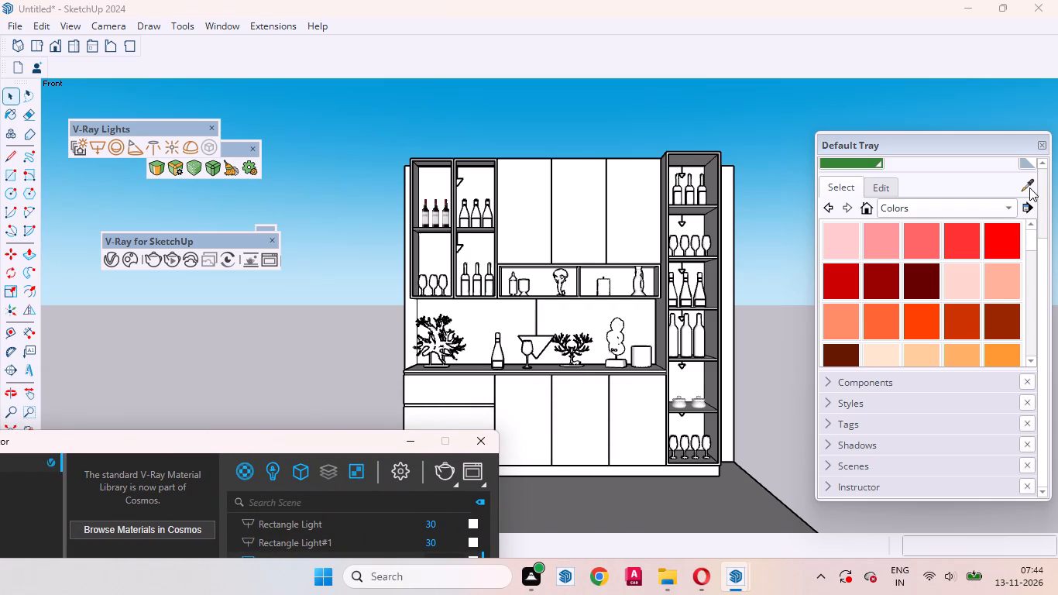
Create a new material textured with the white marble image 5943b18d2c54371cd8fdc3d12be475fa from the Downloads folder.
scroll(1032, 186, up, 2)
click(1027, 231)
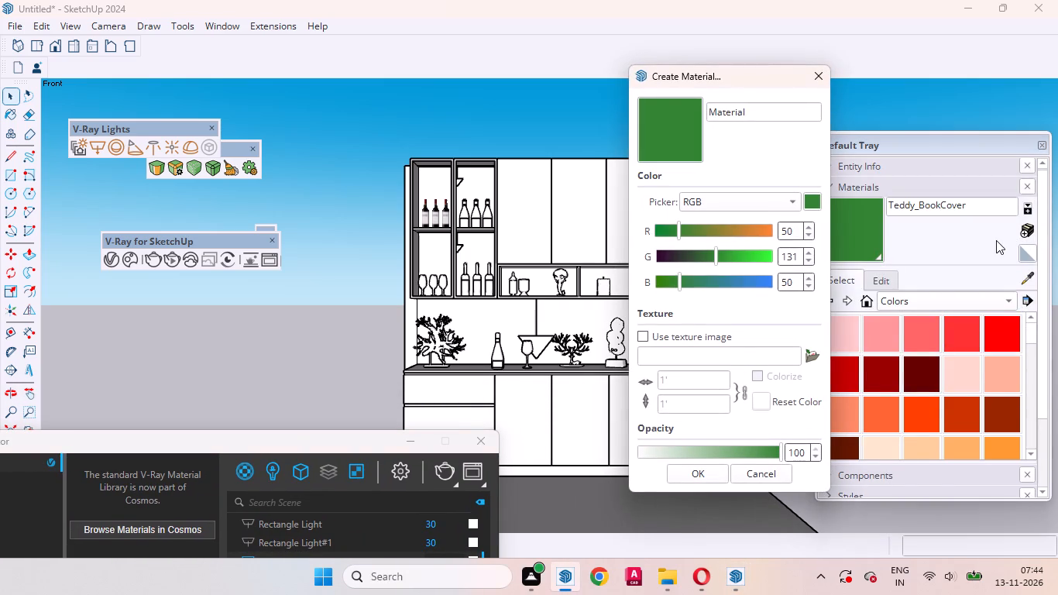
click(814, 355)
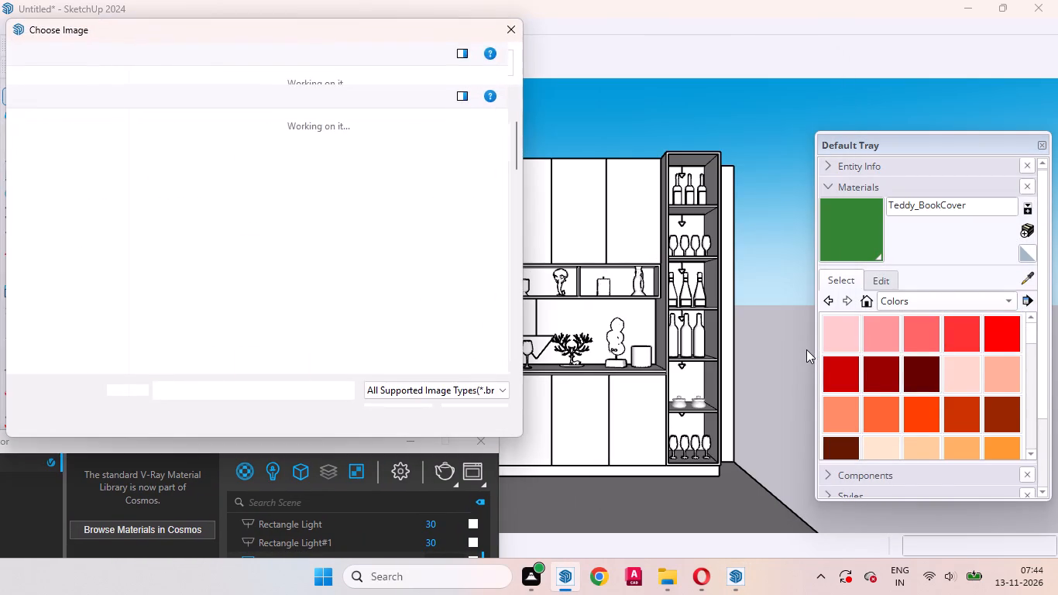
click(74, 224)
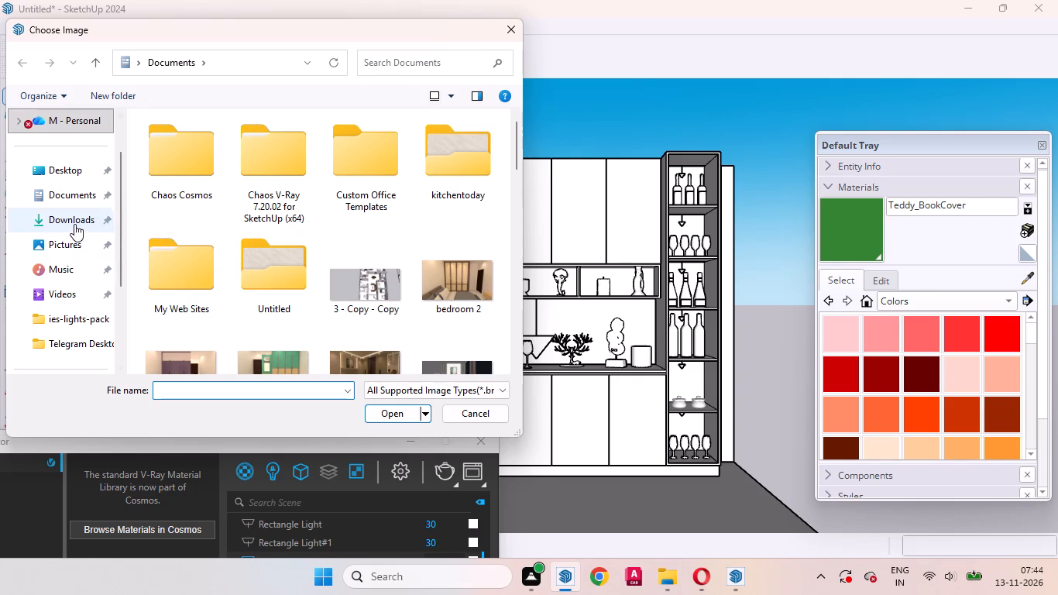
scroll(270, 242, down, 4)
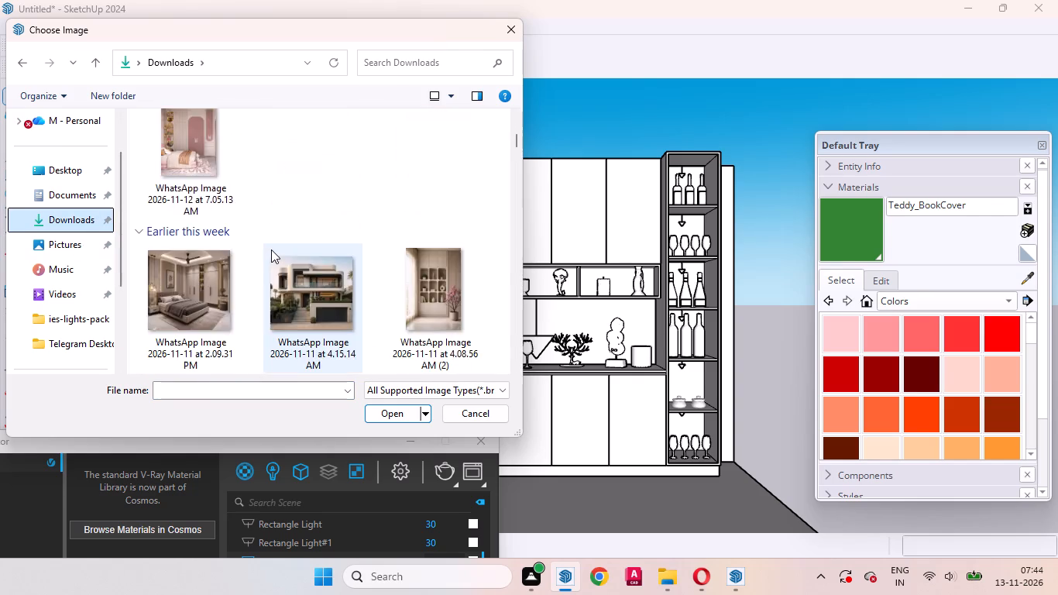
scroll(271, 249, down, 8)
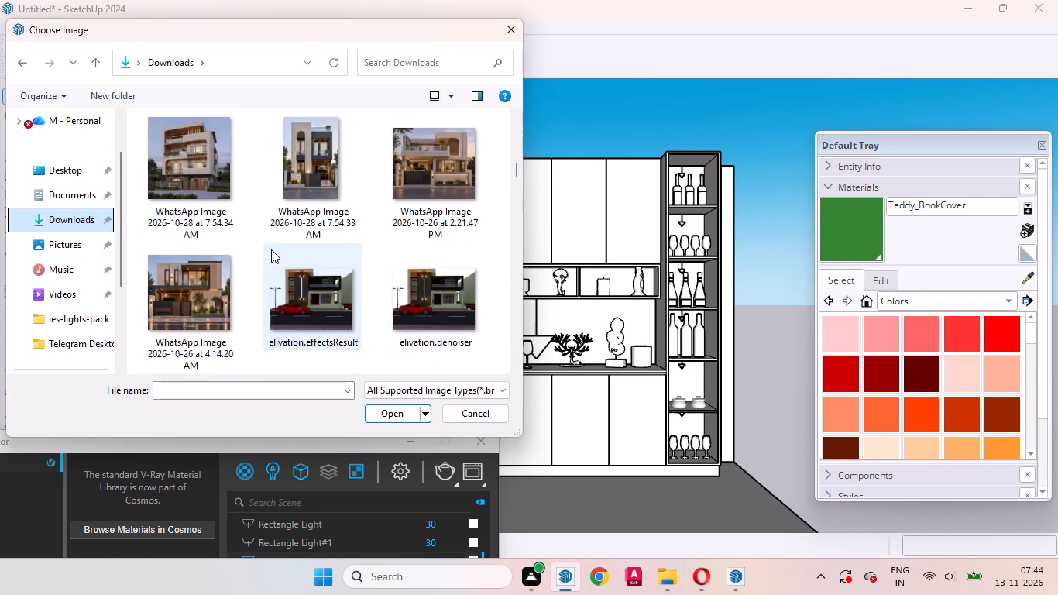
scroll(271, 249, down, 5)
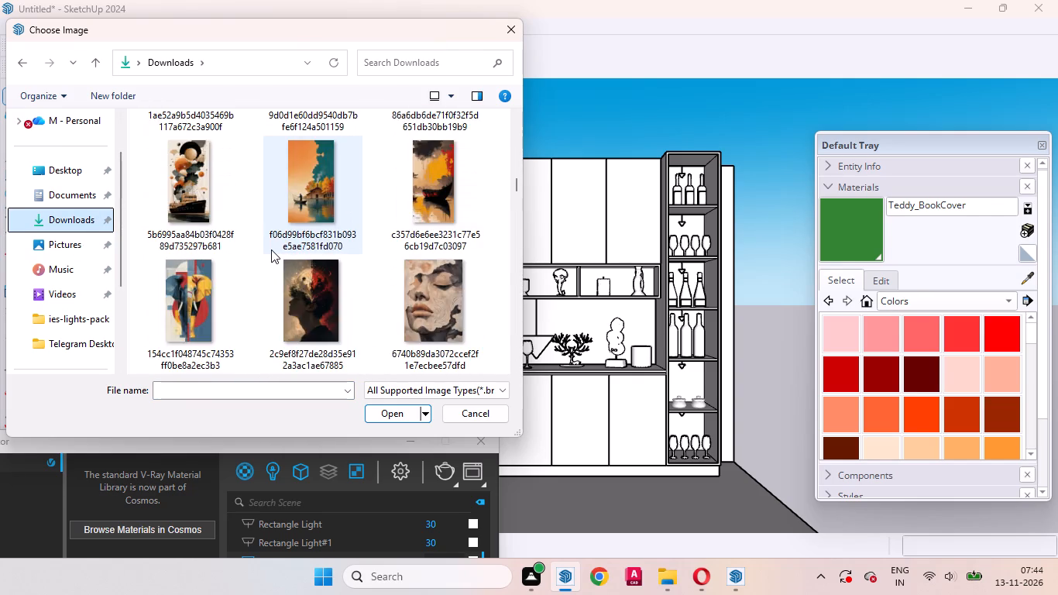
scroll(271, 249, down, 5)
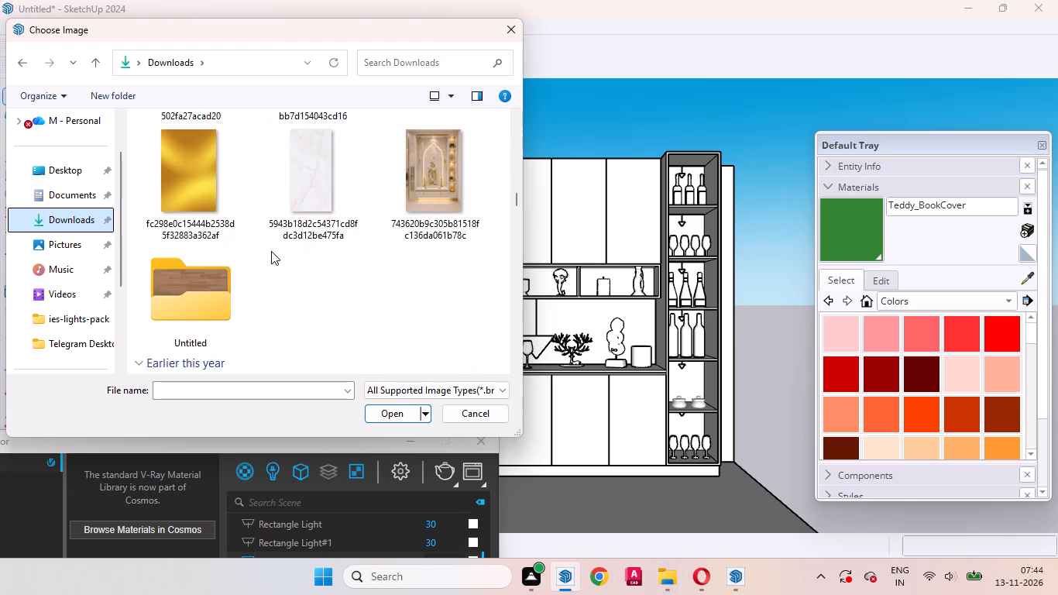
scroll(271, 251, down, 1)
scroll(271, 251, up, 2)
click(301, 265)
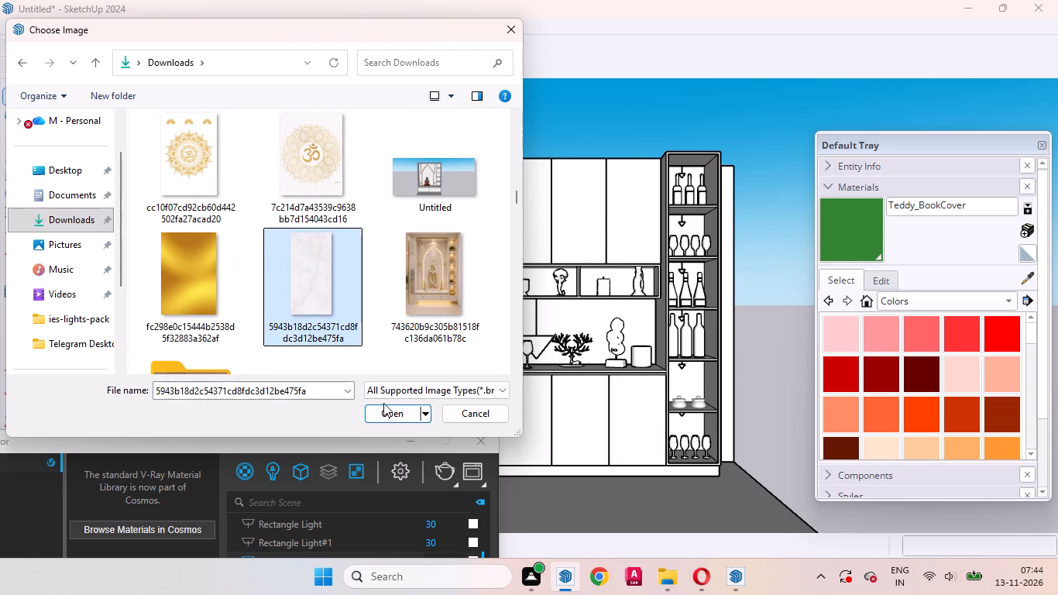
click(391, 413)
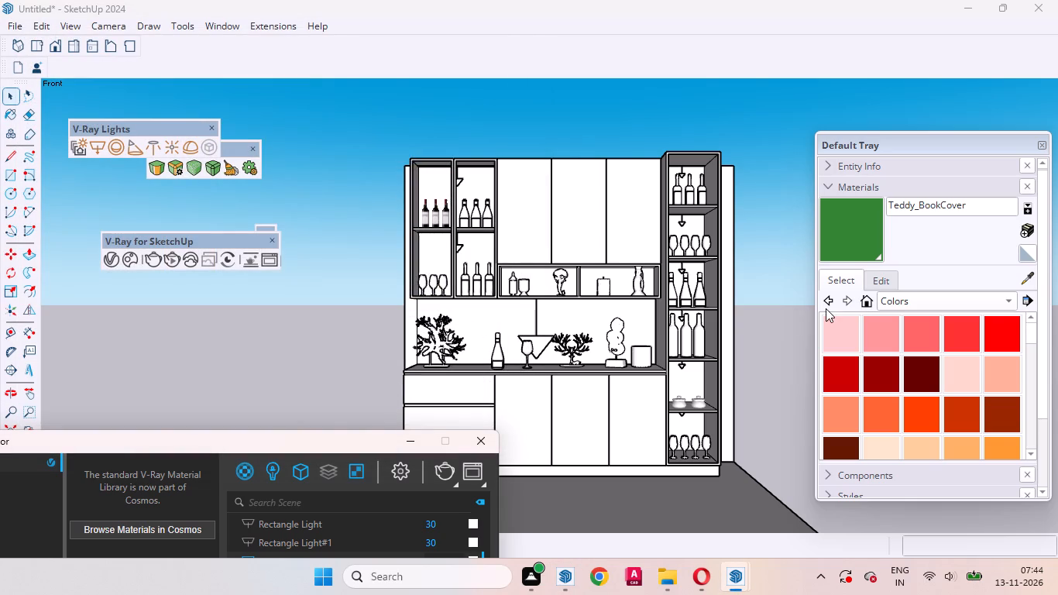
click(404, 441)
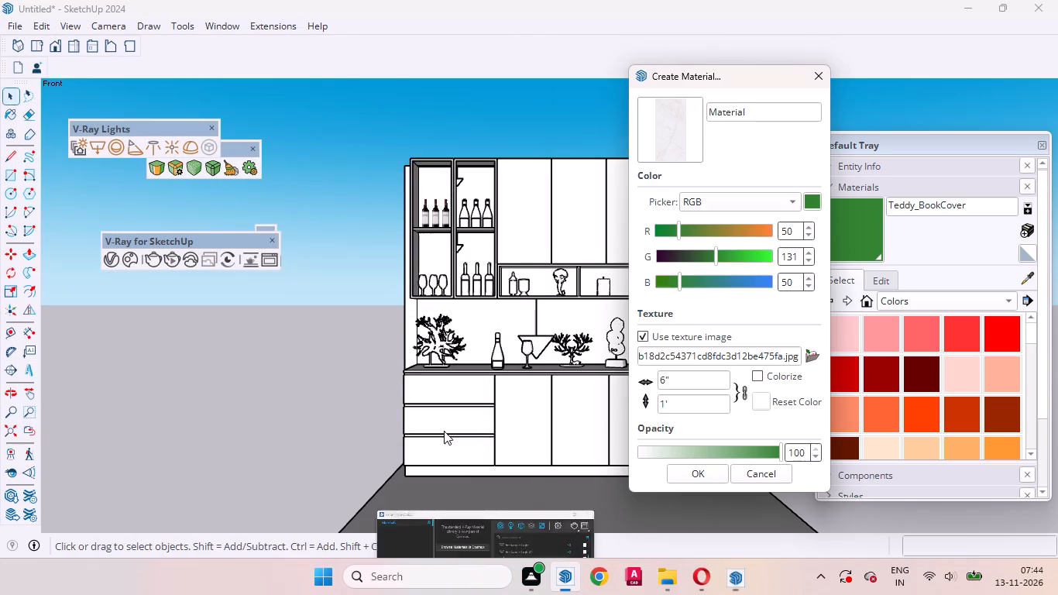
click(700, 476)
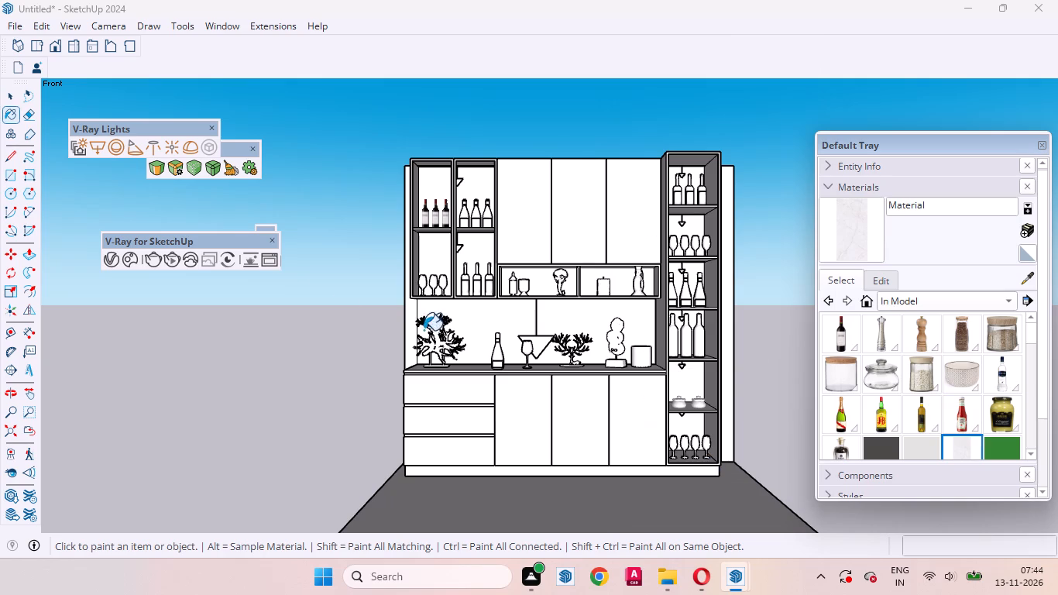
Paint the top face inside the floor slab group with the new white marble material.
click(8, 98)
scroll(580, 286, down, 3)
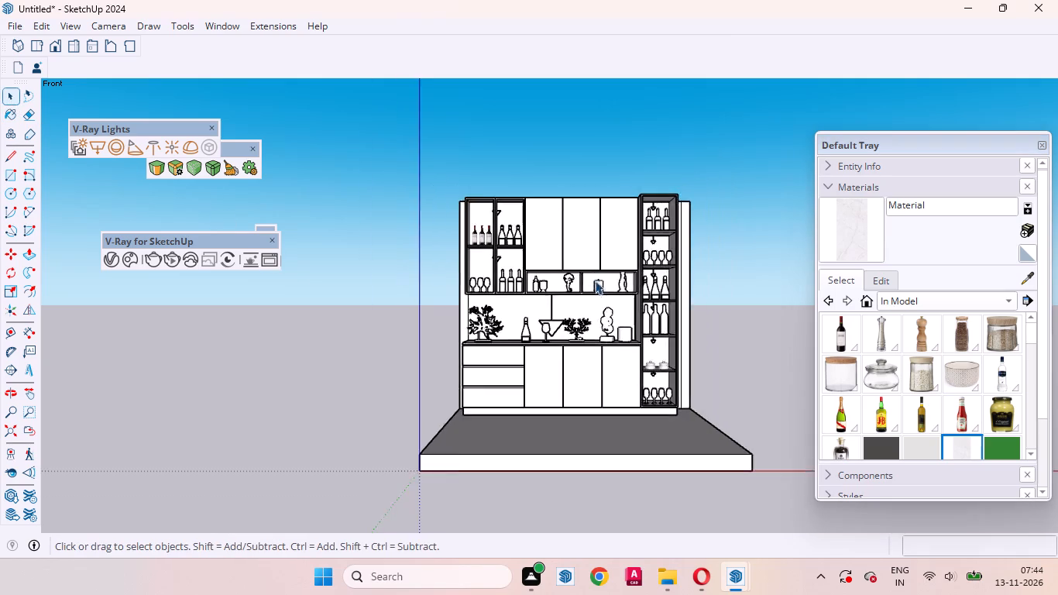
scroll(595, 280, down, 5)
middle_drag(586, 359, 589, 551)
click(576, 441)
double_click(572, 437)
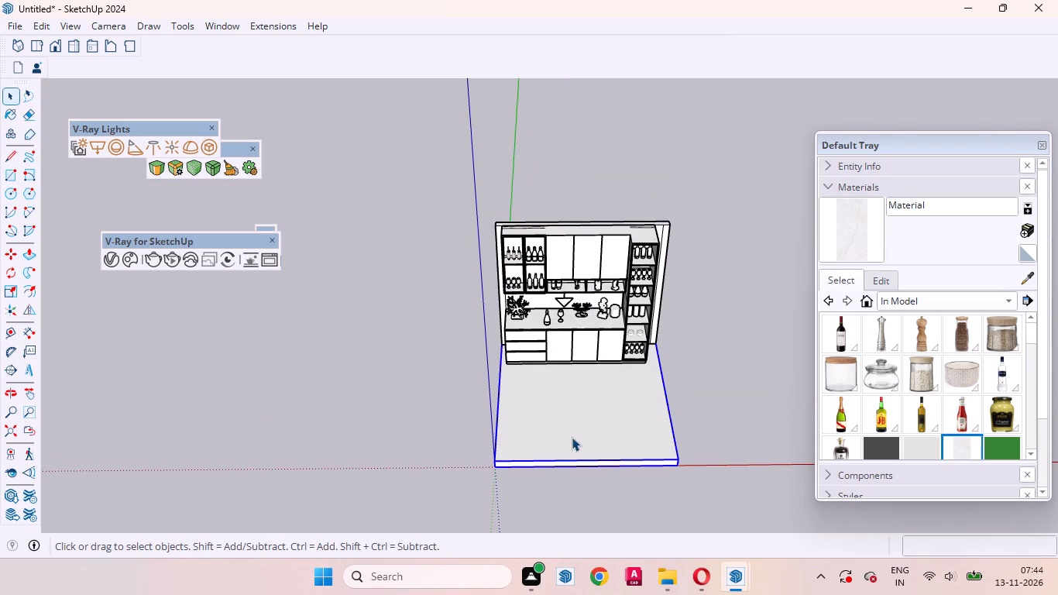
click(617, 418)
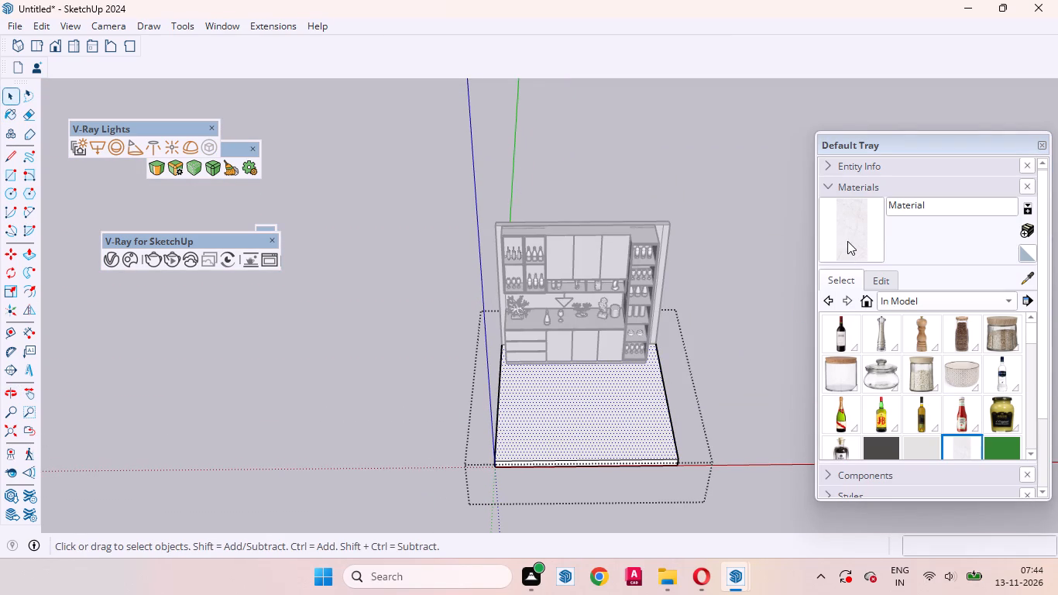
click(854, 232)
click(597, 422)
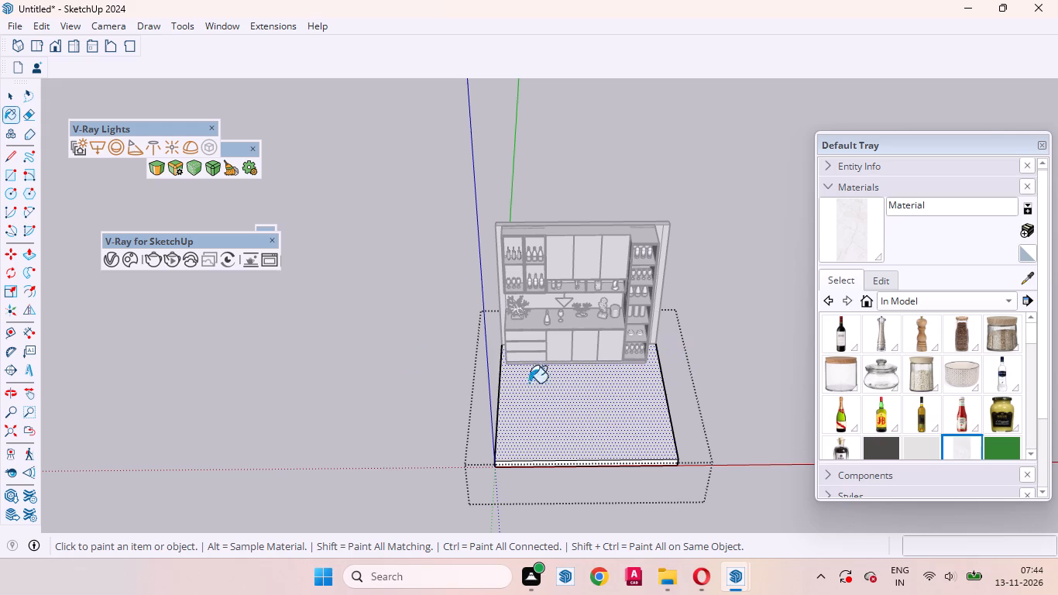
Bring up the V-Ray Utilities tool set and fit the marble to the floor's top face with tri-planar projection.
right_click(402, 18)
click(642, 122)
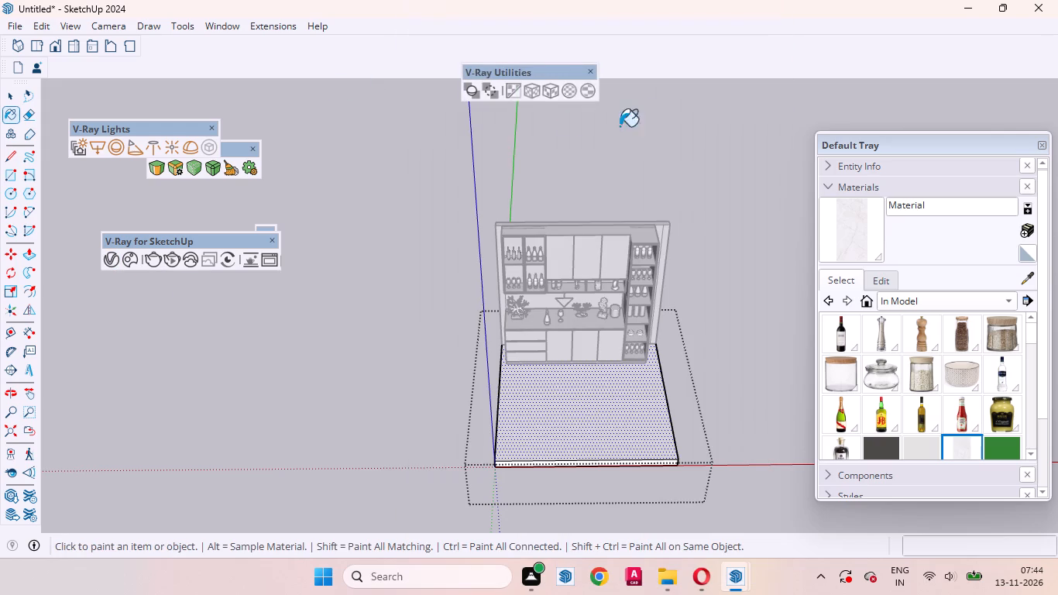
click(548, 95)
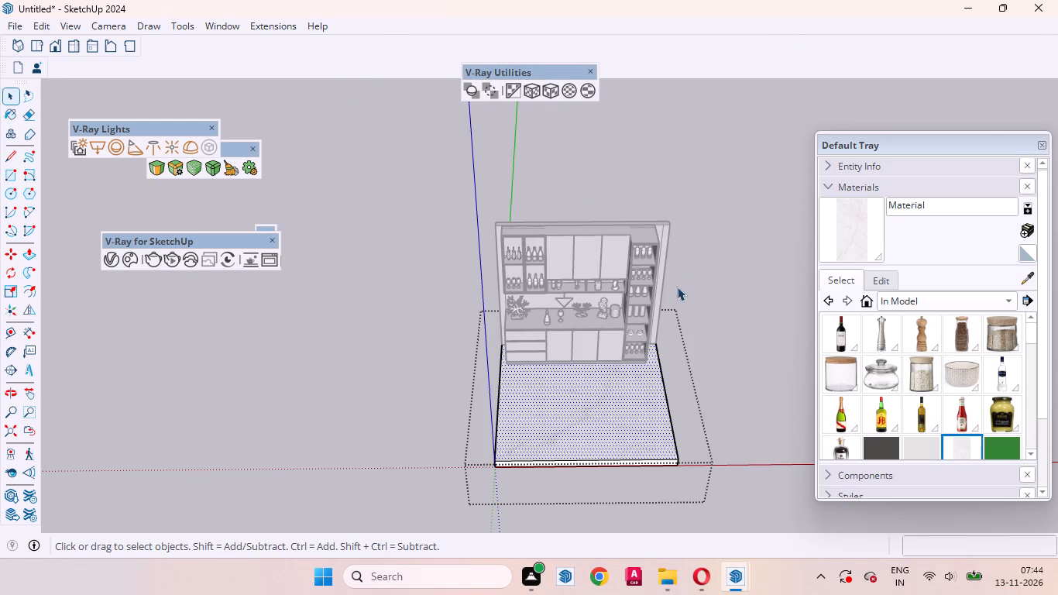
click(700, 311)
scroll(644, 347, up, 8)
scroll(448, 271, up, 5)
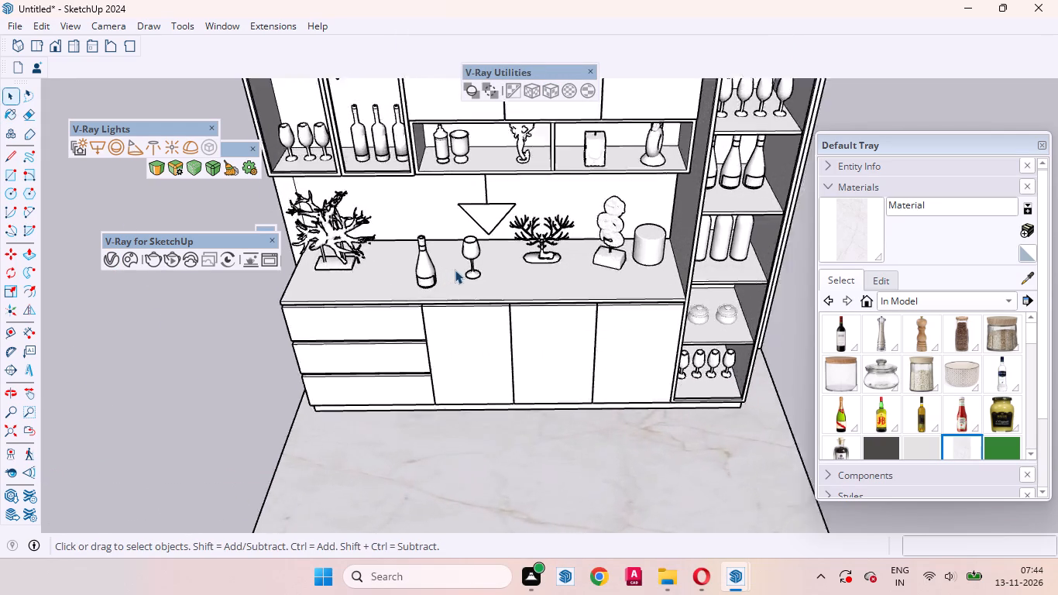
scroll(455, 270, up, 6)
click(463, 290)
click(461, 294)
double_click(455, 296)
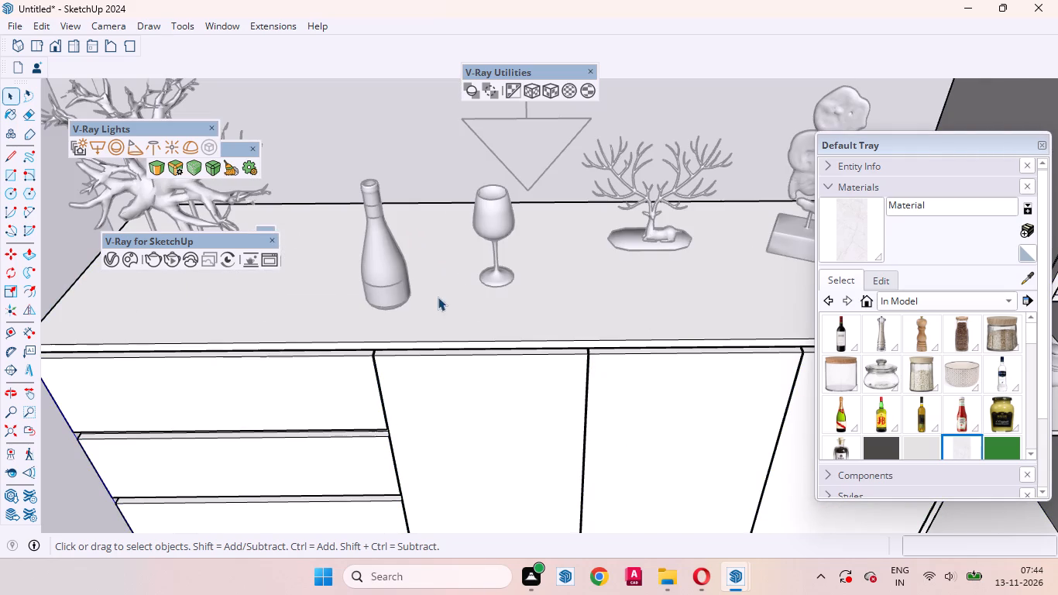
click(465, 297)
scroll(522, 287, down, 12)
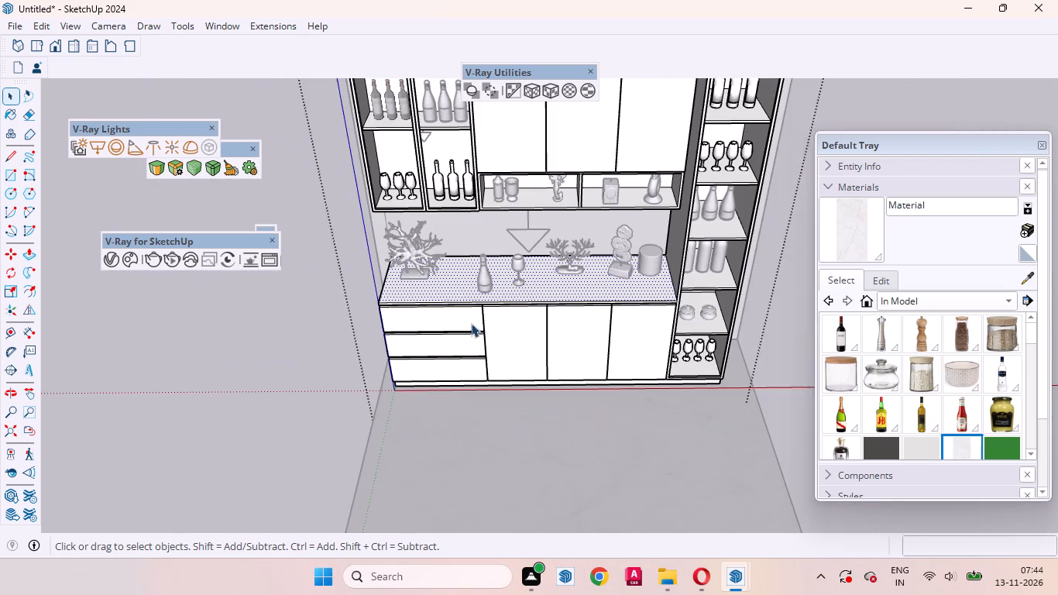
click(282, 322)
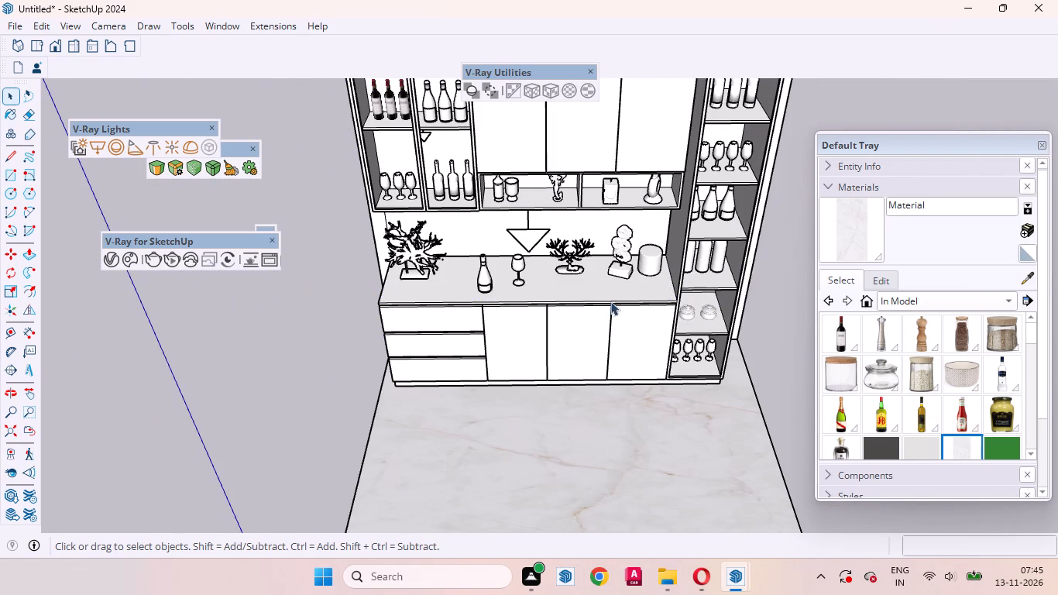
Make the marble material editable in V-Ray, with its full settings shown in the V-Ray Asset Editor.
click(112, 257)
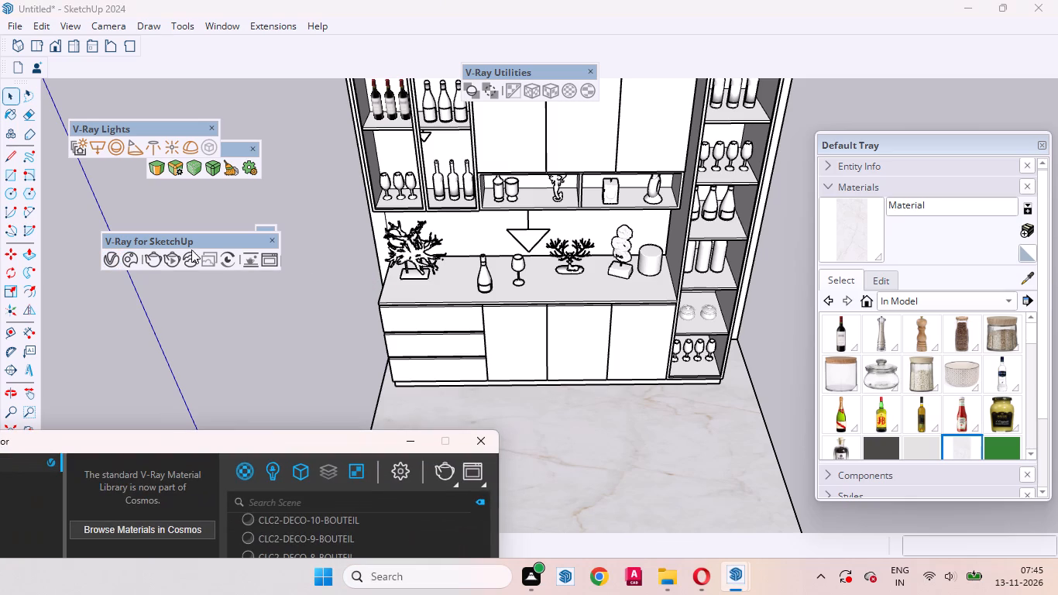
drag(324, 442, 380, 85)
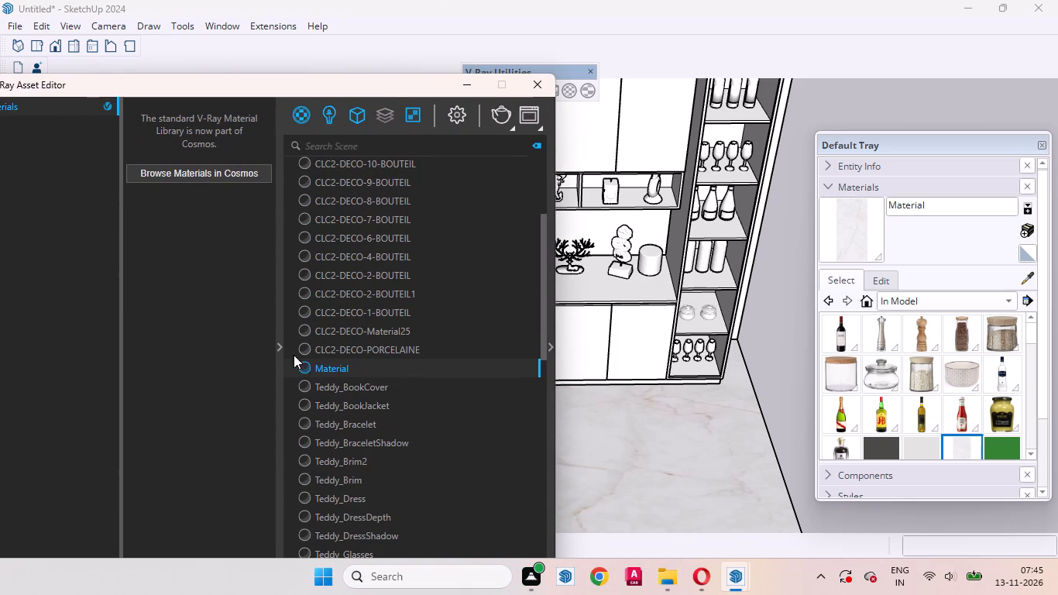
click(277, 342)
click(553, 356)
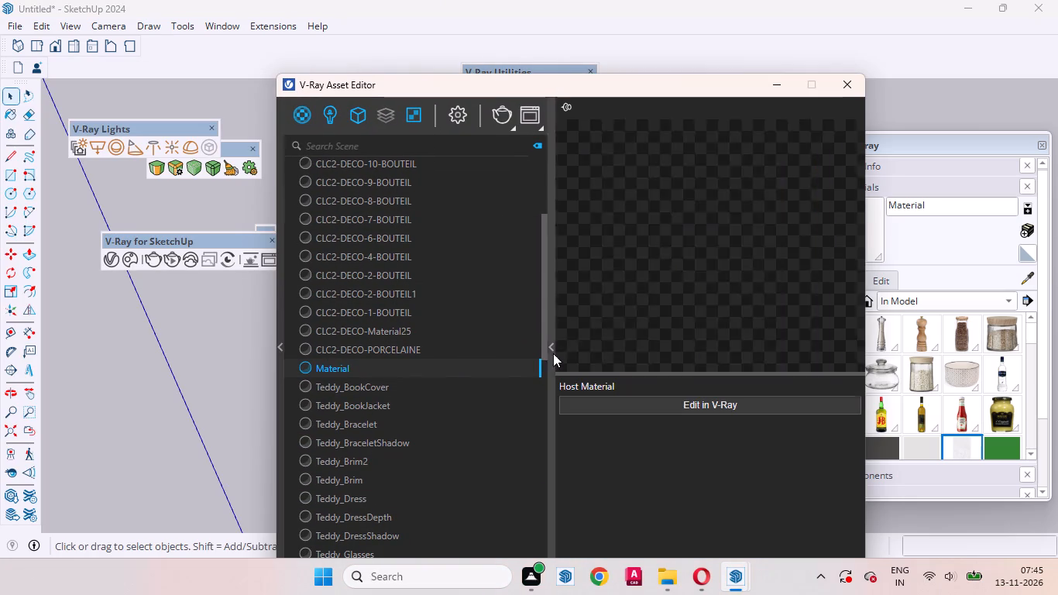
click(692, 408)
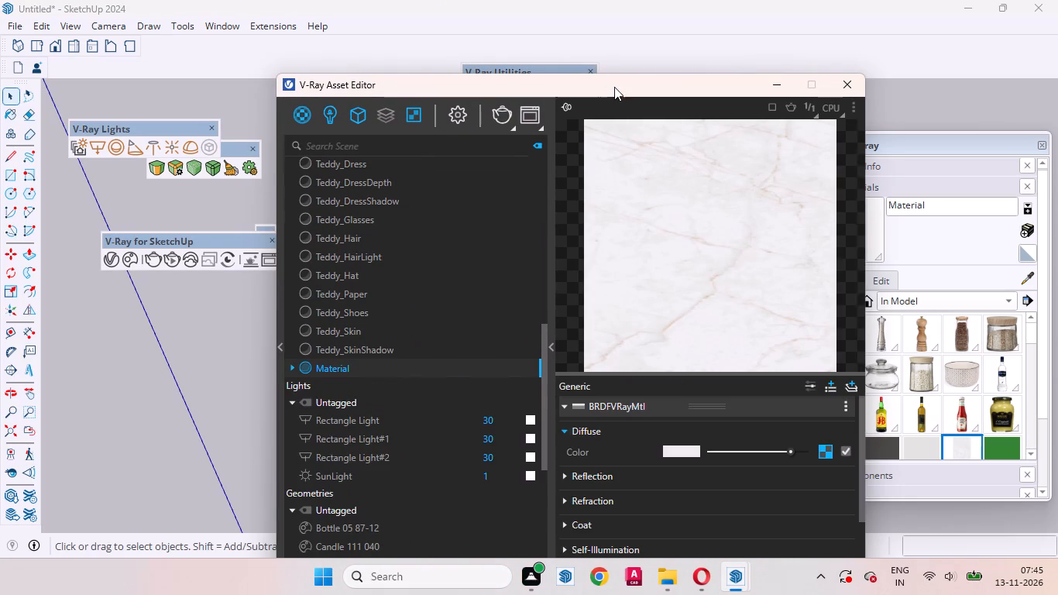
drag(614, 87, 564, 28)
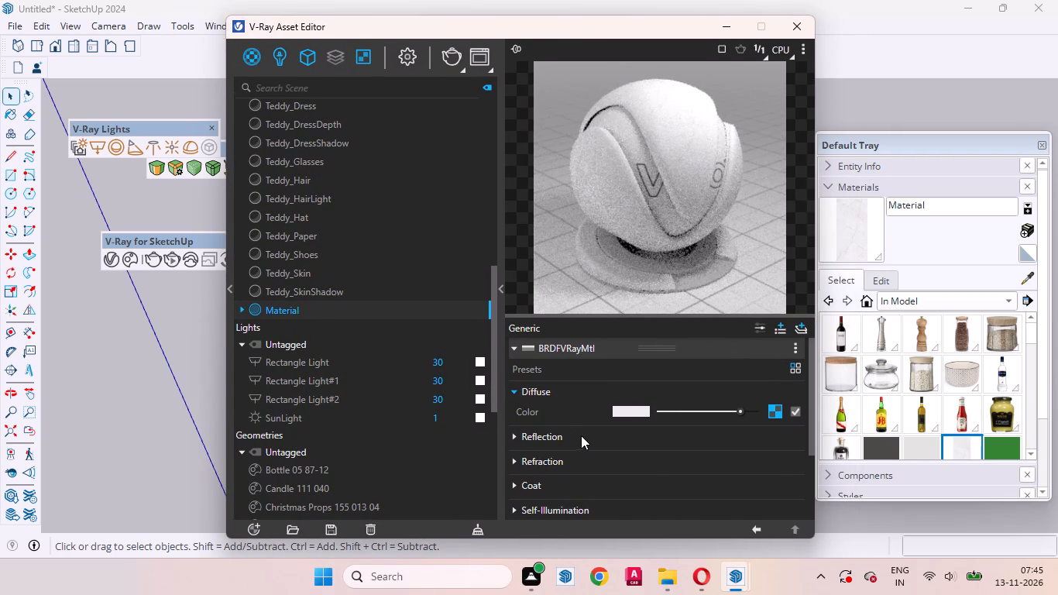
Switch the marble material's reflection surface control to glossiness.
click(583, 436)
scroll(622, 349, down, 3)
scroll(645, 395, up, 1)
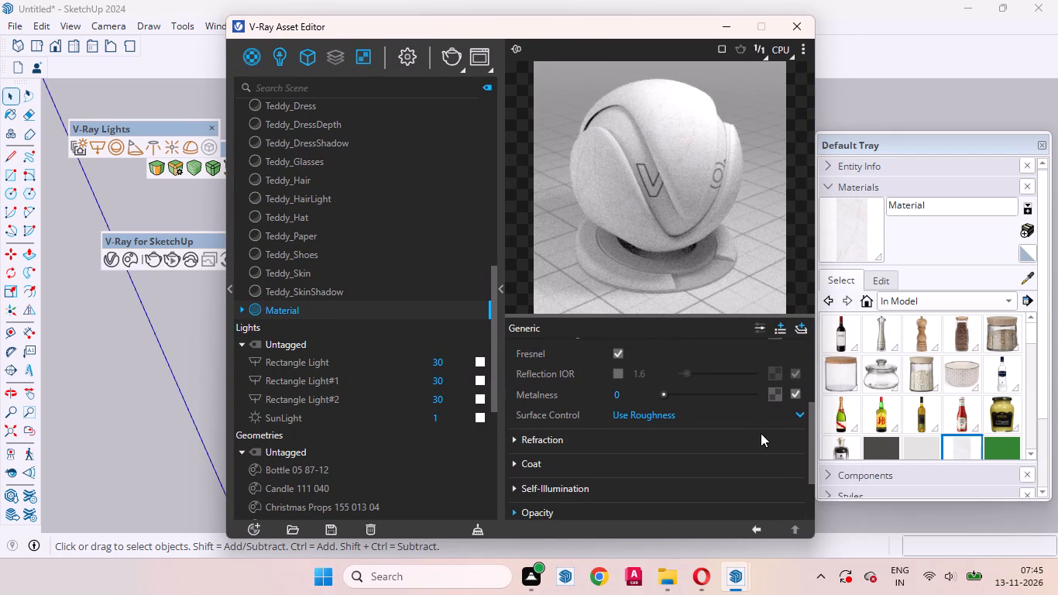
click(763, 417)
click(695, 432)
Raise the marble material's reflection colour from black to a mid grey, then collapse its settings and move the Asset Editor off the model.
scroll(692, 432, up, 2)
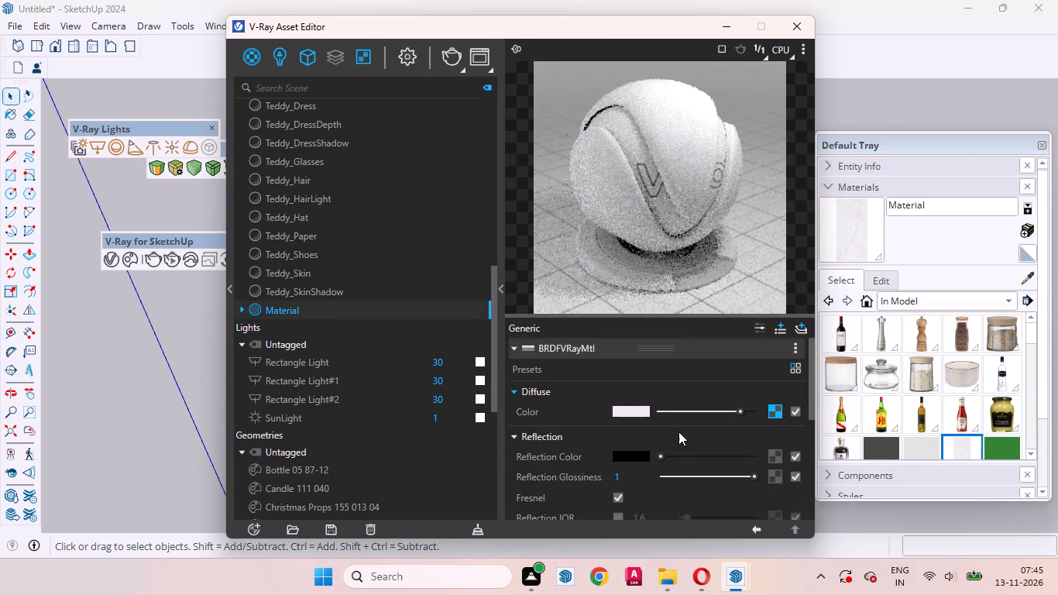
drag(661, 452, 691, 455)
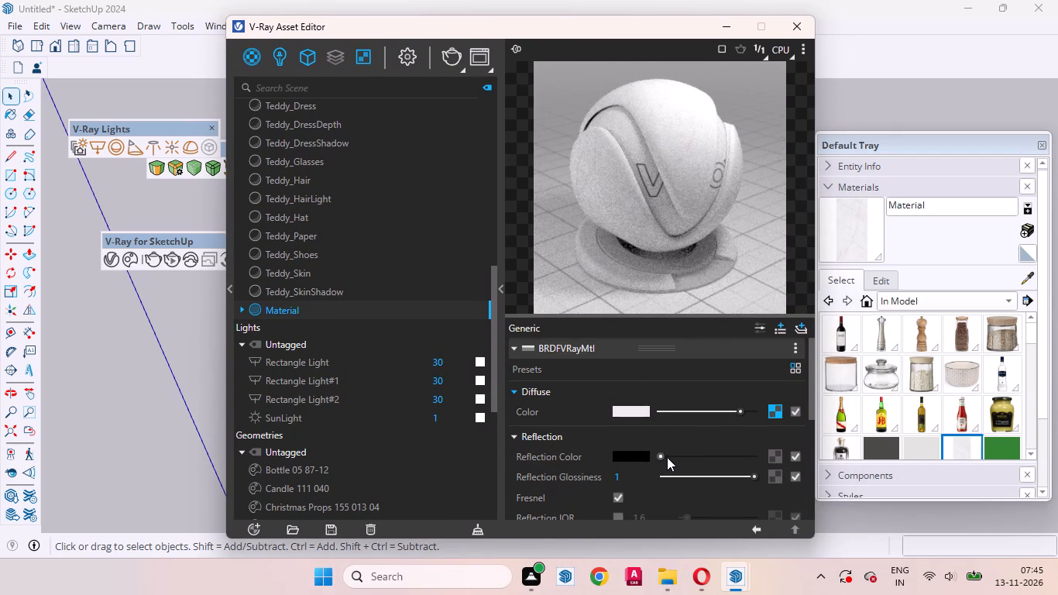
drag(672, 457, 697, 457)
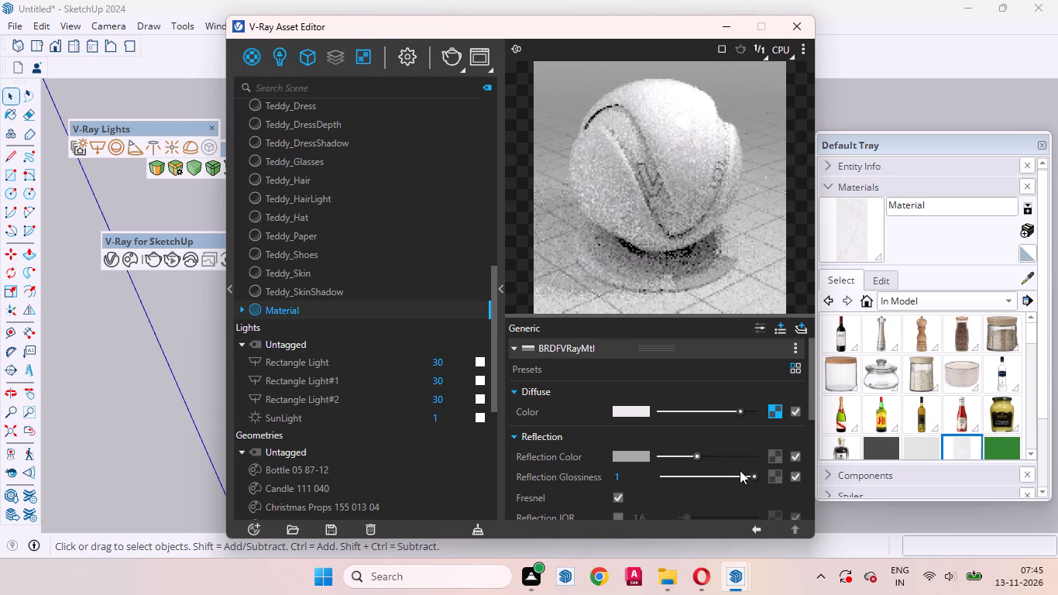
click(500, 291)
drag(381, 33, 275, 188)
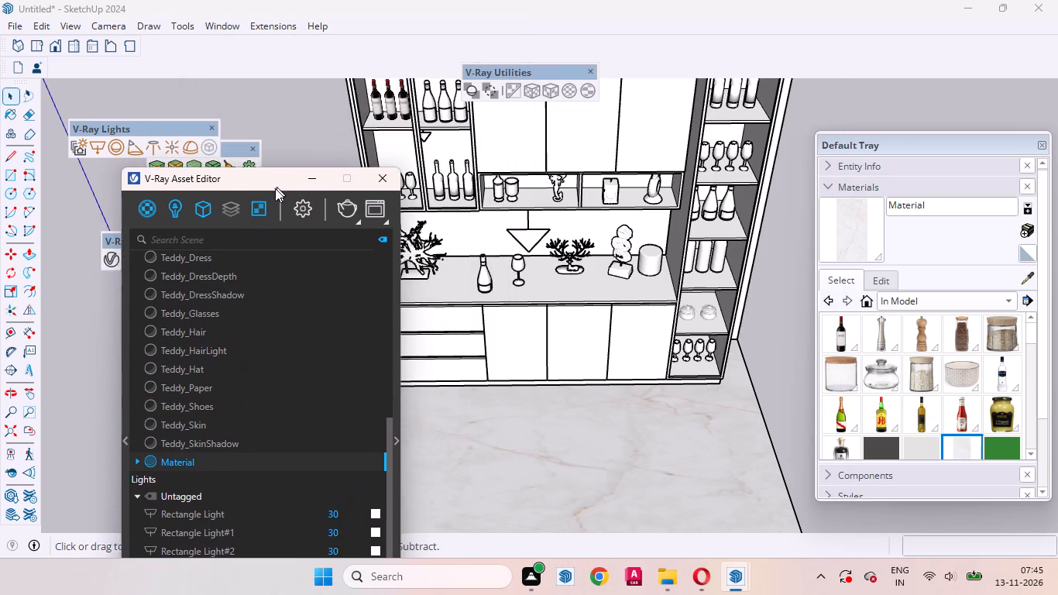
drag(275, 188, 258, 195)
Create an unmodified copy of the white marble material under the name Material1.
click(1025, 228)
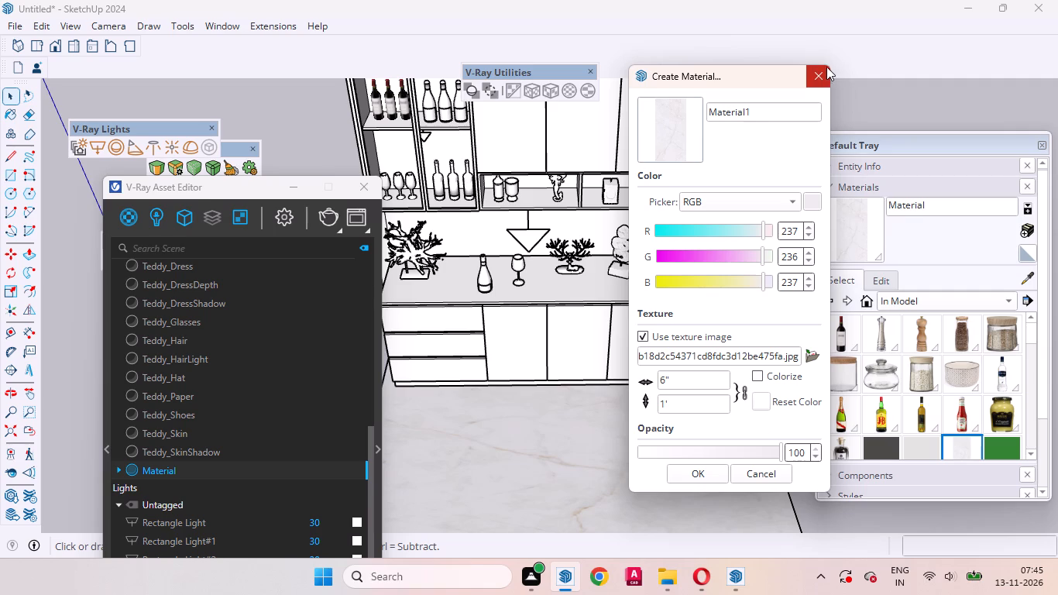
click(709, 471)
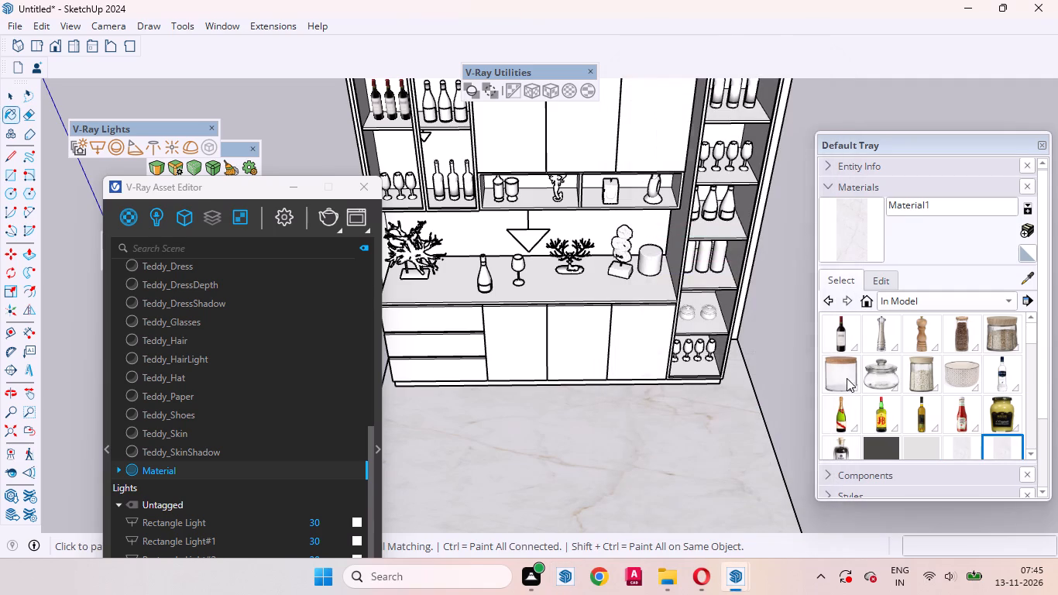
Create Material2 using the gold-veined white marble image 7ec60d9ee467493d18382d502b175106 from Downloads as its texture.
click(1029, 231)
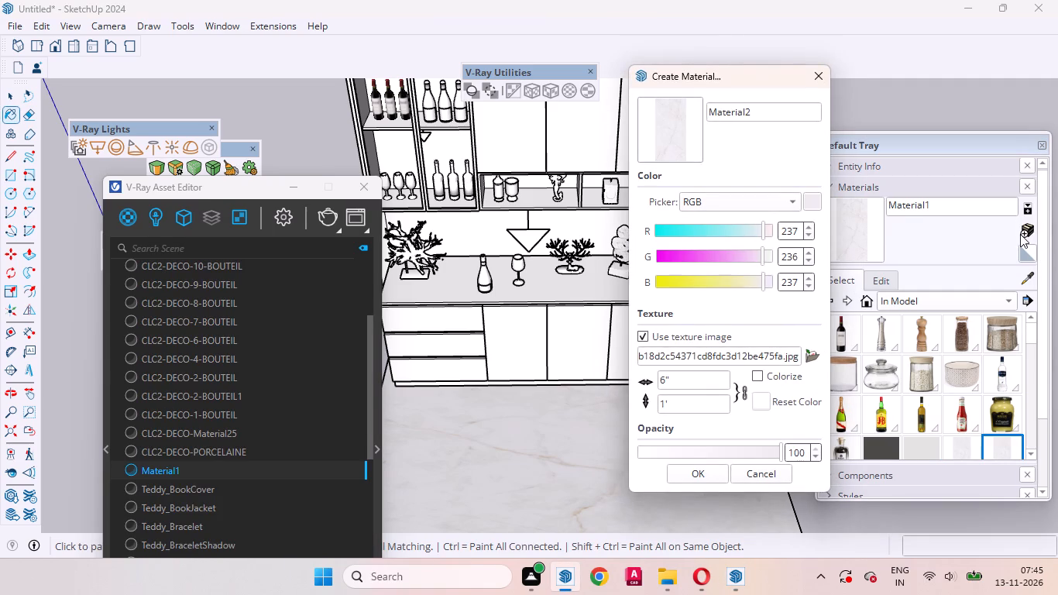
click(815, 356)
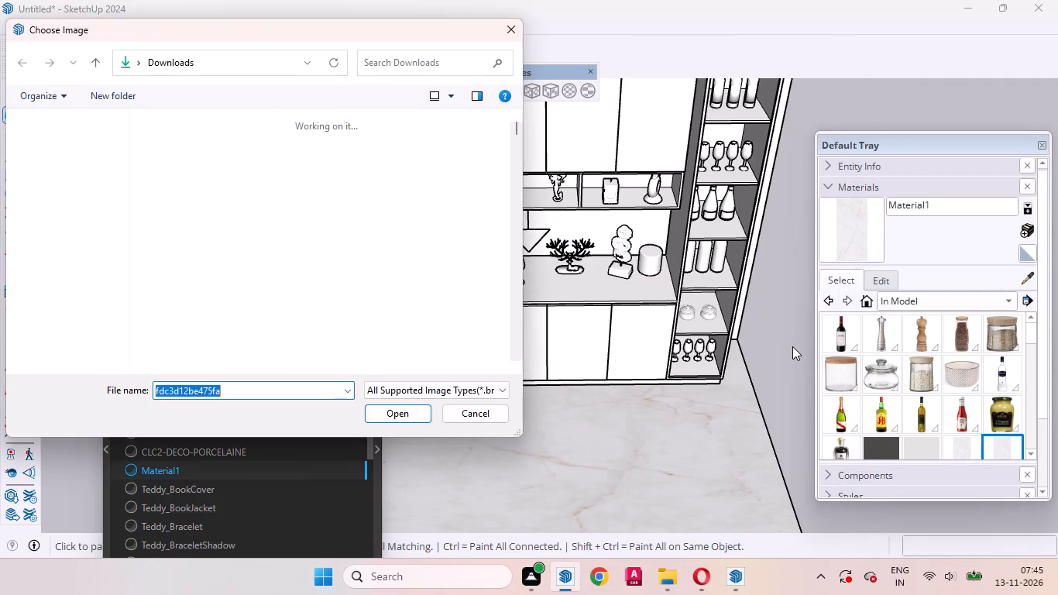
click(51, 223)
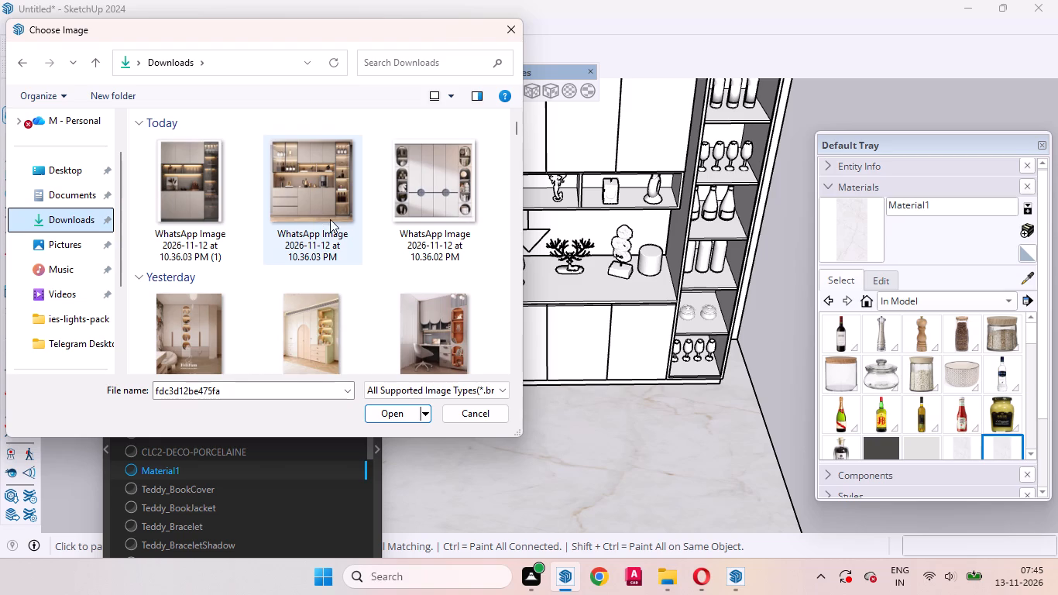
scroll(328, 224, down, 14)
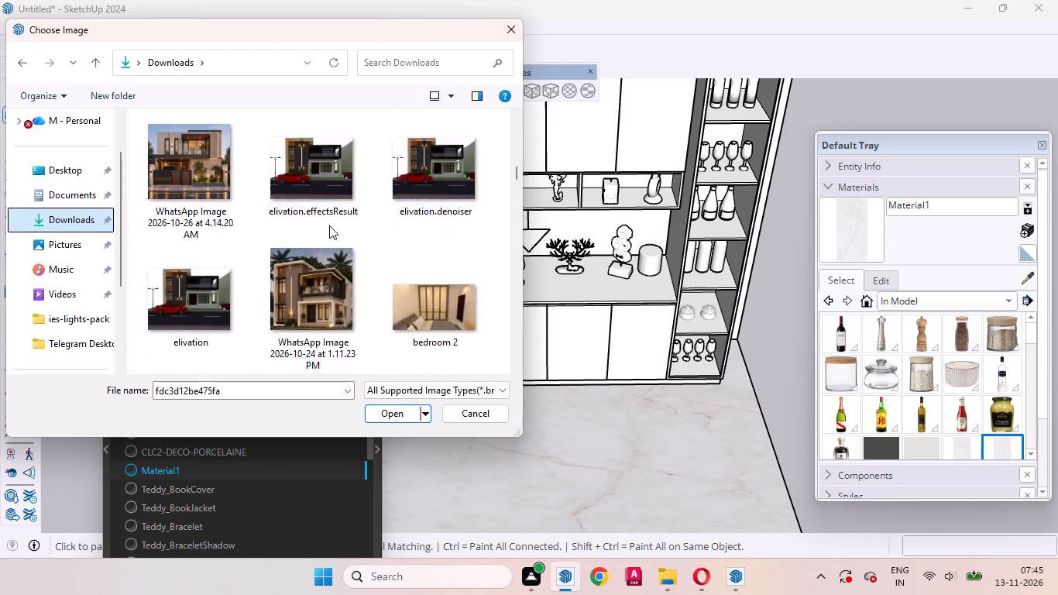
scroll(329, 225, down, 15)
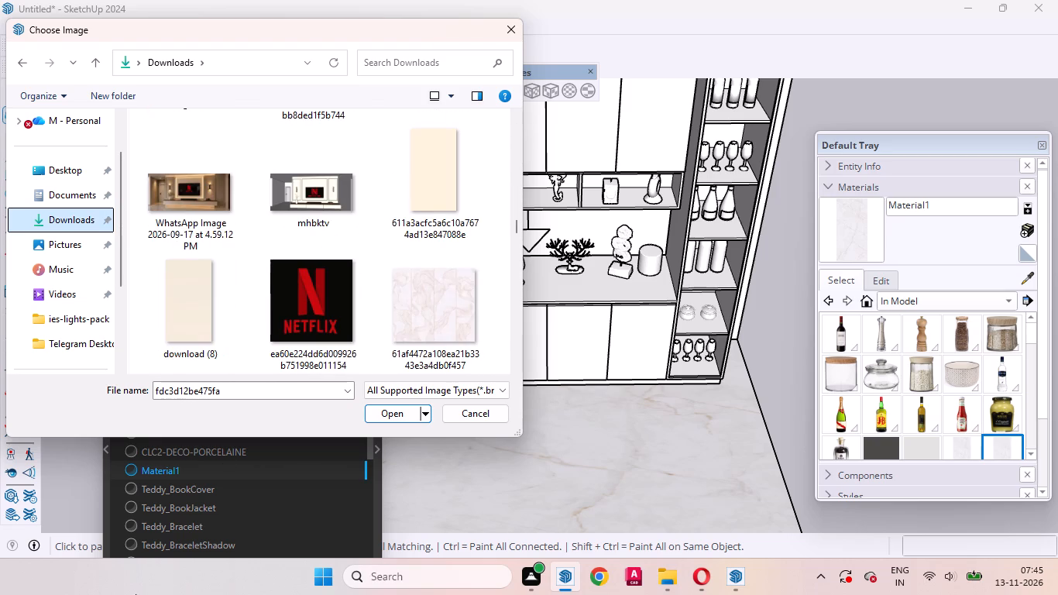
scroll(269, 224, down, 5)
scroll(275, 222, up, 2)
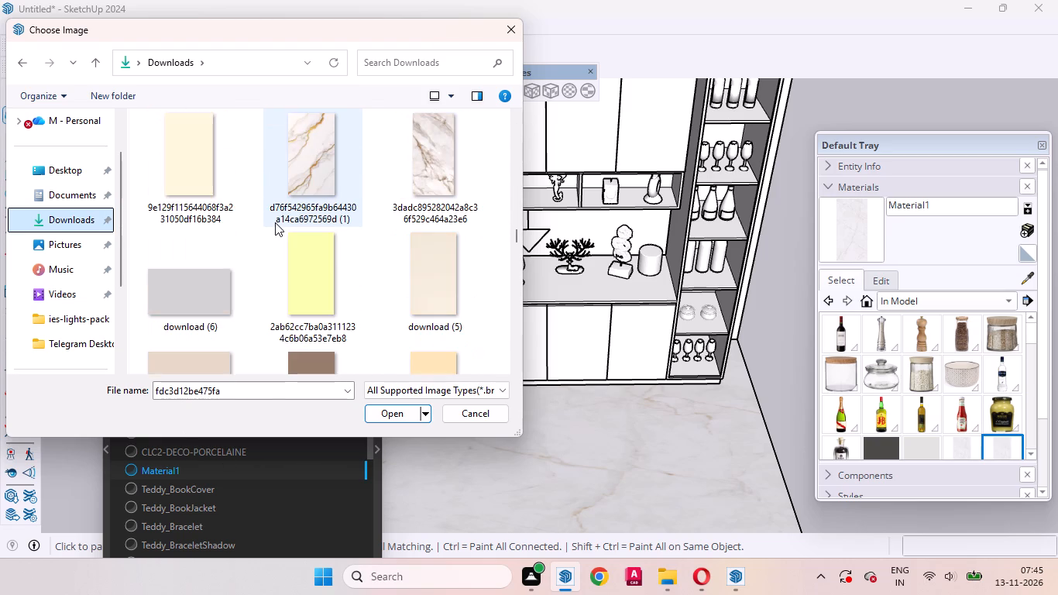
scroll(275, 222, up, 1)
scroll(275, 222, down, 3)
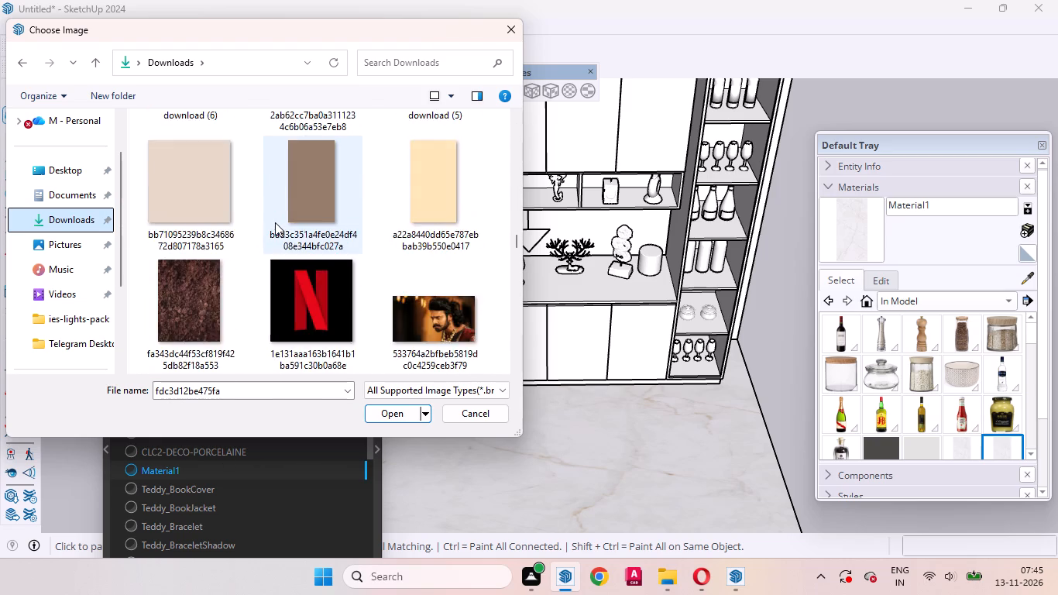
scroll(275, 222, down, 4)
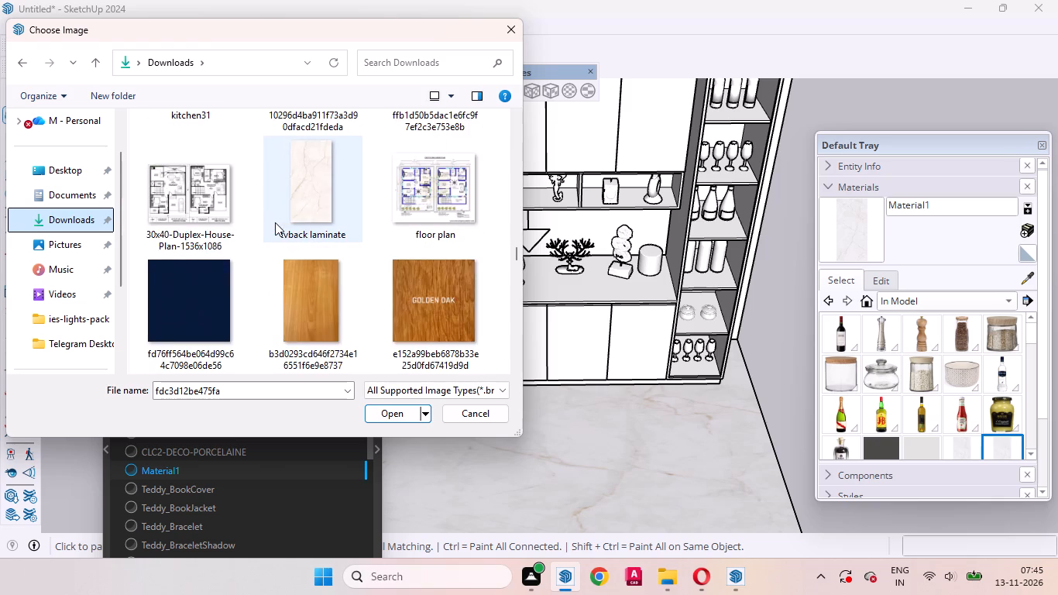
scroll(275, 222, down, 1)
scroll(275, 222, up, 1)
scroll(275, 222, down, 2)
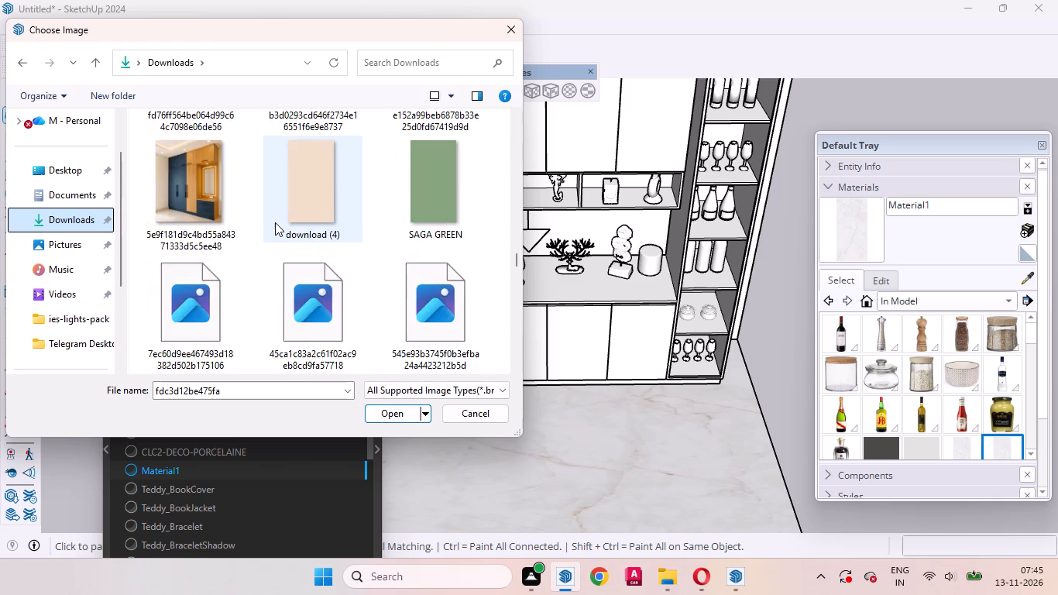
scroll(275, 222, down, 1)
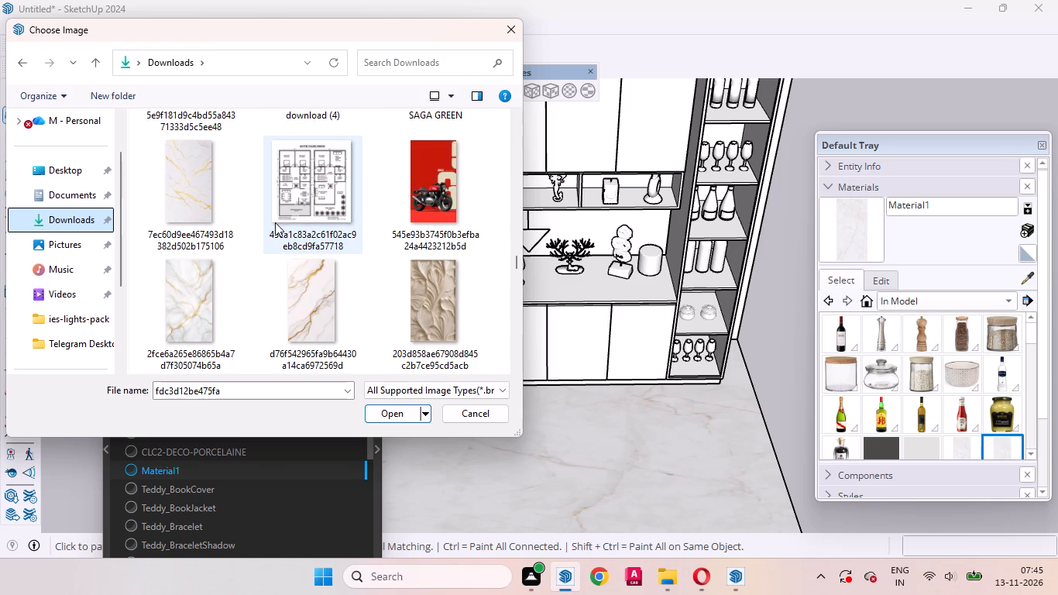
click(201, 198)
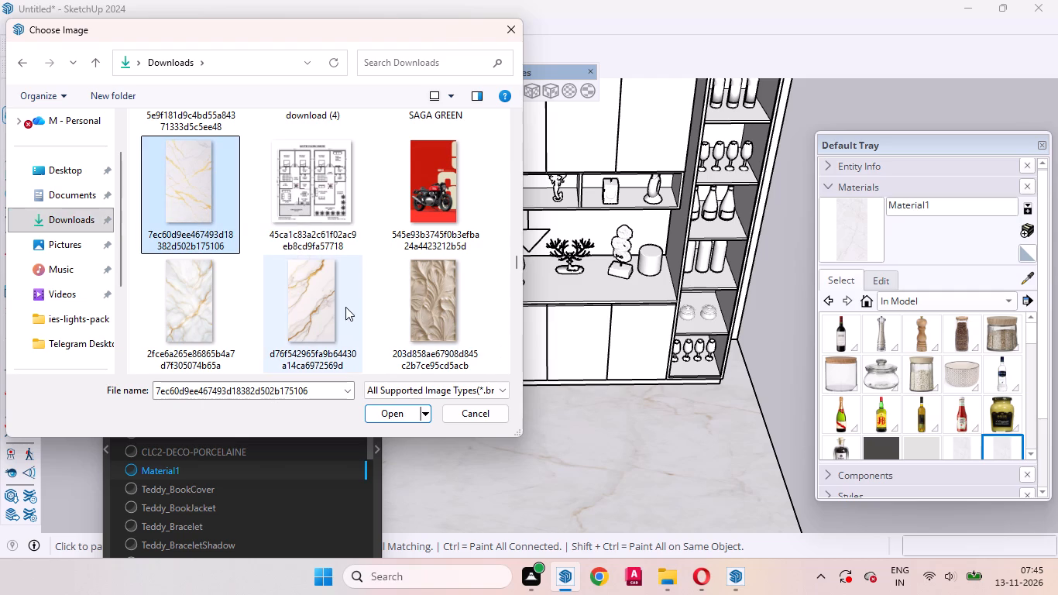
scroll(348, 301, down, 3)
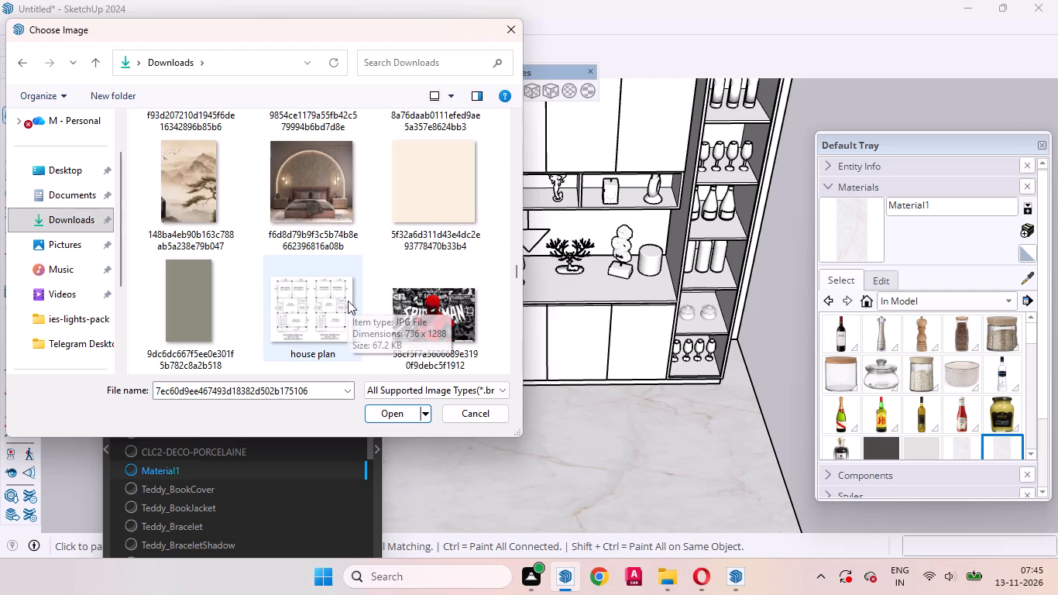
scroll(348, 301, up, 4)
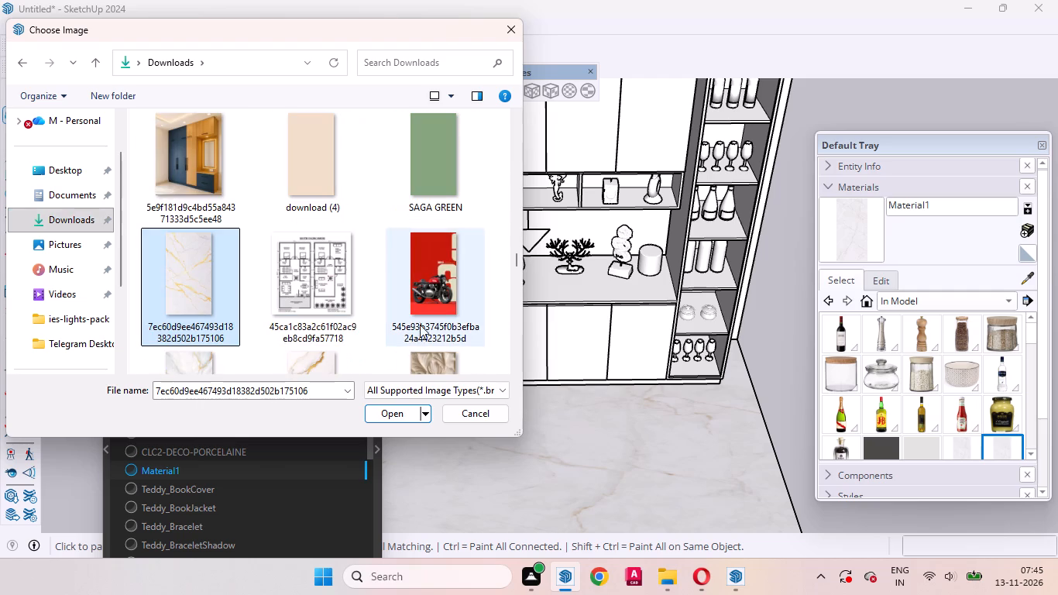
click(390, 414)
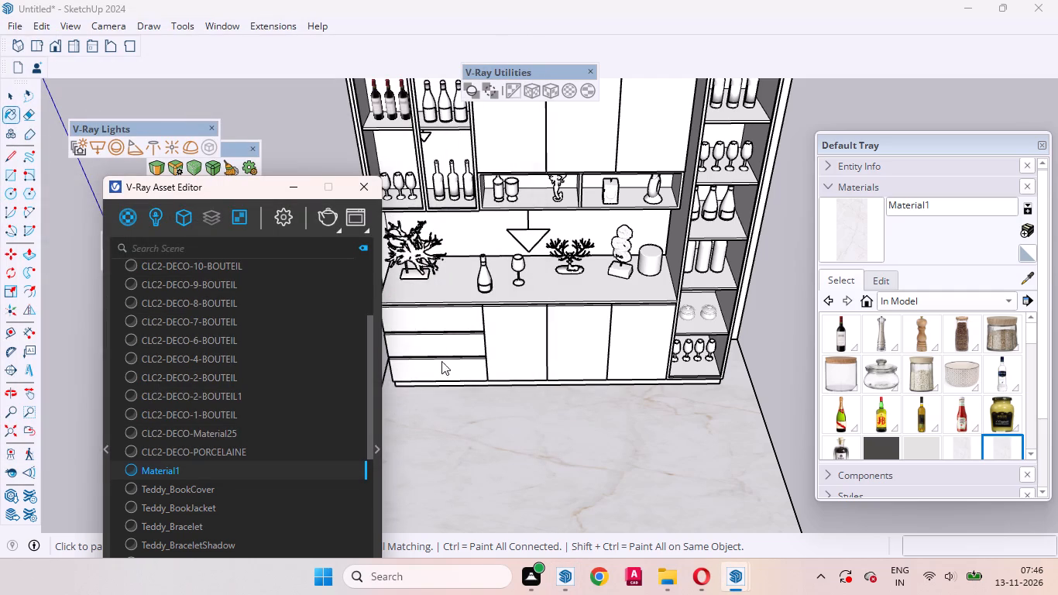
click(294, 187)
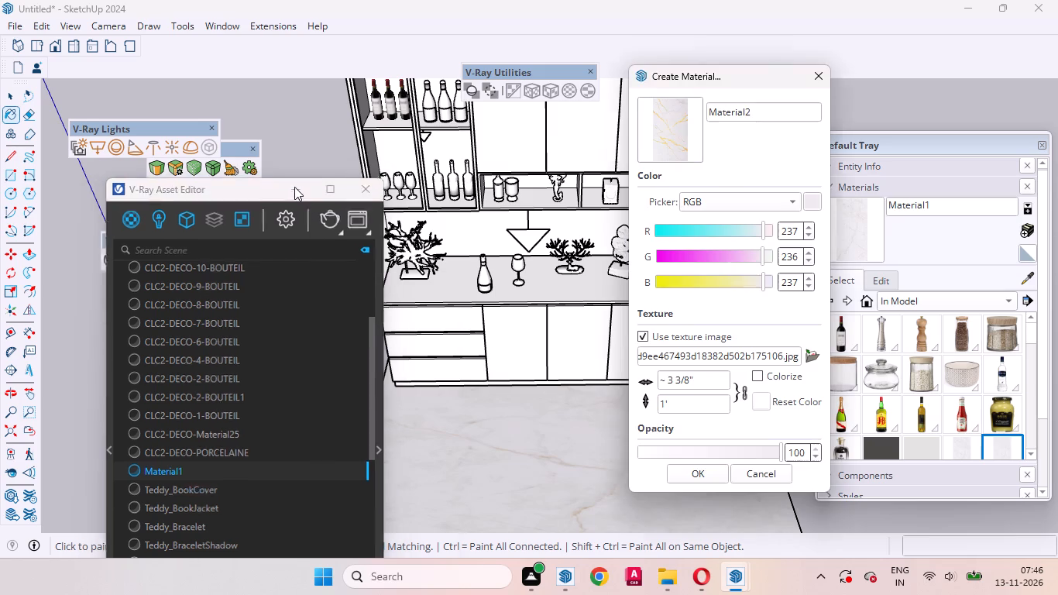
click(701, 475)
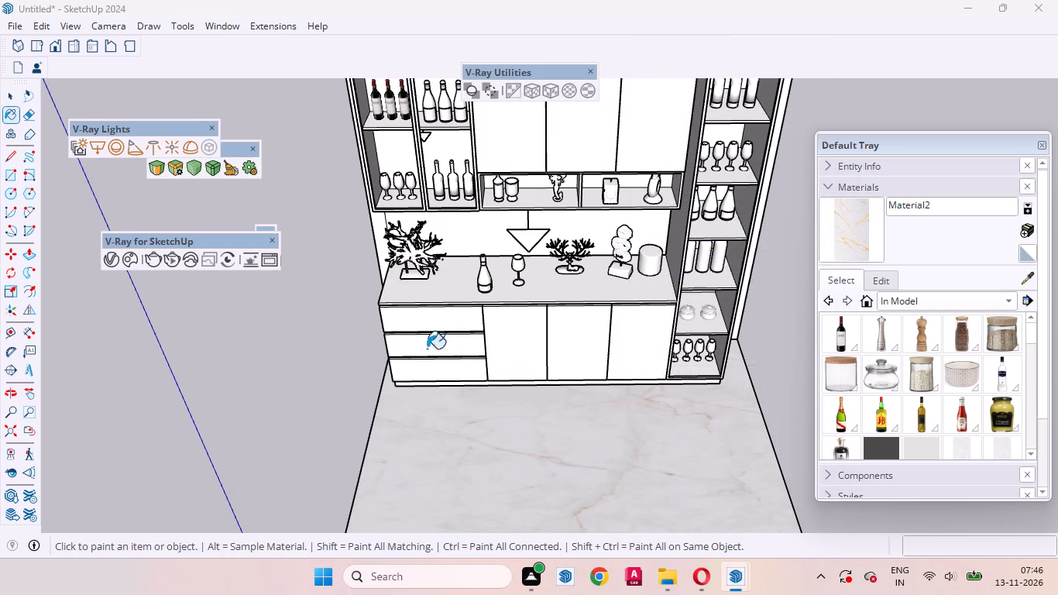
Paint the base cabinet countertop's top face with the gold-veined marble and fit it with tri-planar projection.
click(2, 95)
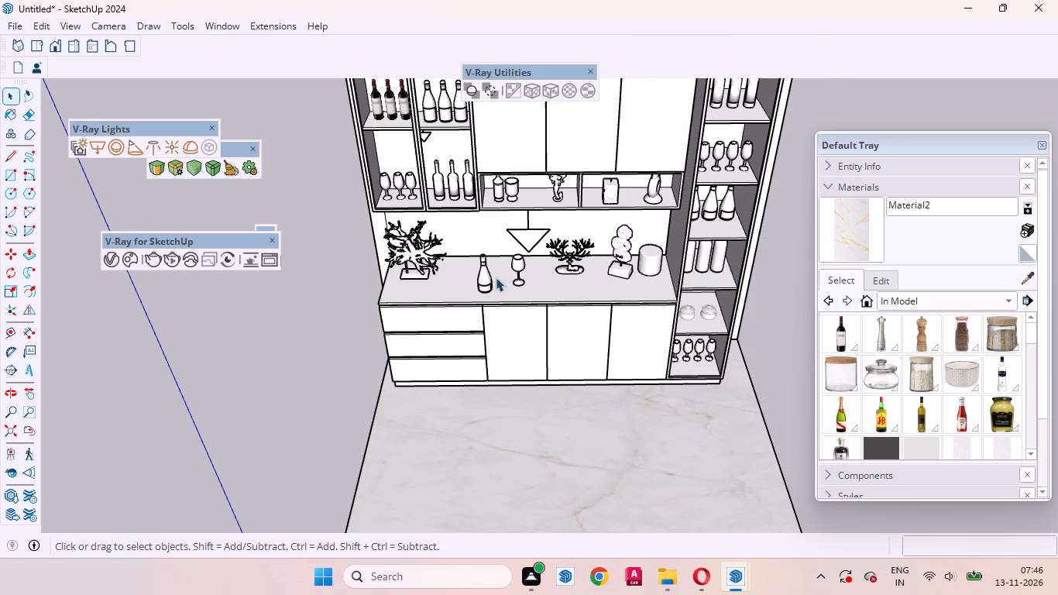
scroll(534, 287, up, 7)
click(468, 291)
double_click(468, 291)
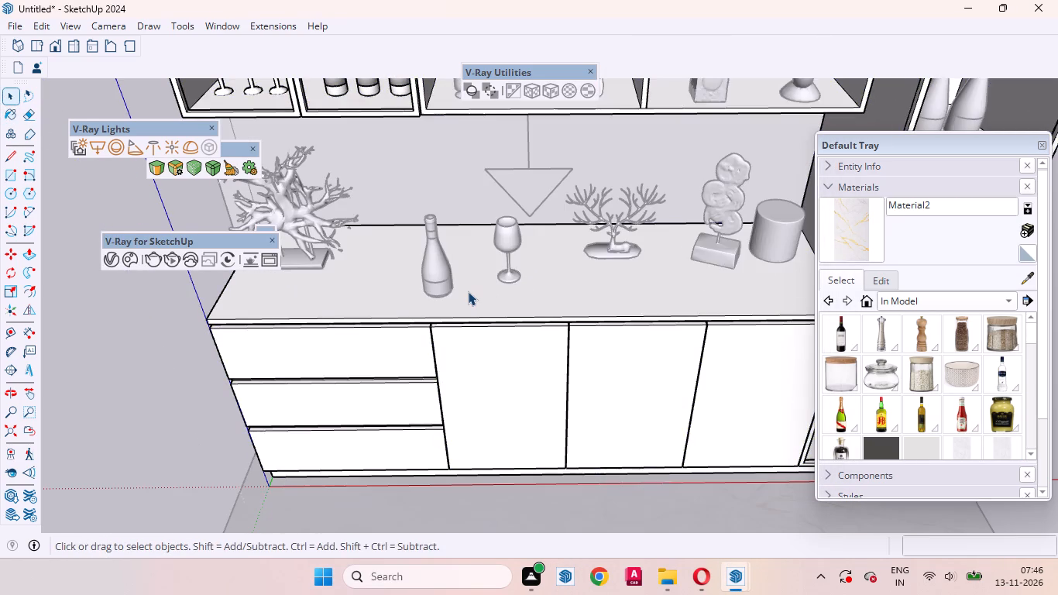
click(484, 291)
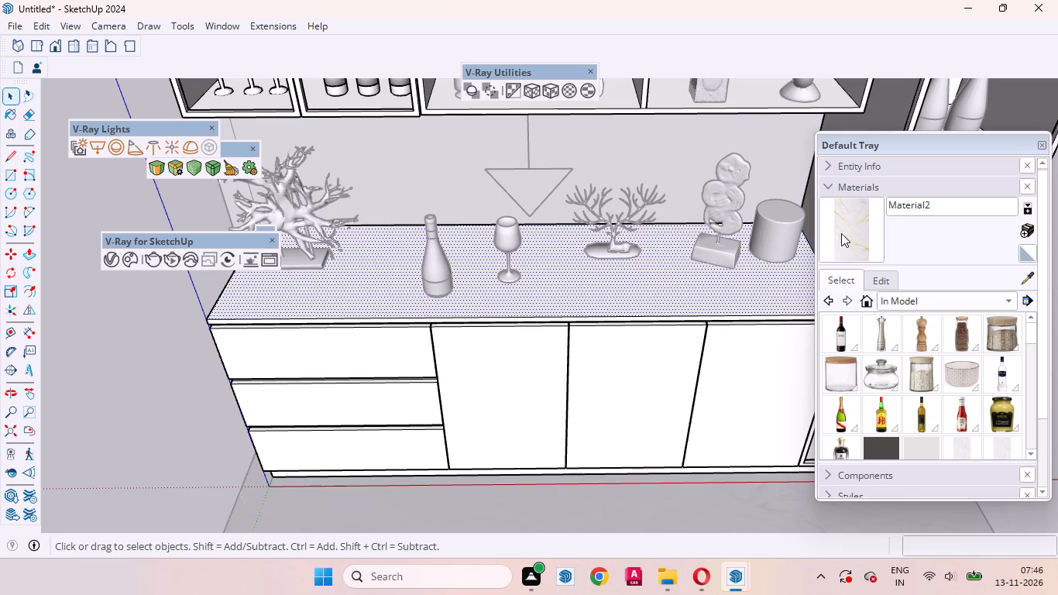
click(850, 231)
click(559, 299)
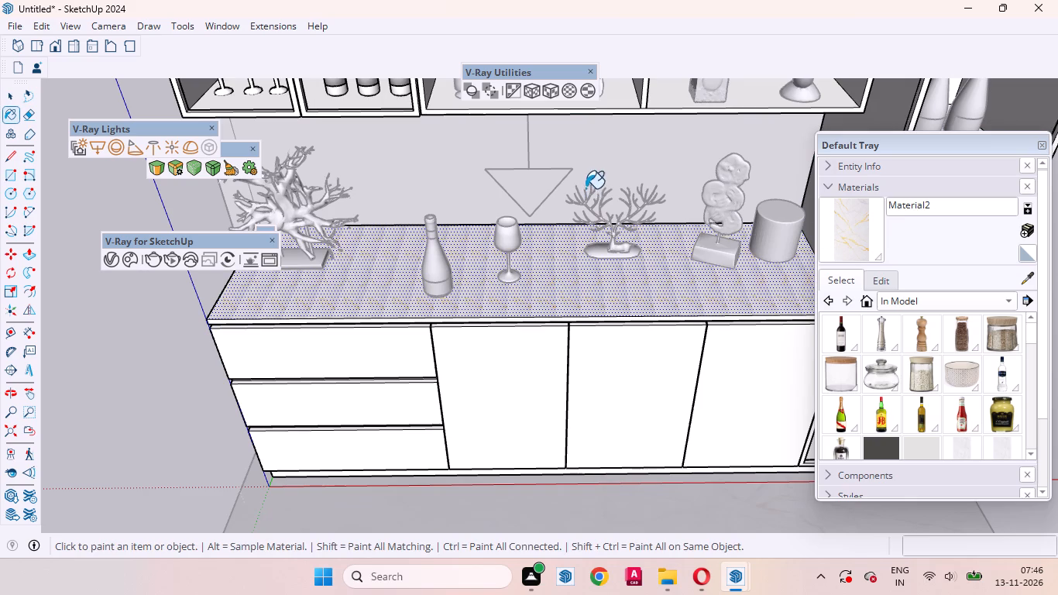
click(551, 89)
Paint the countertop's long front edge with the gold-veined marble and fit it with tri-planar projection.
scroll(578, 363, down, 5)
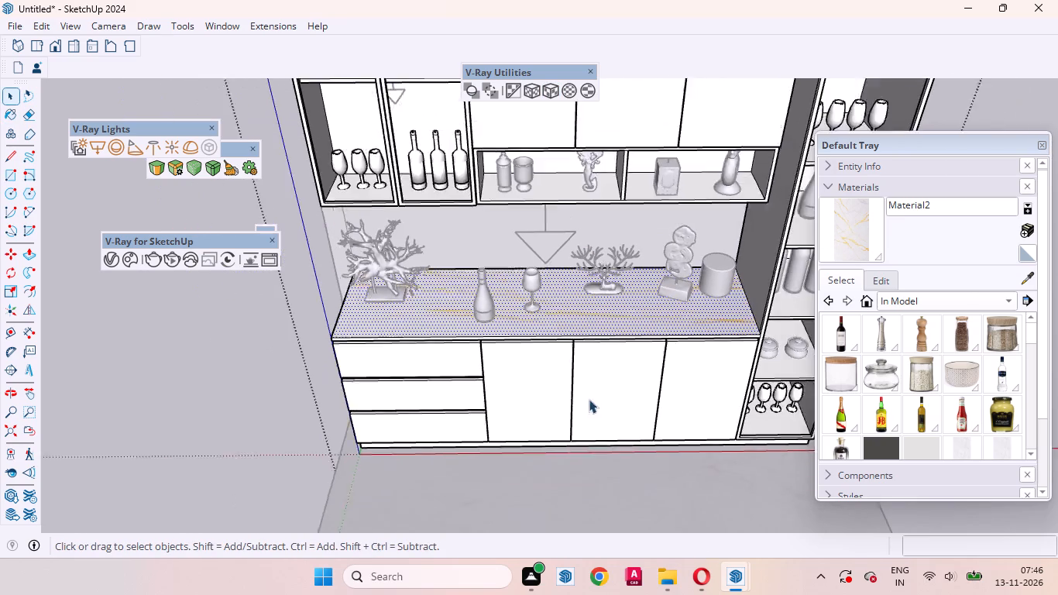
scroll(589, 399, down, 1)
middle_drag(504, 282, 568, 190)
scroll(478, 344, up, 7)
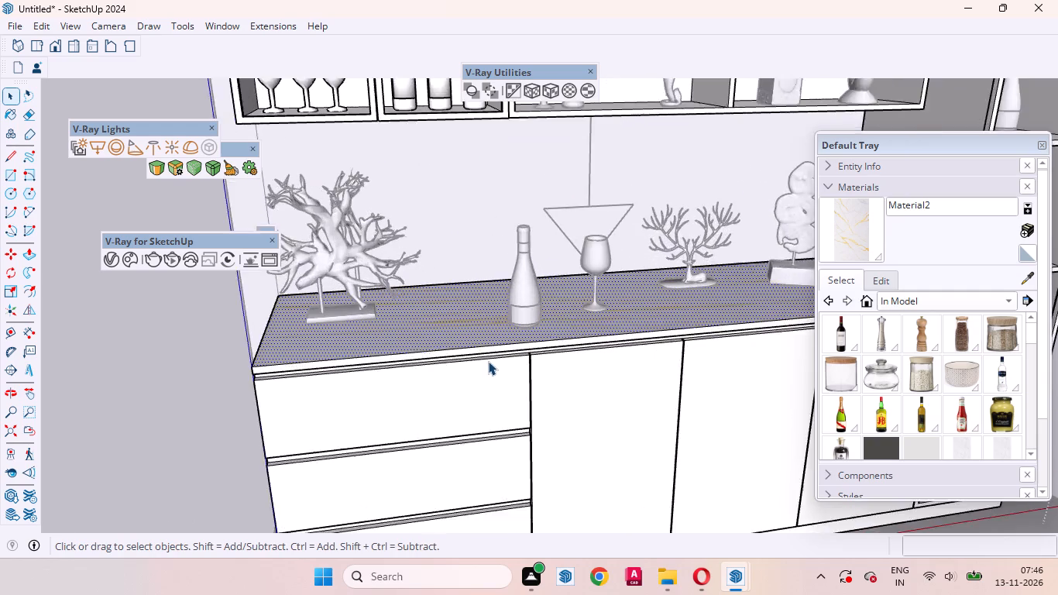
scroll(488, 361, up, 11)
click(471, 336)
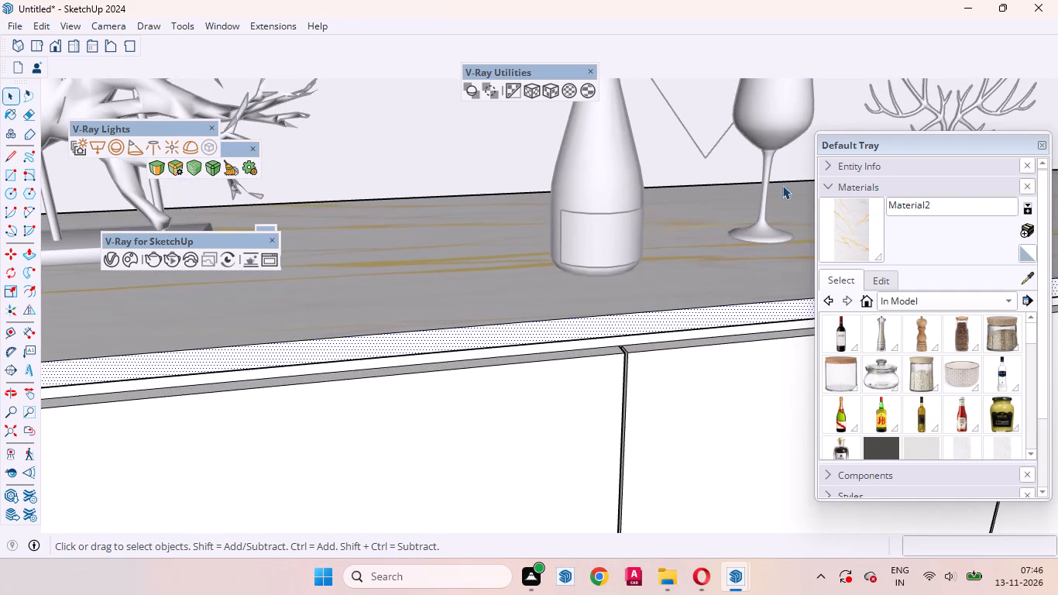
click(847, 229)
click(561, 328)
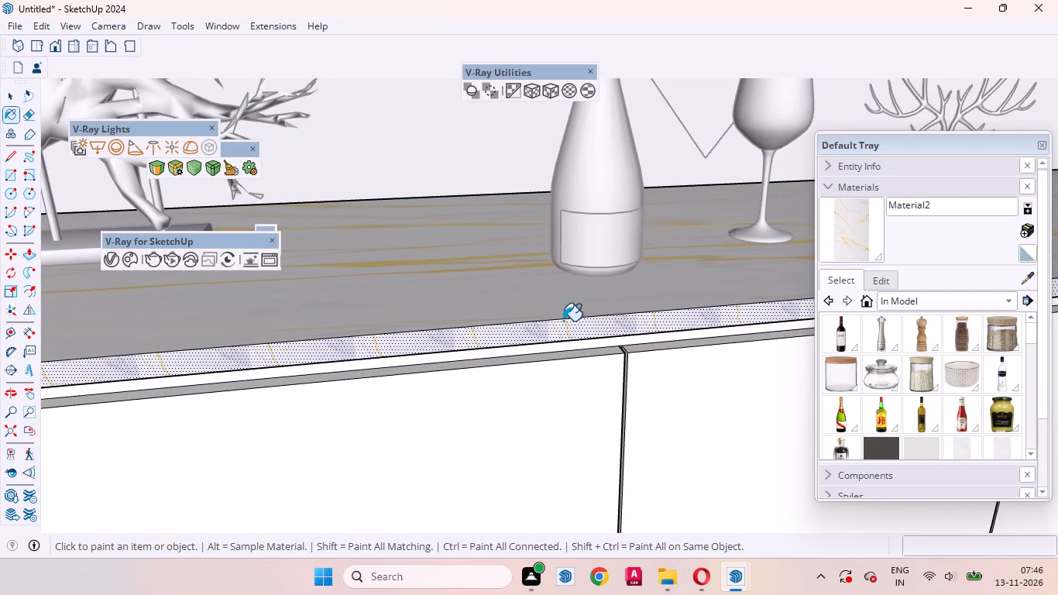
click(549, 86)
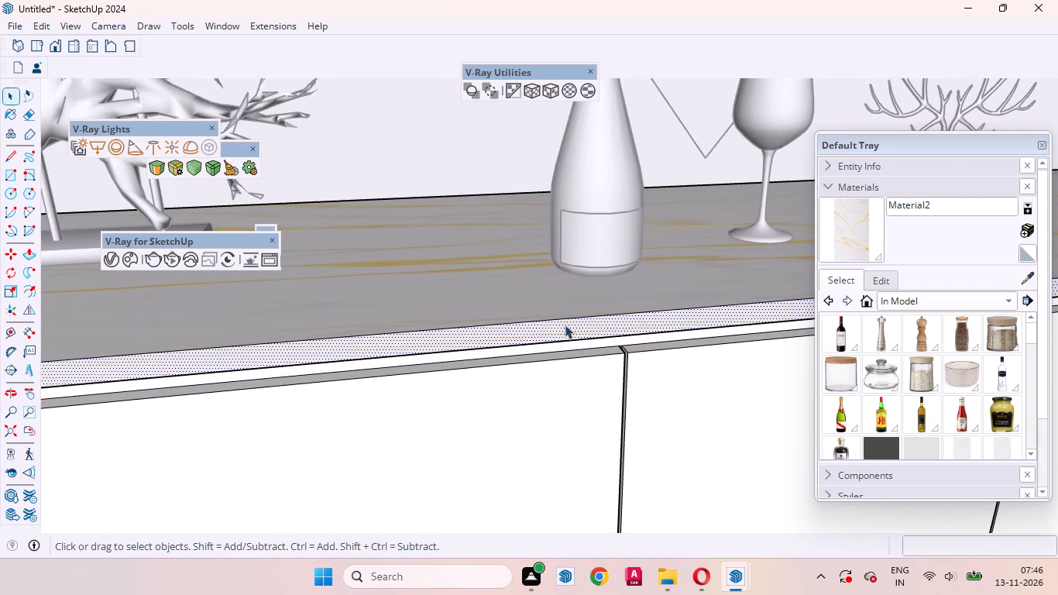
Paint the countertop's short end edge above the drawer side with the gold-veined marble and fit it with tri-planar projection.
scroll(587, 330, down, 12)
middle_drag(394, 340, 616, 329)
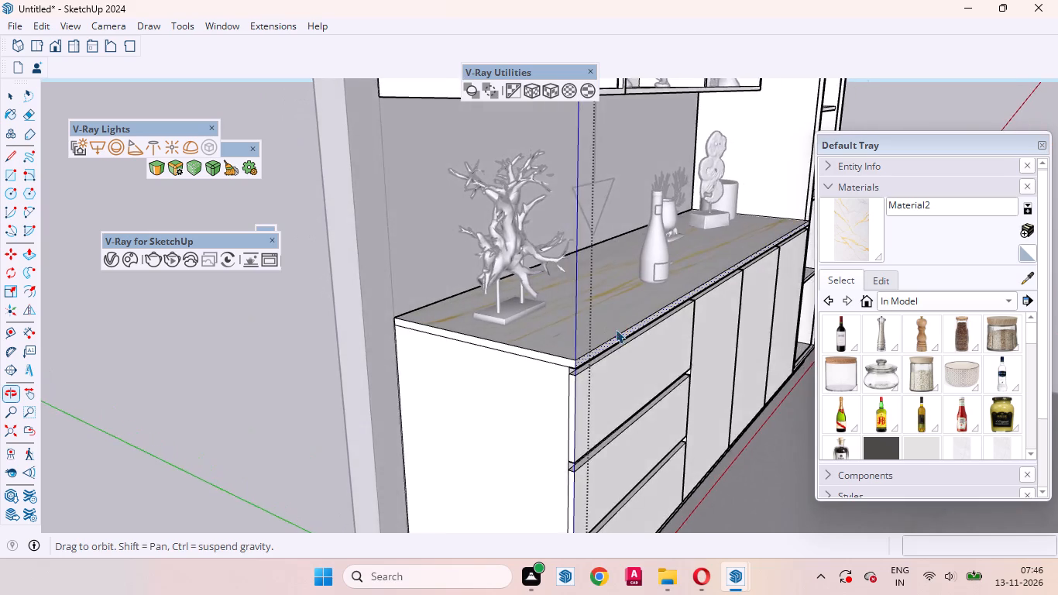
scroll(556, 364, up, 8)
click(555, 353)
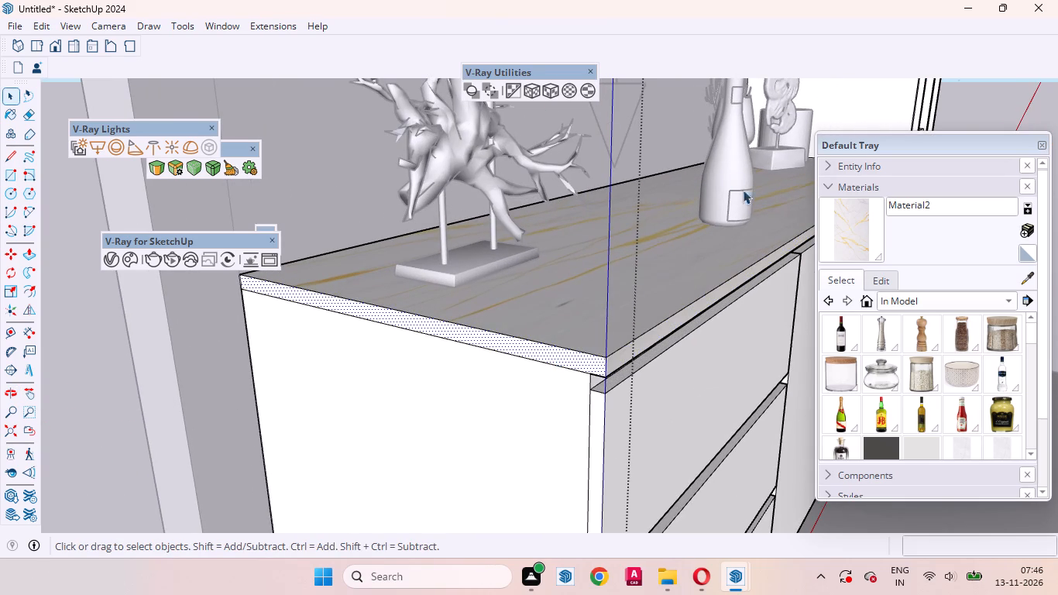
click(851, 228)
click(527, 356)
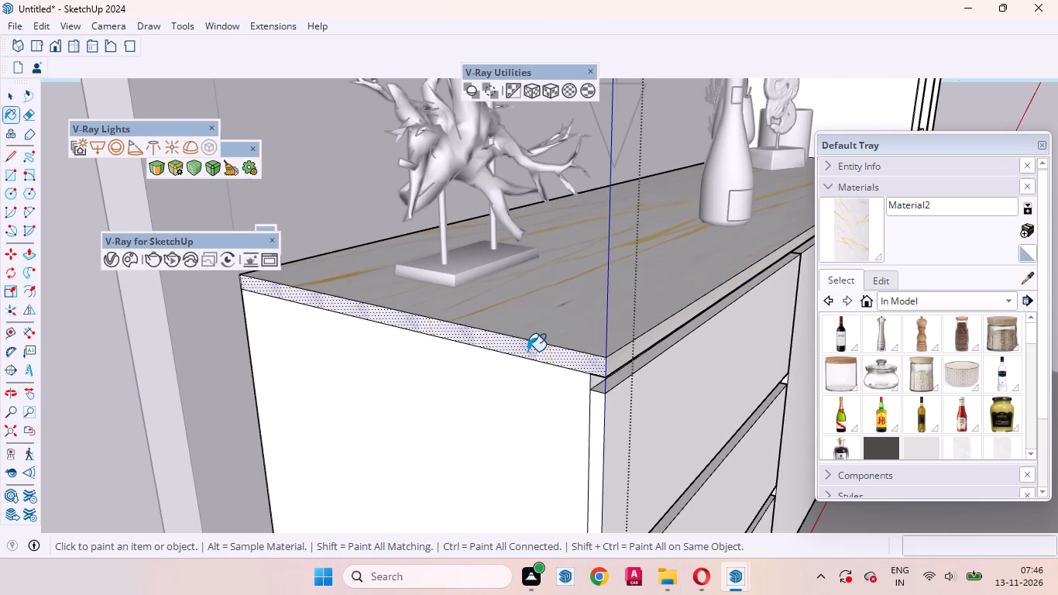
click(550, 93)
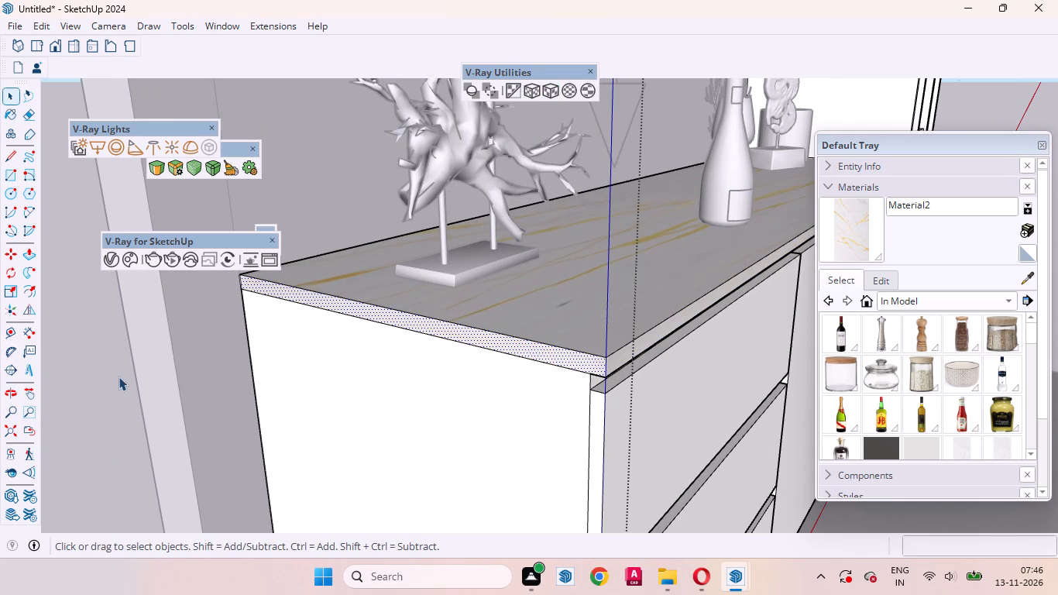
Inside the back wall group, draw a 7' 3" by 2' rectangle on the wall between the countertop and the upper cabinets.
click(94, 377)
scroll(135, 417, down, 8)
middle_drag(525, 383, 359, 533)
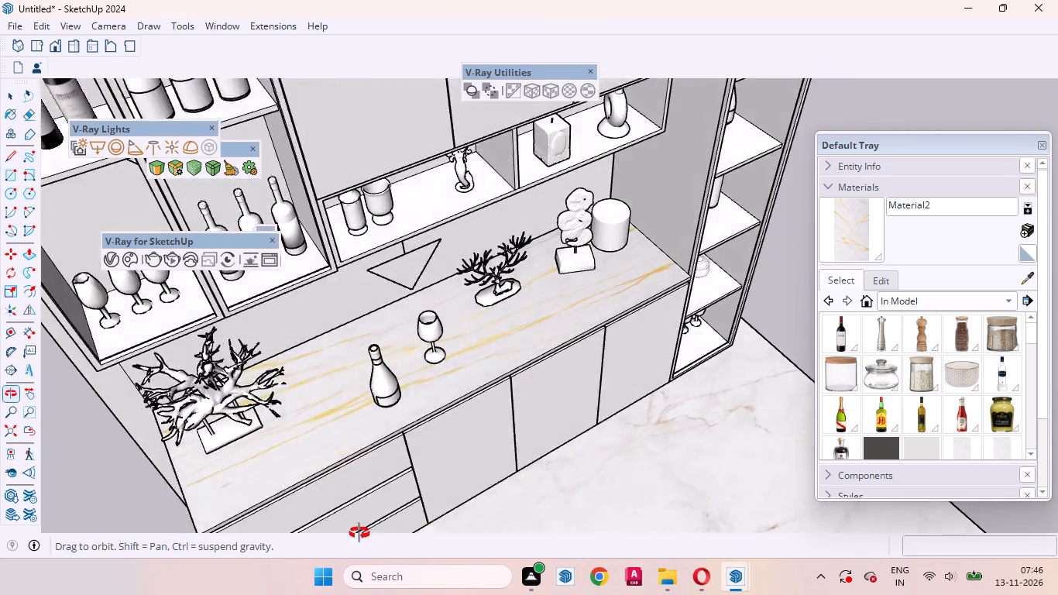
middle_drag(359, 533, 321, 512)
scroll(561, 386, down, 4)
middle_drag(414, 342, 496, 167)
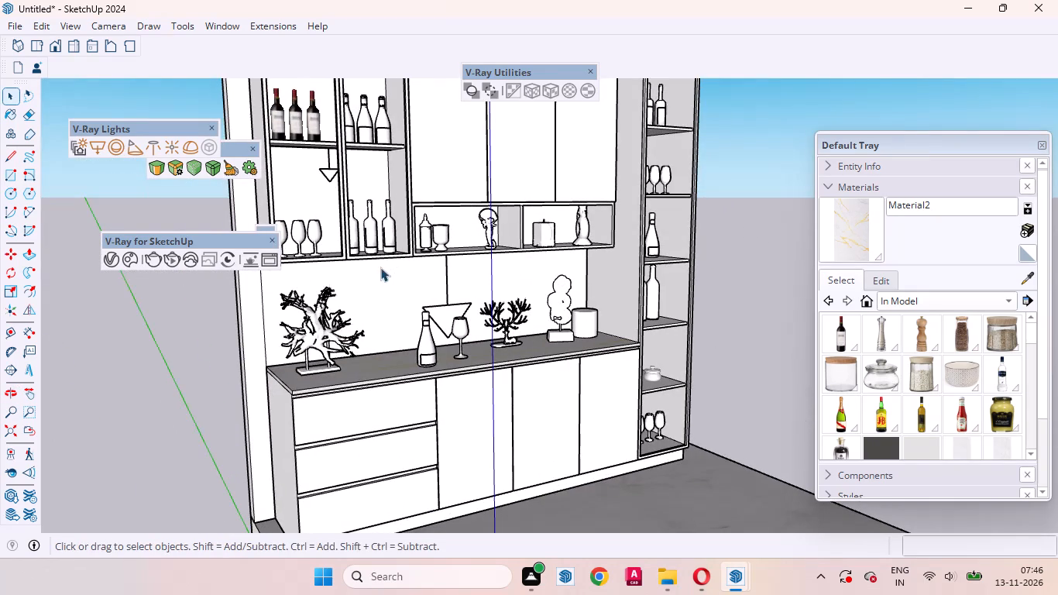
click(379, 281)
double_click(379, 297)
click(389, 298)
scroll(452, 291, down, 4)
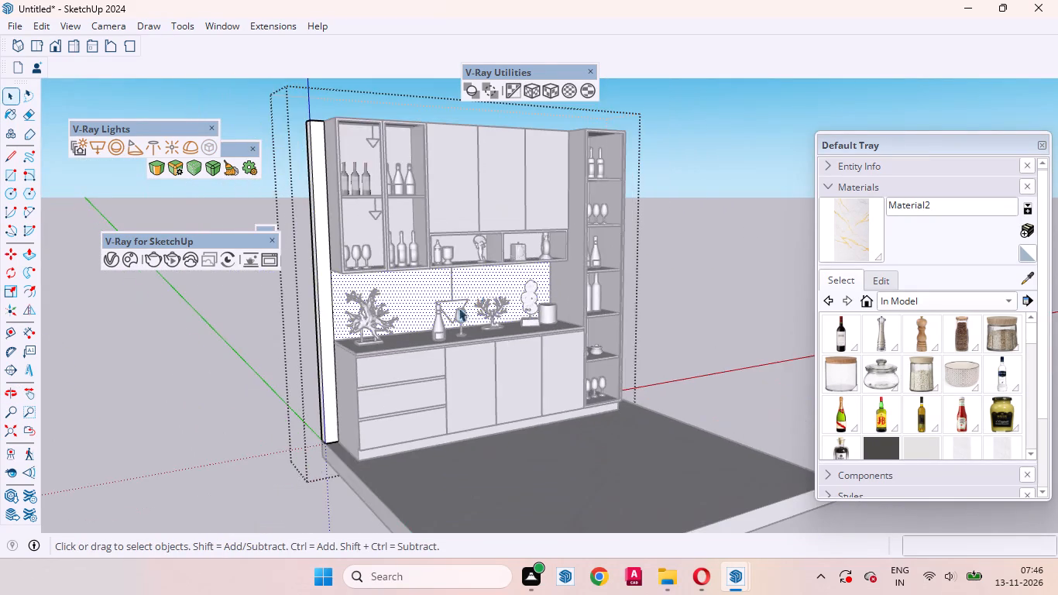
scroll(451, 328, down, 3)
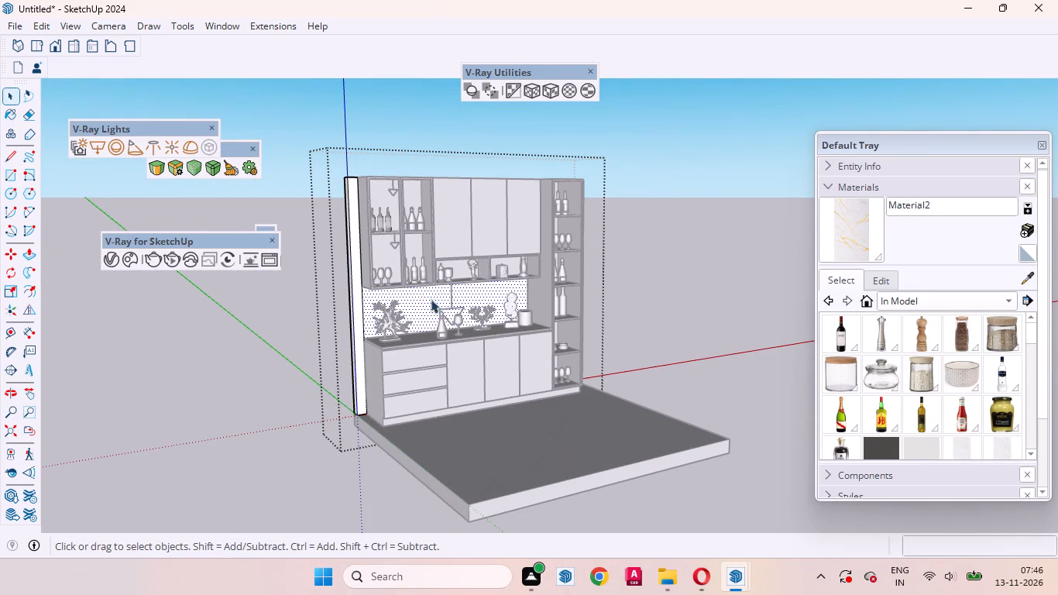
scroll(393, 294, up, 7)
middle_drag(369, 309, 548, 546)
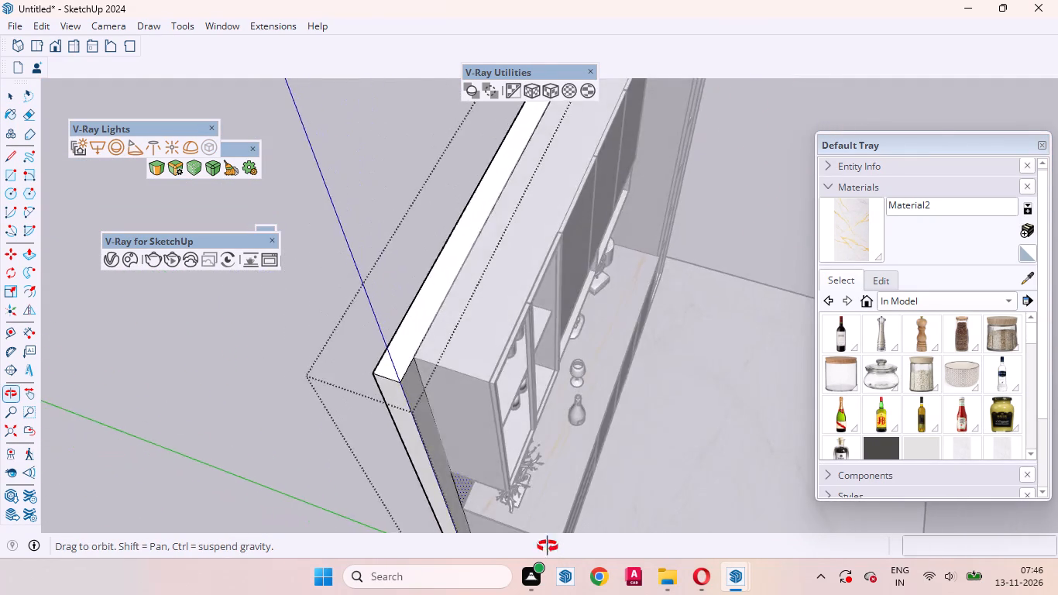
middle_drag(548, 546, 246, 295)
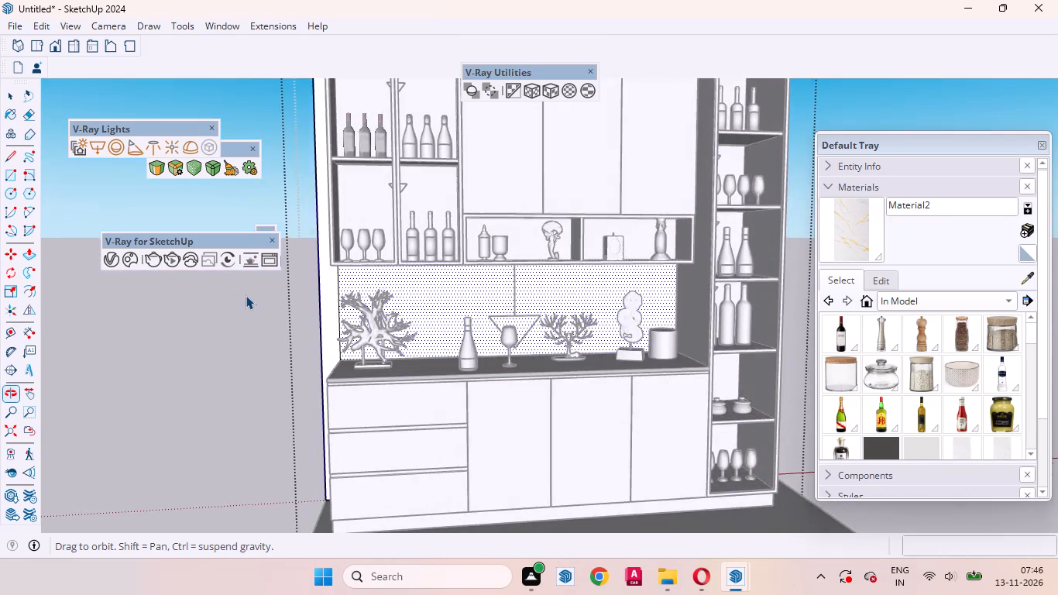
scroll(369, 326, down, 4)
middle_drag(497, 328, 526, 310)
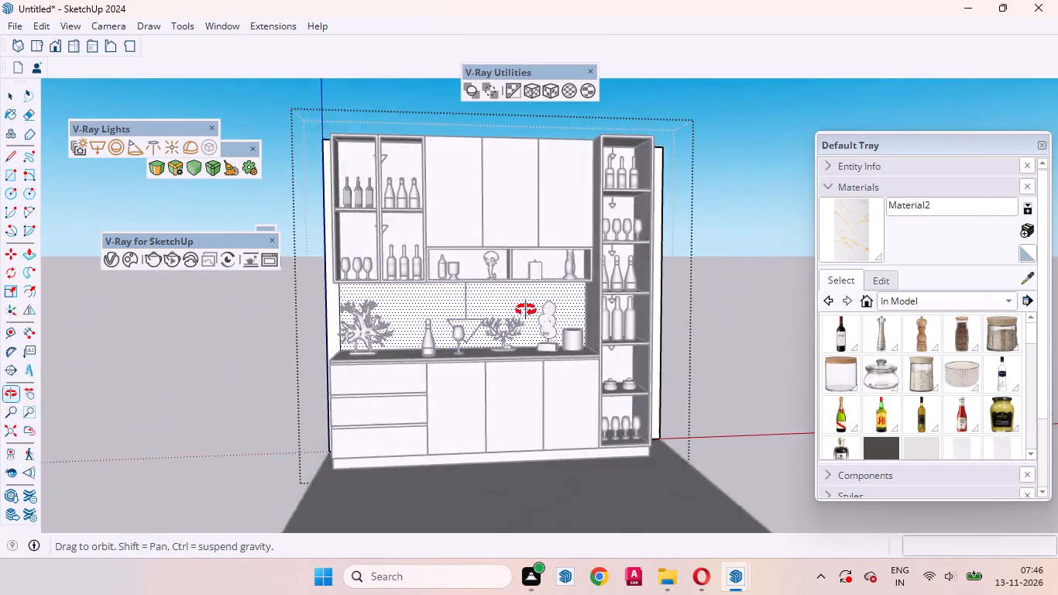
middle_drag(526, 310, 563, 270)
key(r)
scroll(565, 308, up, 3)
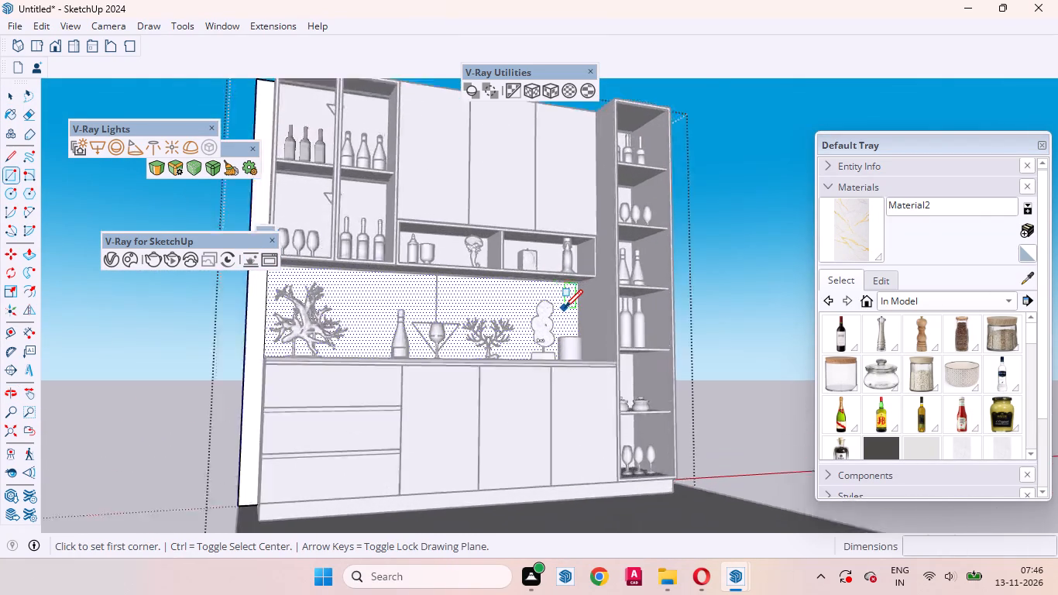
scroll(565, 308, up, 6)
click(590, 260)
scroll(522, 337, down, 5)
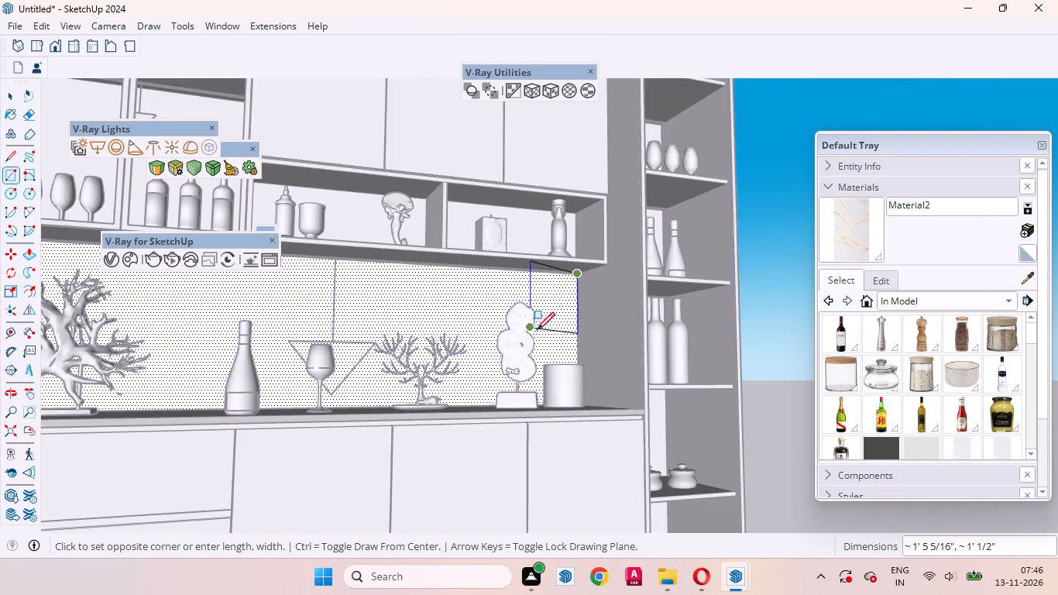
scroll(537, 330, down, 6)
scroll(322, 350, up, 4)
middle_drag(345, 382, 517, 416)
scroll(517, 417, up, 1)
click(376, 391)
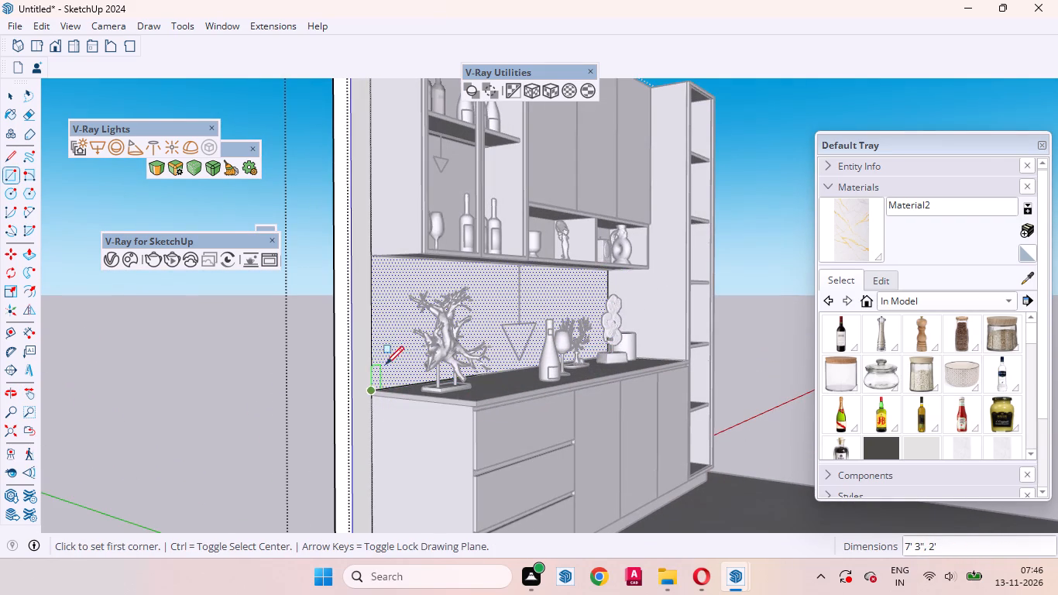
Paint the backsplash rectangle with the gold-veined marble Material2 and fit it with tri-planar projection.
key(space)
click(836, 230)
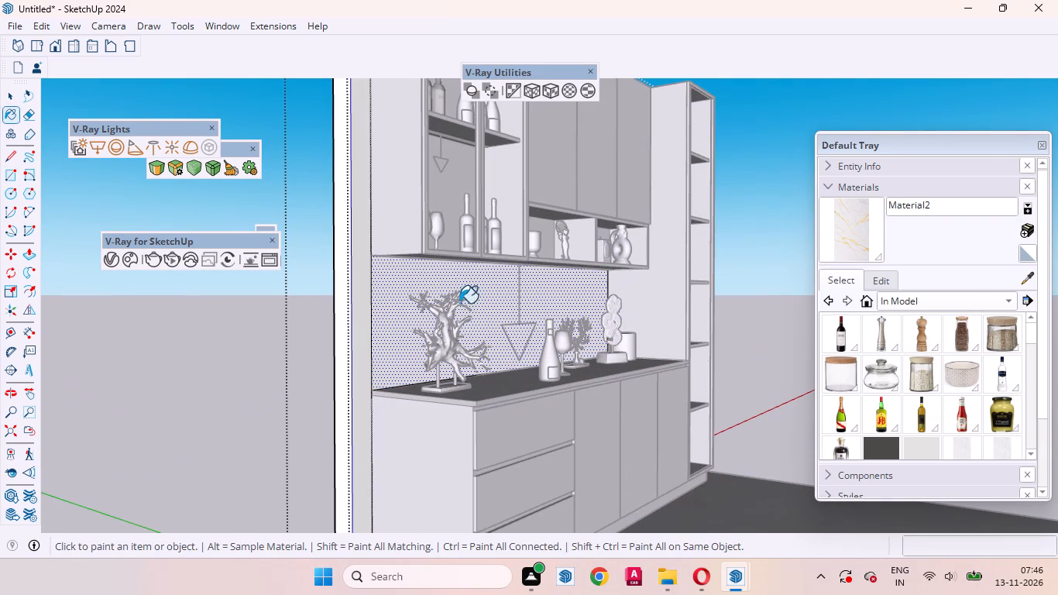
click(390, 308)
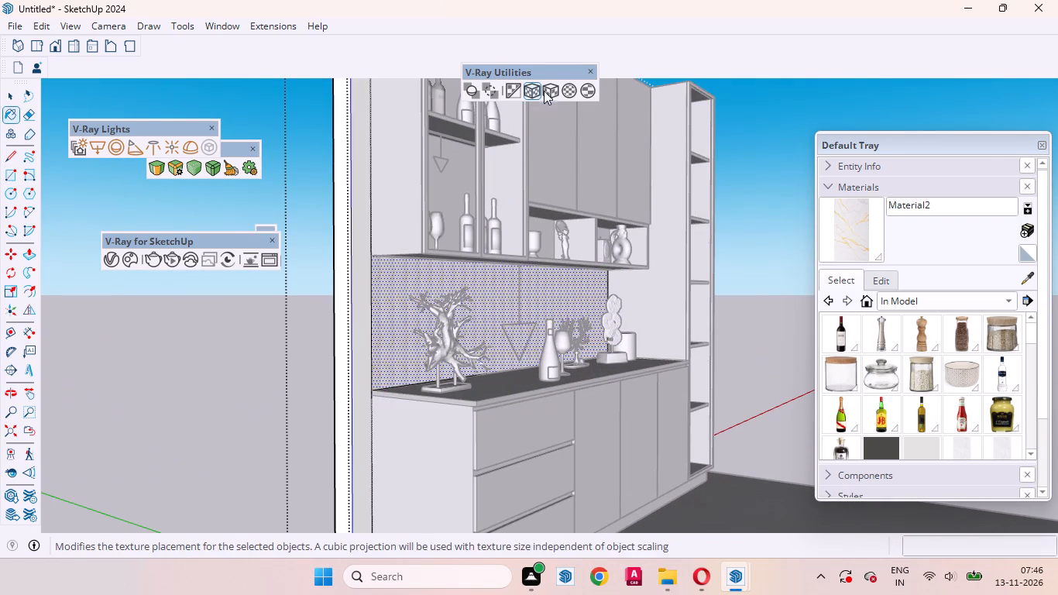
click(550, 87)
middle_drag(558, 246, 349, 301)
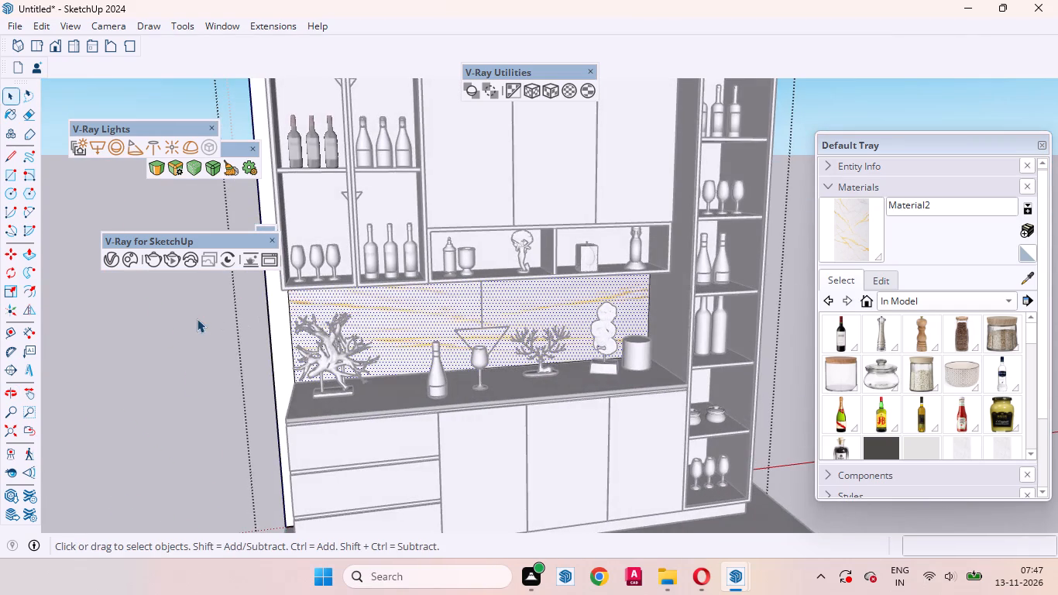
click(197, 318)
Make the gold-veined marble Material2 editable as a V-Ray material in the Asset Editor.
scroll(535, 277, down, 1)
scroll(535, 277, up, 1)
scroll(536, 277, down, 6)
middle_drag(511, 342, 501, 267)
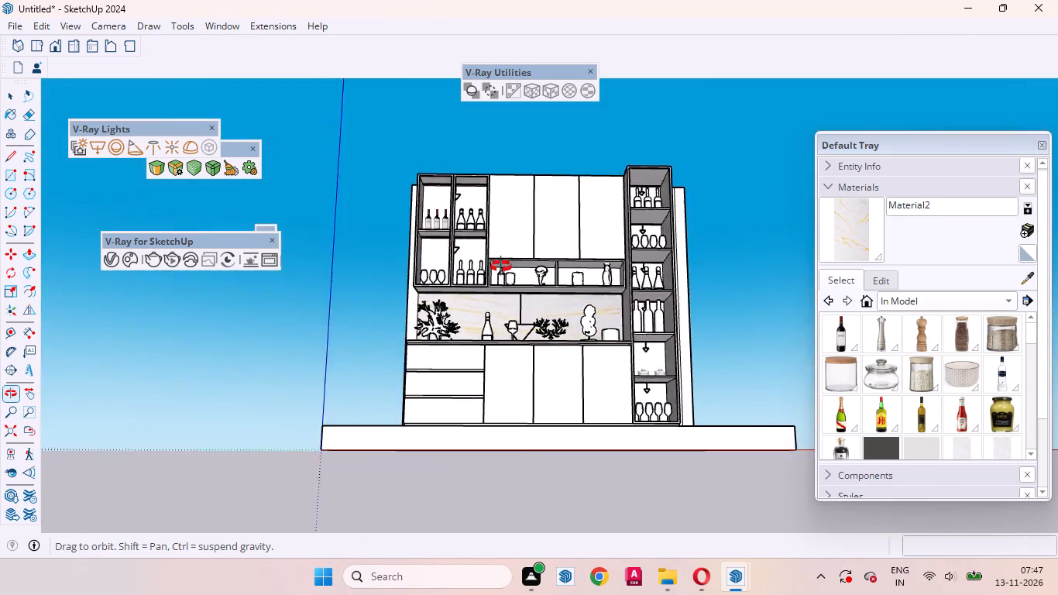
middle_drag(501, 267, 503, 349)
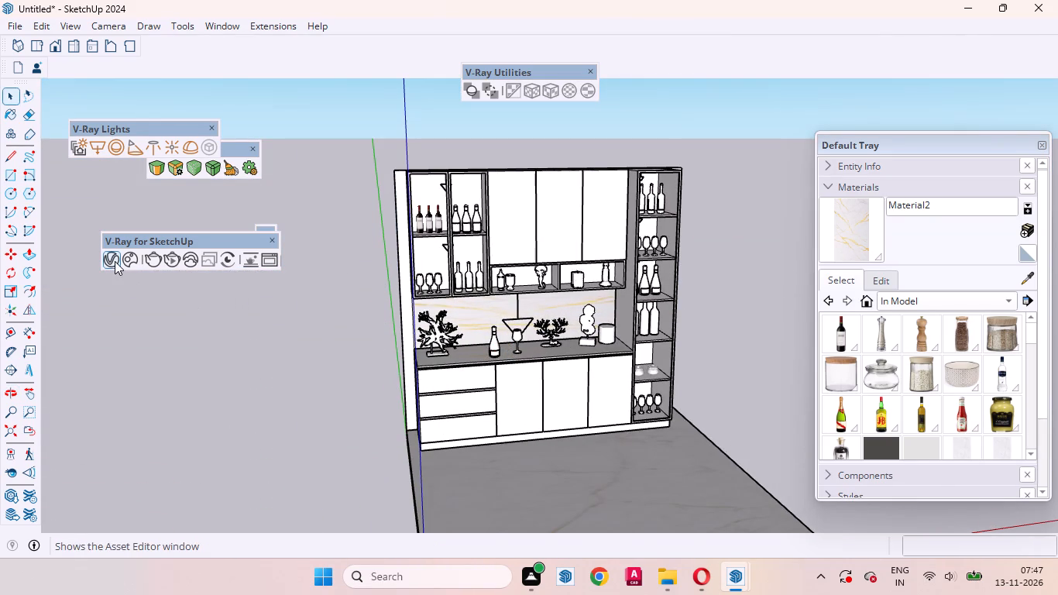
click(115, 261)
click(379, 435)
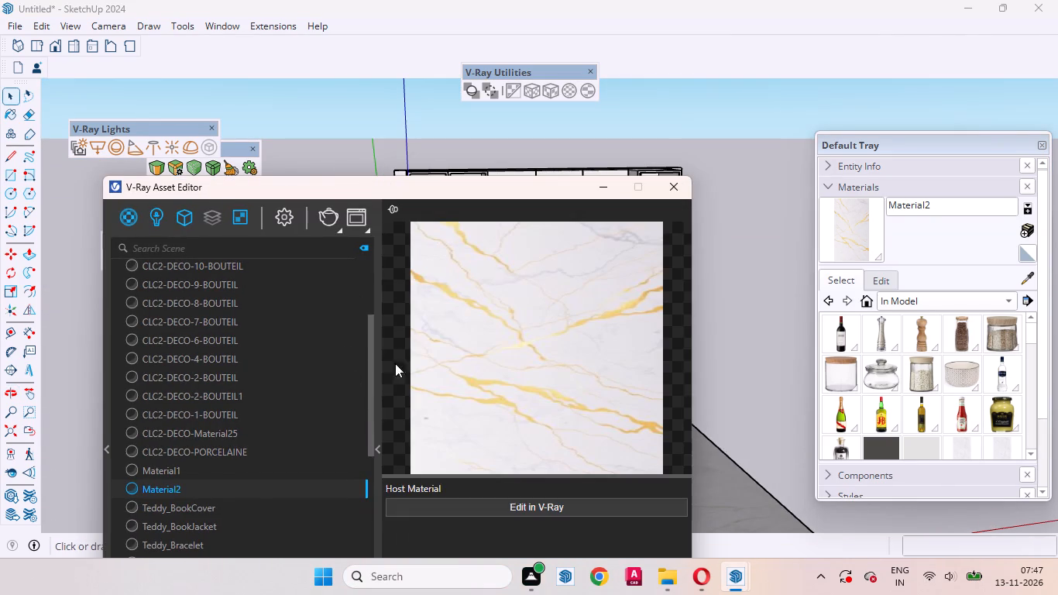
click(532, 508)
Brighten Material2's reflection color from black to a light grey.
drag(507, 184, 511, 51)
scroll(555, 361, down, 1)
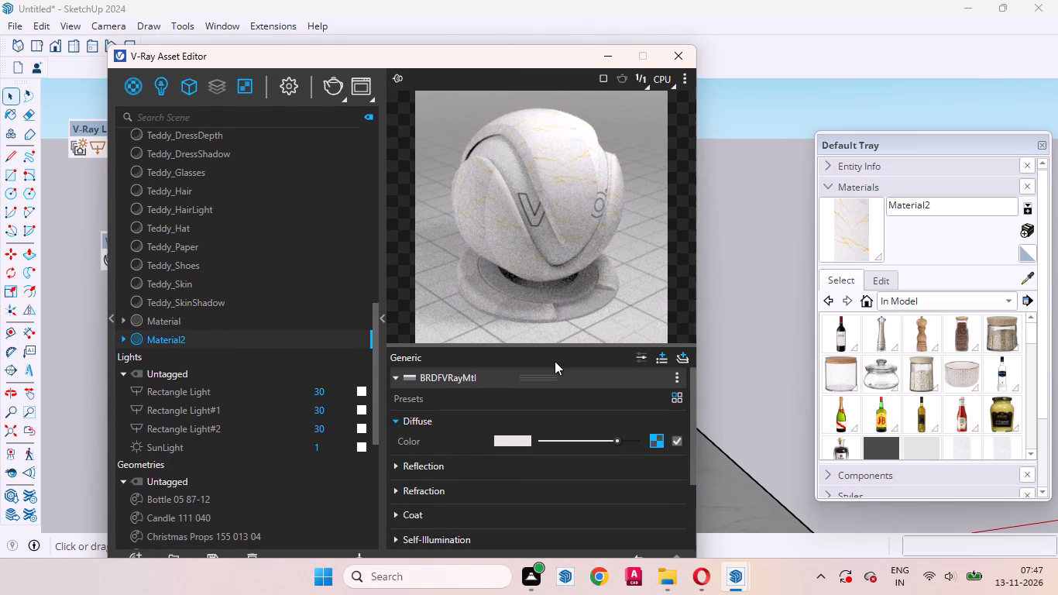
click(476, 469)
scroll(522, 335, down, 2)
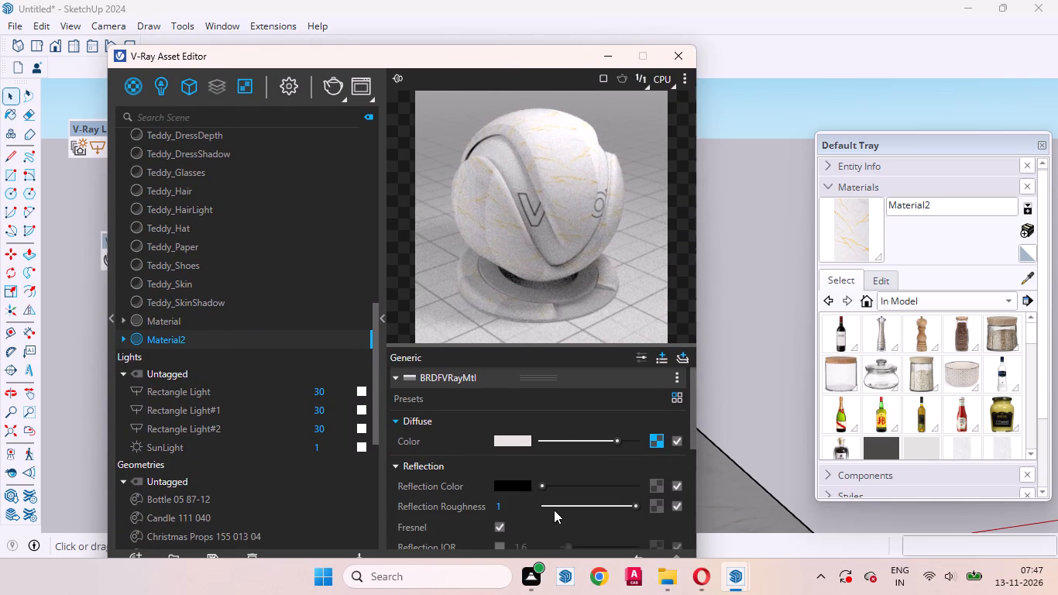
drag(541, 483, 564, 485)
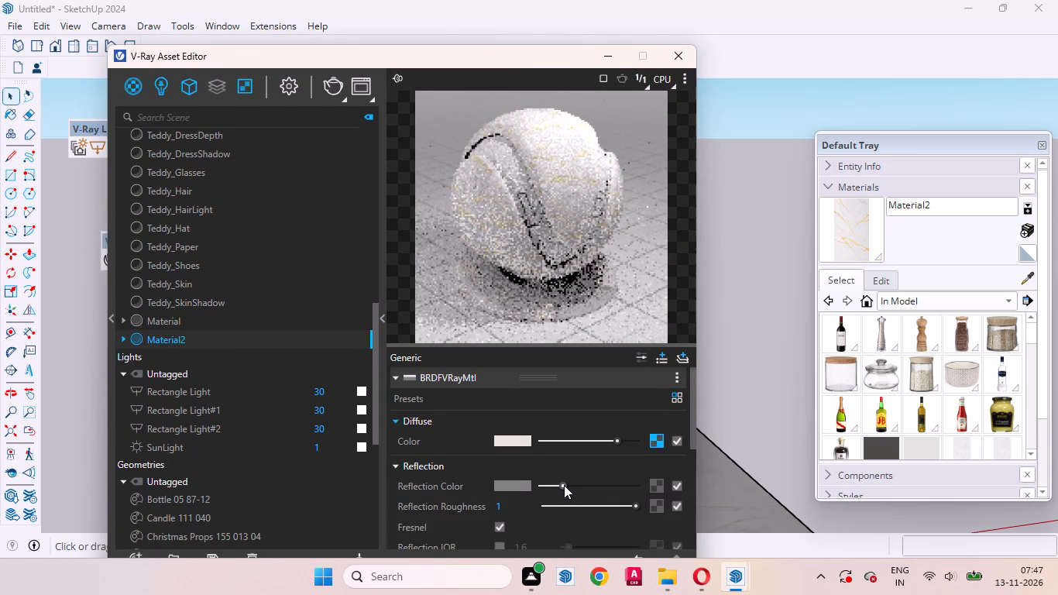
drag(564, 485, 566, 485)
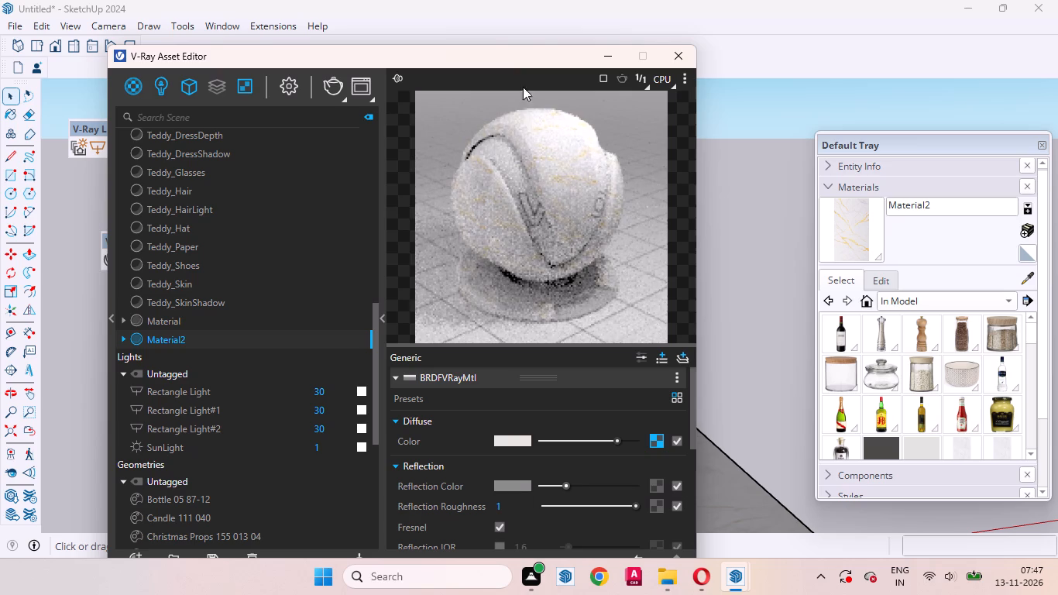
drag(517, 60, 518, 19)
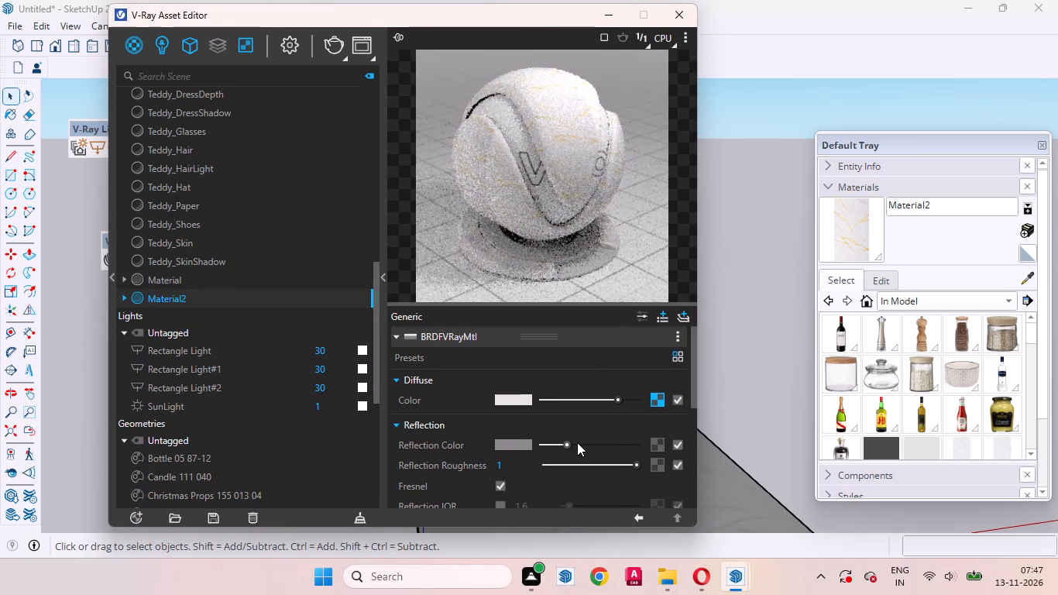
scroll(575, 438, down, 1)
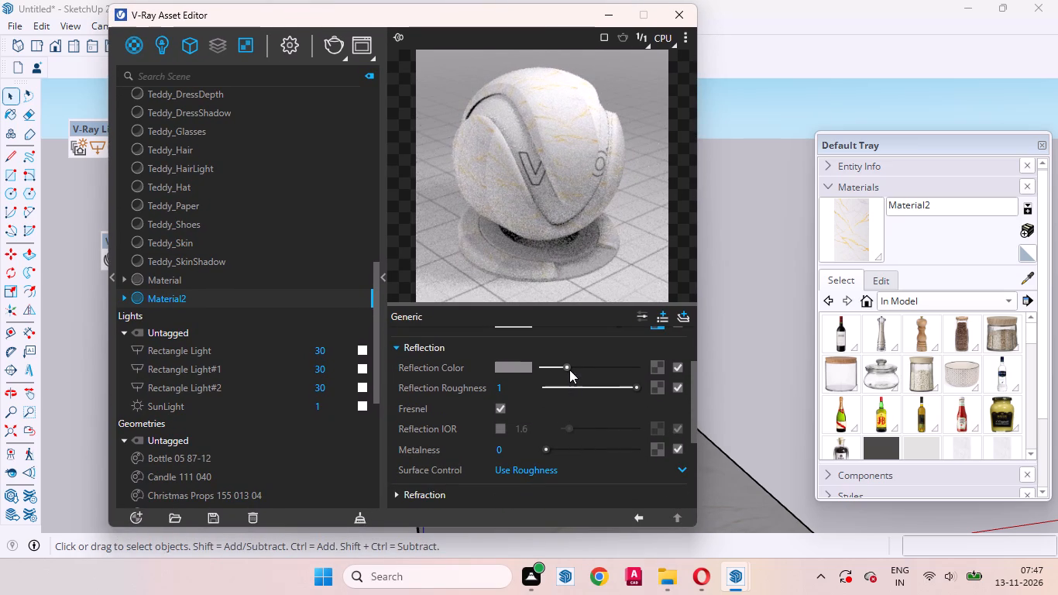
drag(567, 363, 577, 363)
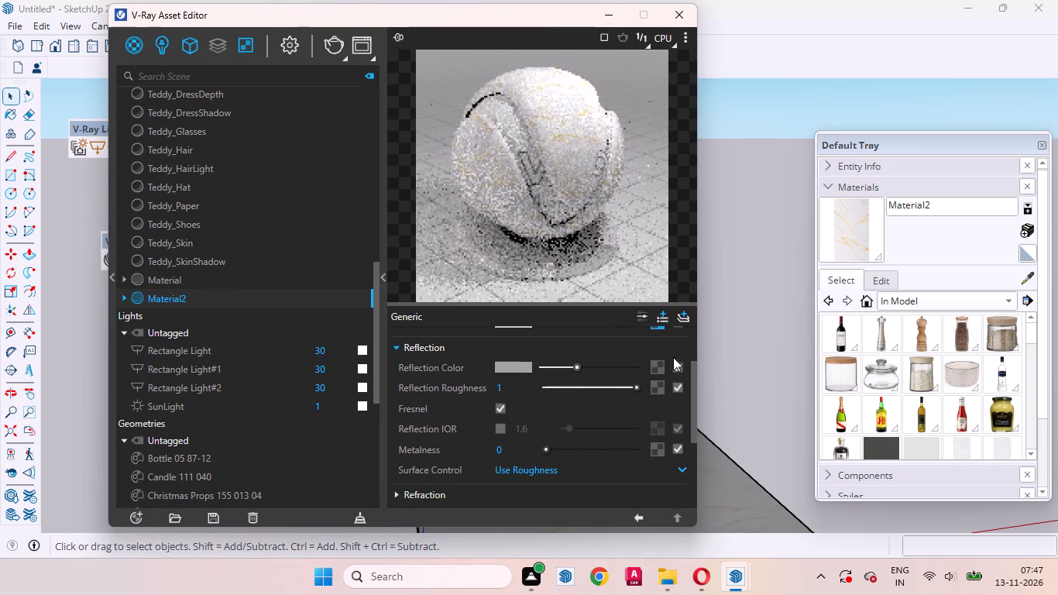
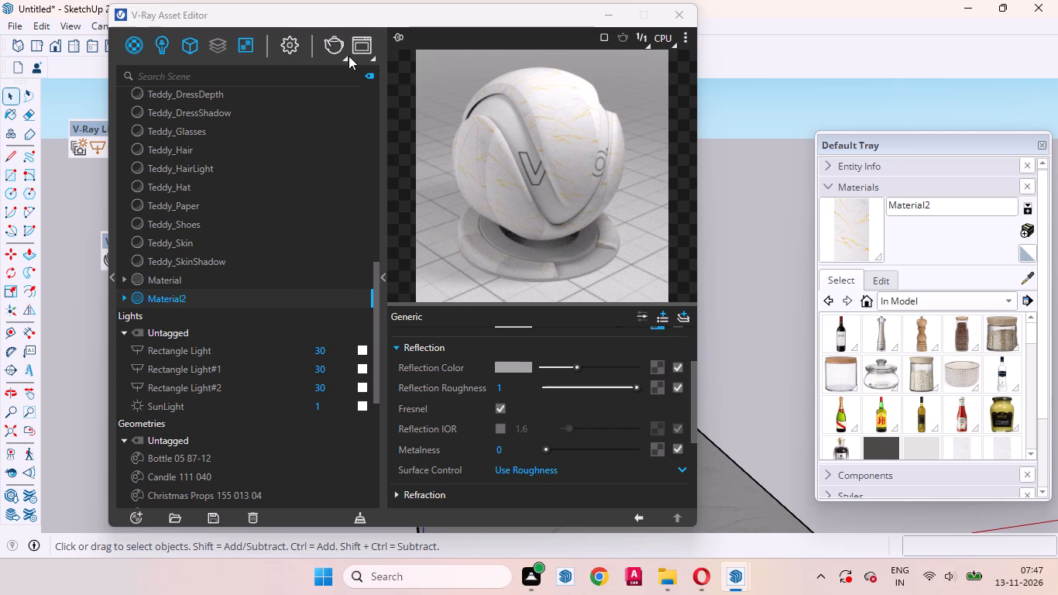
Switch off the SunLight in the V-Ray Asset Editor's light list.
click(160, 43)
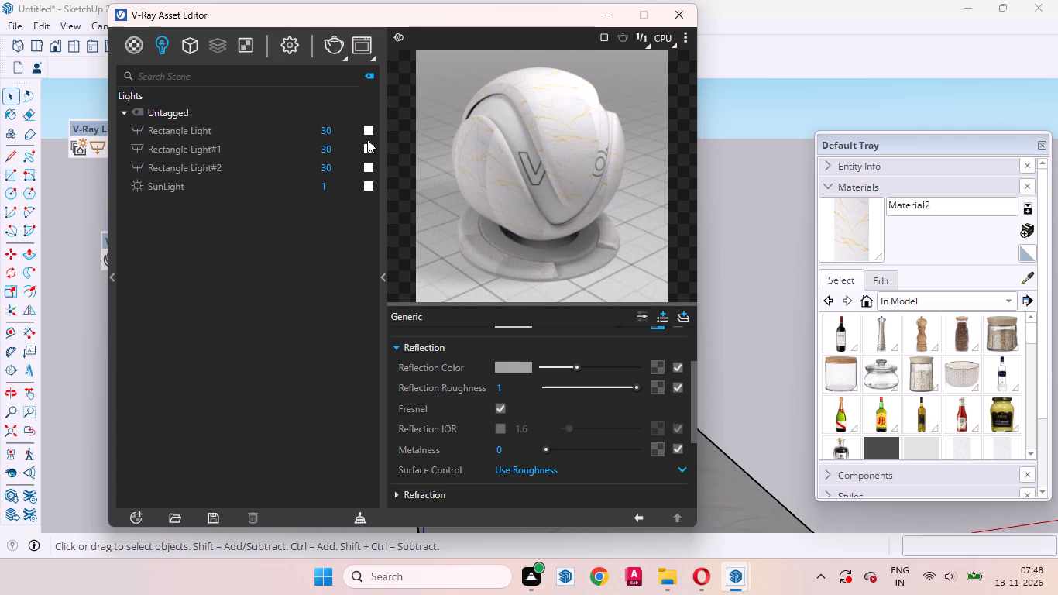
click(135, 181)
Frame the cabinet closely in the front view and start an interactive V-Ray render of it.
drag(381, 13, 346, 325)
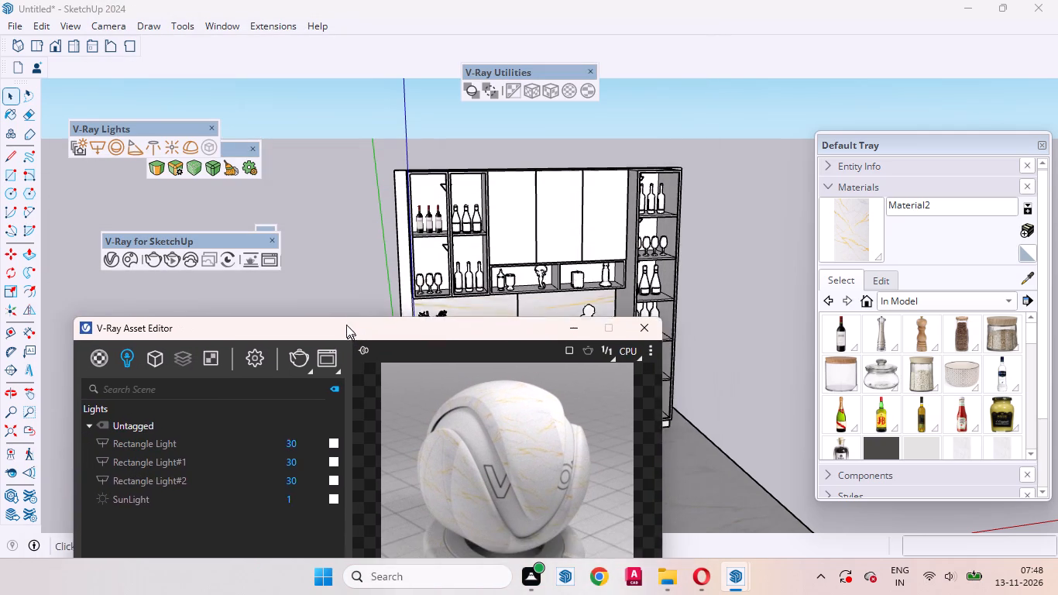
drag(346, 325, 277, 302)
click(56, 50)
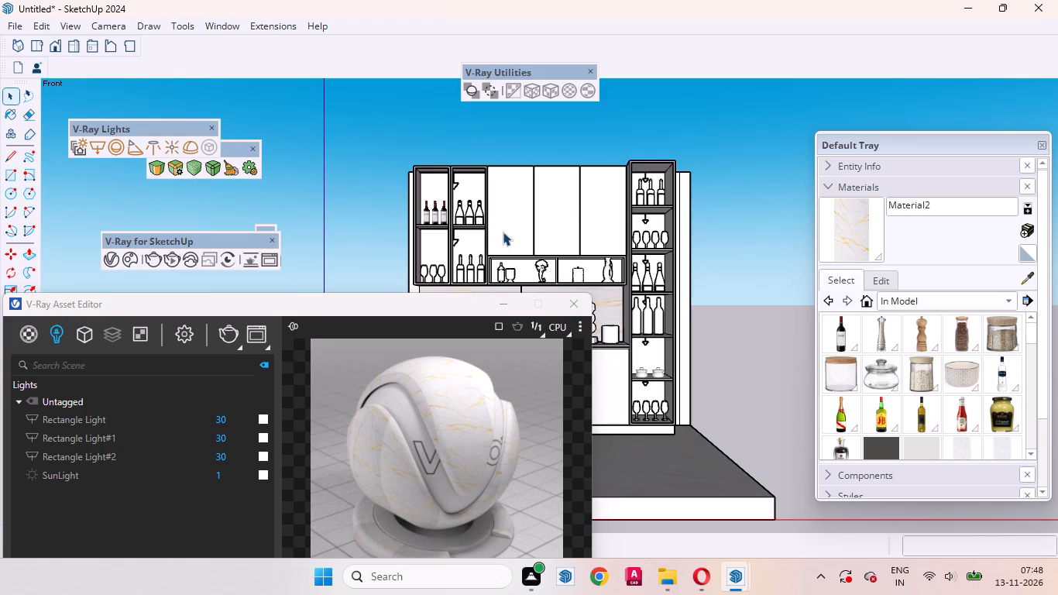
scroll(504, 233, up, 2)
scroll(593, 464, up, 1)
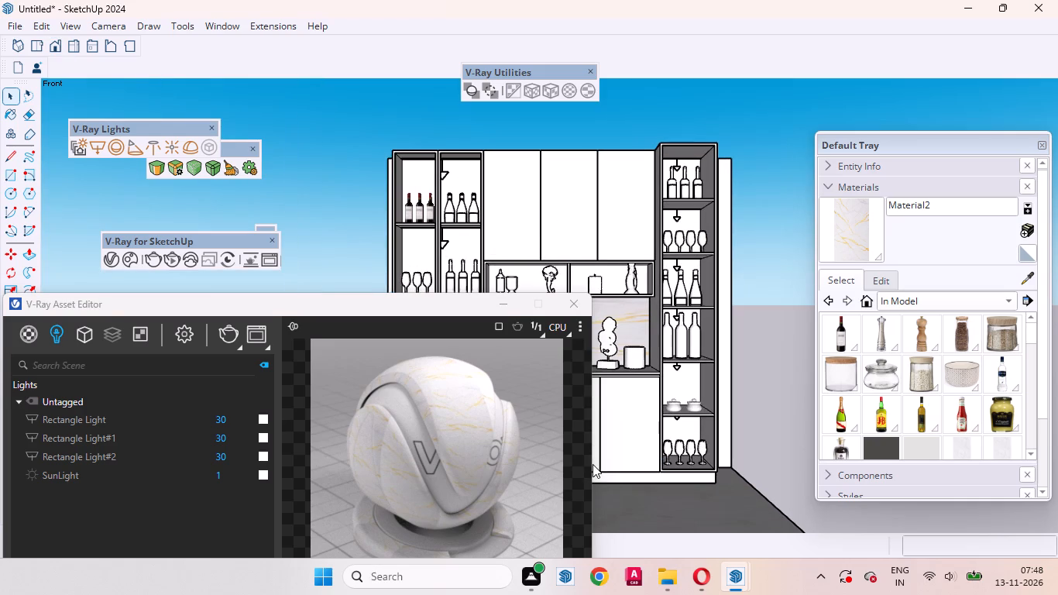
scroll(593, 464, up, 3)
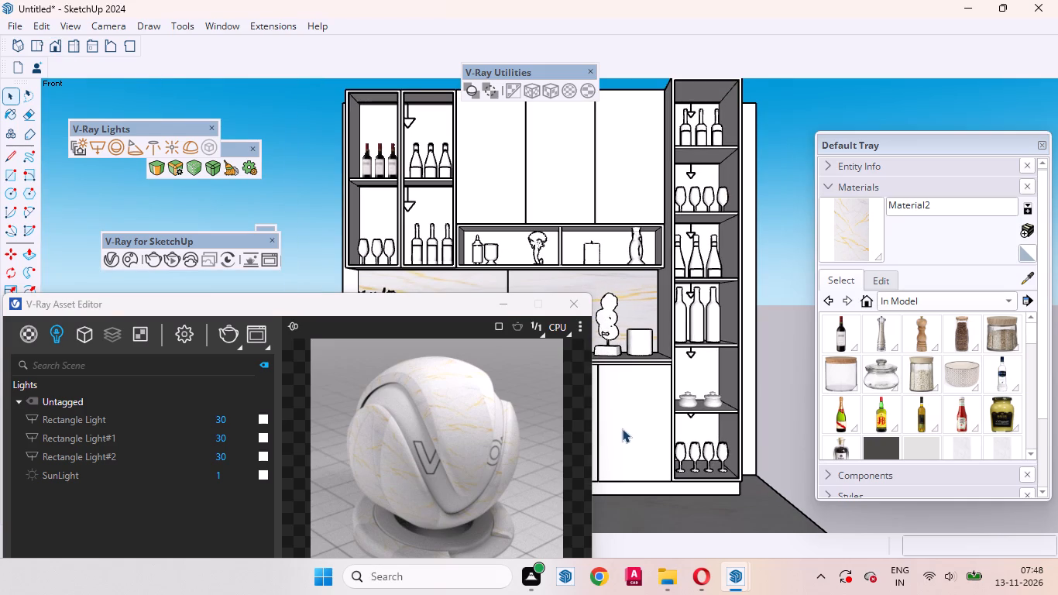
drag(322, 306, 463, 101)
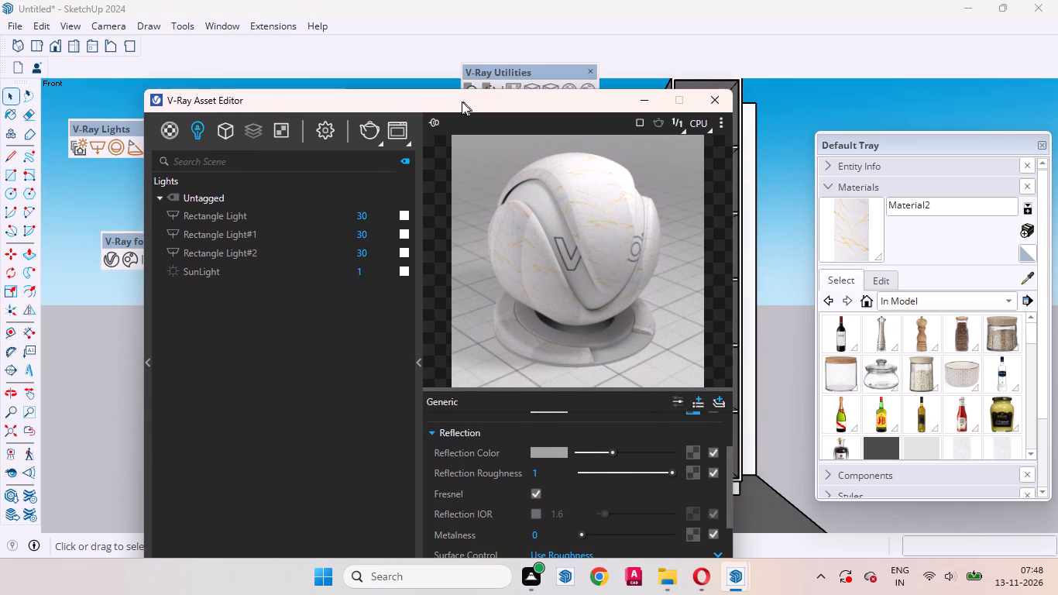
click(376, 143)
click(364, 165)
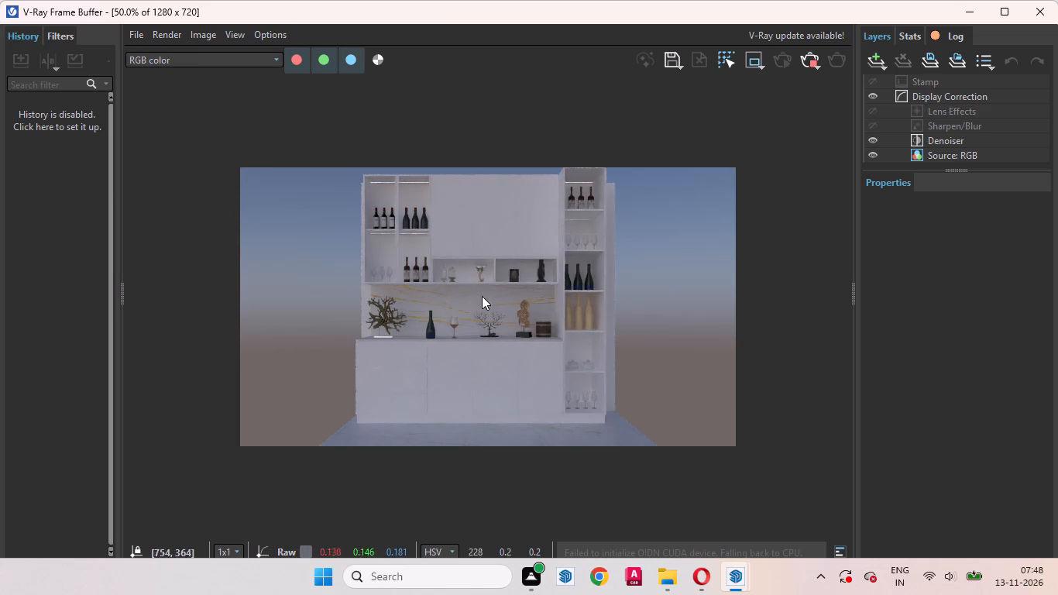
Examine the rendered shelves, backsplash, countertop and floor up close, then stop the render and close the frame buffer.
scroll(415, 241, up, 1)
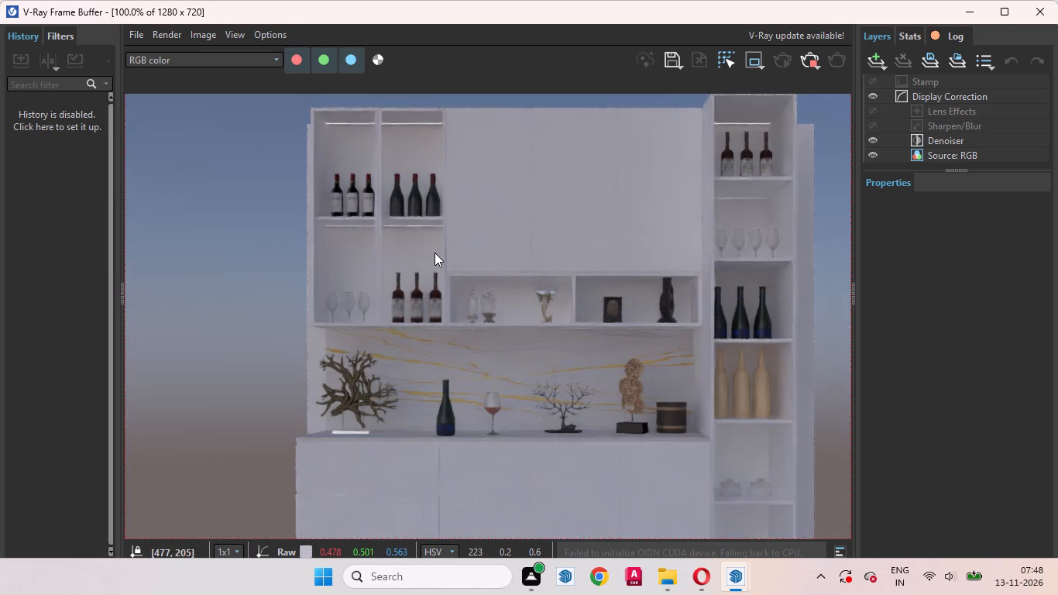
scroll(435, 248, down, 1)
scroll(471, 438, up, 1)
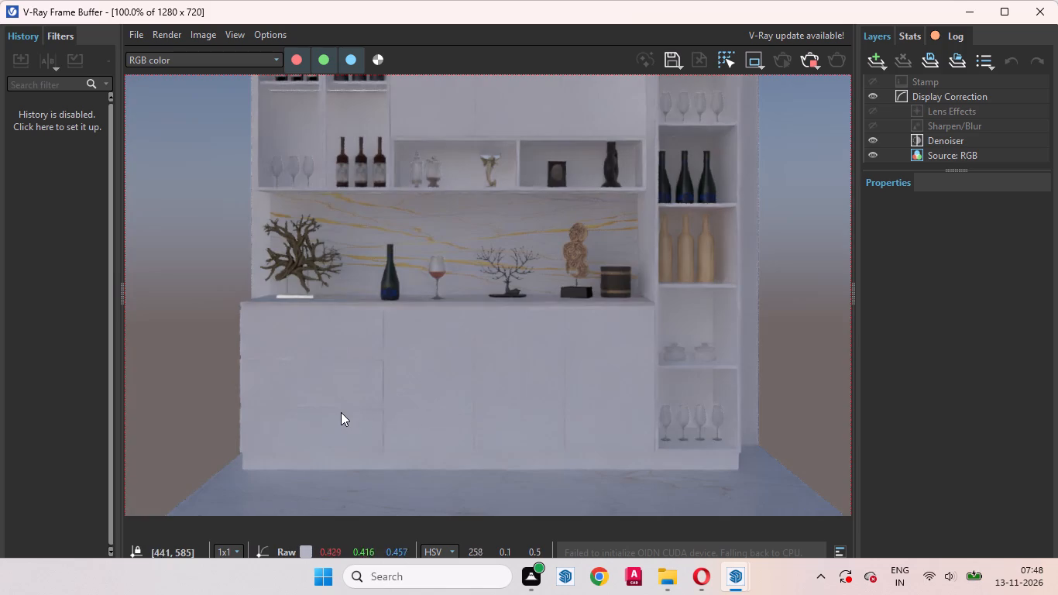
scroll(340, 412, up, 1)
scroll(378, 425, down, 1)
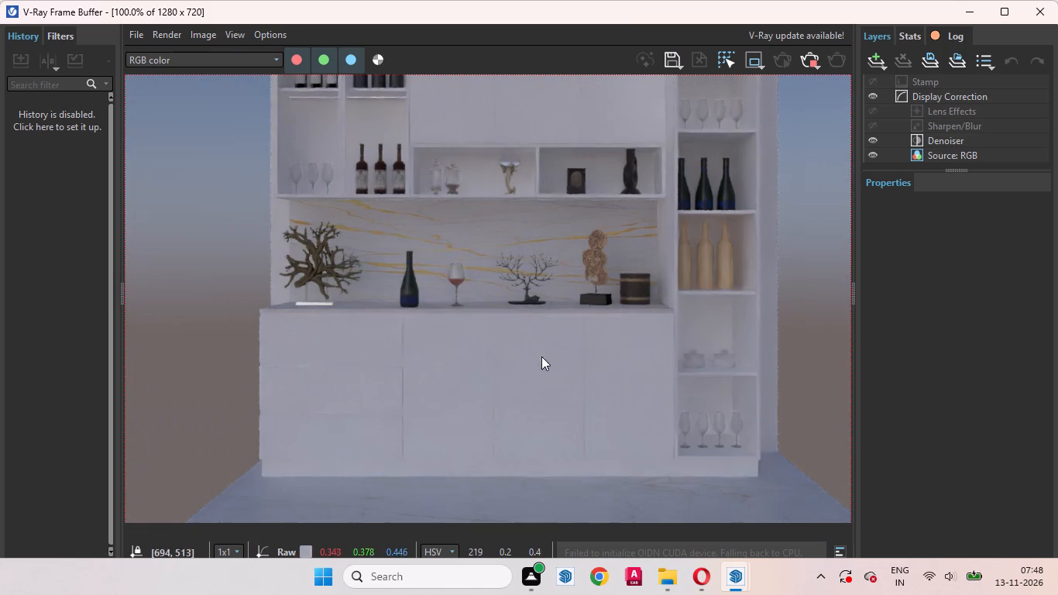
middle_drag(496, 287, 498, 350)
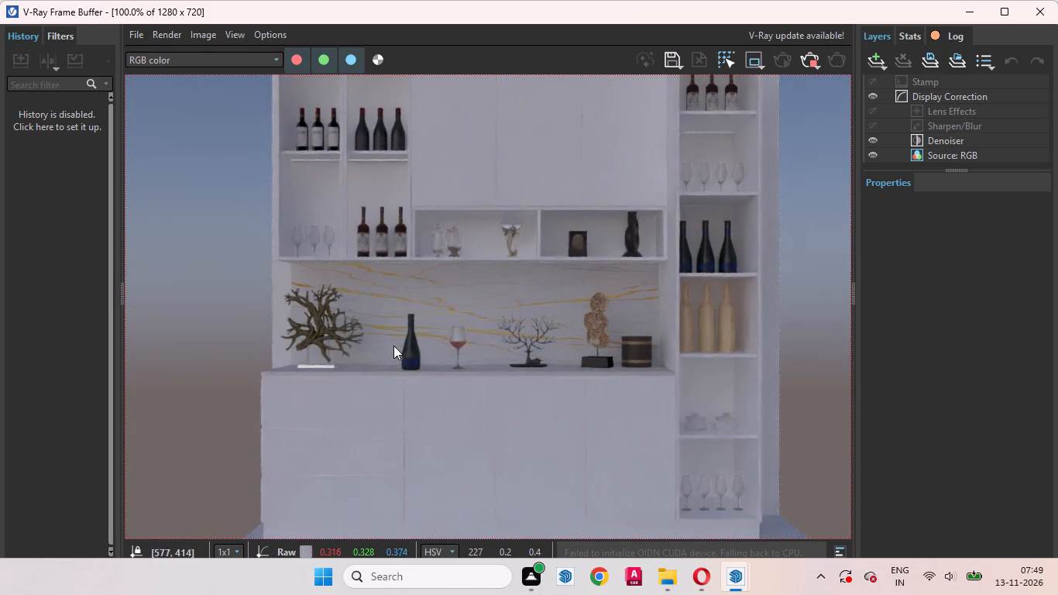
scroll(306, 343, up, 1)
scroll(304, 354, down, 1)
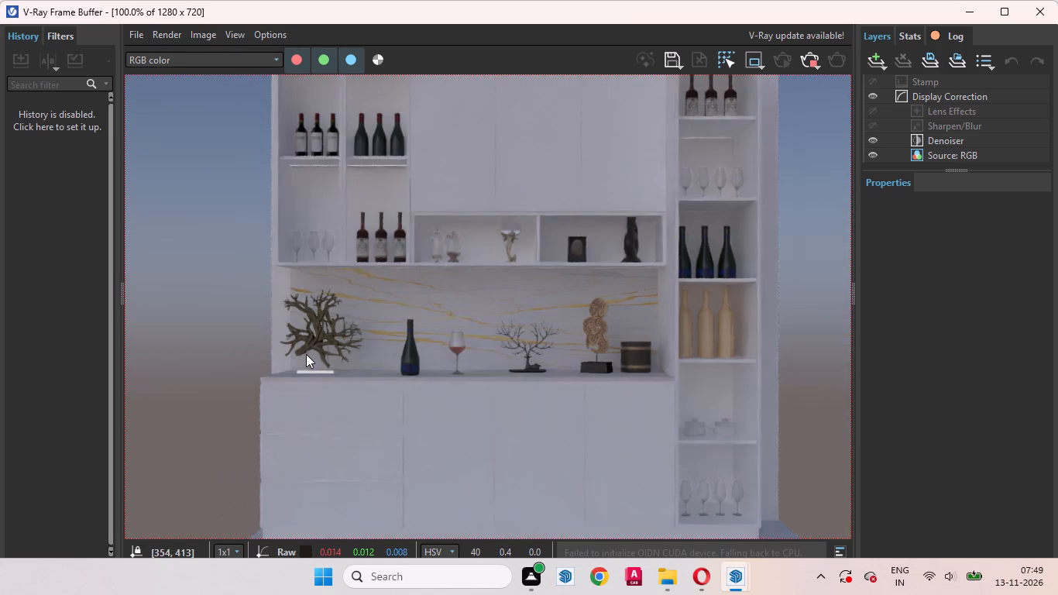
middle_drag(493, 364, 398, 407)
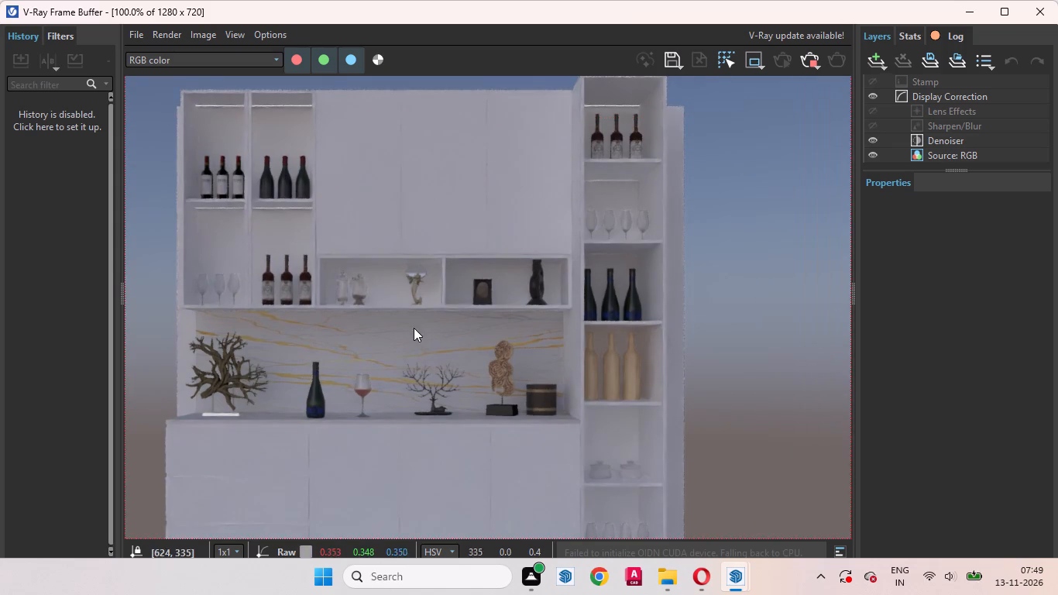
middle_drag(407, 317, 366, 270)
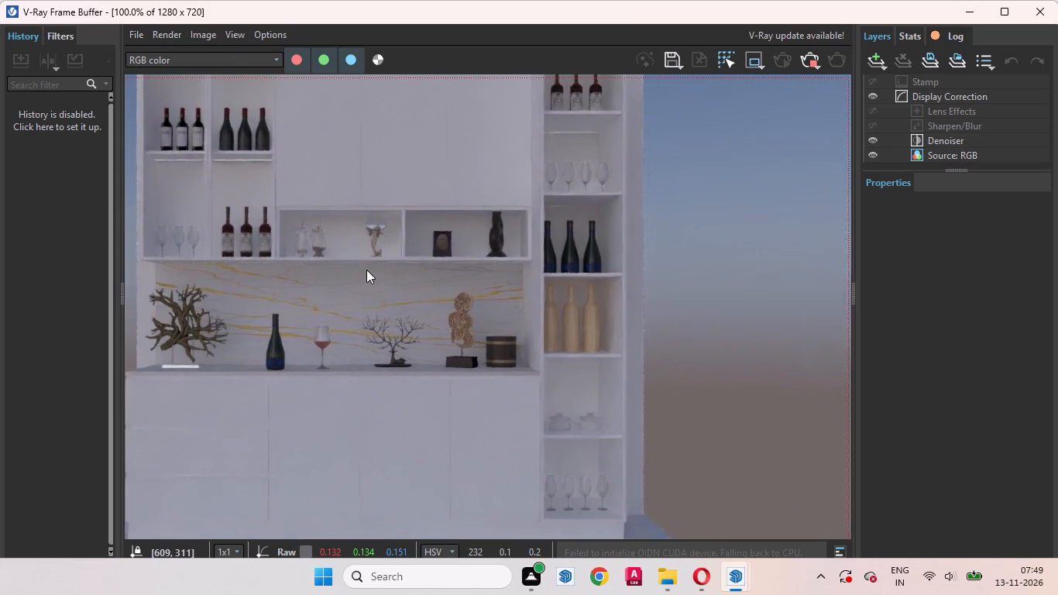
middle_drag(366, 270, 459, 316)
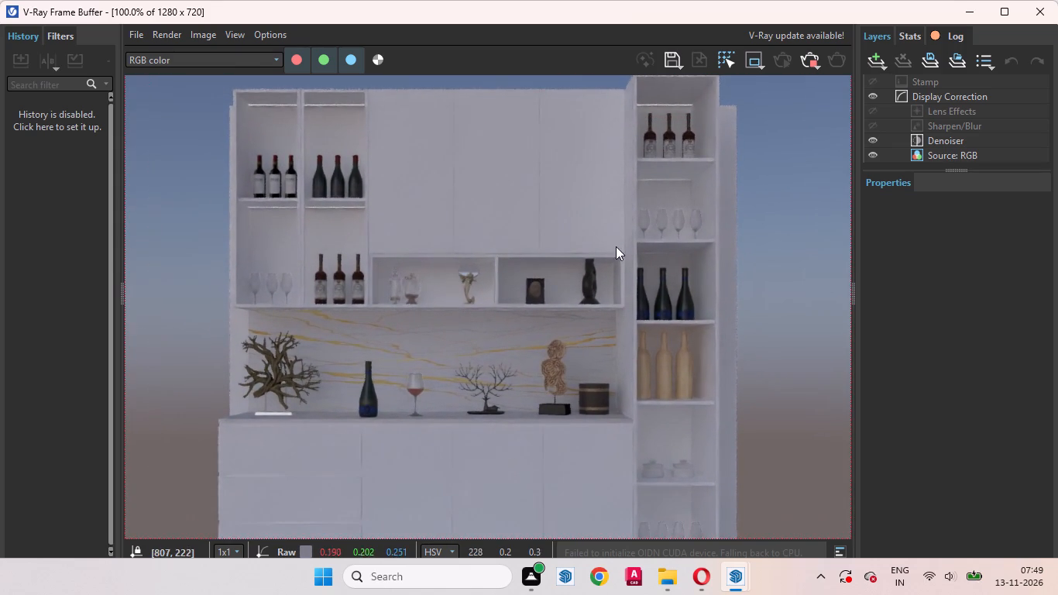
scroll(564, 291, down, 1)
middle_drag(509, 384, 482, 335)
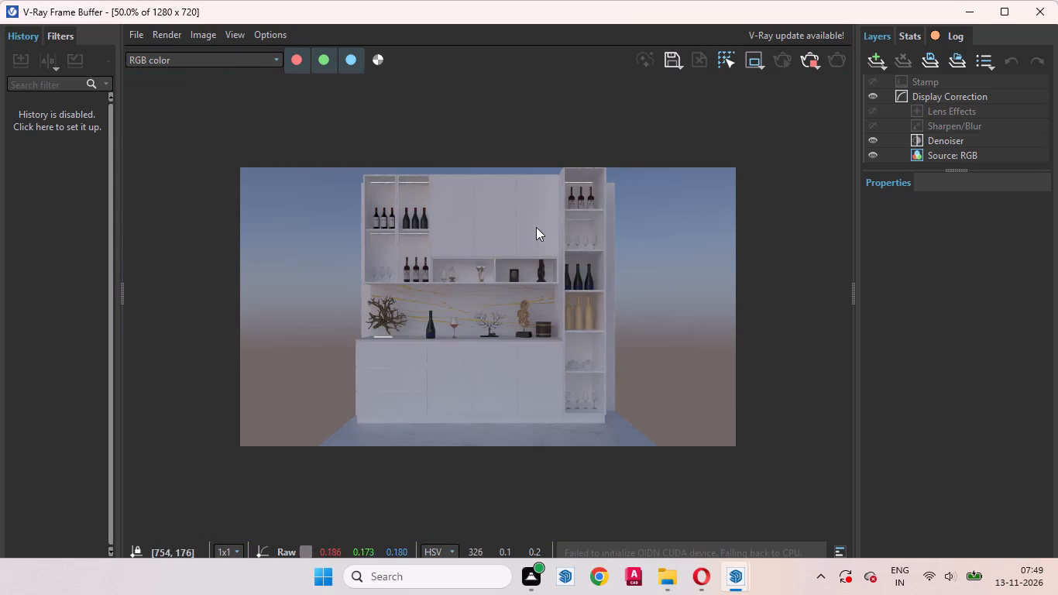
scroll(558, 198, up, 1)
scroll(648, 277, down, 1)
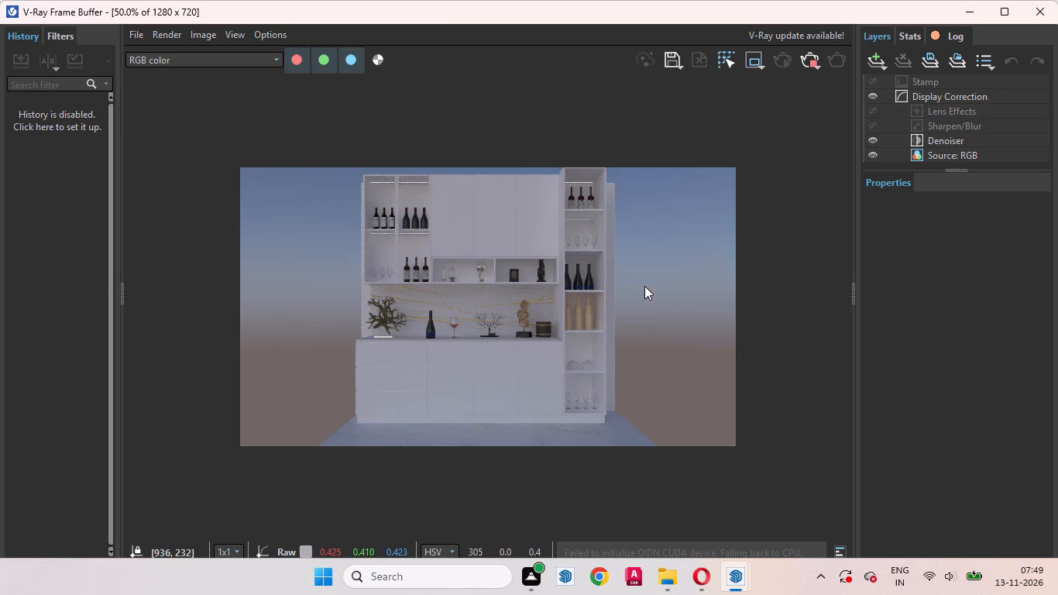
middle_drag(476, 300, 453, 260)
scroll(396, 205, up, 1)
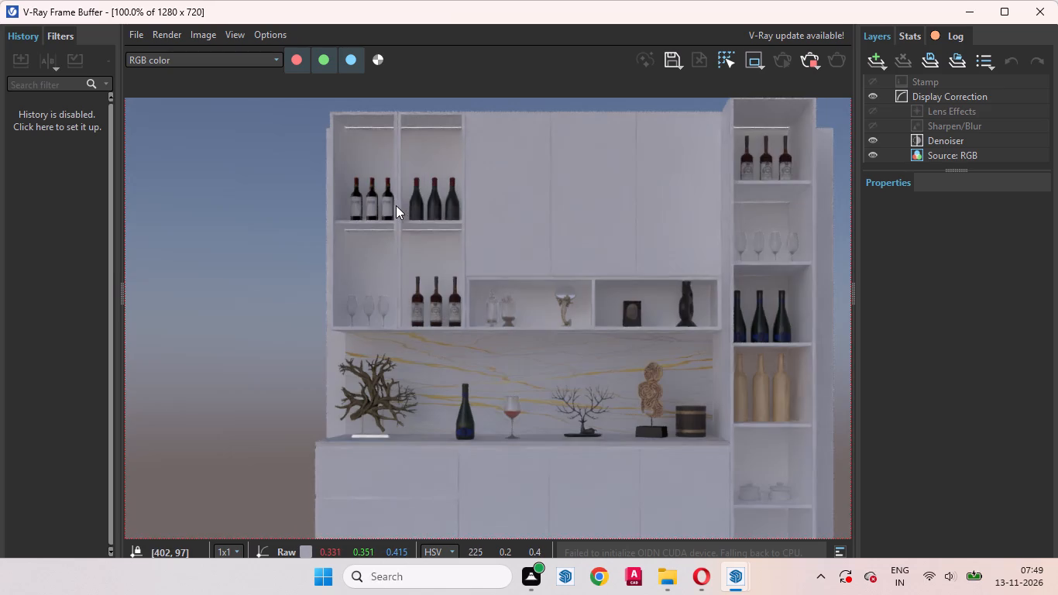
scroll(386, 244, down, 1)
middle_drag(644, 282, 621, 279)
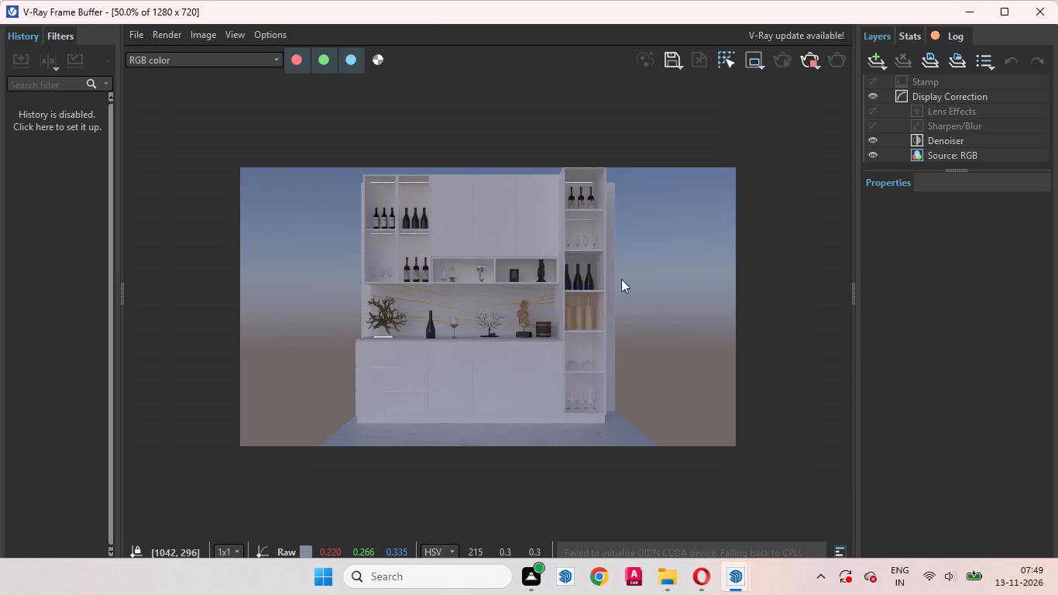
middle_drag(621, 279, 520, 262)
scroll(630, 356, up, 1)
middle_drag(624, 373, 624, 375)
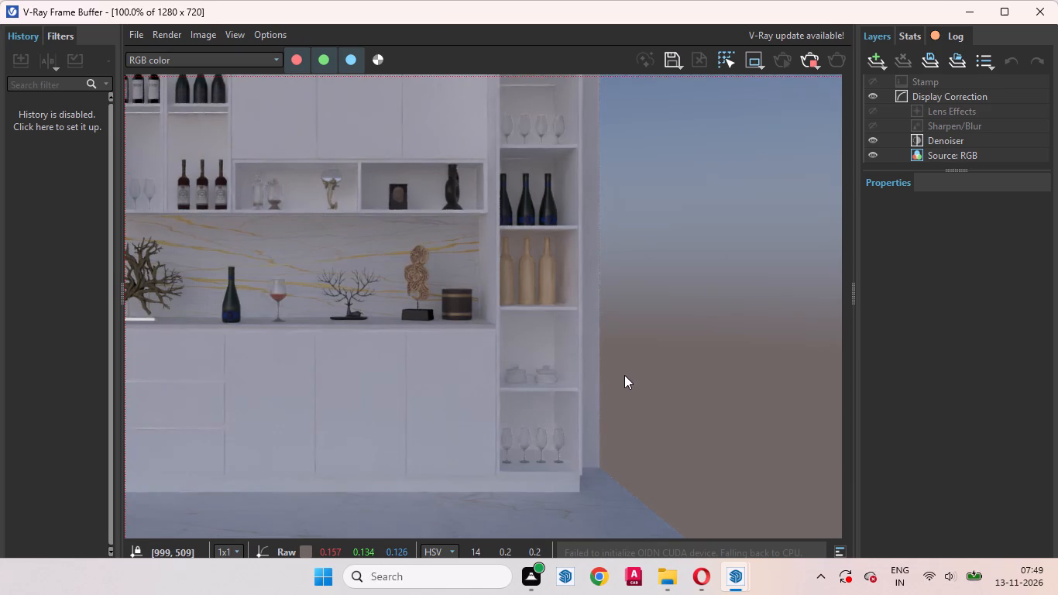
middle_drag(624, 375, 716, 370)
scroll(629, 420, down, 1)
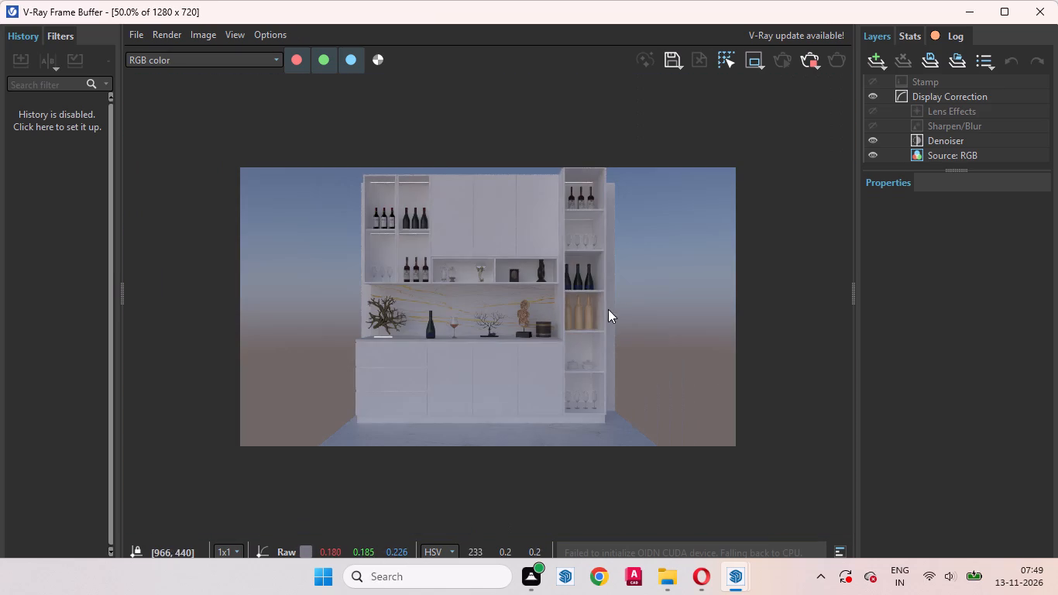
scroll(598, 303, up, 1)
middle_drag(603, 308, 729, 376)
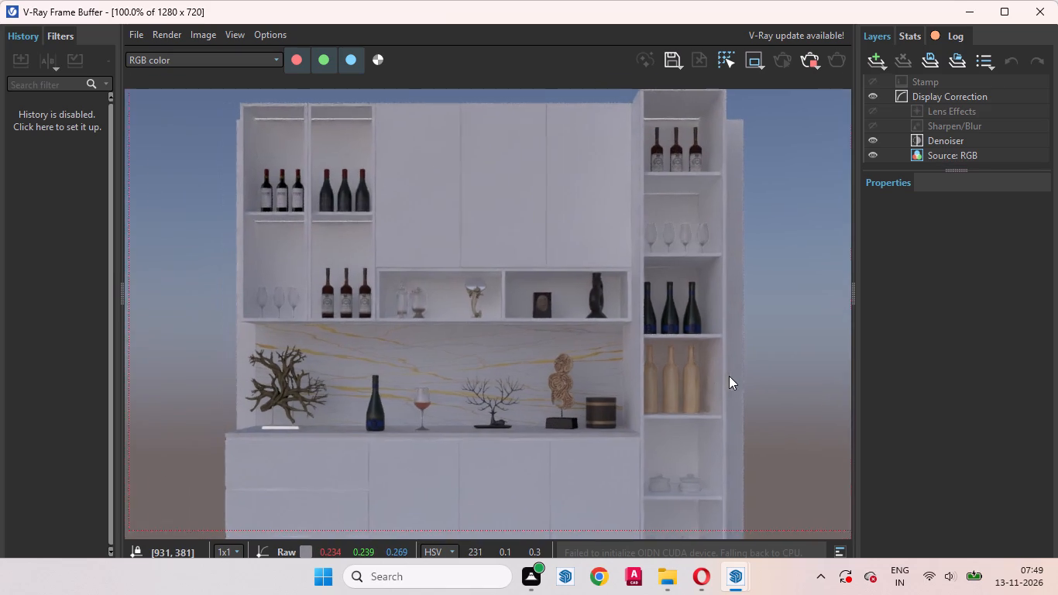
middle_drag(729, 376, 766, 329)
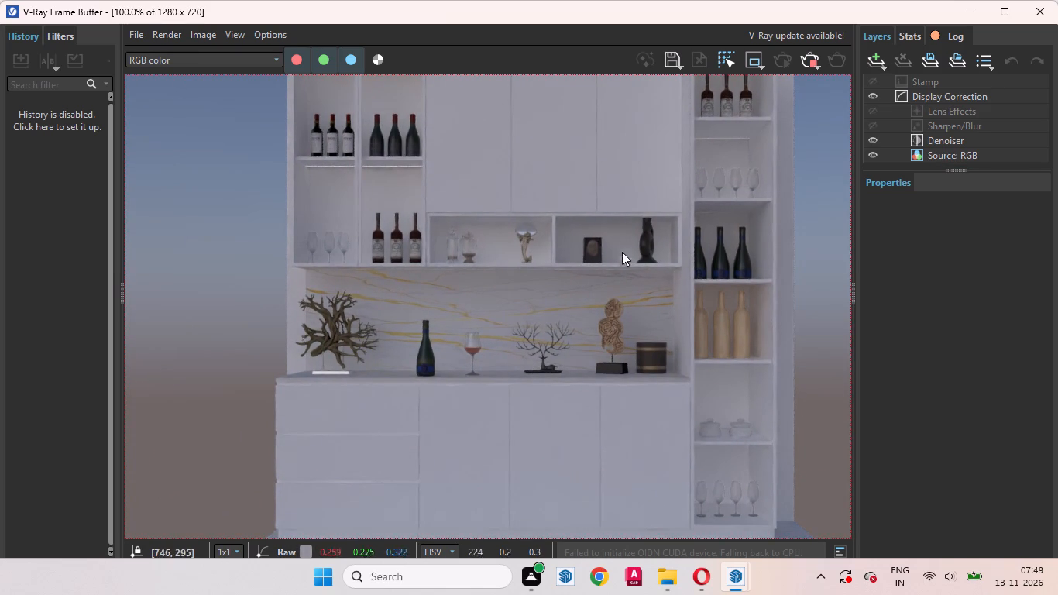
click(809, 59)
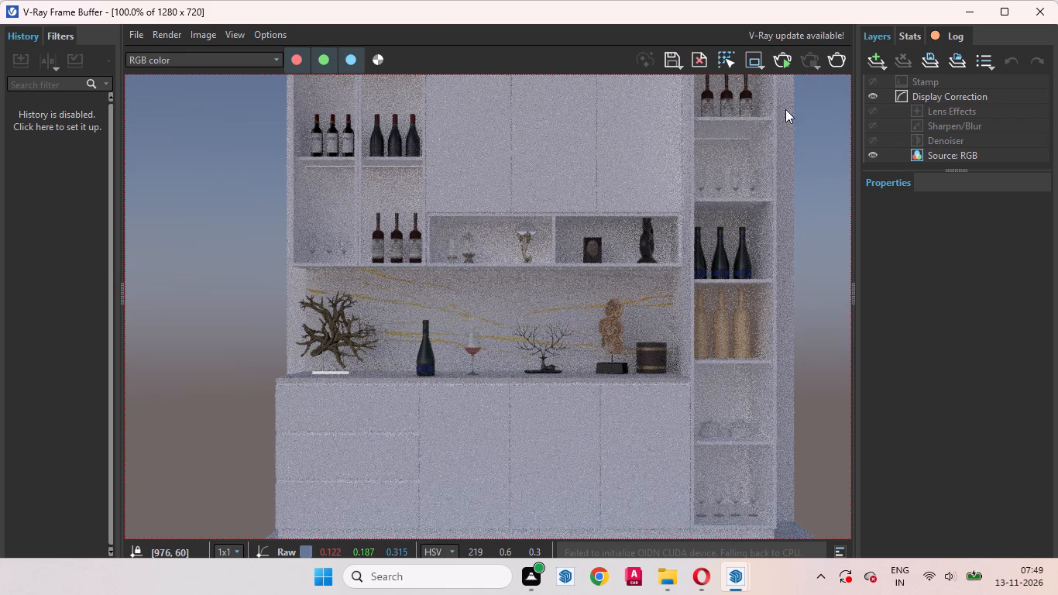
click(1030, 9)
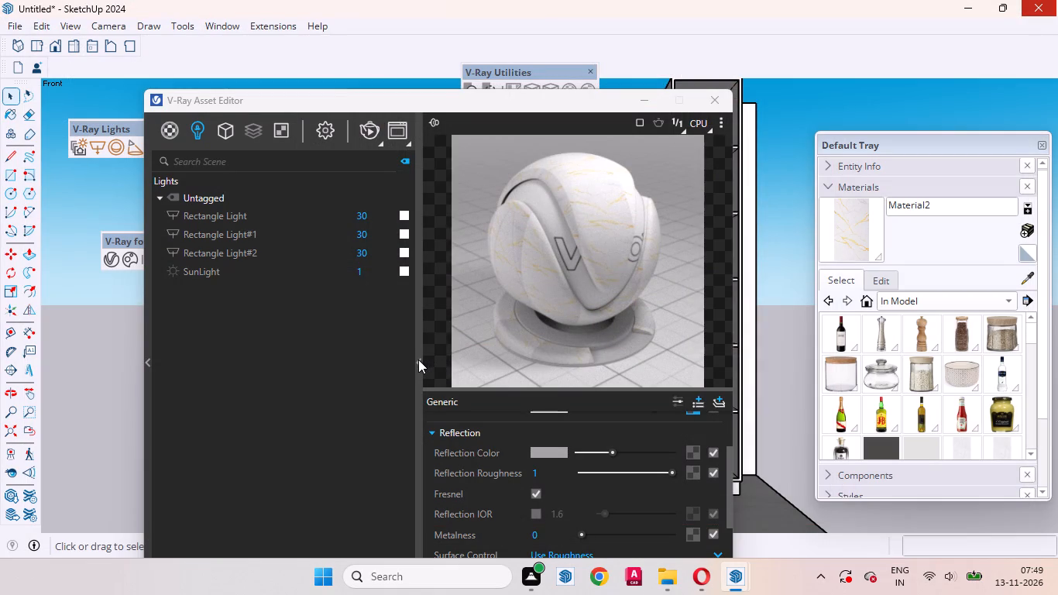
Set the color temperature of Rectangle Light to 4000 K for a warm tone.
click(418, 359)
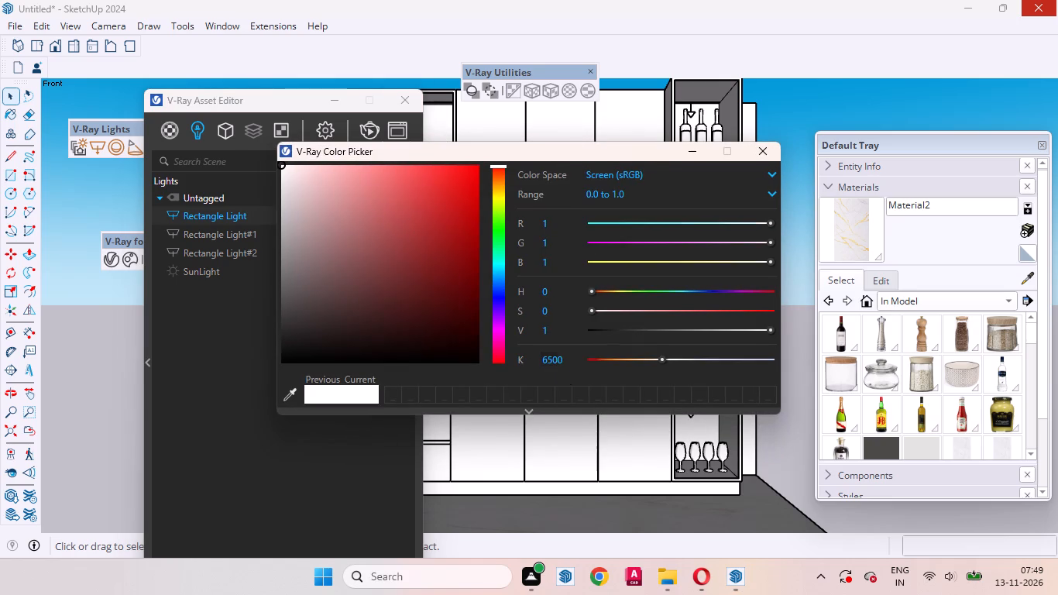
click(547, 359)
key(BackSpace)
click(547, 359)
key(BackSpace)
text(40)
key(Return)
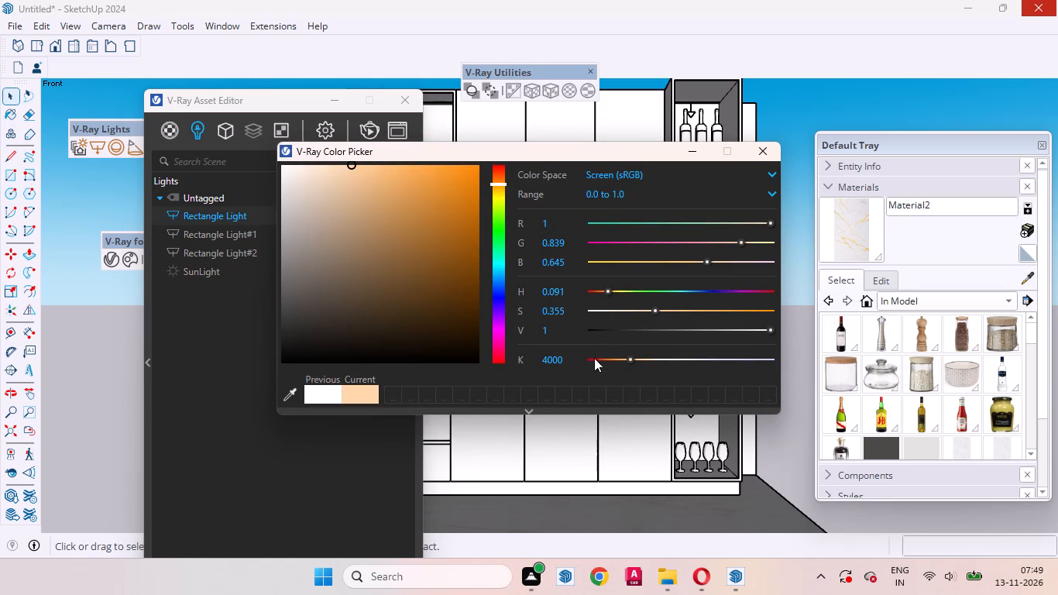
click(770, 150)
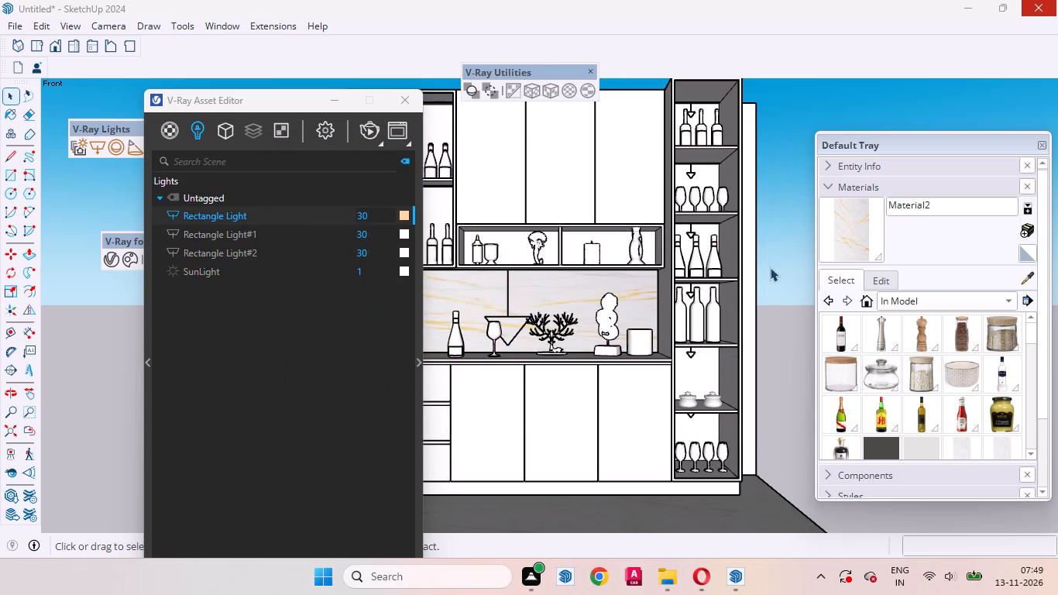
Copy Rectangle Light's warm color to Rectangle Light#1 and Rectangle Light#2.
drag(402, 212, 403, 231)
drag(403, 231, 403, 247)
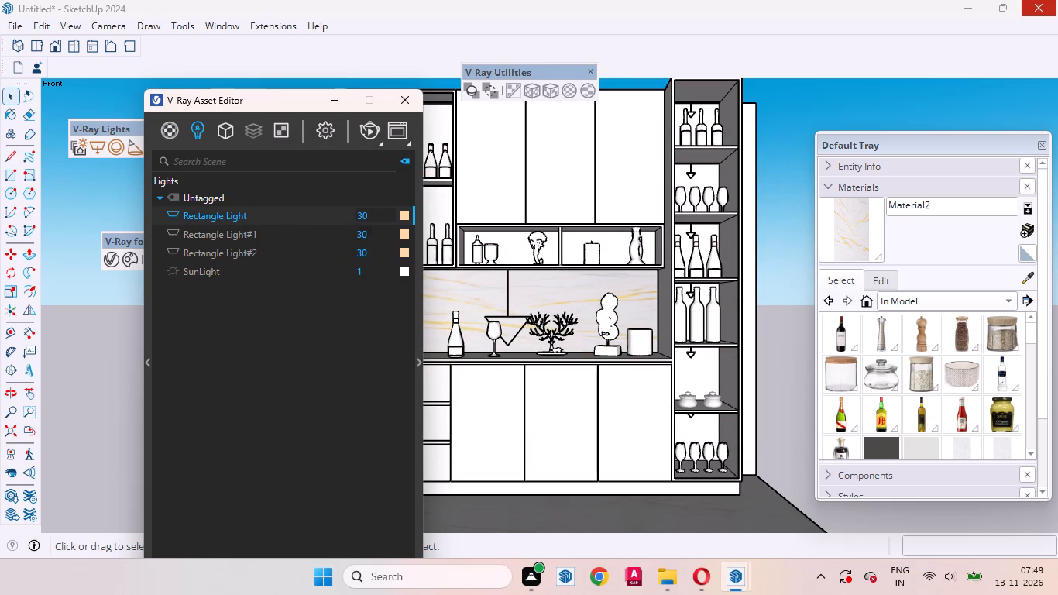
Set the intensity of Rectangle Light to 50.
click(362, 215)
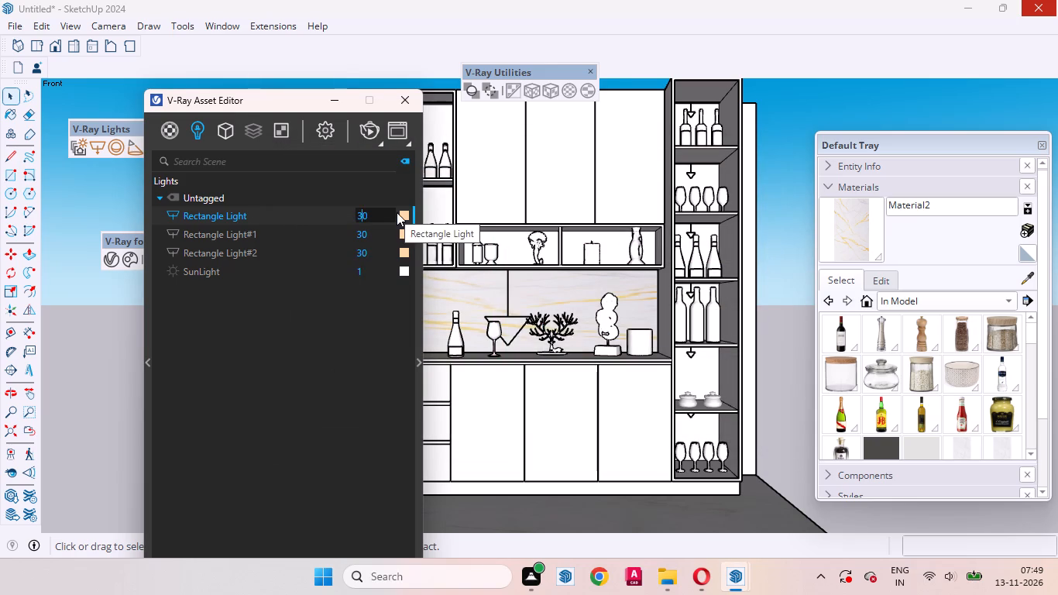
key(BackSpace)
key(5)
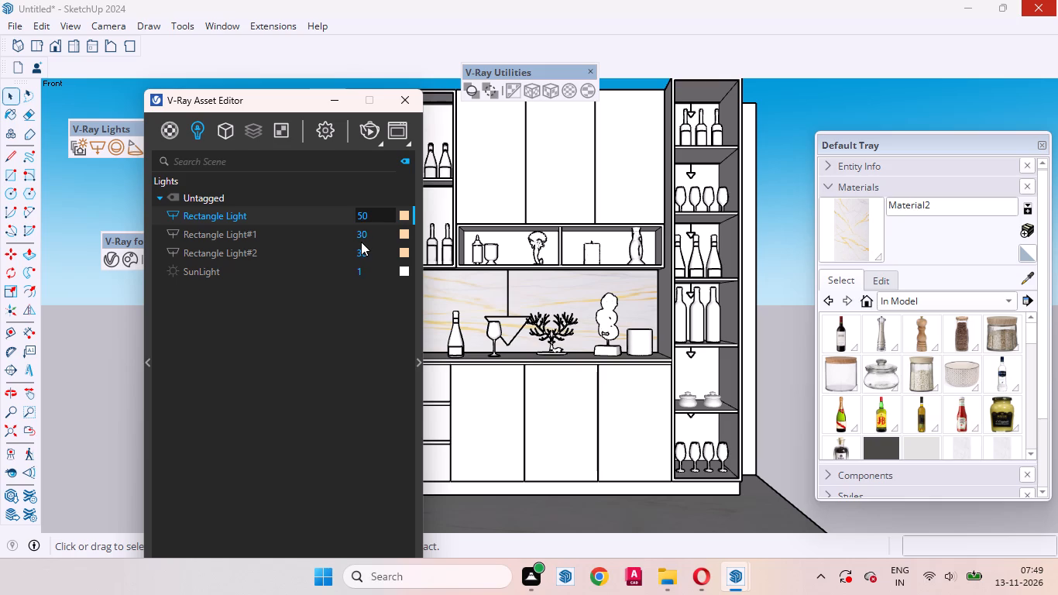
Set the intensity of Rectangle Light#1 and Rectangle Light#2 to 50 and put the asset editor away.
click(362, 229)
key(BackSpace)
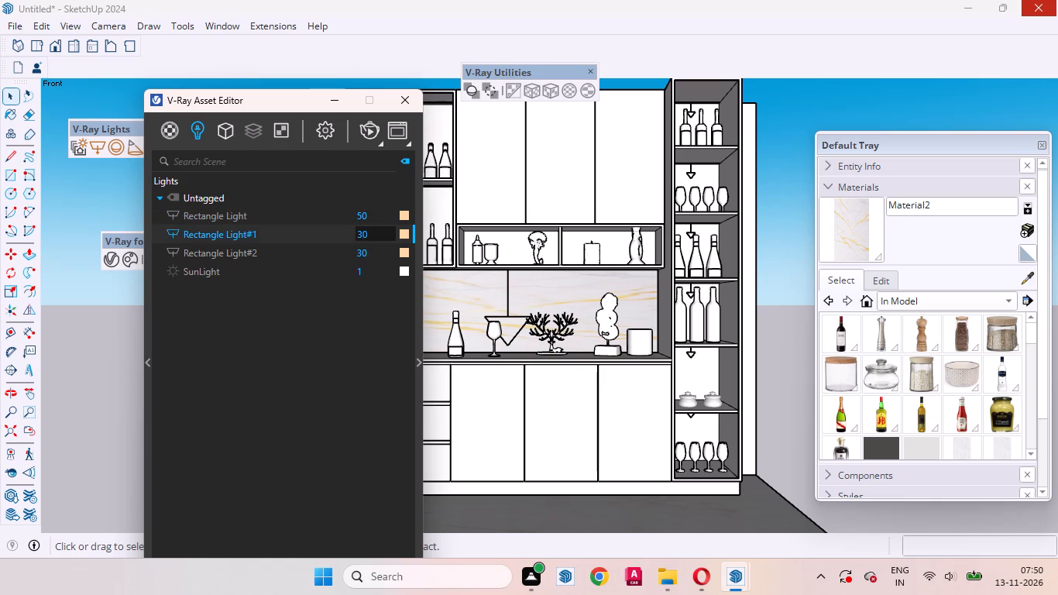
key(5)
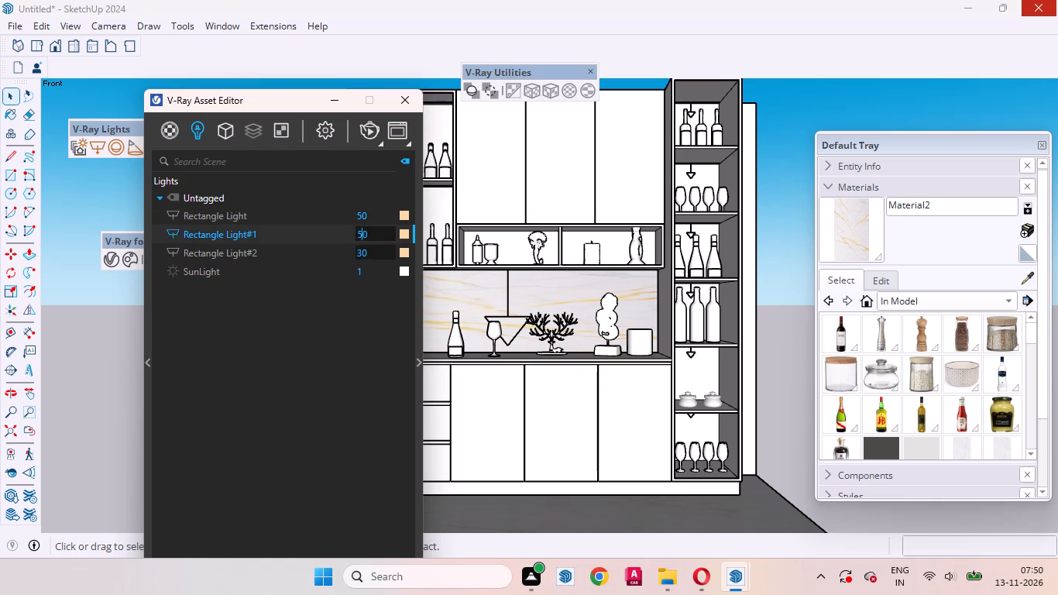
click(361, 248)
key(BackSpace)
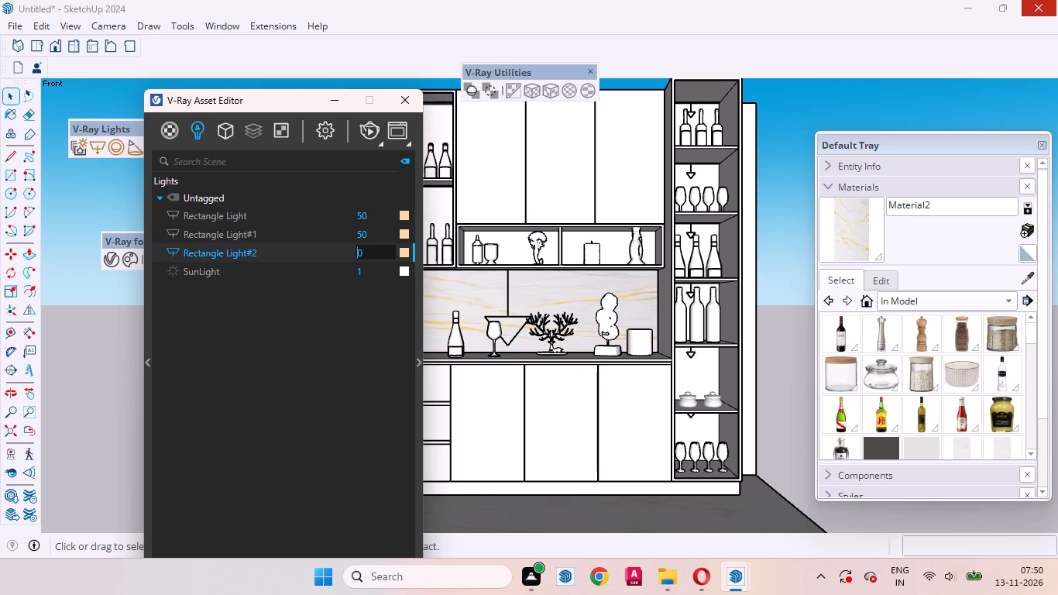
key(5)
key(Return)
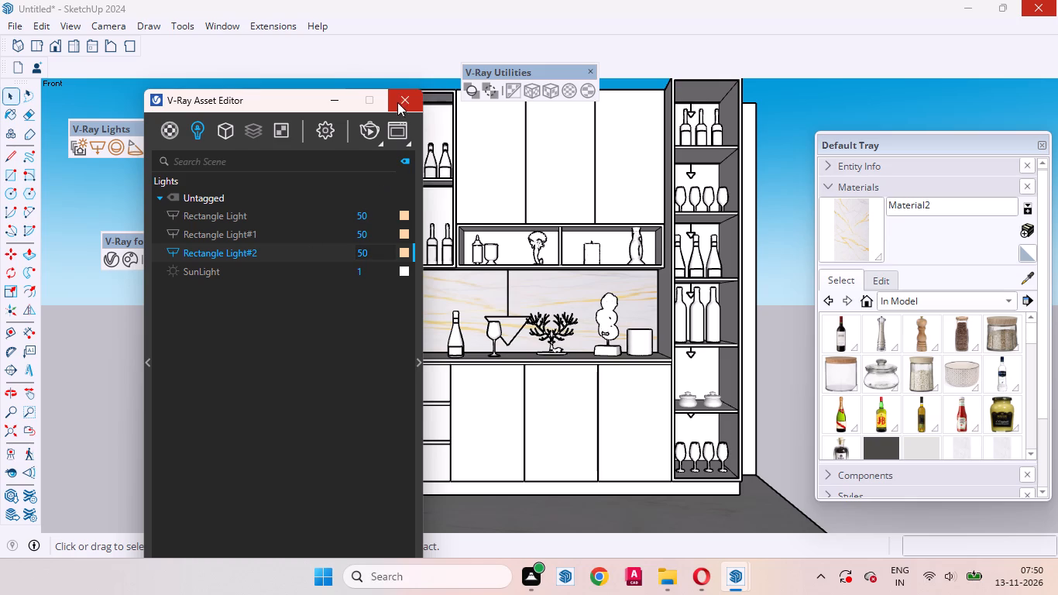
click(338, 98)
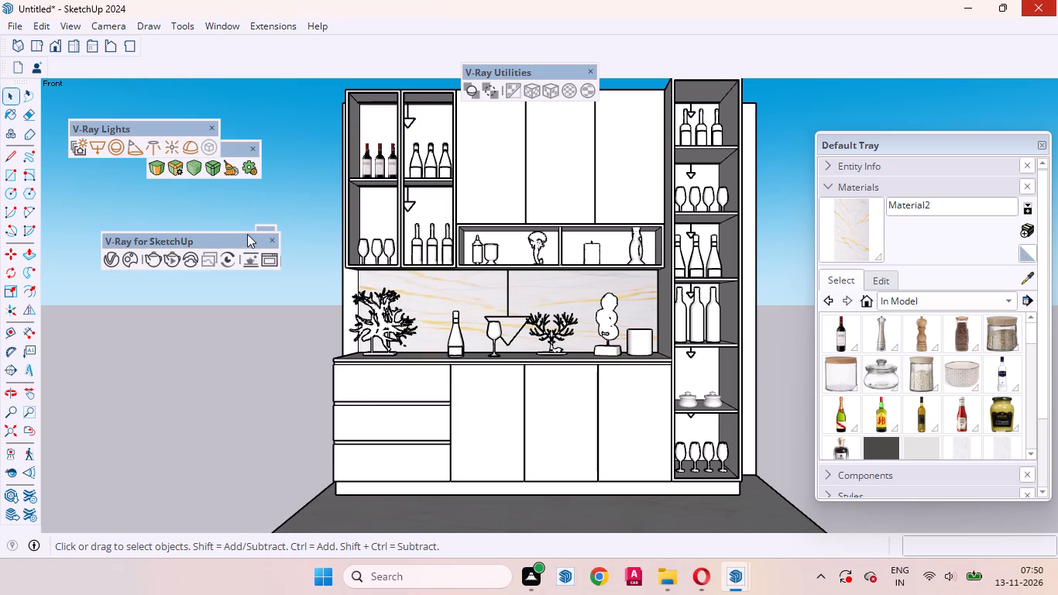
Open the Lightbeans Textures Library at full size and search it for laminates.
drag(239, 239, 202, 264)
click(259, 250)
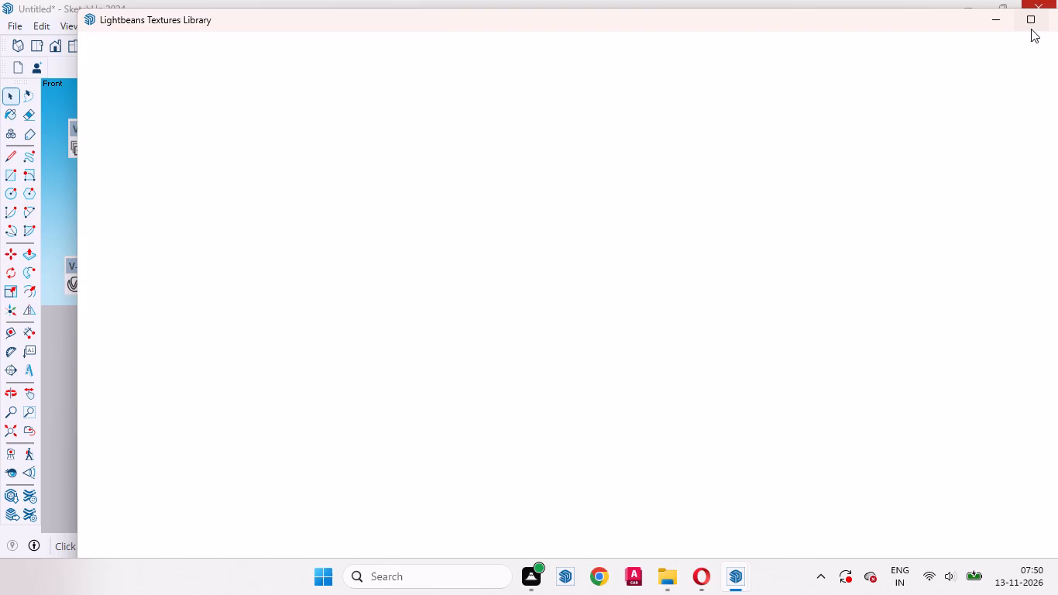
click(1031, 29)
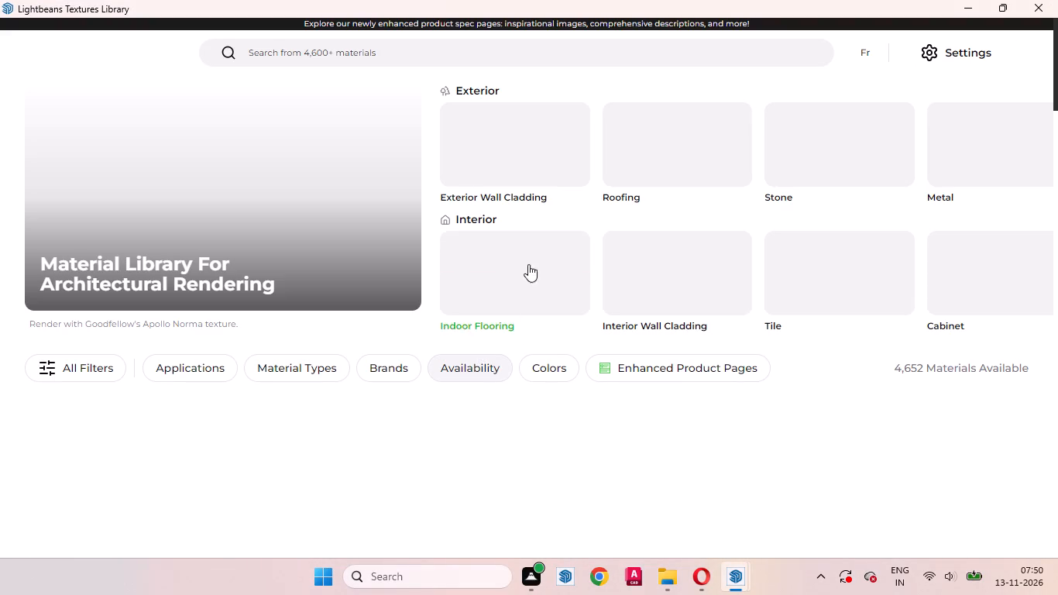
click(363, 49)
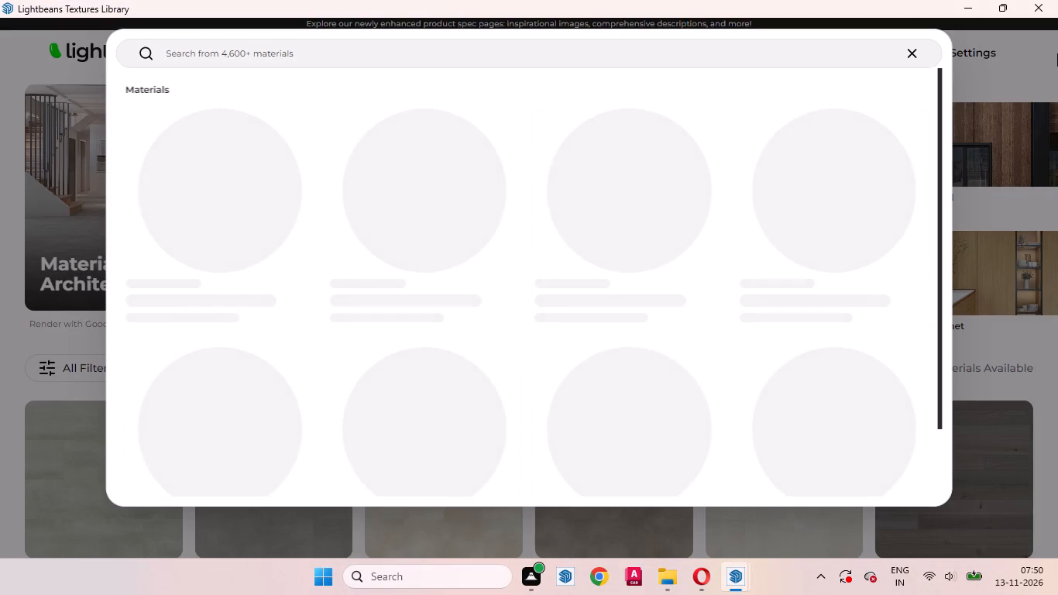
text(lam)
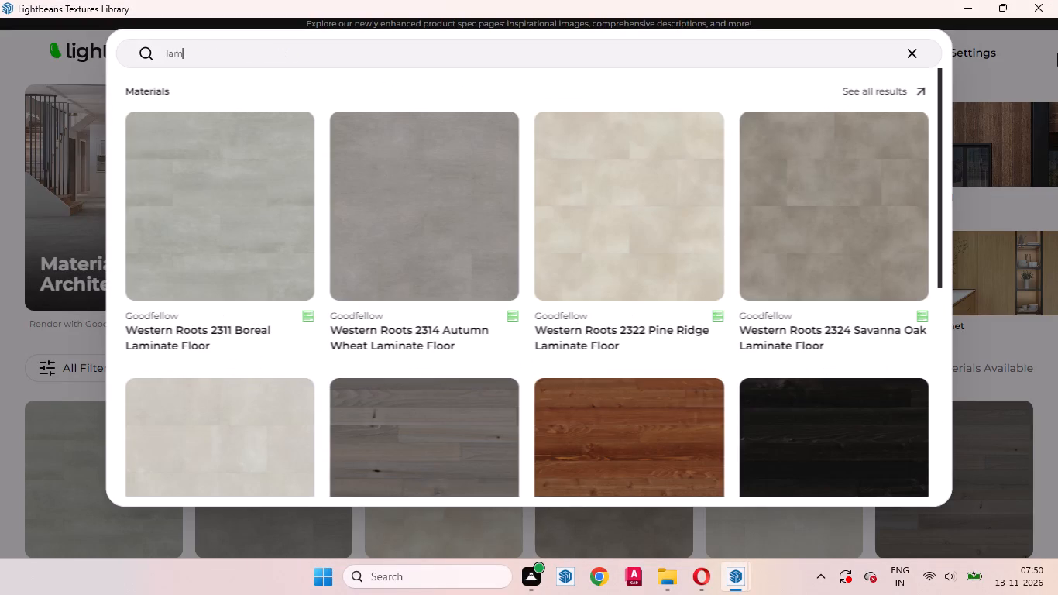
text(inates)
key(Return)
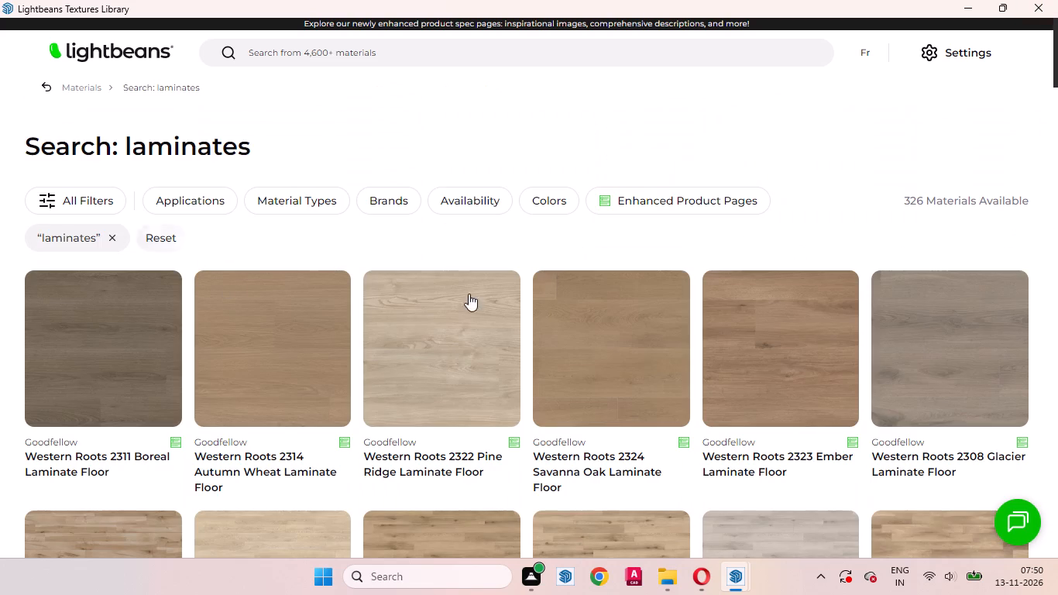
Find the Uniboard L17 - Ambrette Laminate among the laminates, download it into the model and return to the cabinet.
scroll(567, 246, down, 5)
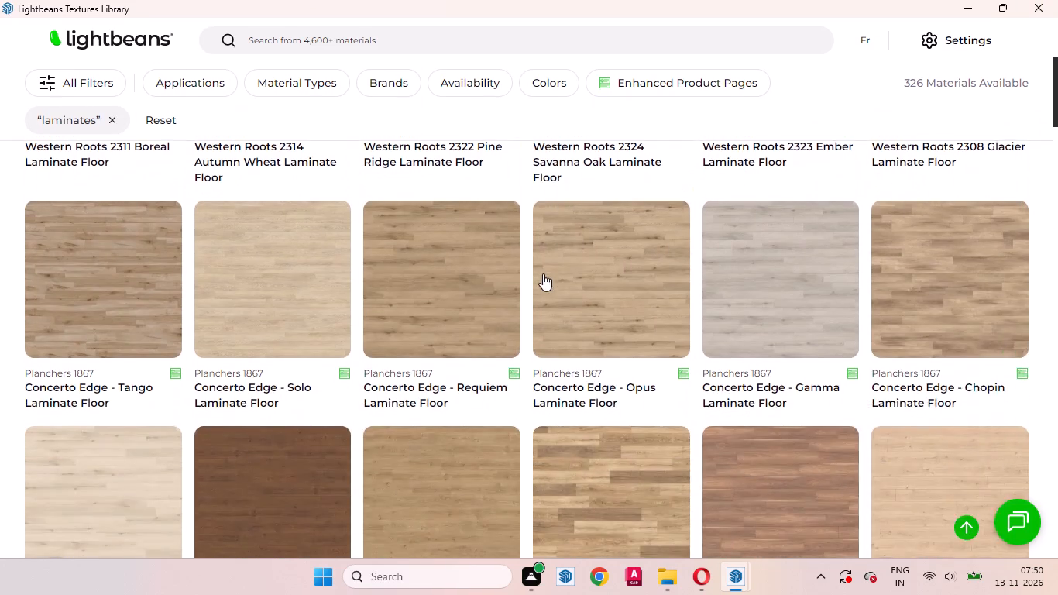
scroll(543, 273, down, 5)
scroll(458, 309, down, 4)
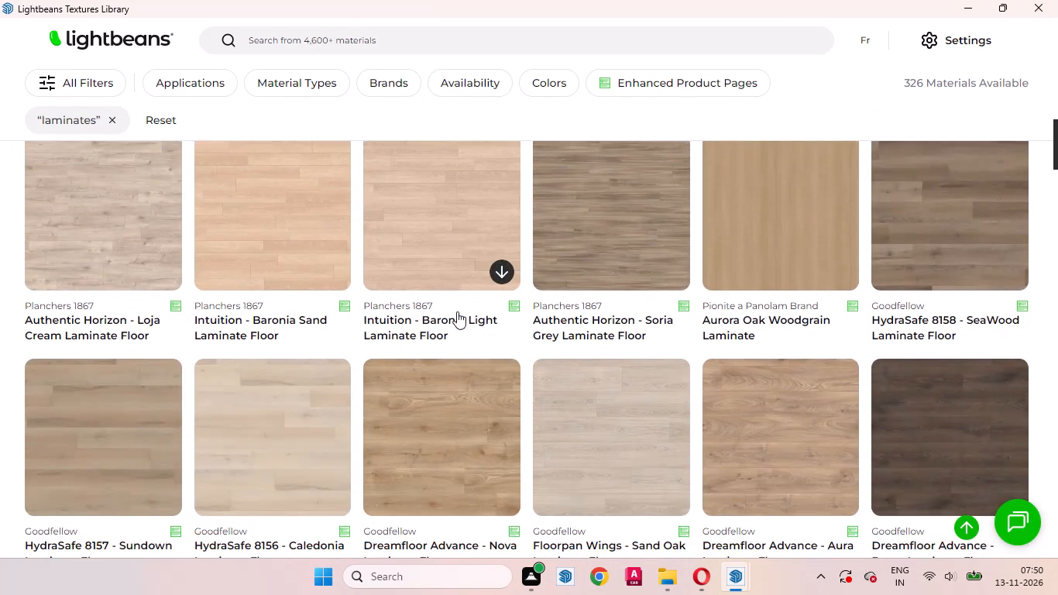
scroll(457, 311, down, 8)
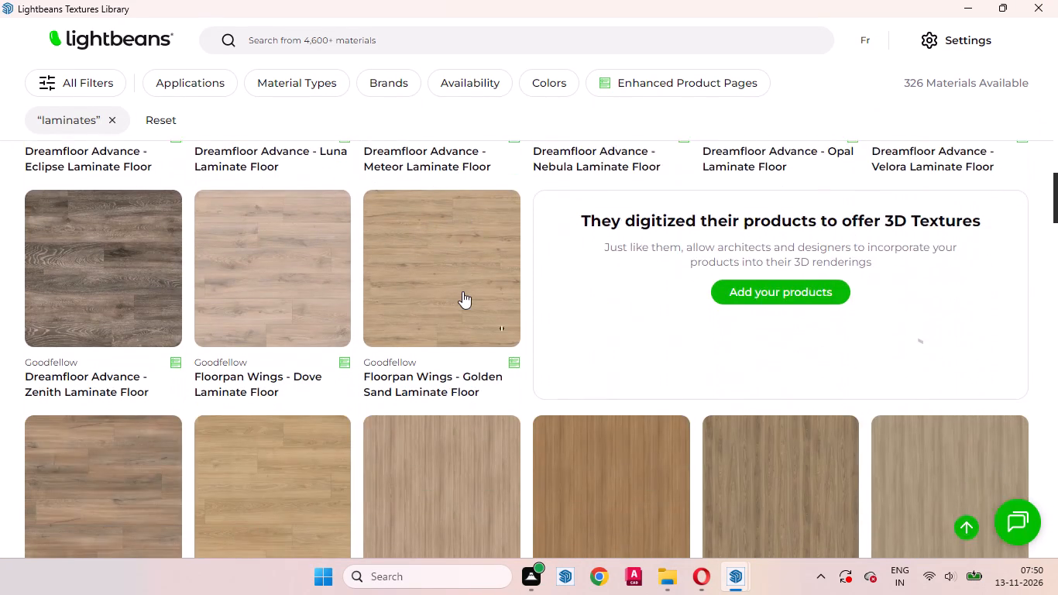
scroll(462, 291, down, 5)
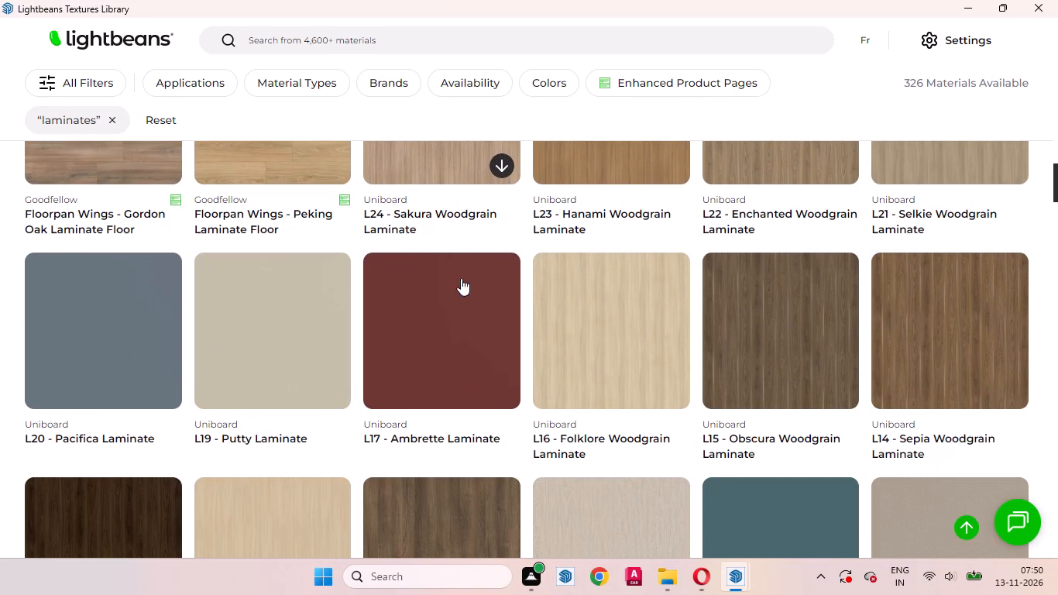
scroll(358, 328, down, 2)
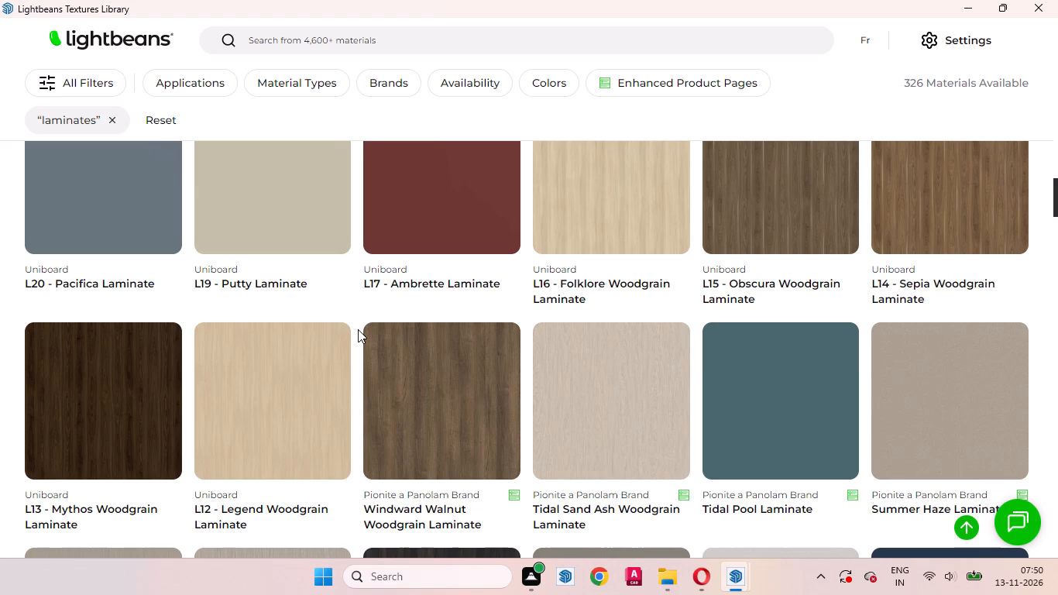
click(500, 231)
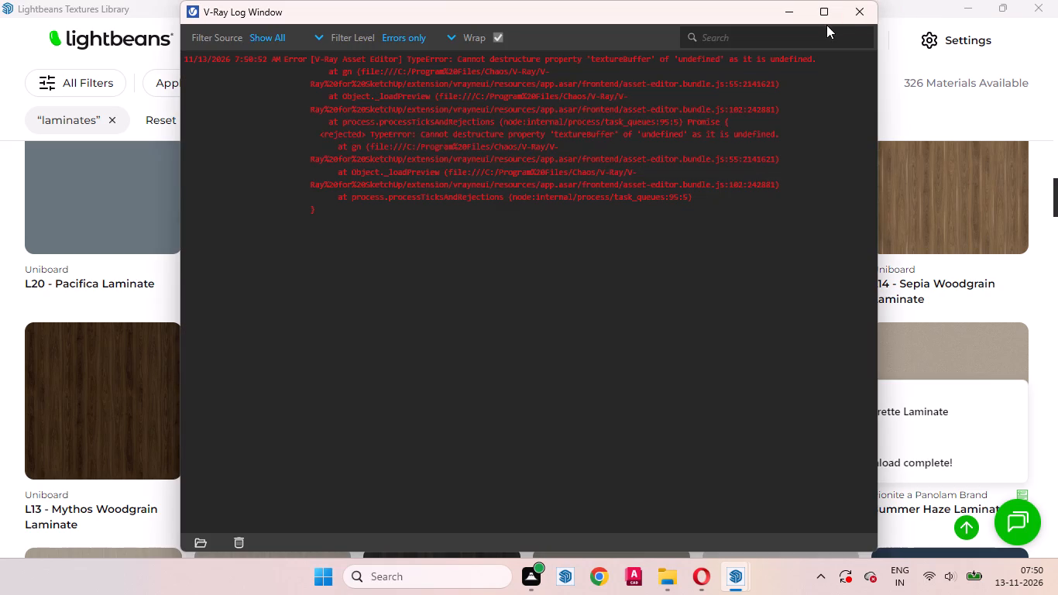
click(848, 17)
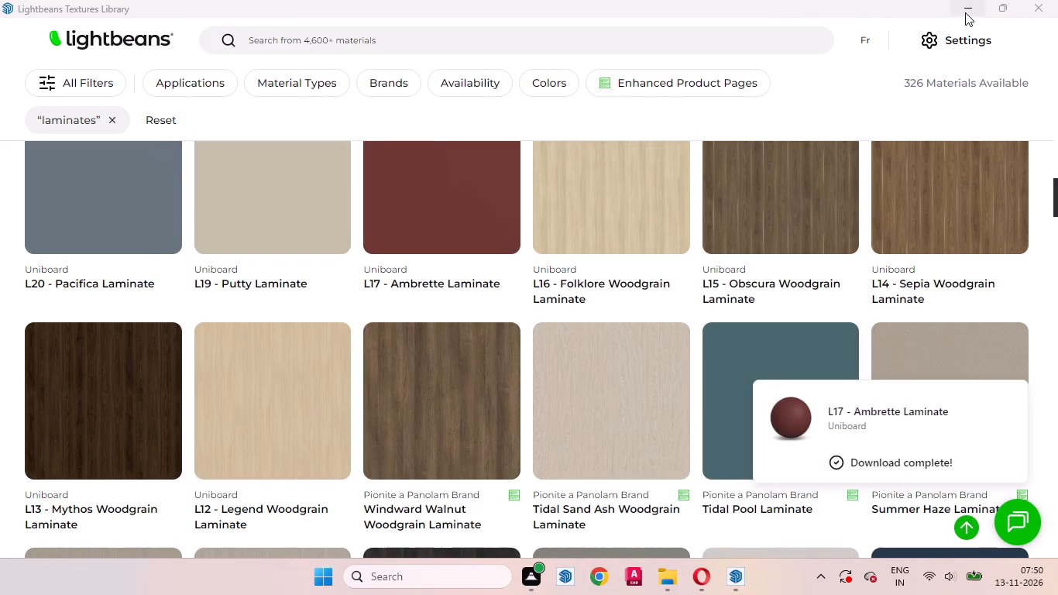
click(965, 12)
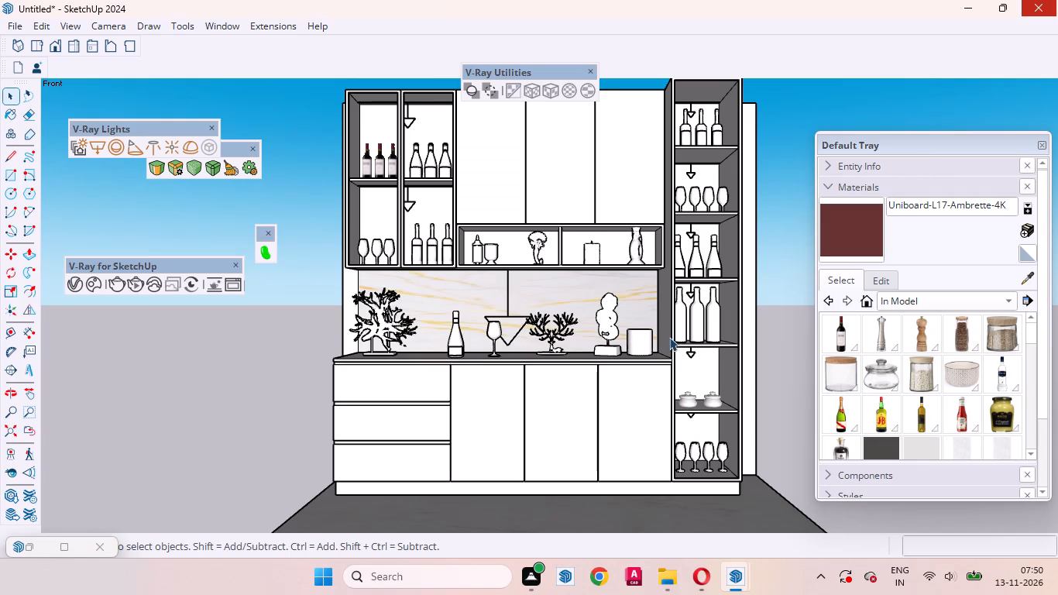
Paint the back face of the right-hand open niche below the upper doors with Uniboard-L17-Ambrette-4K.
key(space)
double_click(608, 240)
click(608, 240)
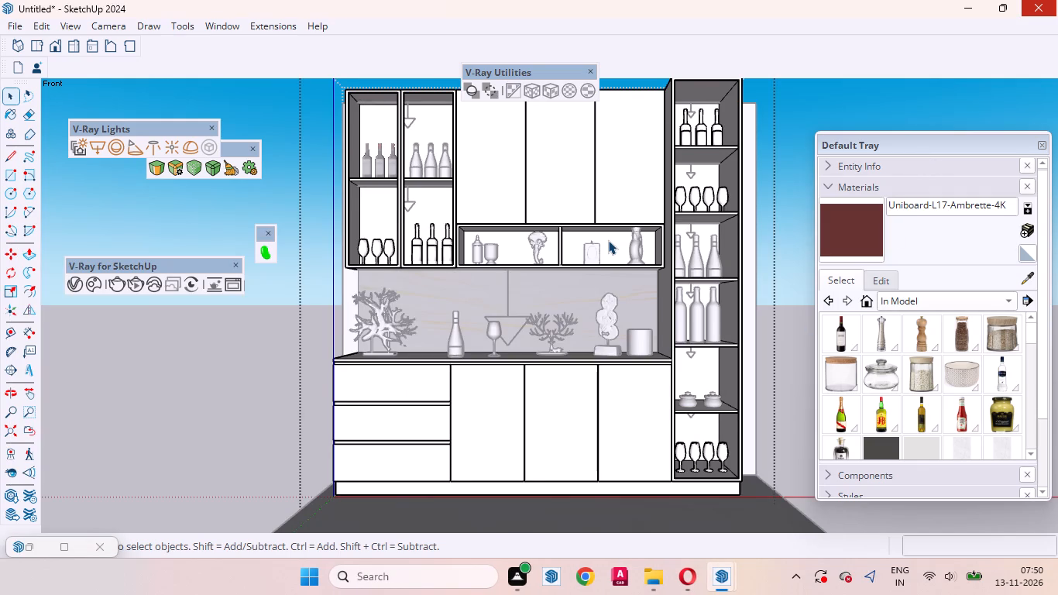
click(613, 246)
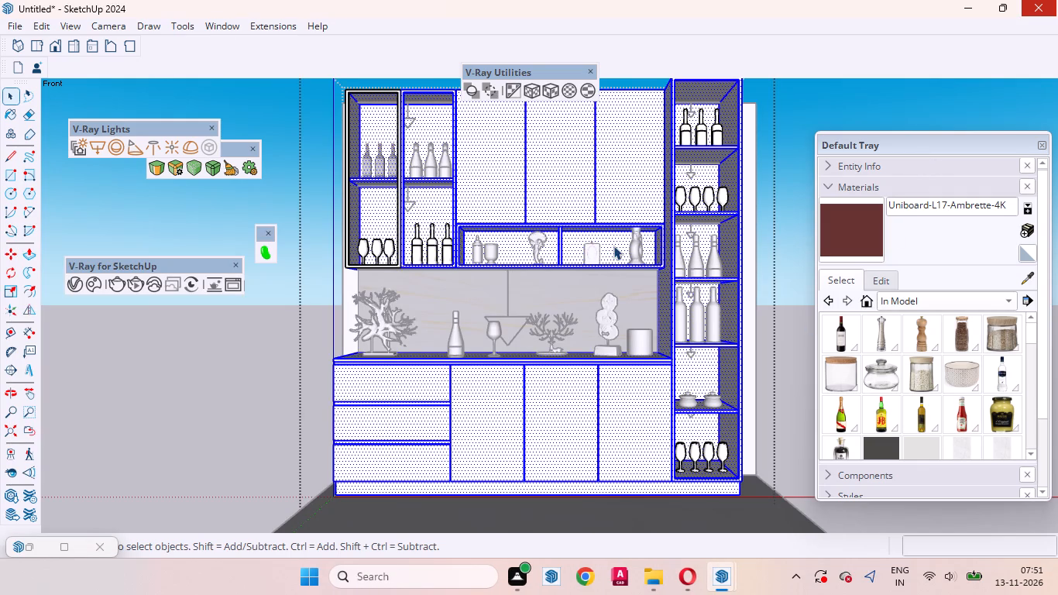
click(846, 232)
scroll(561, 250, up, 3)
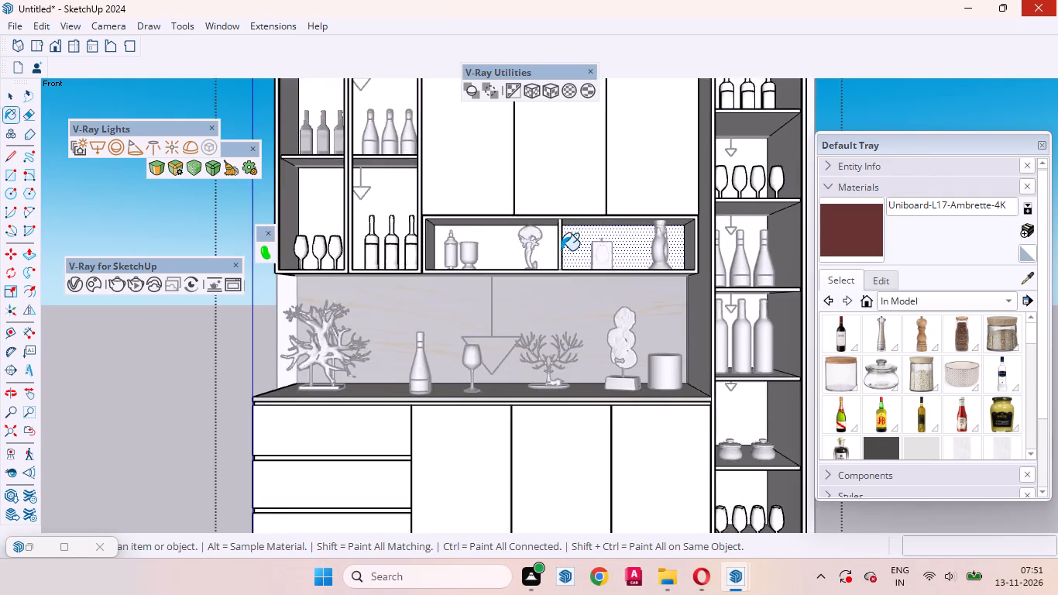
scroll(561, 250, up, 9)
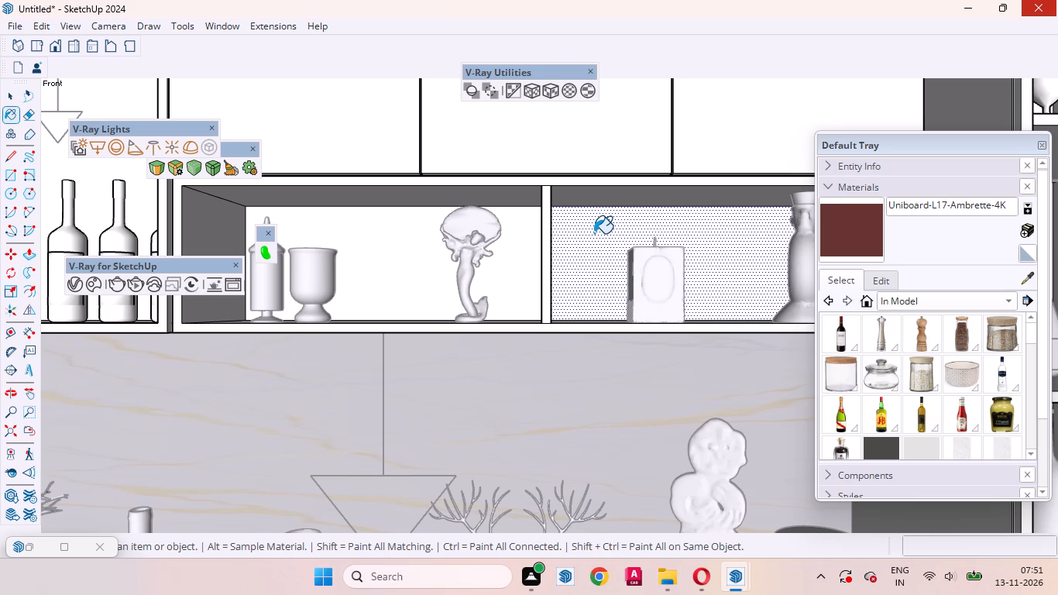
click(594, 233)
click(626, 227)
key(space)
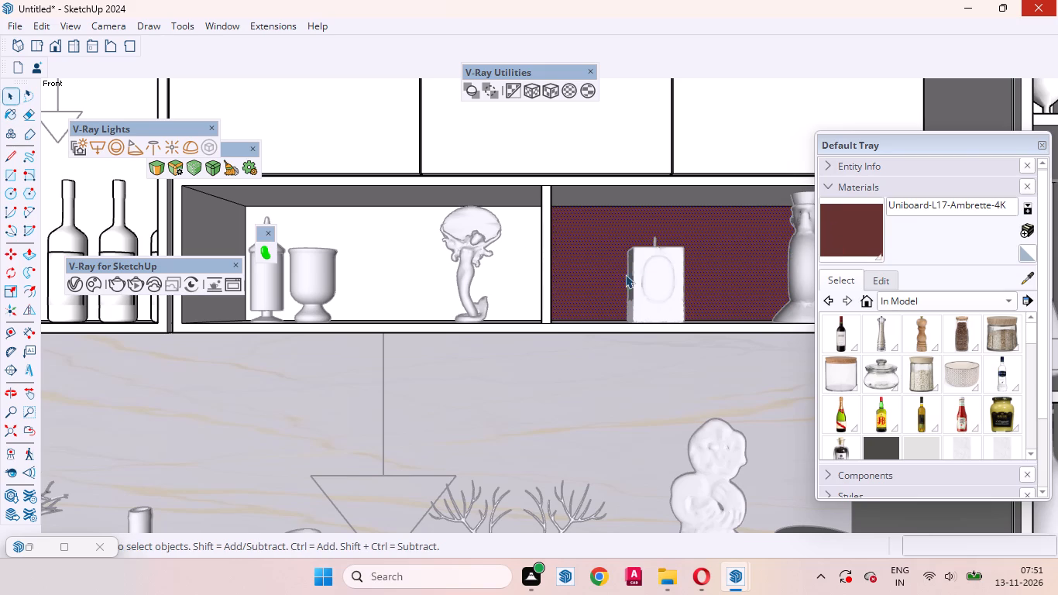
Select the middle upper door's front face in the cabinet group and download the Uniboard L19 - Putty Laminate from Lightbeans.
scroll(529, 315, down, 16)
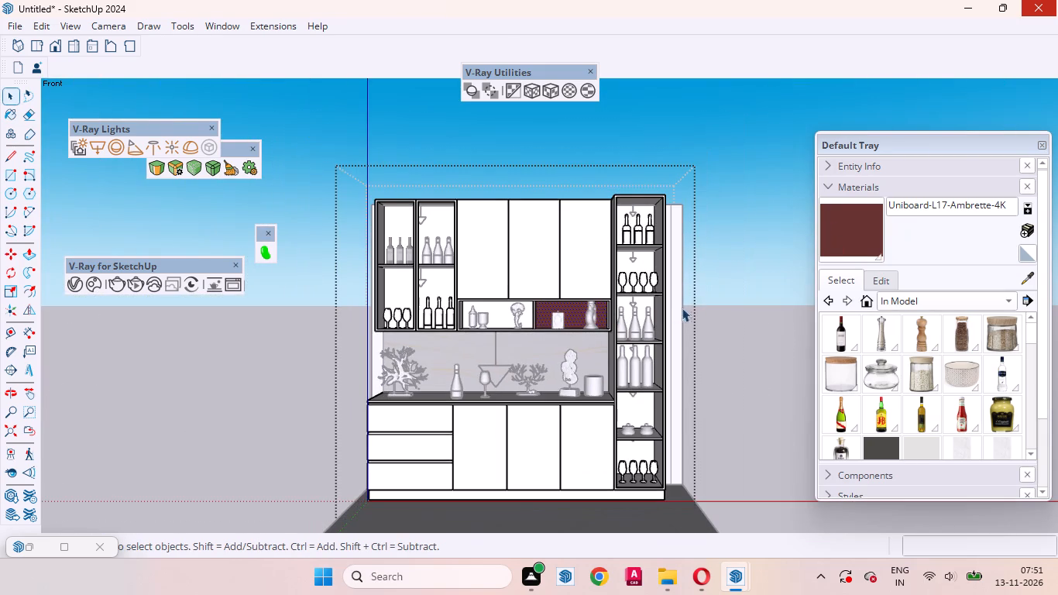
click(699, 308)
click(543, 257)
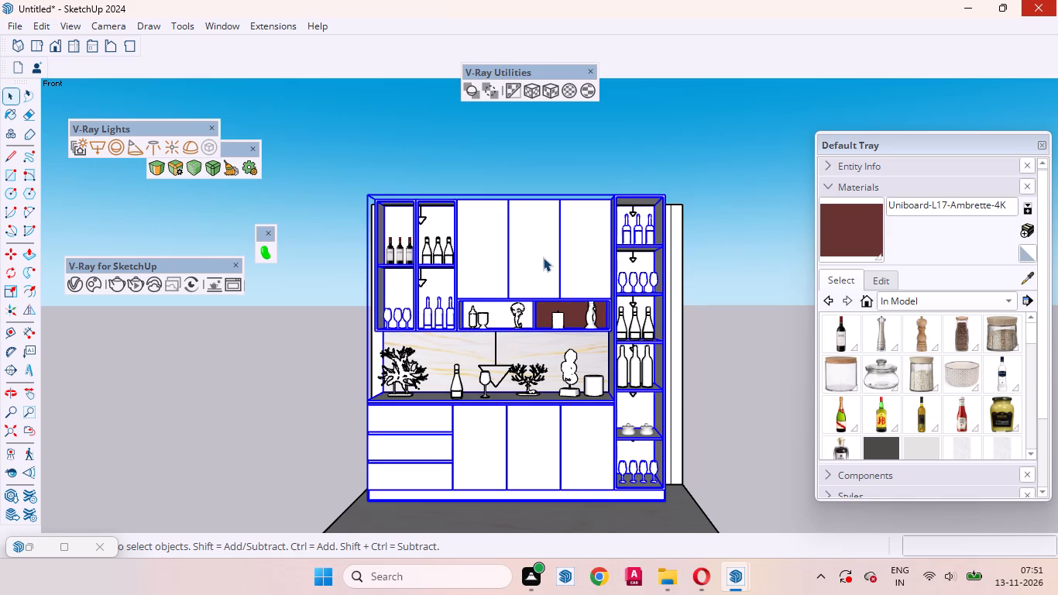
double_click(543, 257)
click(552, 249)
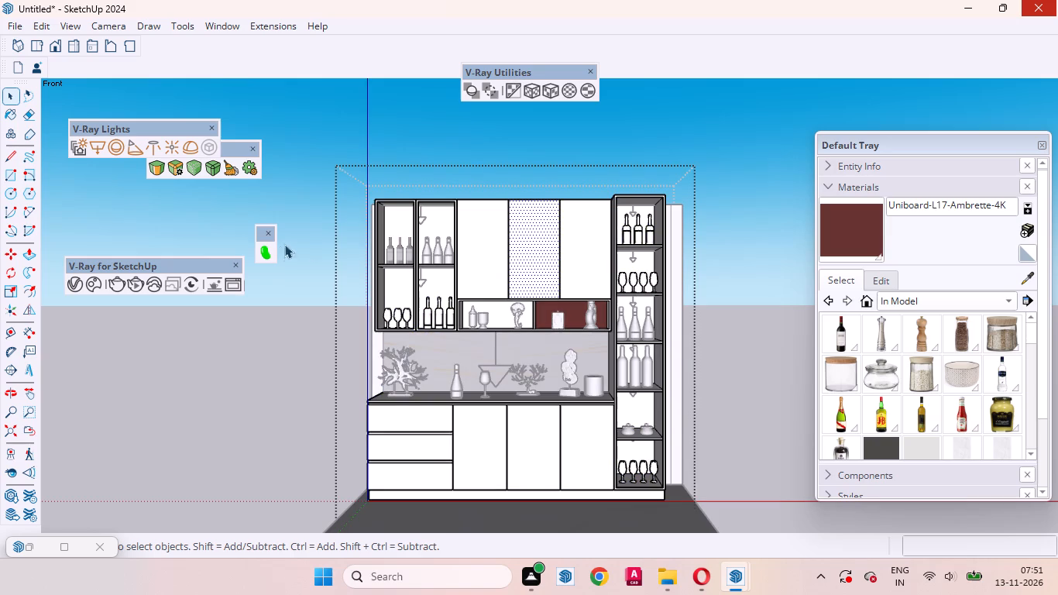
click(274, 249)
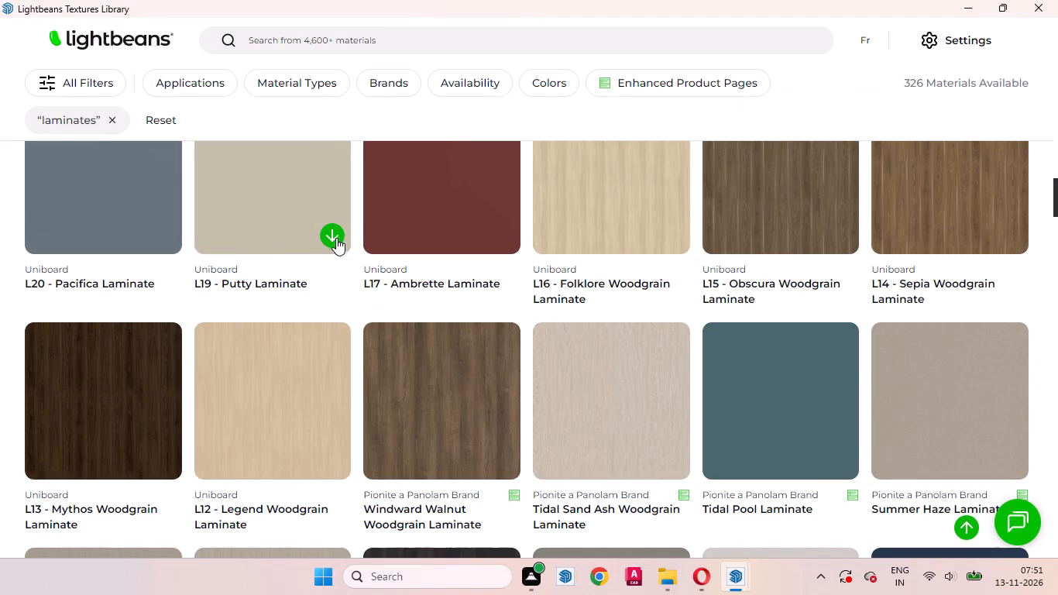
click(333, 236)
Look through more of the laminate finishes in the library, then return to the cabinet model.
scroll(544, 311, down, 4)
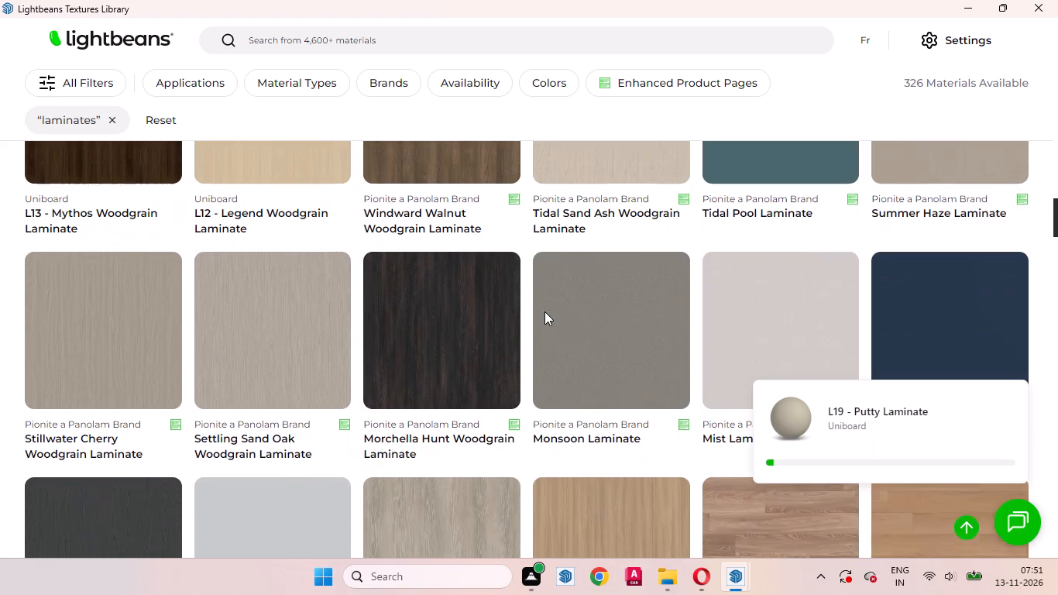
scroll(544, 311, down, 7)
scroll(544, 315, up, 1)
scroll(544, 315, down, 10)
scroll(607, 282, down, 3)
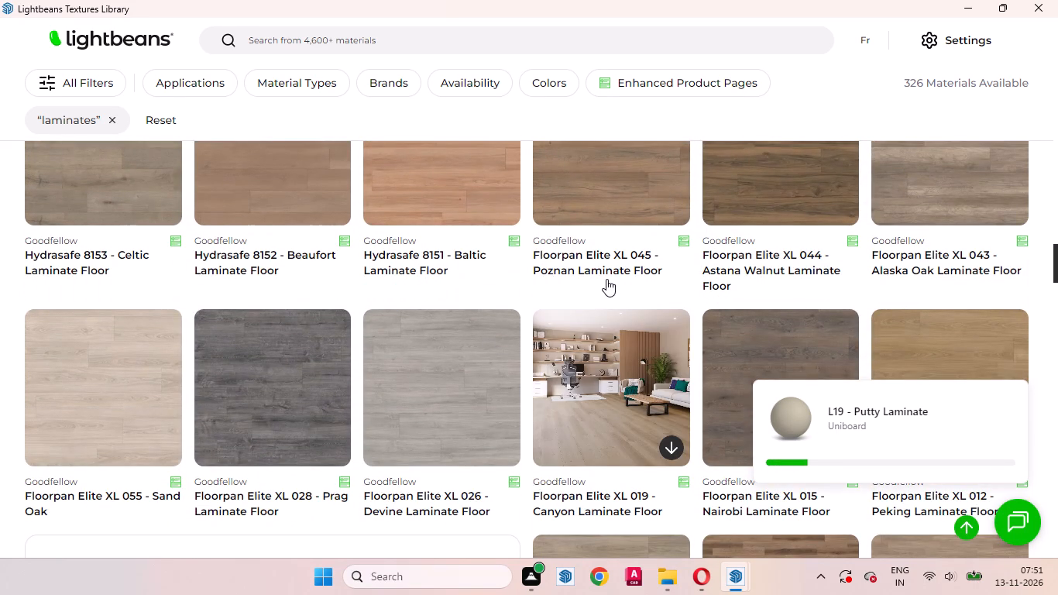
scroll(520, 342, down, 3)
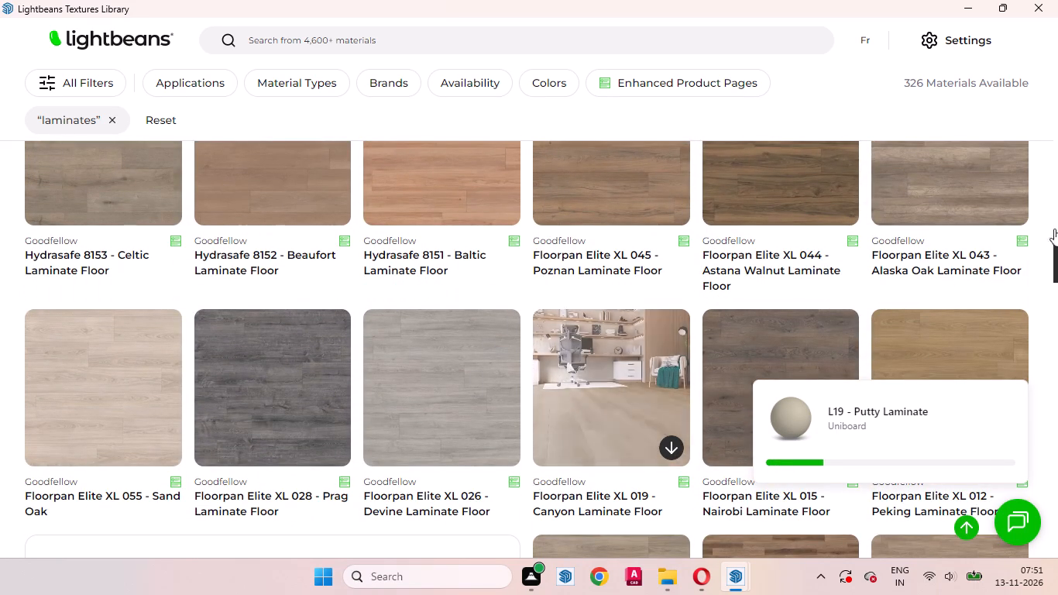
drag(1057, 256, 1057, 279)
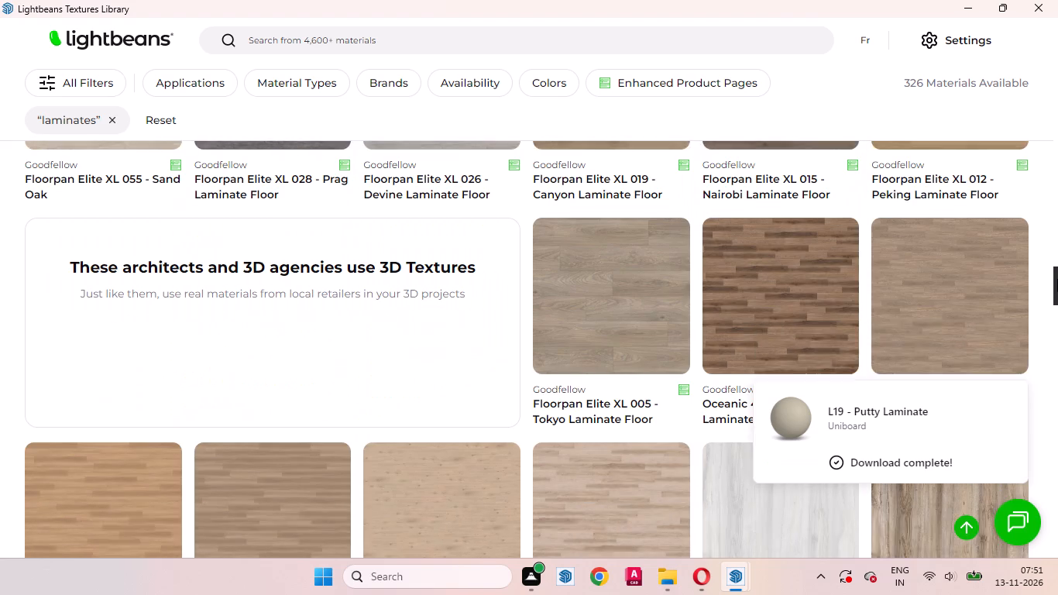
drag(1057, 279, 1057, 199)
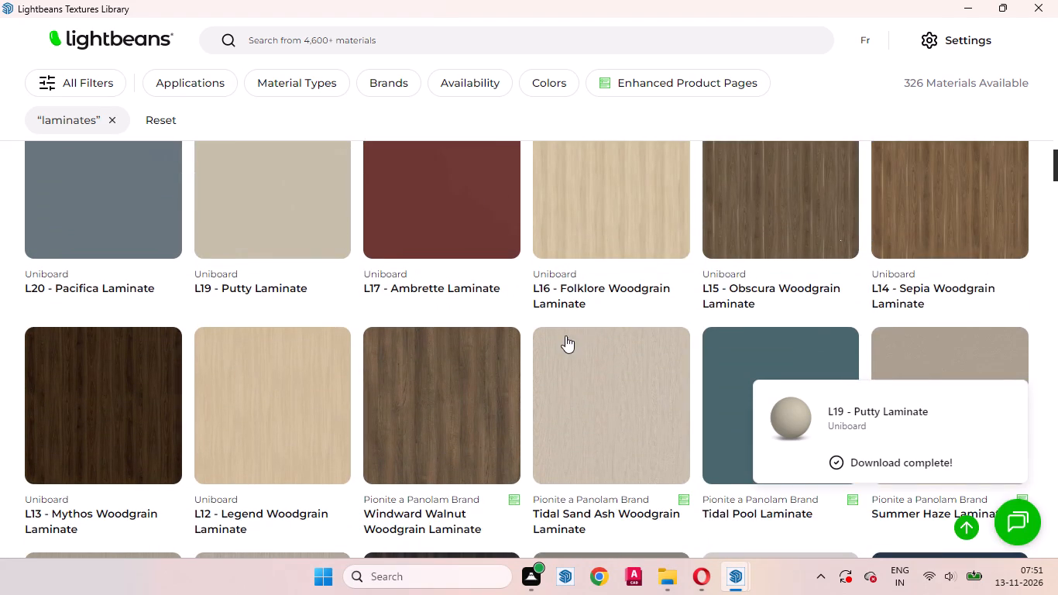
scroll(560, 338, down, 2)
click(962, 12)
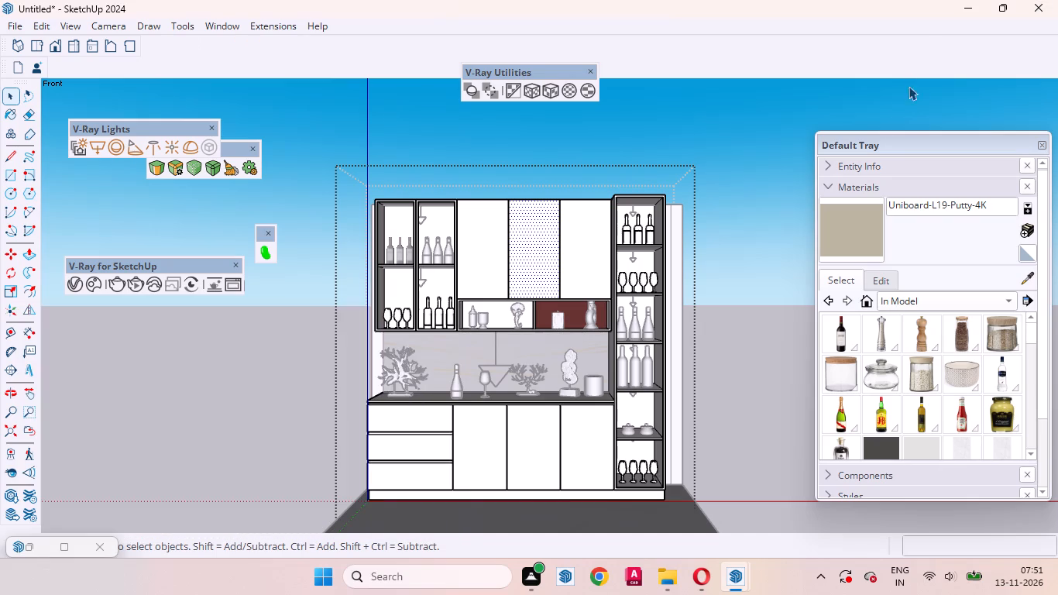
Paint the middle upper door's front face with Uniboard-L19-Putty-4K and leave the cabinet group.
click(867, 236)
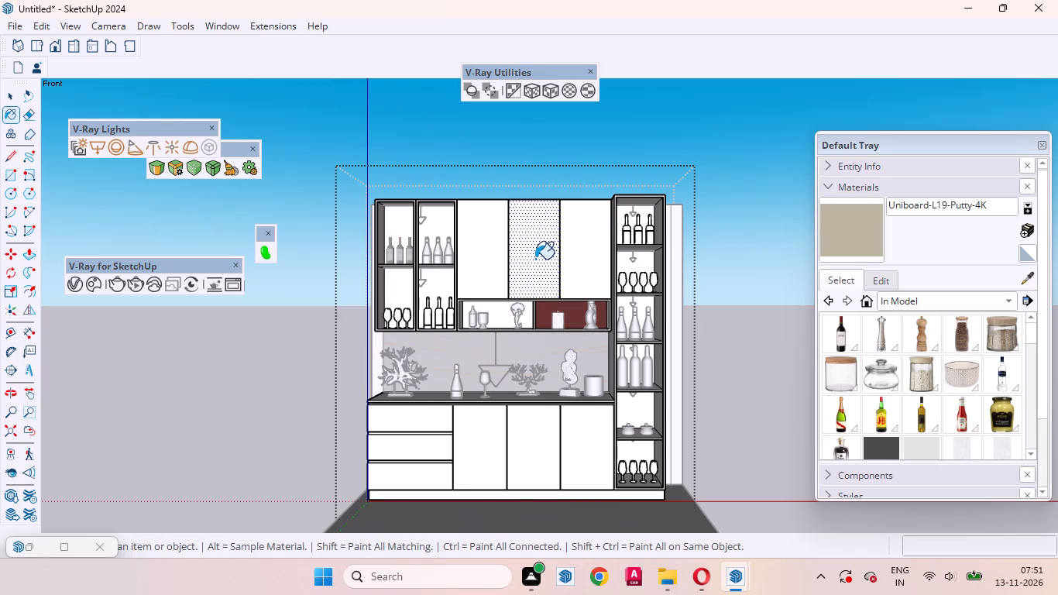
click(535, 259)
scroll(540, 246, up, 7)
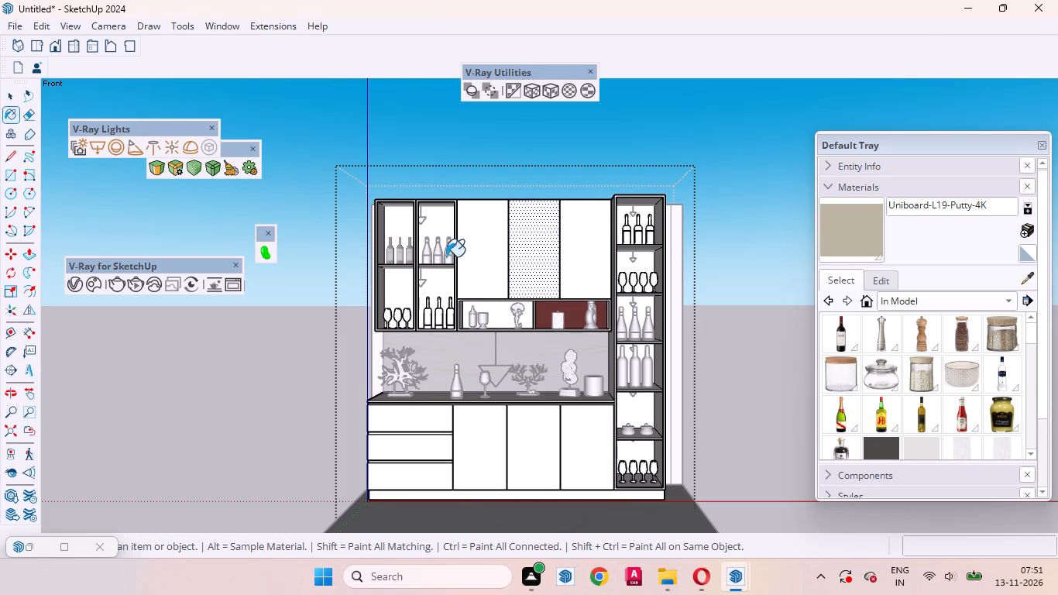
click(524, 241)
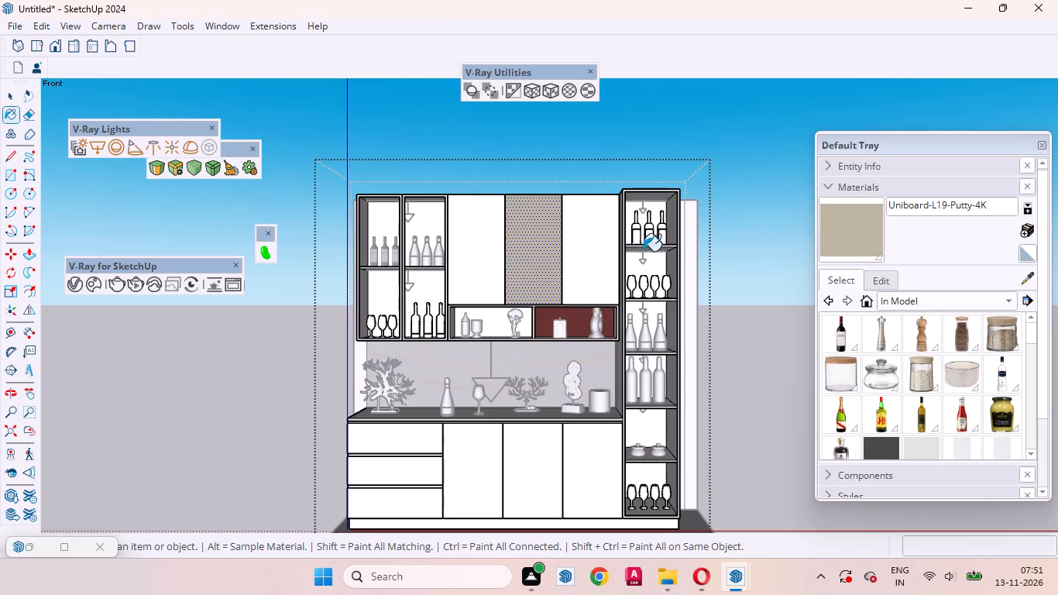
drag(692, 264, 705, 265)
key(space)
click(750, 281)
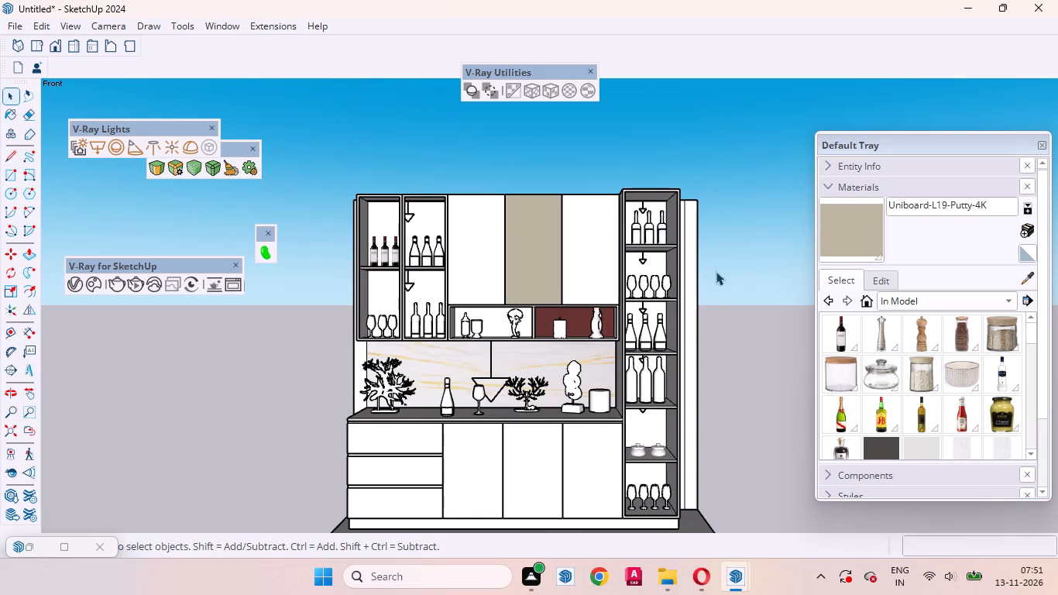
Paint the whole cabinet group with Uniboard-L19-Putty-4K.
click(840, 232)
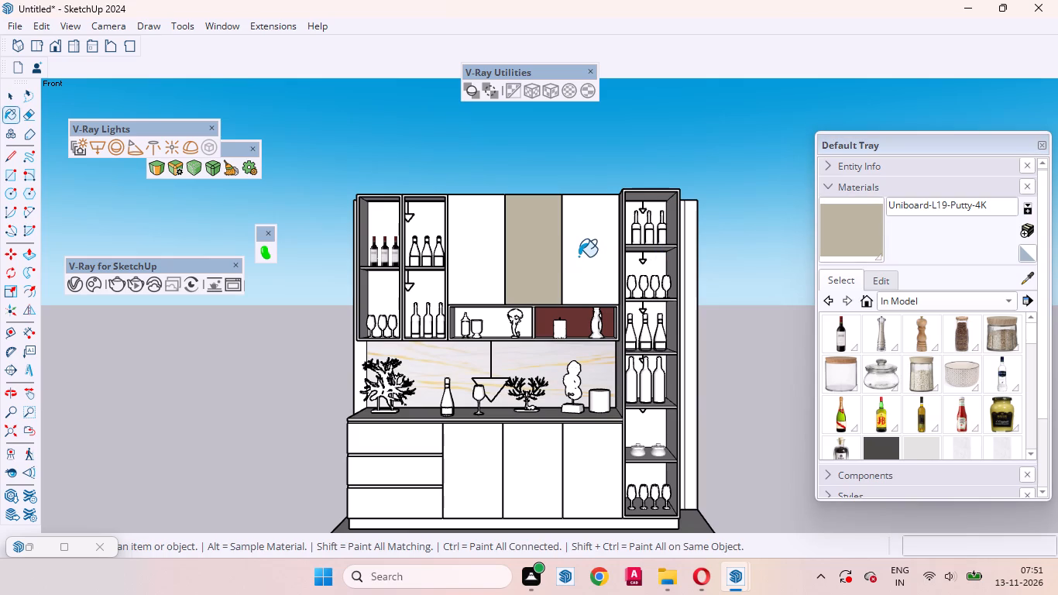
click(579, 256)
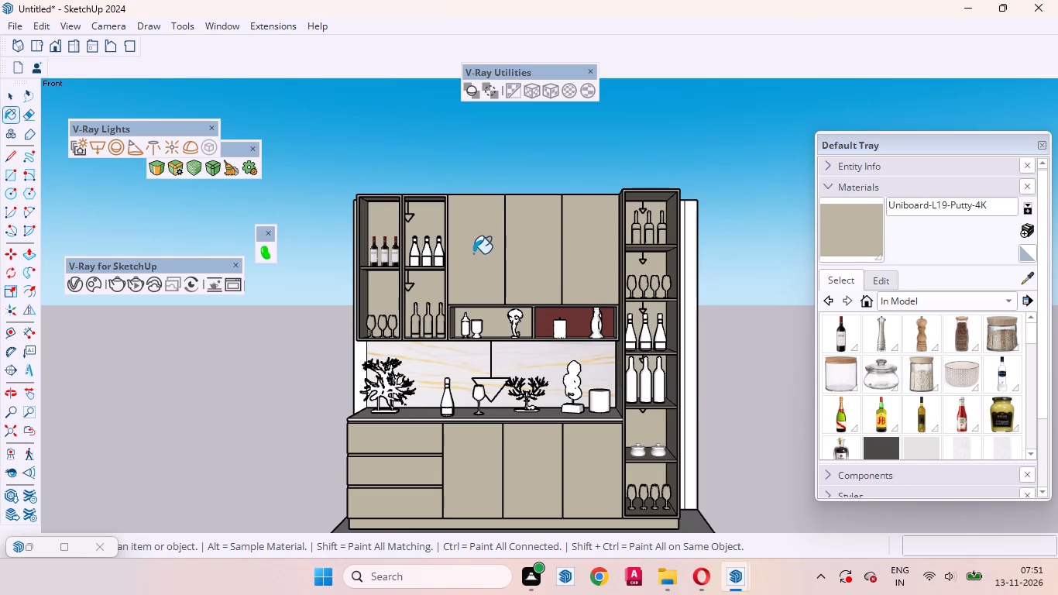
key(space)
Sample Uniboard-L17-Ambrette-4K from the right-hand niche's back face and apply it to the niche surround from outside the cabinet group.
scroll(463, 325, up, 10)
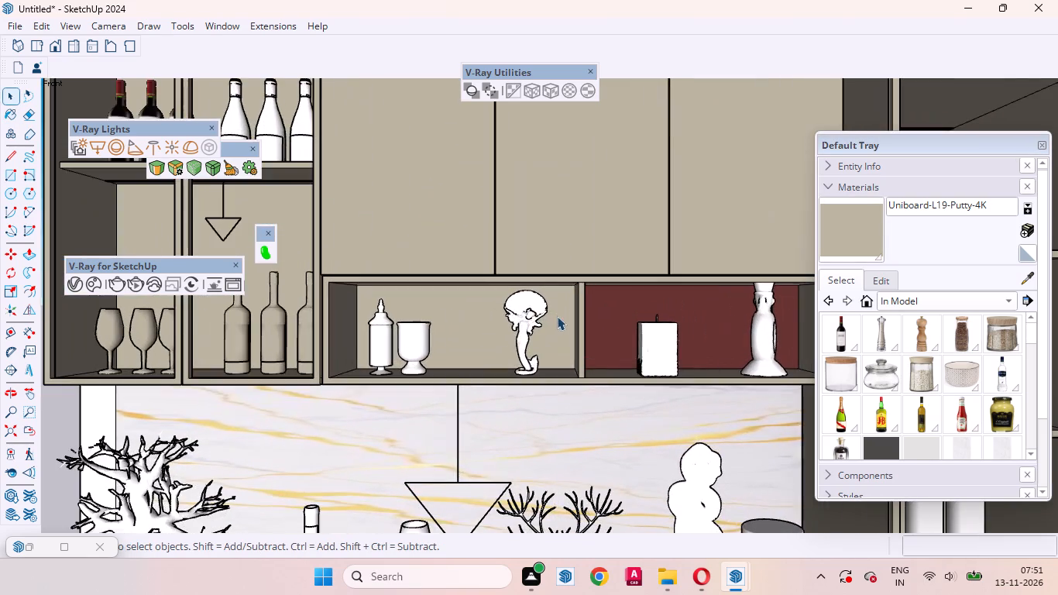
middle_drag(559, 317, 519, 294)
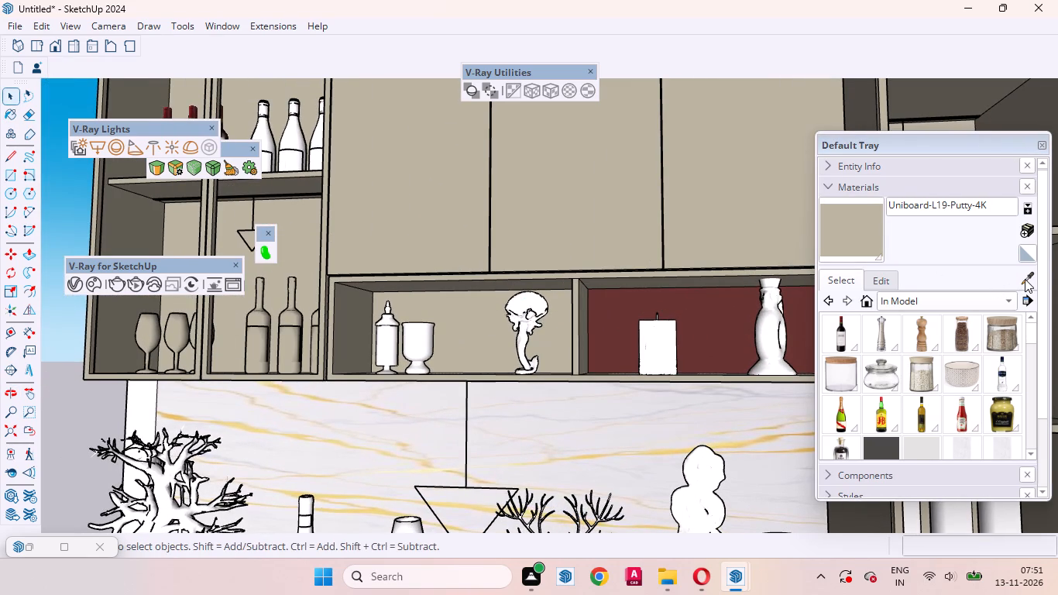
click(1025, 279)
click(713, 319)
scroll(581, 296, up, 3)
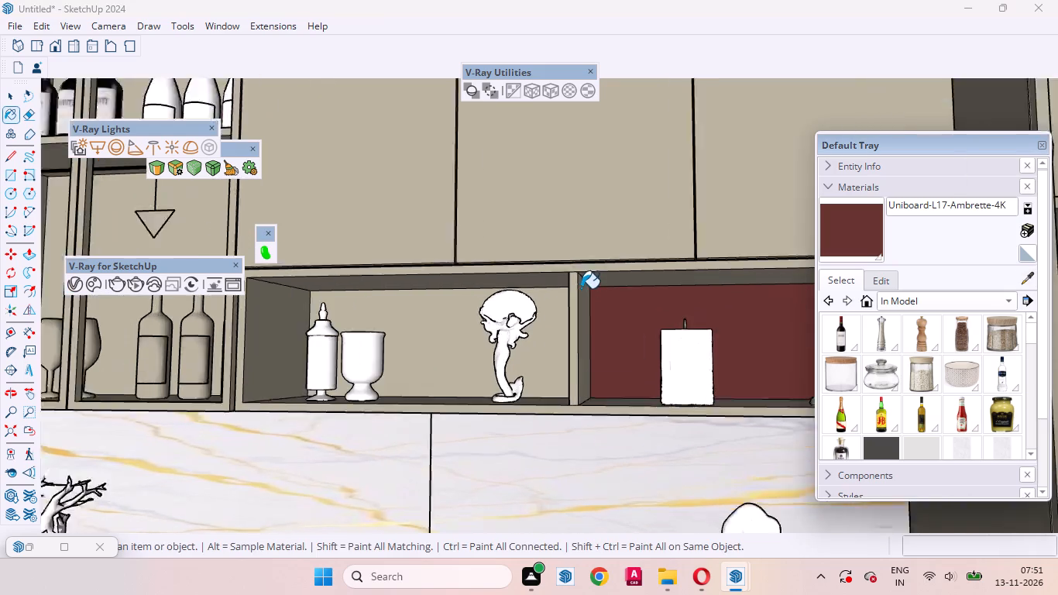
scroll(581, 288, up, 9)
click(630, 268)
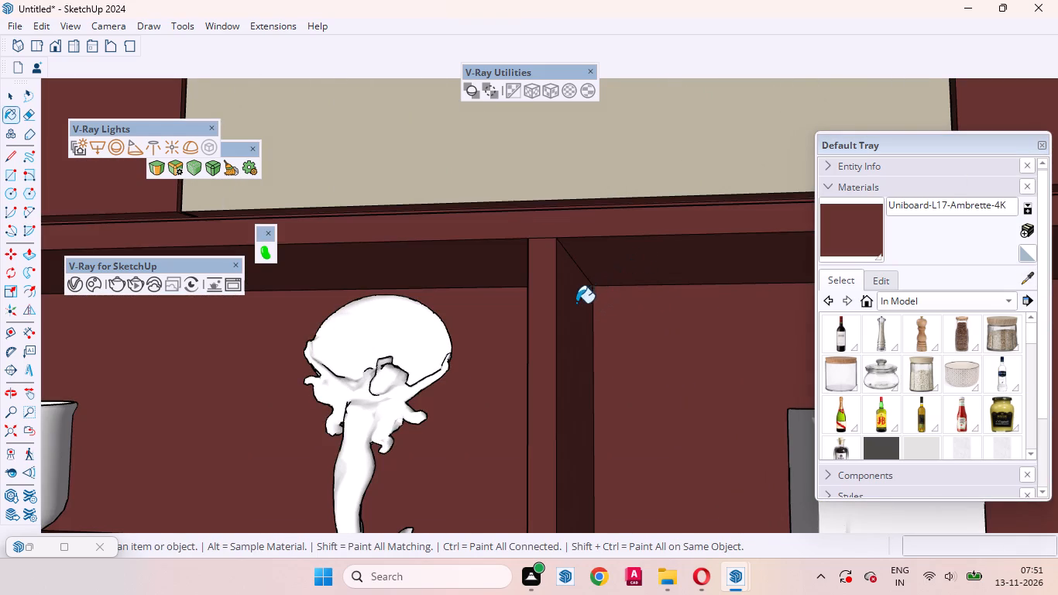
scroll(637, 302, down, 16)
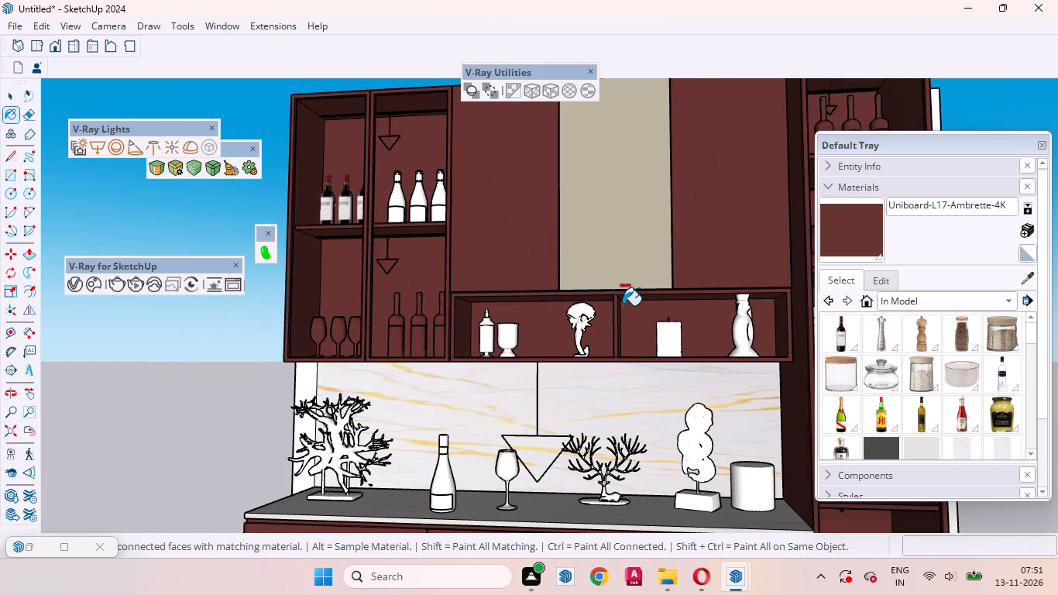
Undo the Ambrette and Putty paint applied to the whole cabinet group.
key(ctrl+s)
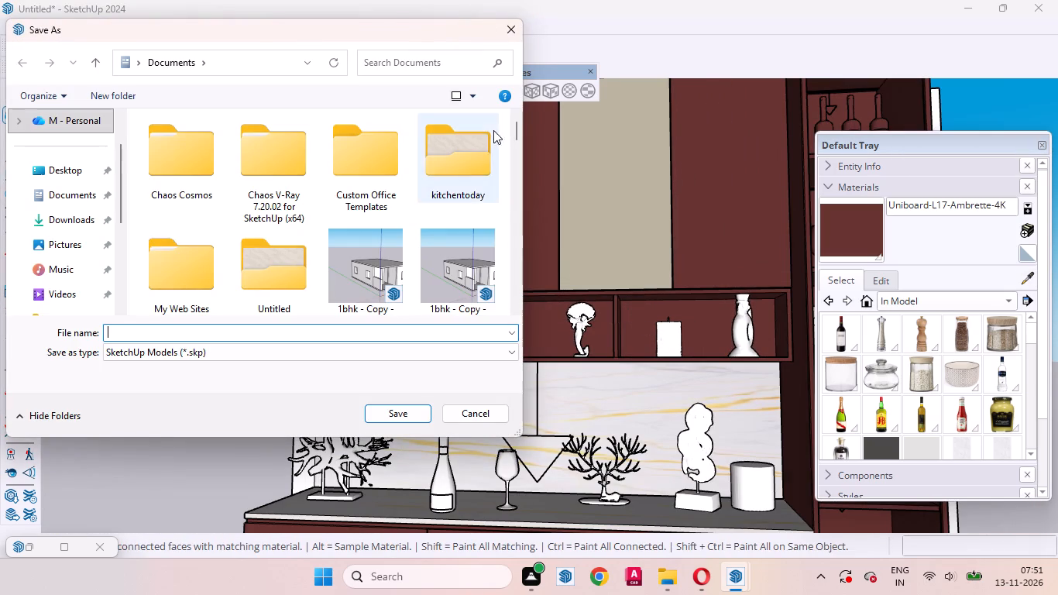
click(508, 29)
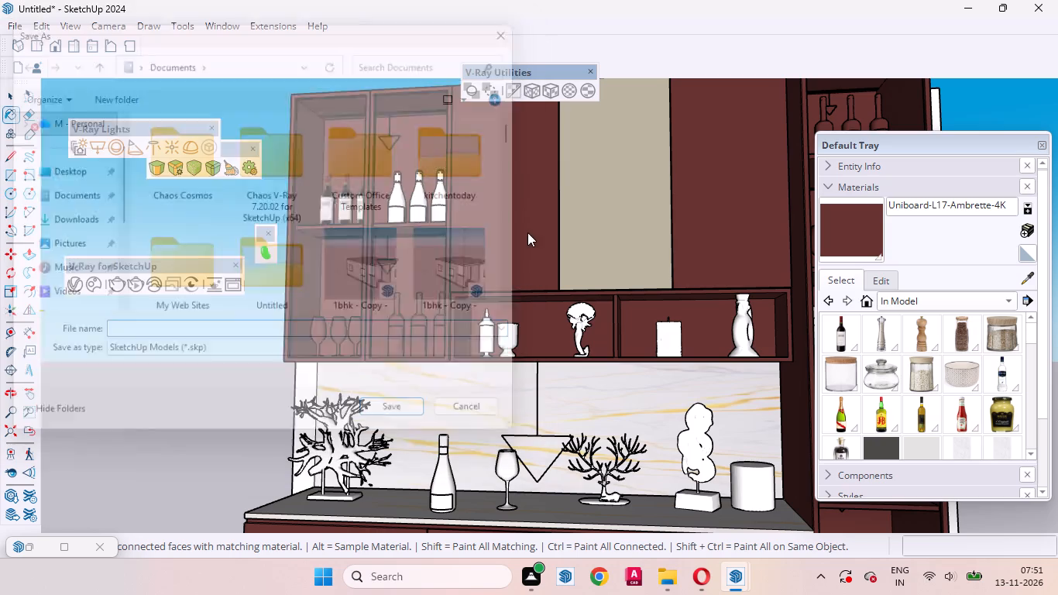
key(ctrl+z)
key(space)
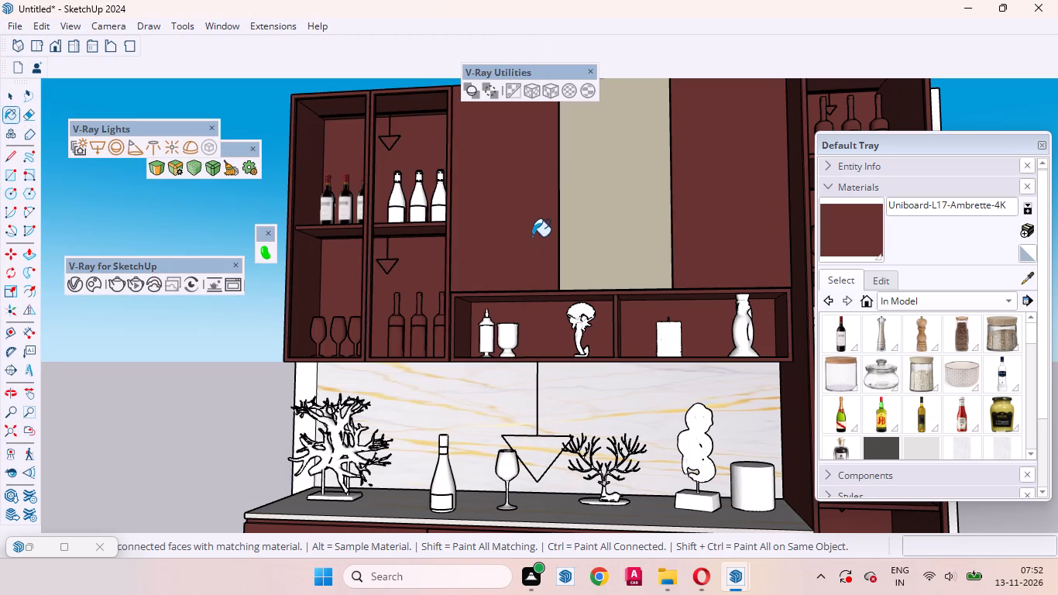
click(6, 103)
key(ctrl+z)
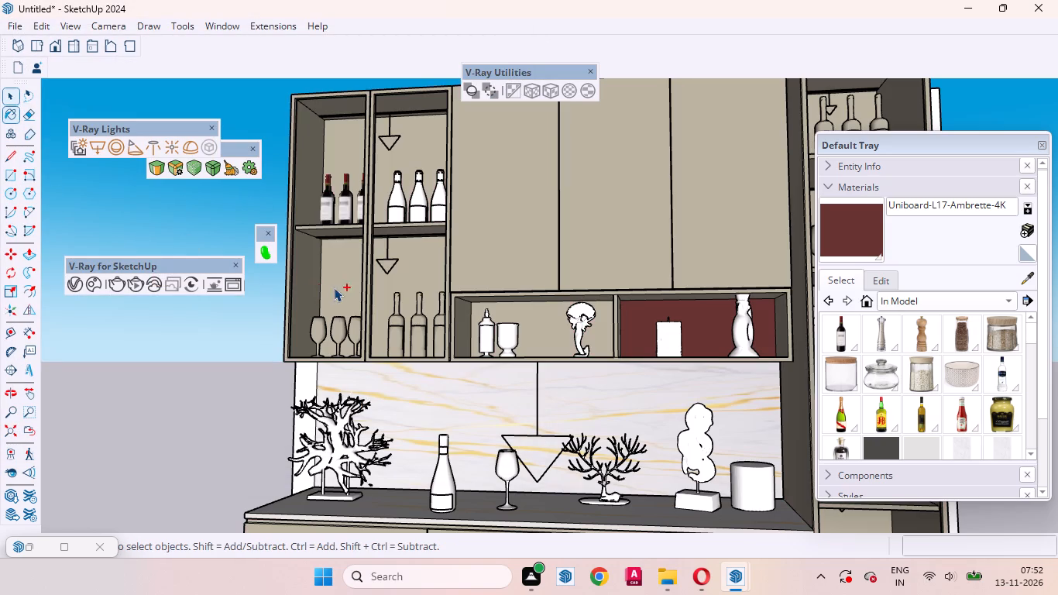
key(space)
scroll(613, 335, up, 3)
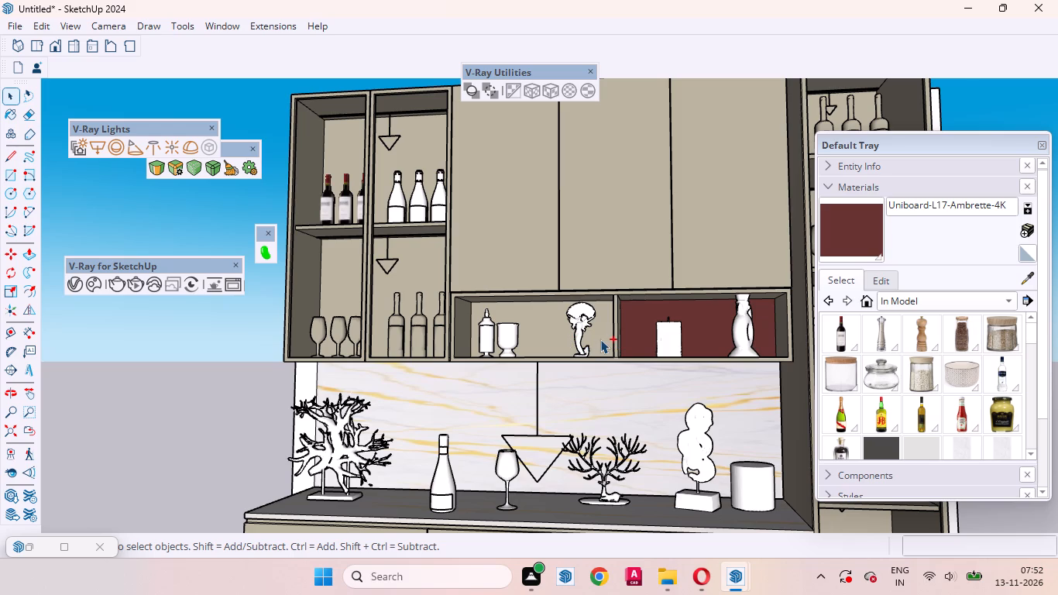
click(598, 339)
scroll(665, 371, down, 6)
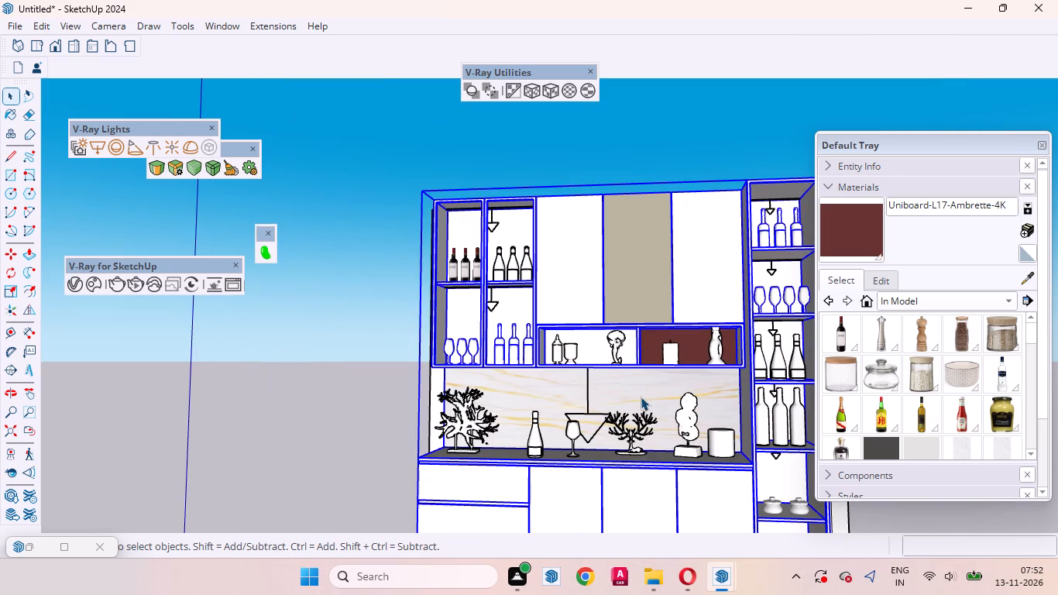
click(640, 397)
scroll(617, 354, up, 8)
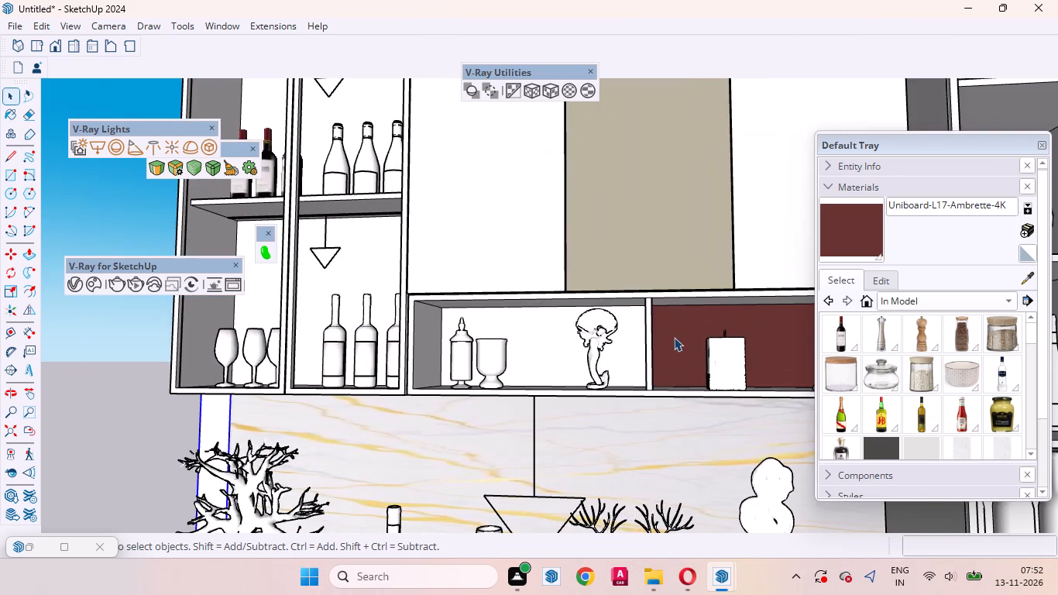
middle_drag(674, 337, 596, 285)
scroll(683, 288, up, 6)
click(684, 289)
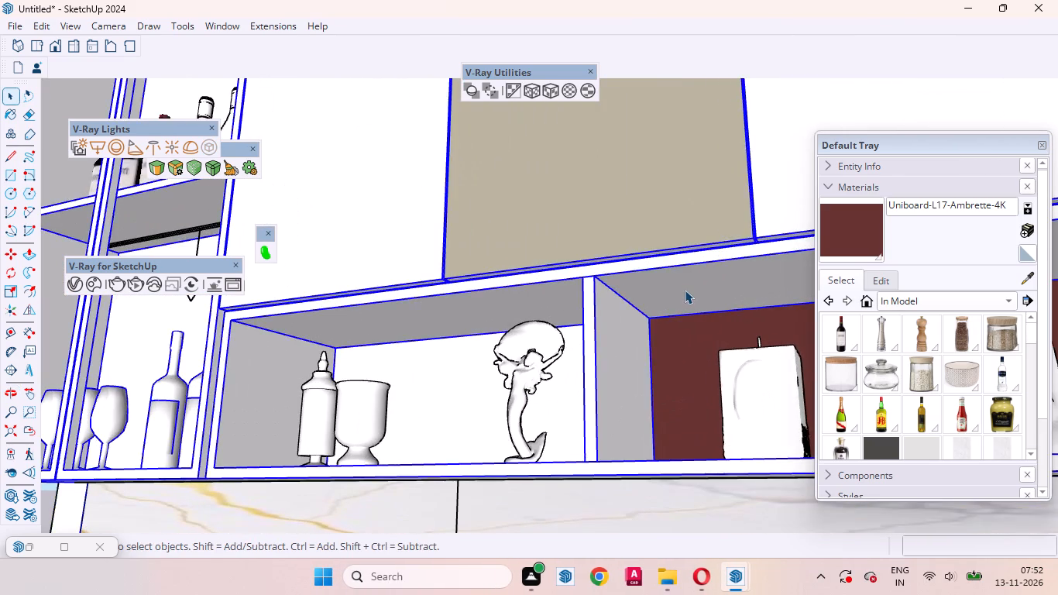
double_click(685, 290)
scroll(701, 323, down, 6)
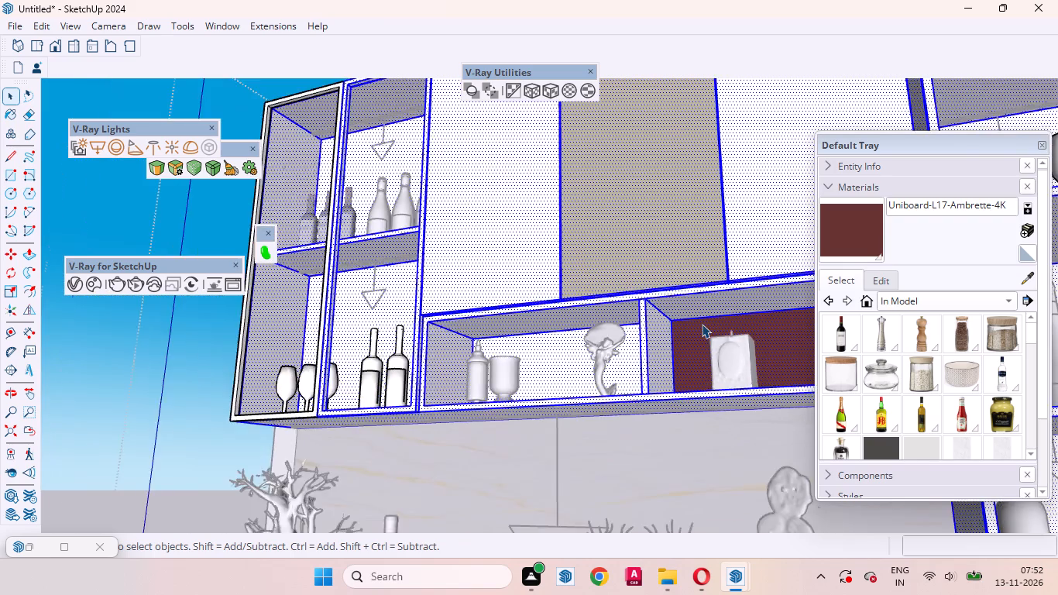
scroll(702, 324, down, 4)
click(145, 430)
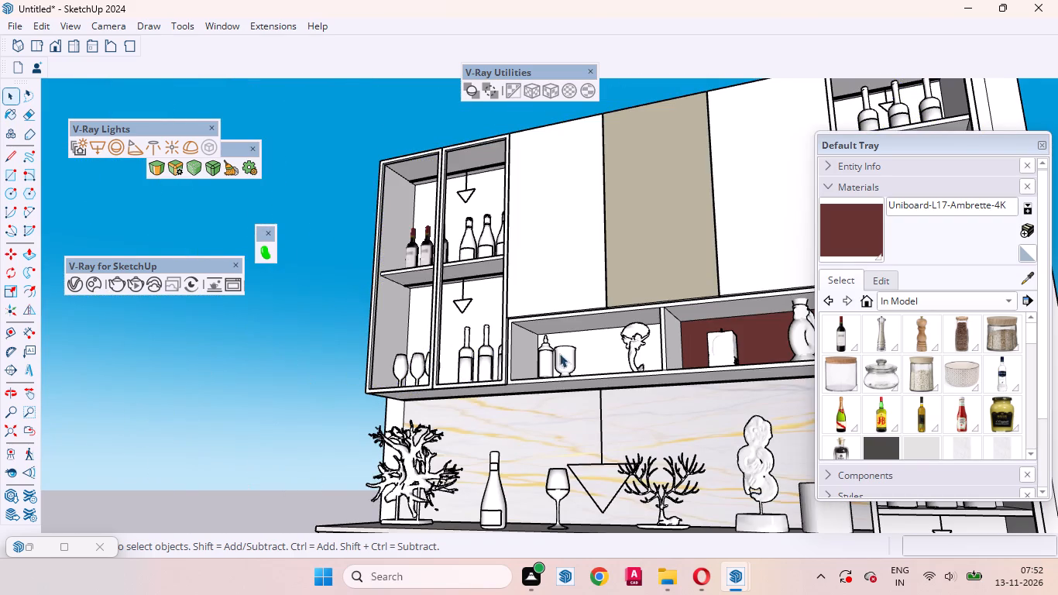
Sample Uniboard-L19-Putty-4K from the middle upper door and paint the whole cabinet group with it.
middle_drag(561, 356, 638, 404)
click(754, 271)
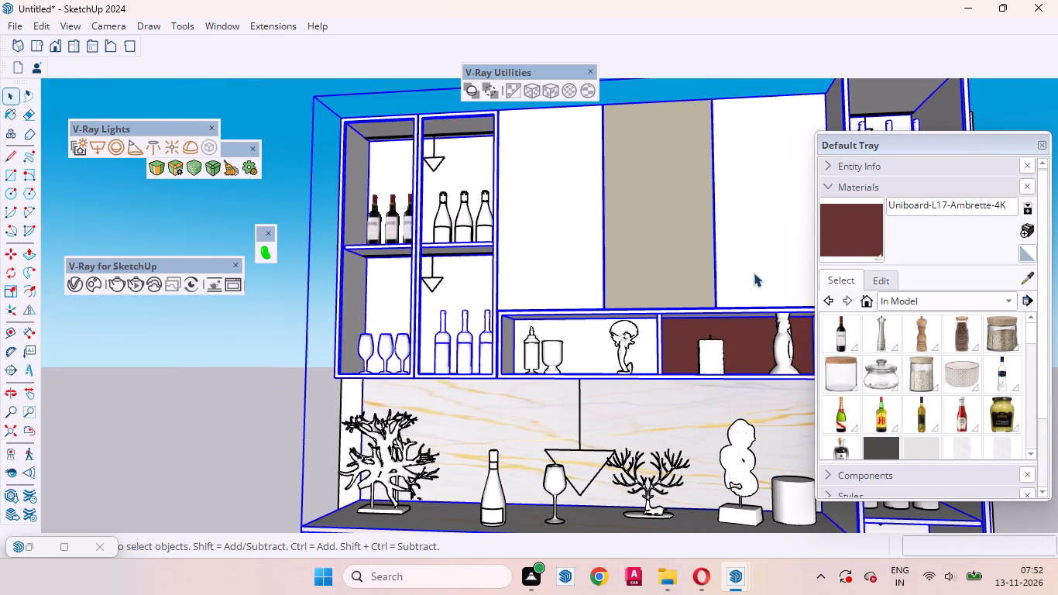
click(1029, 280)
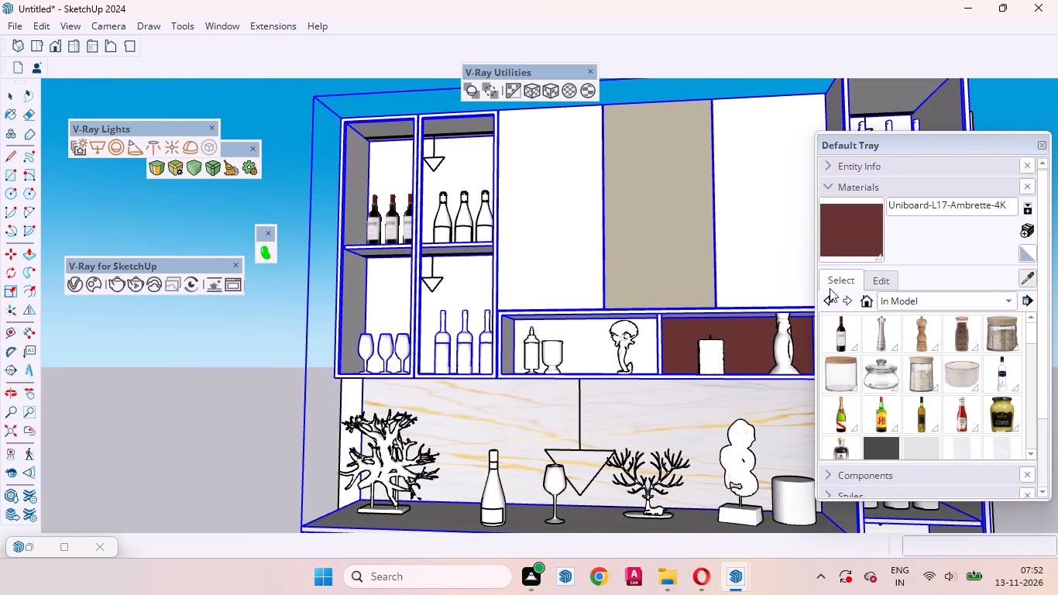
click(689, 262)
click(759, 244)
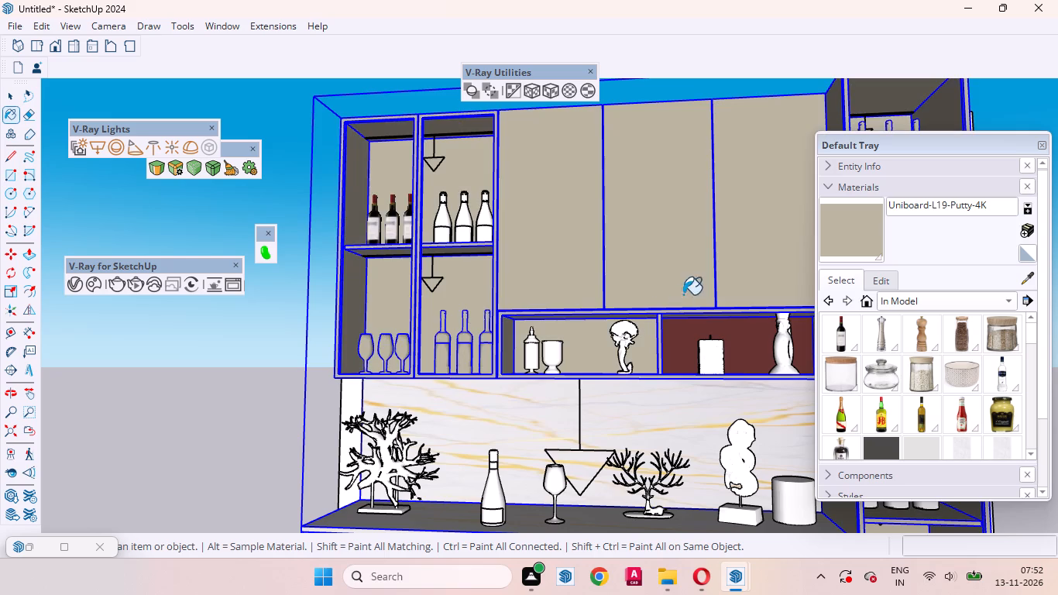
key(space)
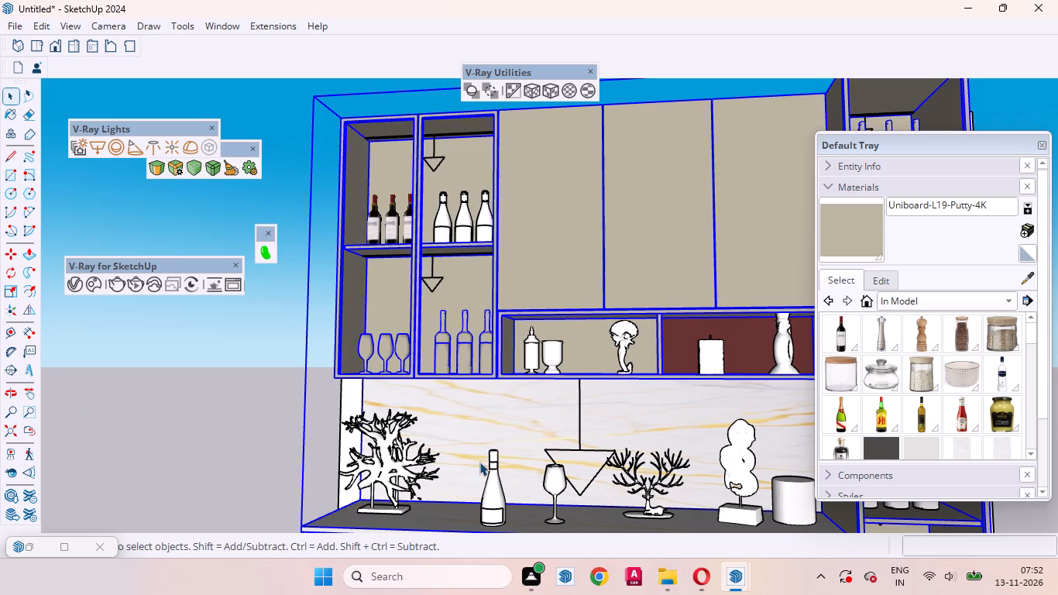
key(space)
Sample Uniboard-L17-Ambrette-4K from the right-hand niche's back and paint the divider's inner side face in that niche, inside the cabinet group.
click(682, 342)
click(683, 340)
click(1031, 277)
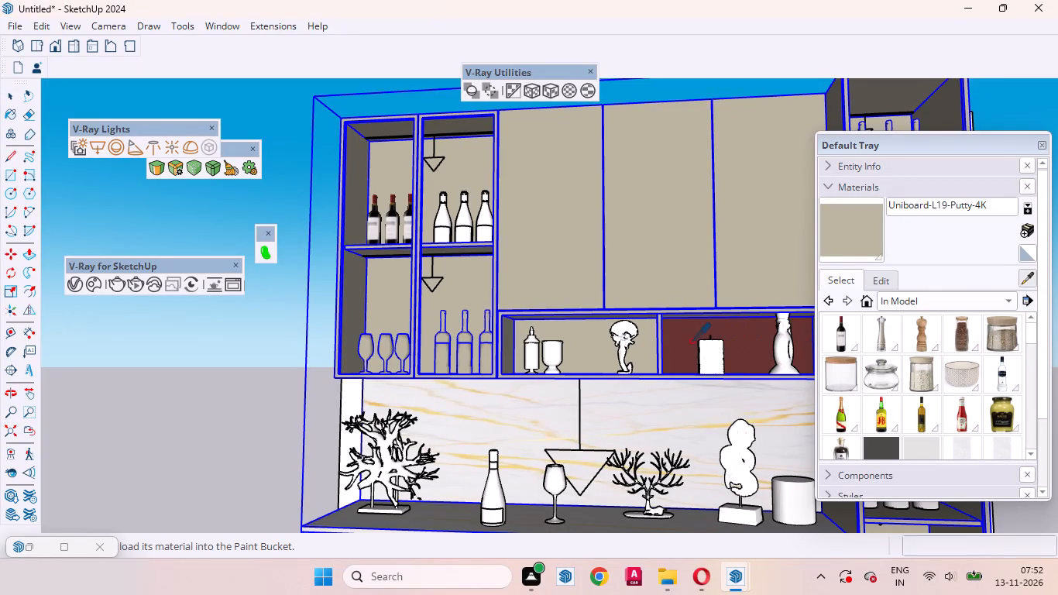
click(680, 340)
click(5, 99)
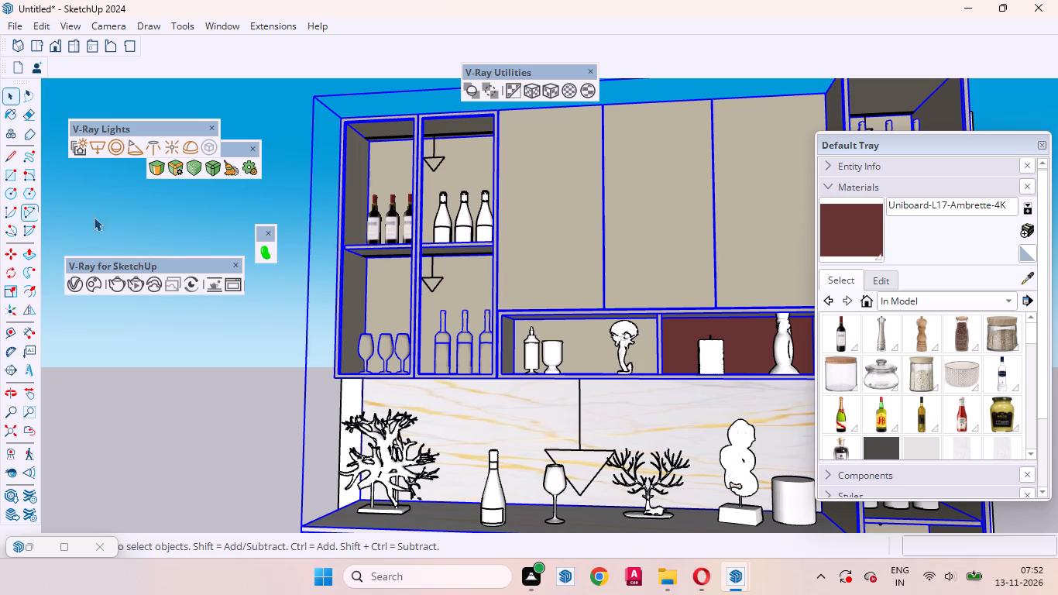
click(686, 339)
scroll(704, 320, up, 6)
double_click(650, 349)
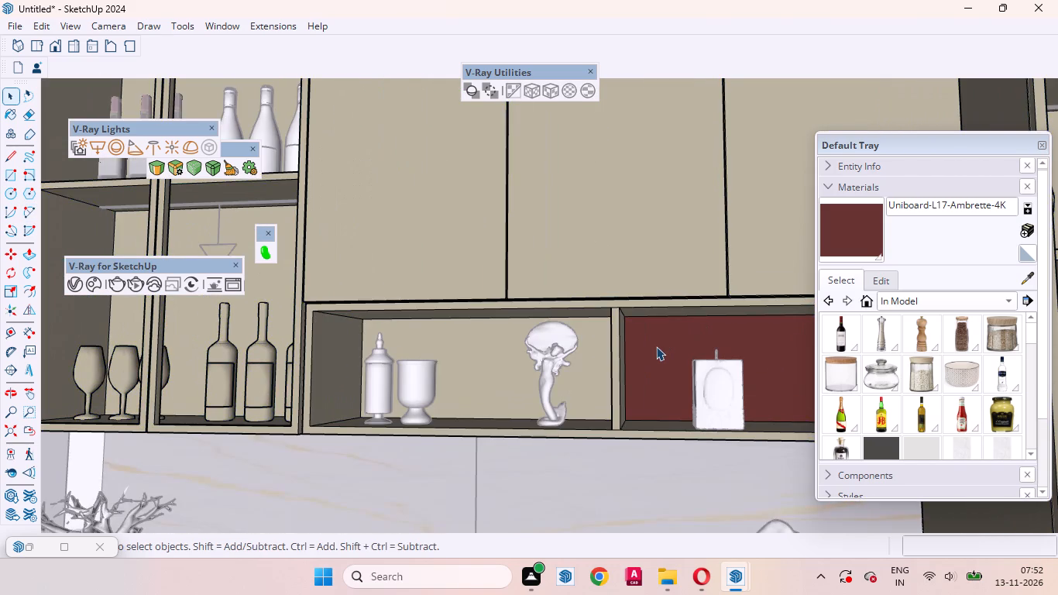
scroll(627, 315, up, 3)
click(623, 344)
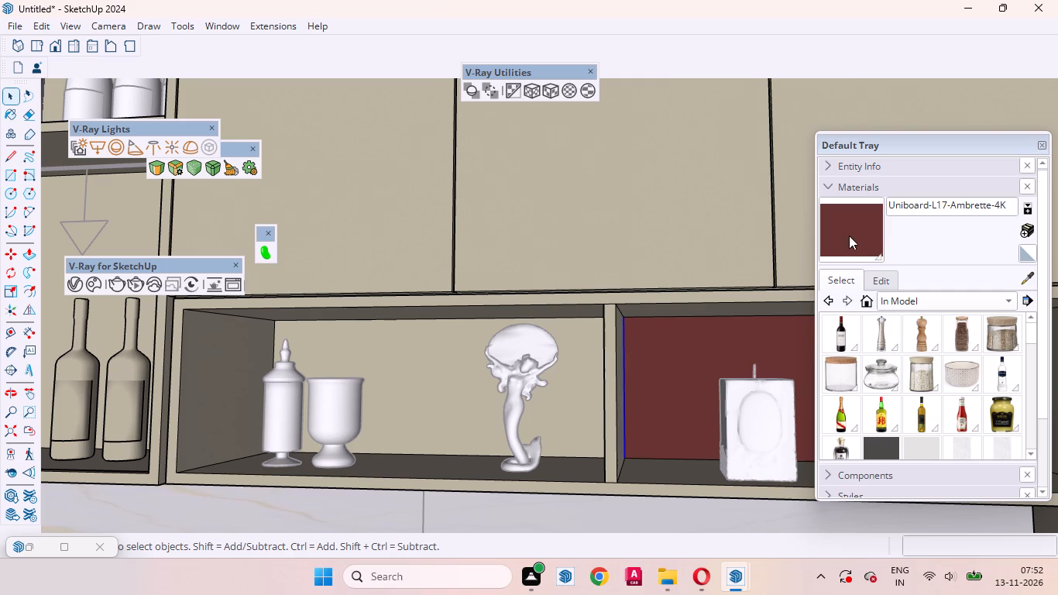
click(853, 231)
scroll(623, 380, up, 4)
middle_drag(603, 390, 482, 430)
click(582, 370)
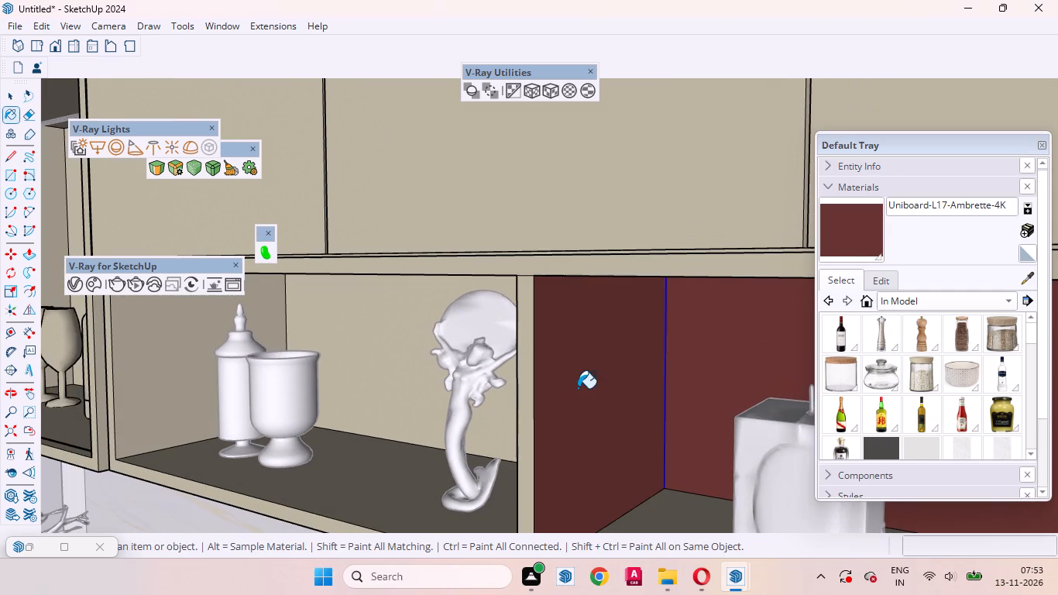
Paint the right-hand niche's ceiling, the front face of its top rail and the divider's front edge with Uniboard-L17-Ambrette-4K.
middle_drag(591, 367, 603, 237)
scroll(619, 374, down, 3)
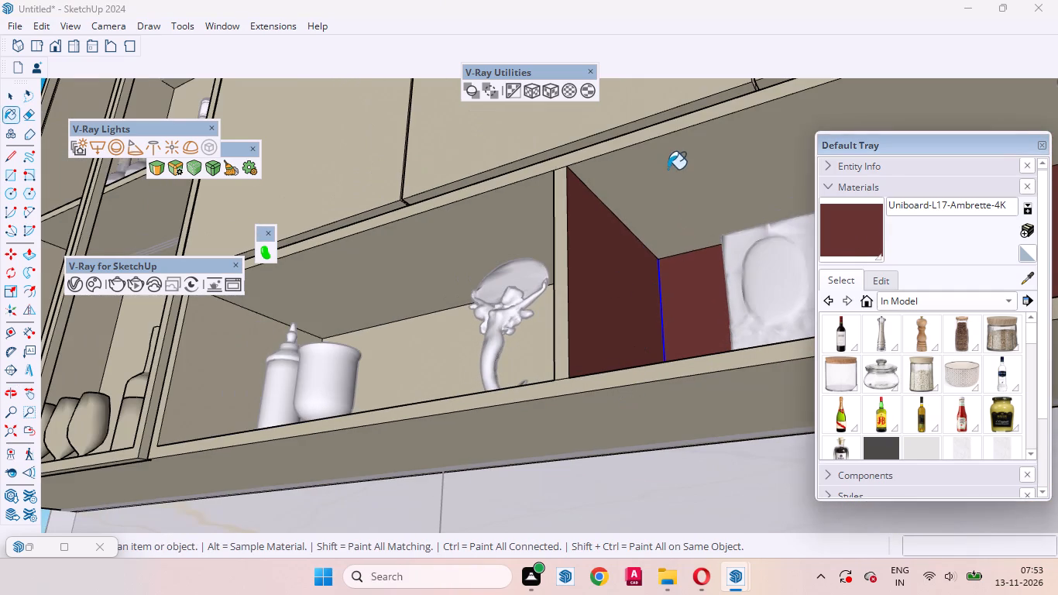
click(668, 168)
scroll(616, 151, up, 5)
click(609, 138)
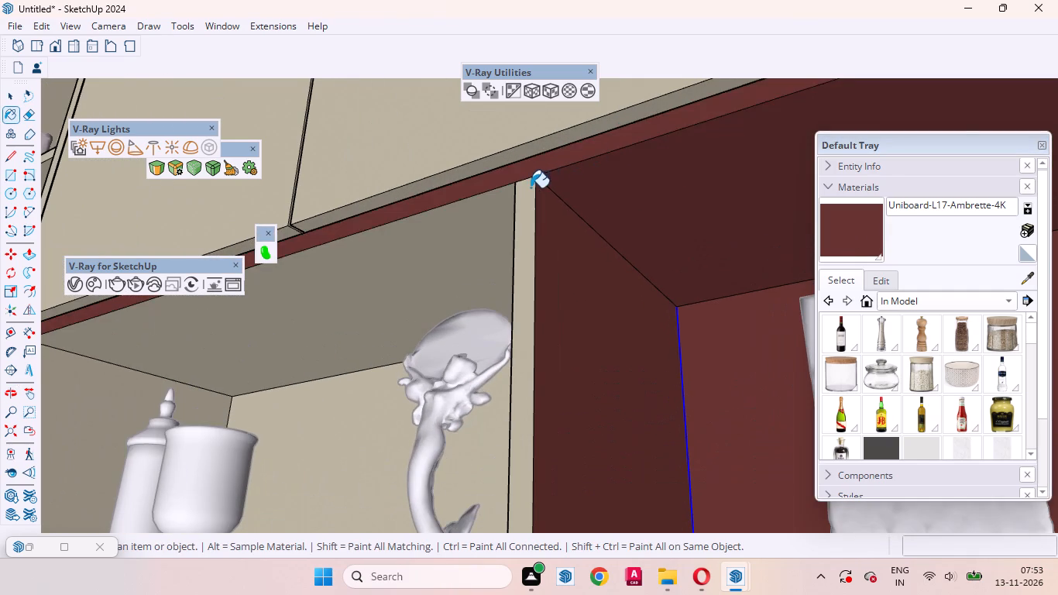
scroll(531, 188, up, 7)
click(521, 191)
middle_drag(521, 193, 603, 242)
Erase the short seam edges where the niche divider's front face meets the top and bottom rails.
key(space)
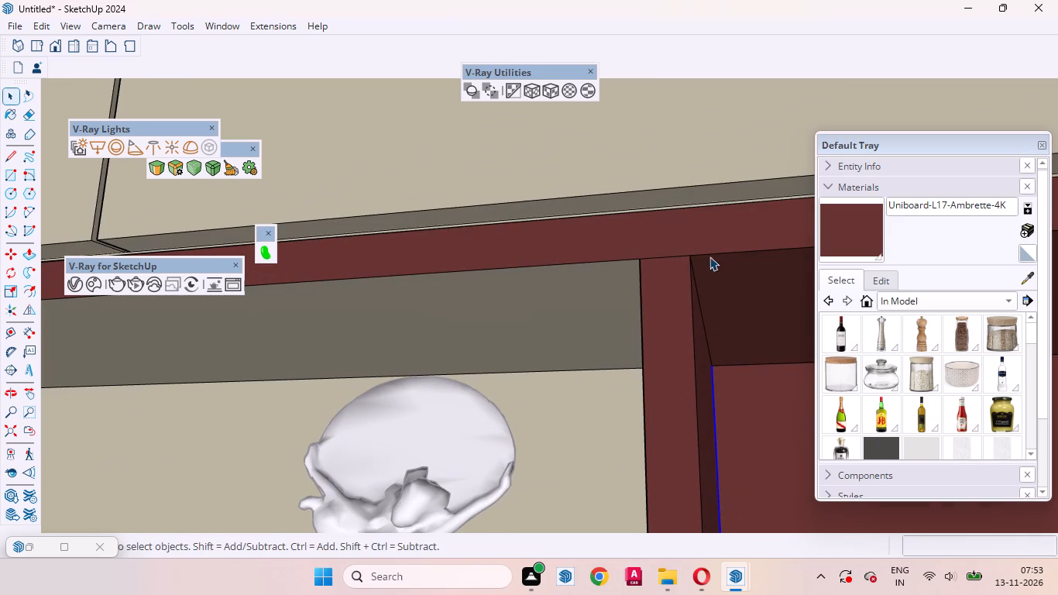
click(665, 256)
right_click(665, 256)
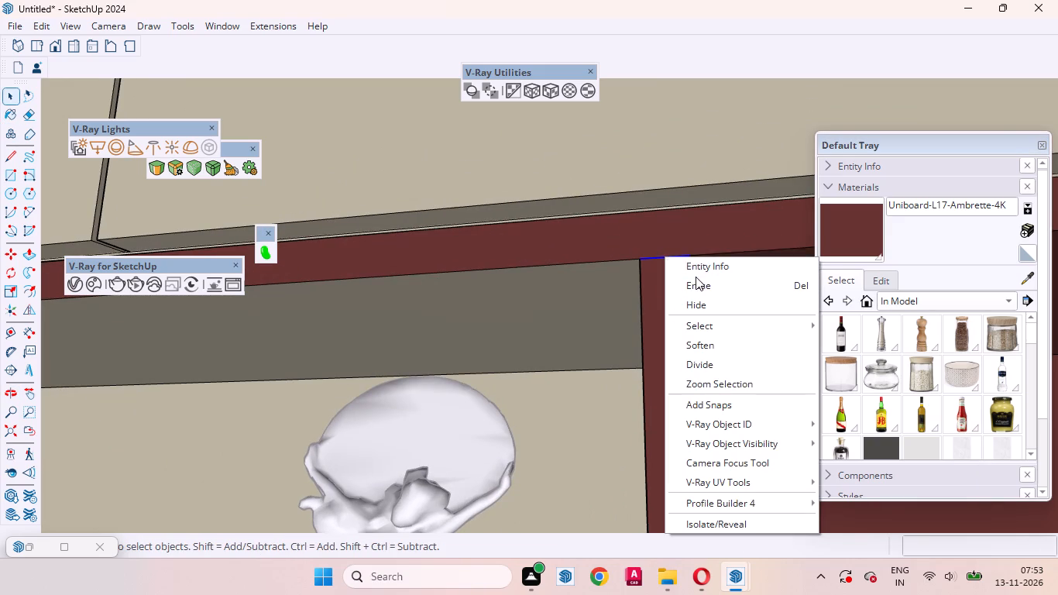
click(696, 277)
scroll(669, 268, down, 11)
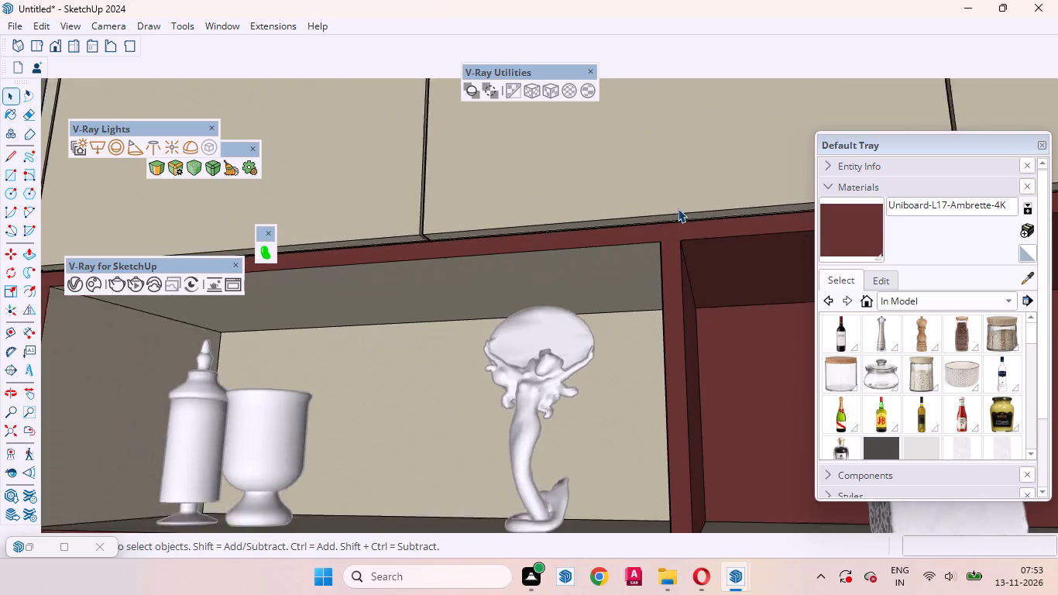
scroll(678, 208, down, 4)
scroll(683, 432, up, 4)
click(675, 407)
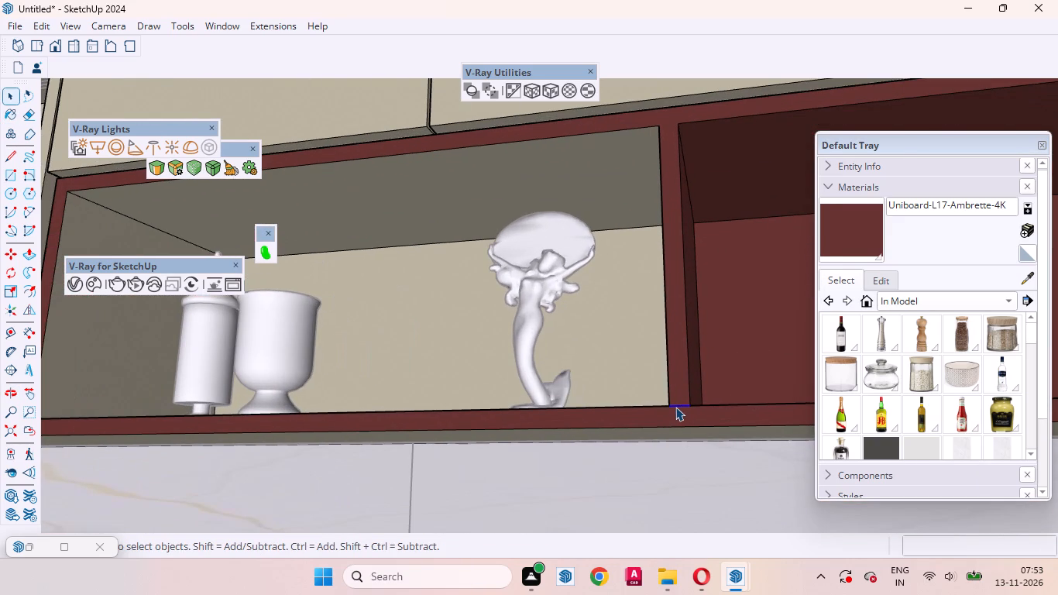
right_click(675, 407)
click(708, 159)
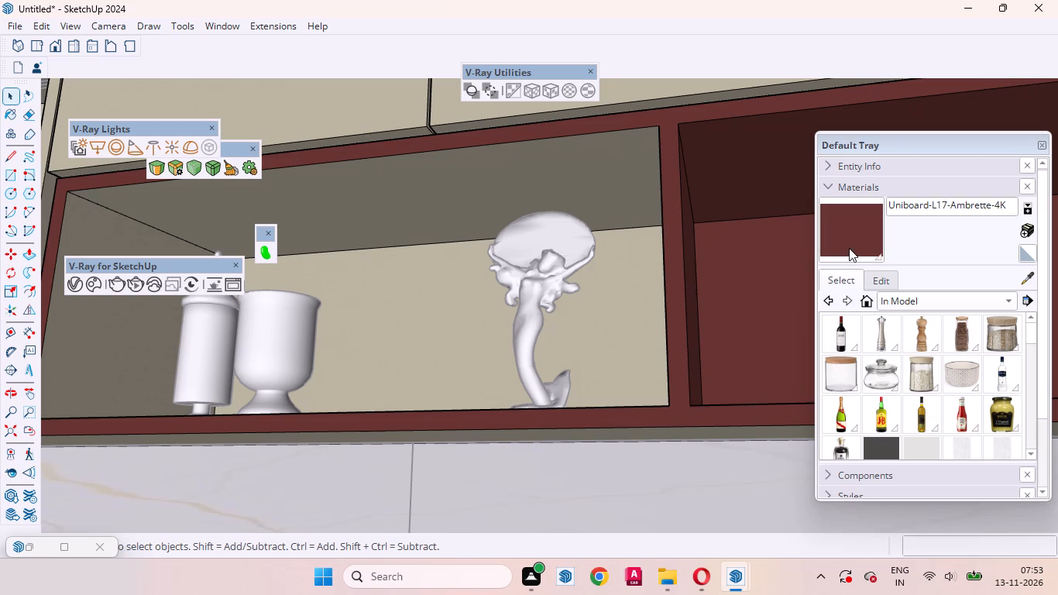
Paint the left-hand open niche's back, ceiling, floor and both inner side faces with Uniboard-L17-Ambrette-4K.
click(849, 248)
click(624, 310)
click(439, 208)
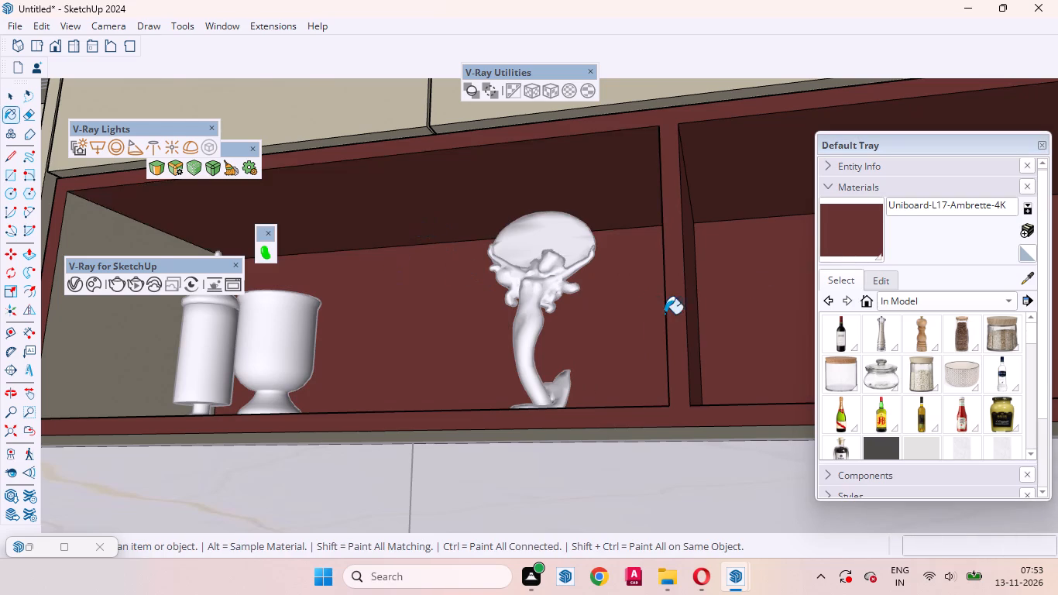
scroll(722, 346, down, 6)
click(379, 342)
scroll(377, 354, up, 4)
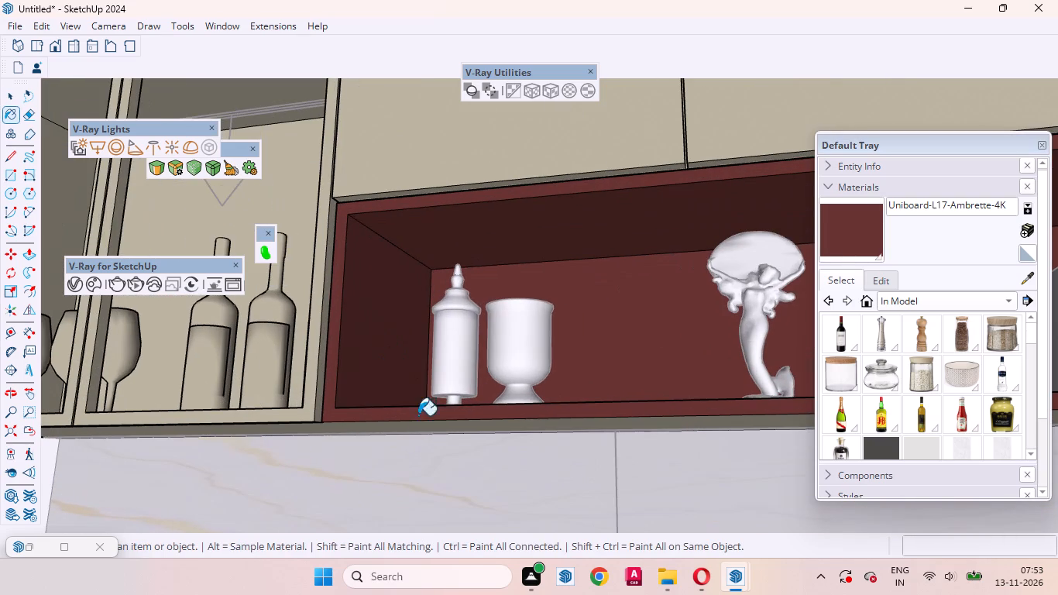
middle_drag(373, 396, 448, 536)
click(661, 463)
scroll(483, 449, down, 4)
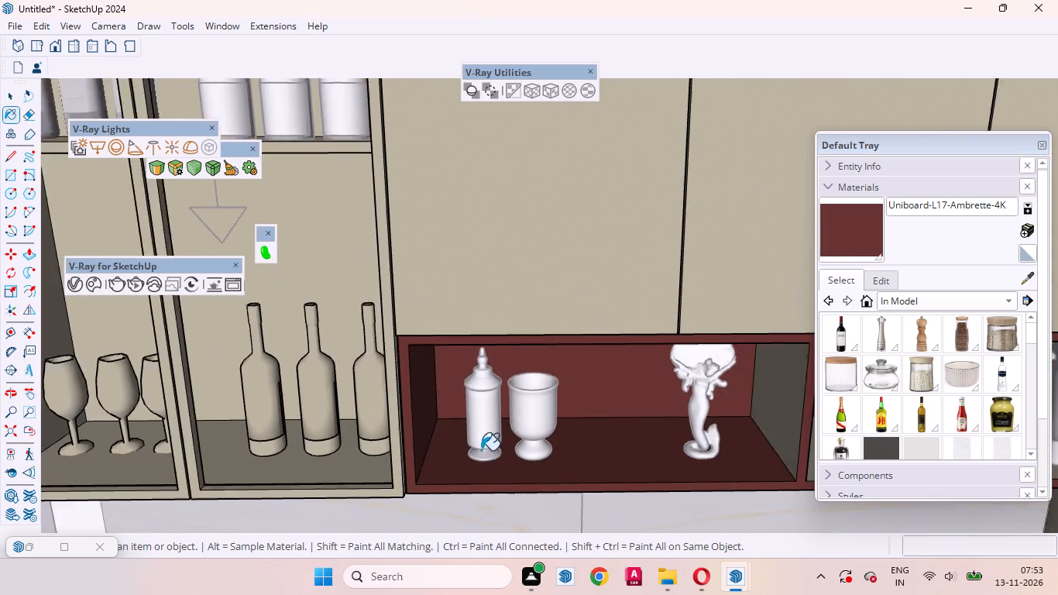
middle_drag(571, 486, 536, 284)
click(775, 327)
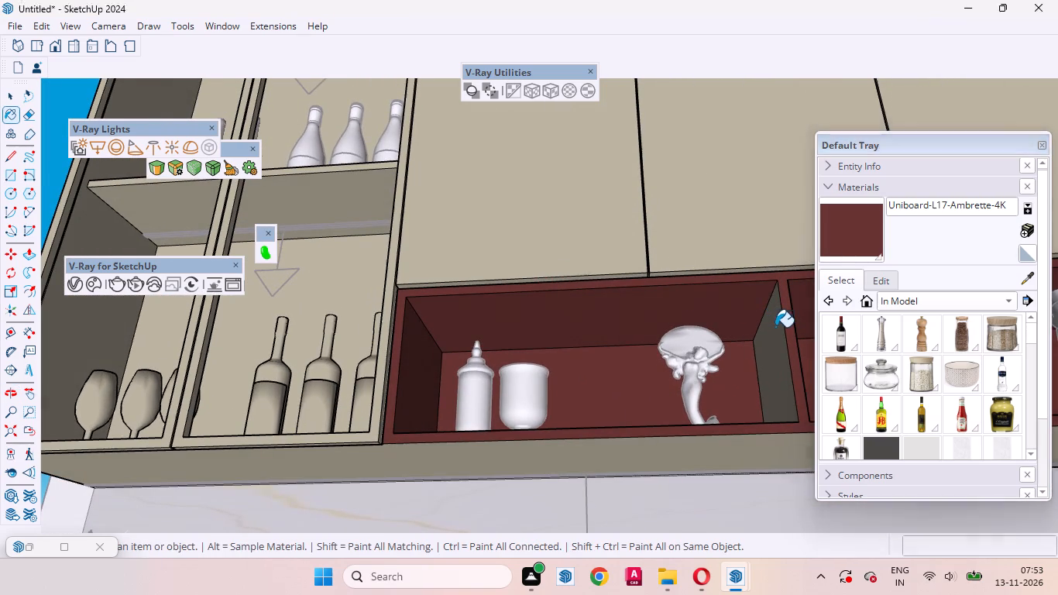
Paint the right-hand niche's outer-end inner side face and its floor with Uniboard-L17-Ambrette-4K.
scroll(507, 400, down, 3)
scroll(445, 425, up, 3)
middle_drag(449, 386, 493, 421)
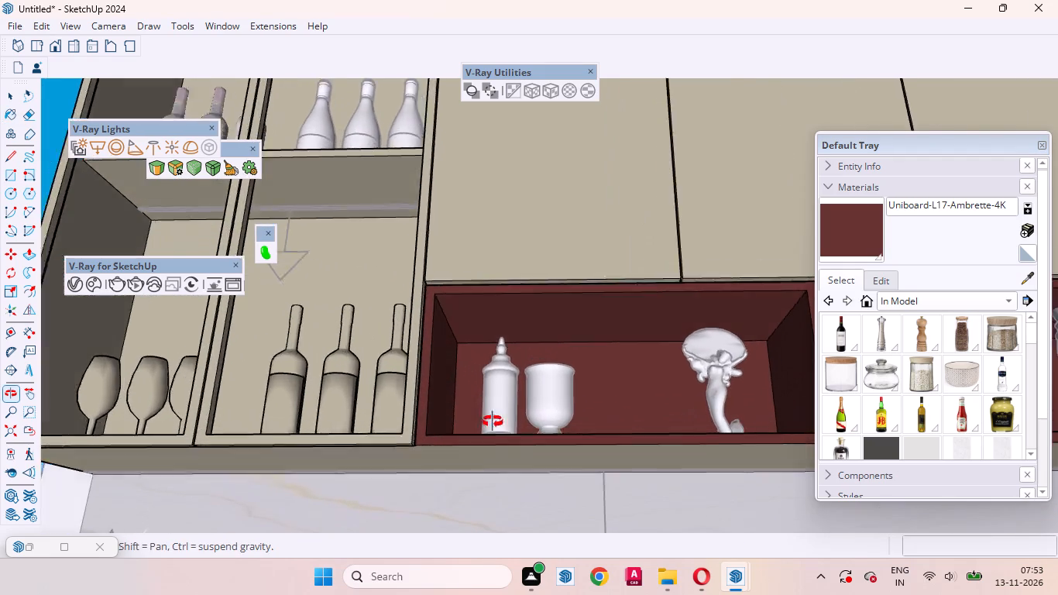
middle_drag(493, 421, 508, 502)
scroll(402, 422, down, 10)
scroll(634, 412, up, 3)
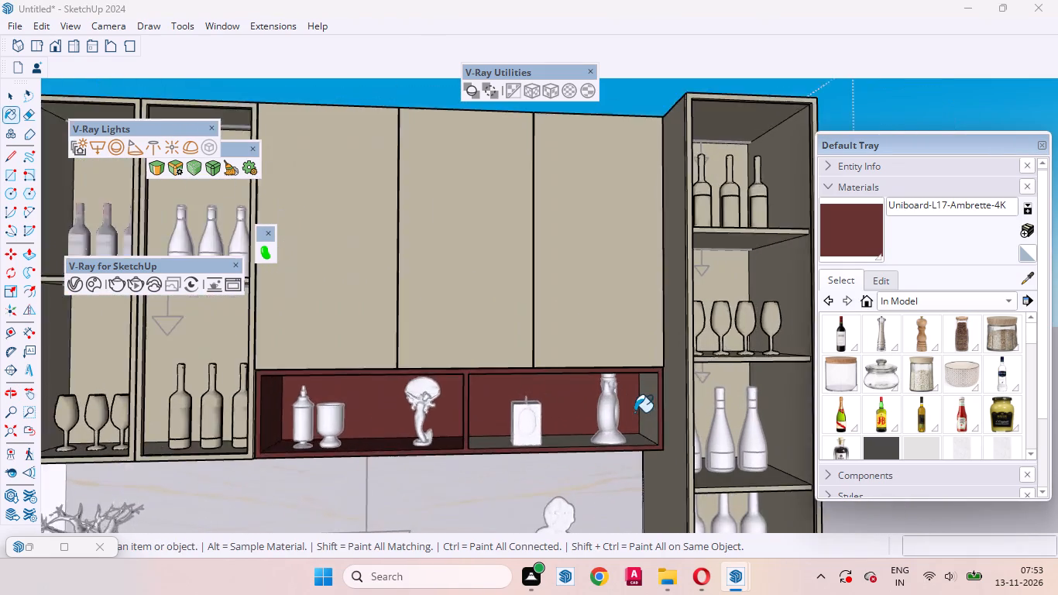
scroll(634, 412, up, 3)
click(656, 394)
click(639, 450)
Paint the narrow side and top return faces at the niche frame's upper right corner with Uniboard-L17-Ambrette-4K.
middle_drag(624, 450, 623, 450)
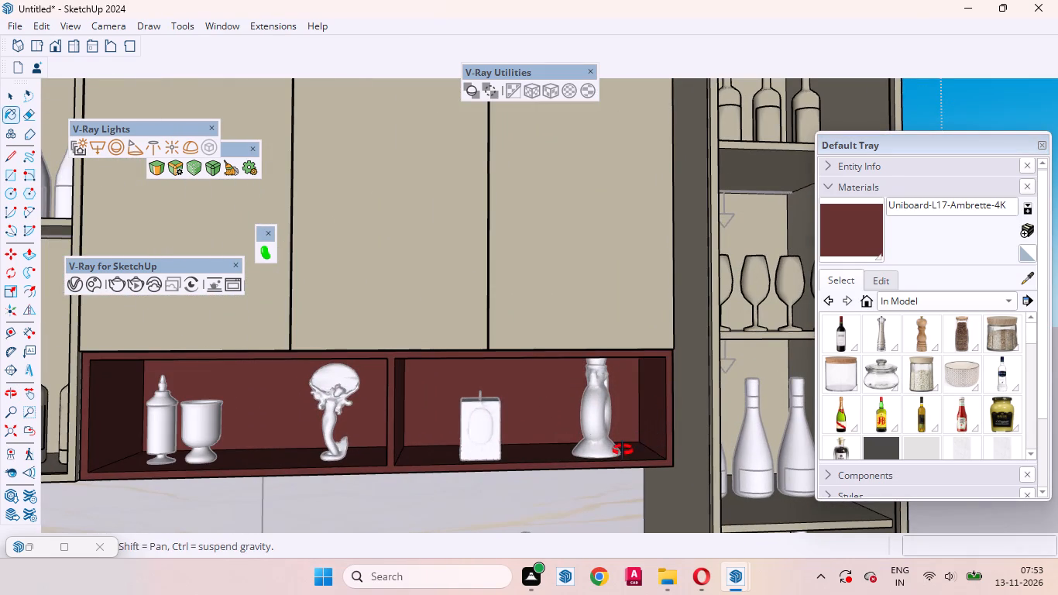
middle_drag(623, 450, 602, 269)
scroll(655, 366, up, 2)
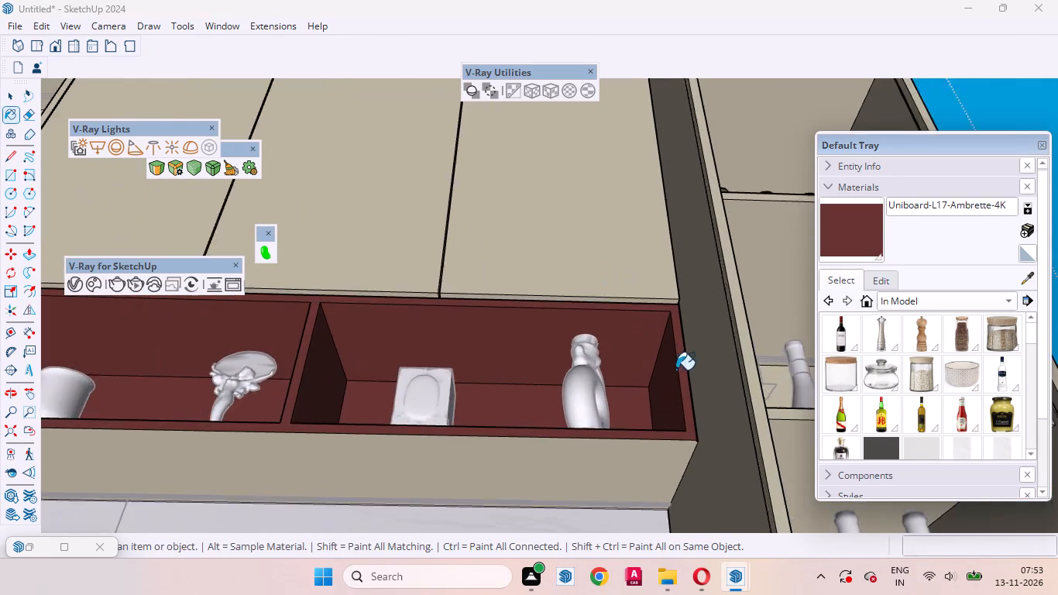
scroll(676, 370, up, 20)
scroll(676, 370, up, 4)
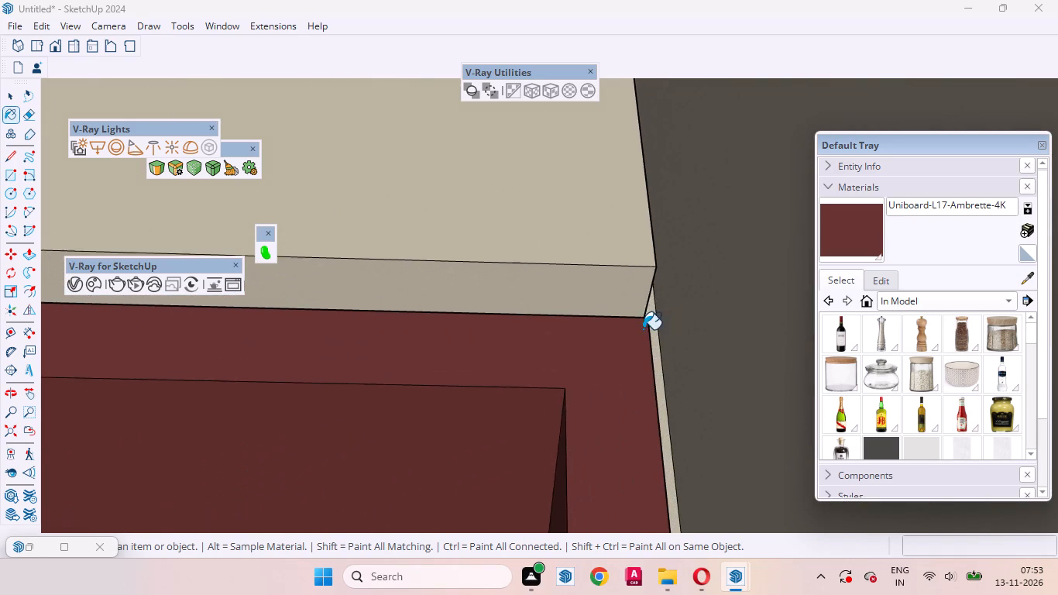
scroll(643, 329, up, 3)
middle_drag(603, 301, 534, 419)
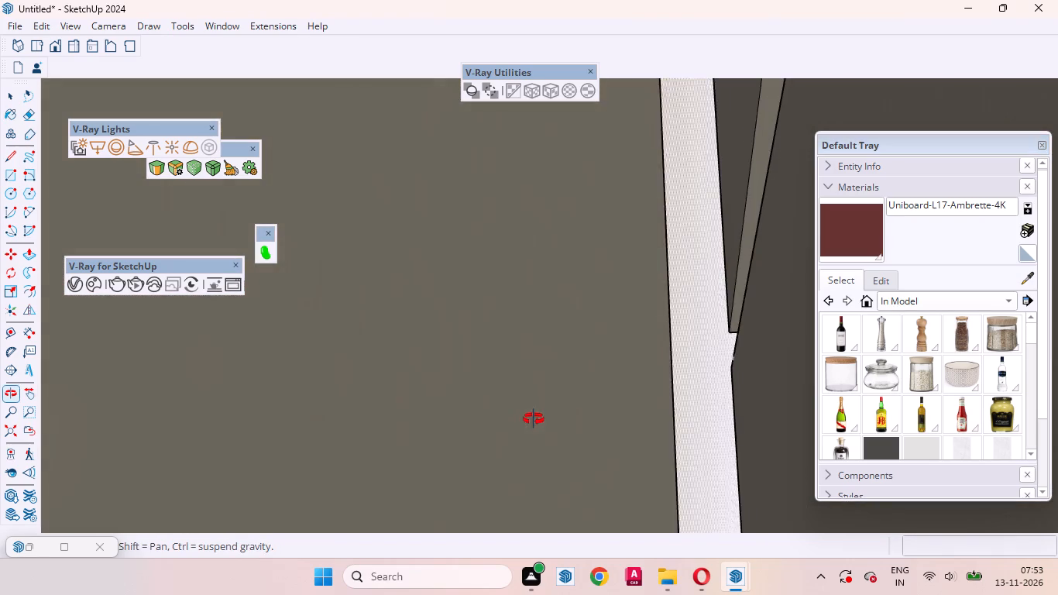
middle_drag(534, 419, 579, 411)
scroll(631, 354, up, 20)
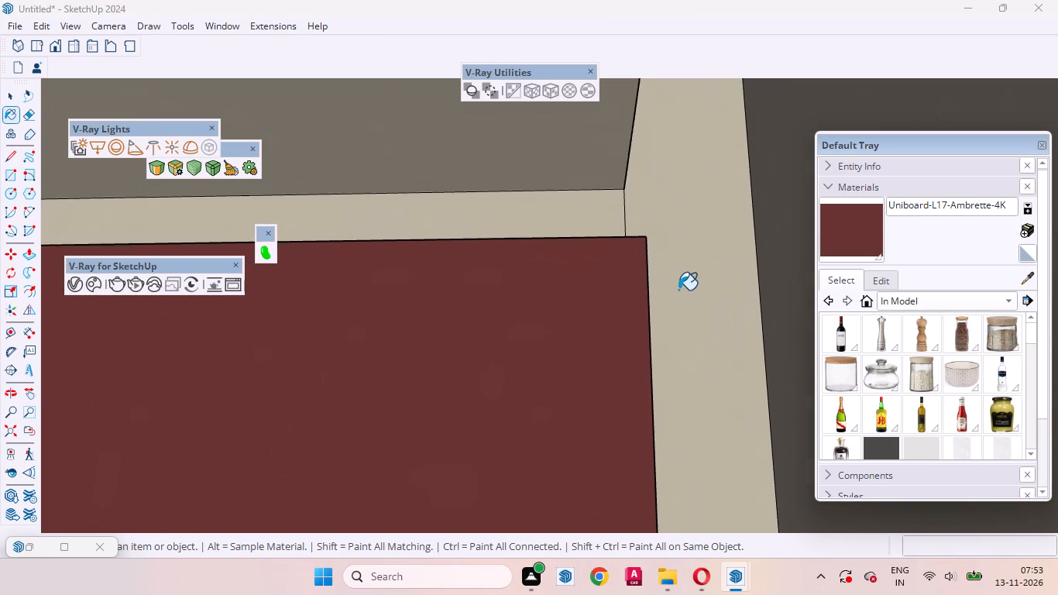
scroll(678, 290, up, 6)
middle_drag(601, 271, 587, 274)
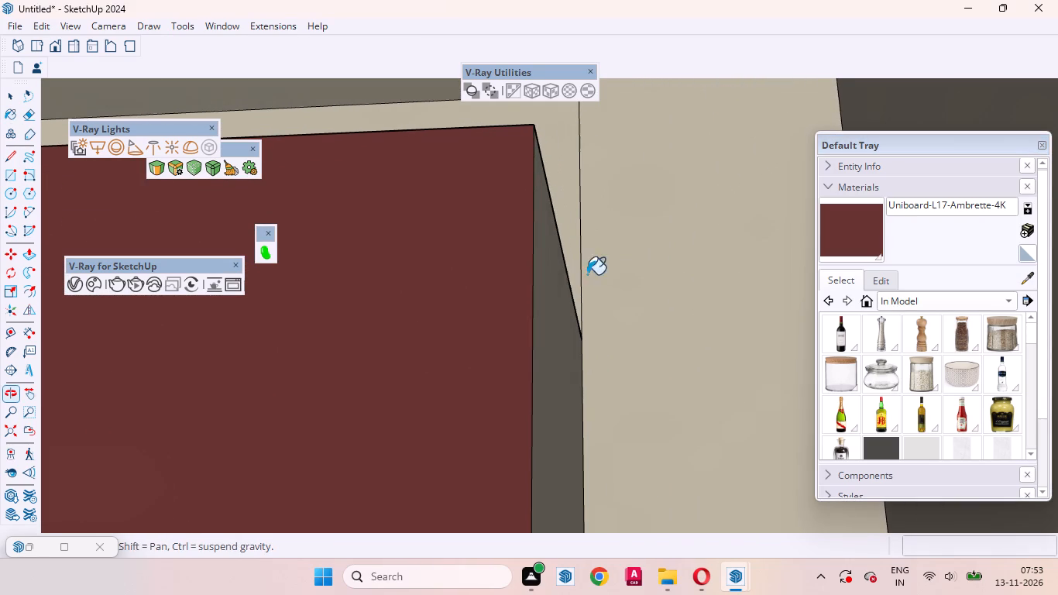
click(561, 295)
scroll(534, 232, up, 1)
middle_drag(539, 236, 617, 442)
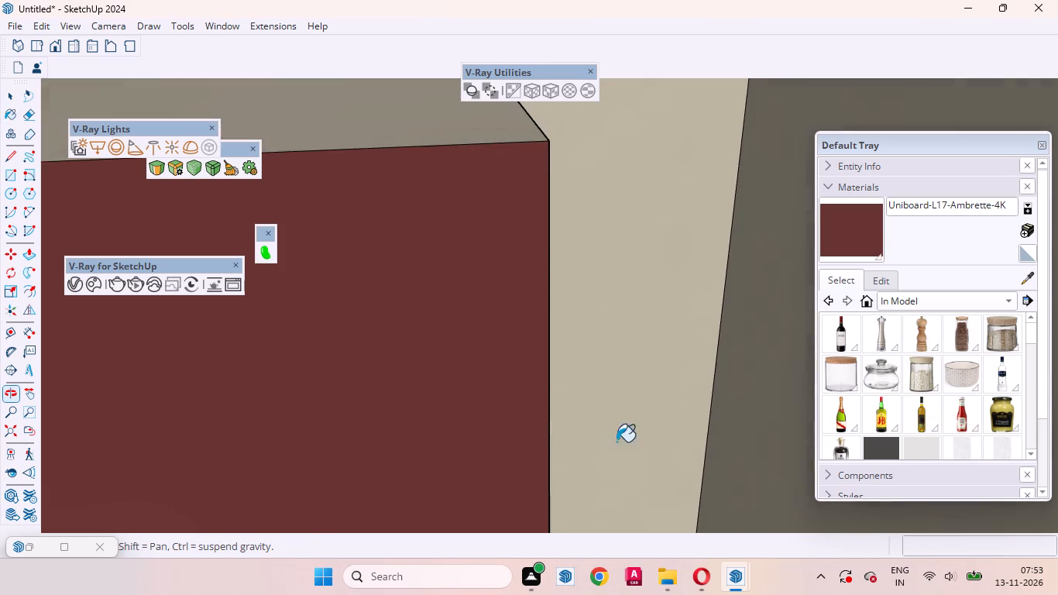
click(457, 139)
scroll(688, 223, down, 10)
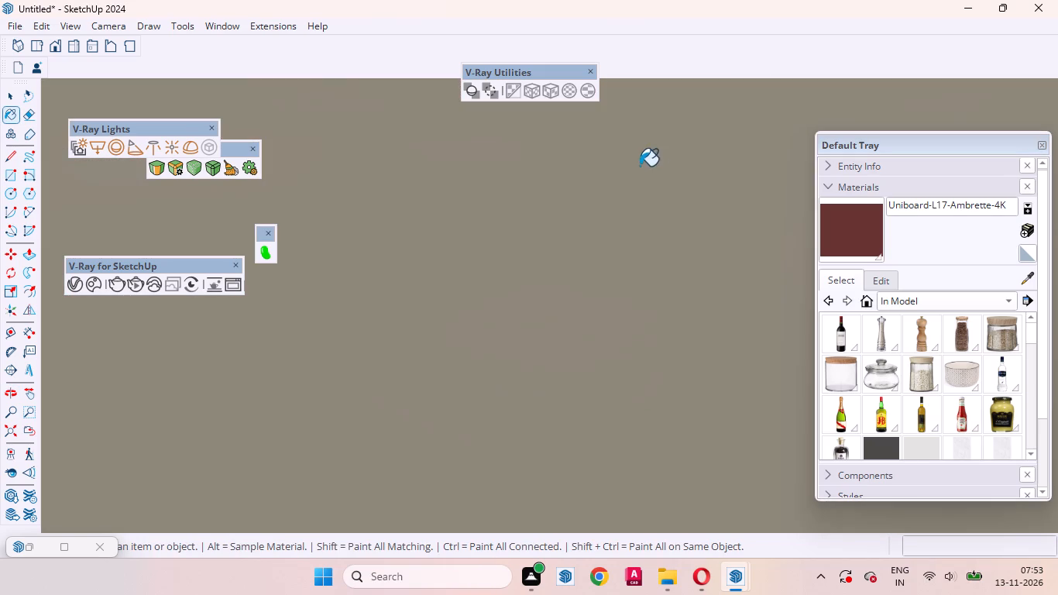
From the front view, paint the remaining narrow top strips of the niche frame below the upper doors with Uniboard-L17-Ambrette-4K.
click(58, 47)
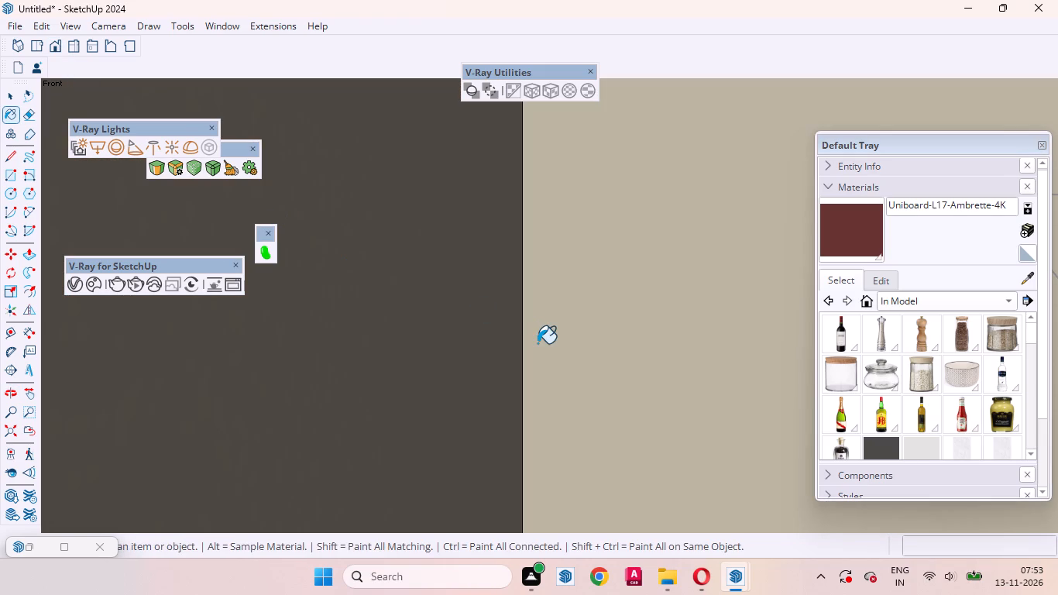
scroll(540, 344, down, 18)
scroll(561, 297, up, 1)
scroll(564, 298, down, 10)
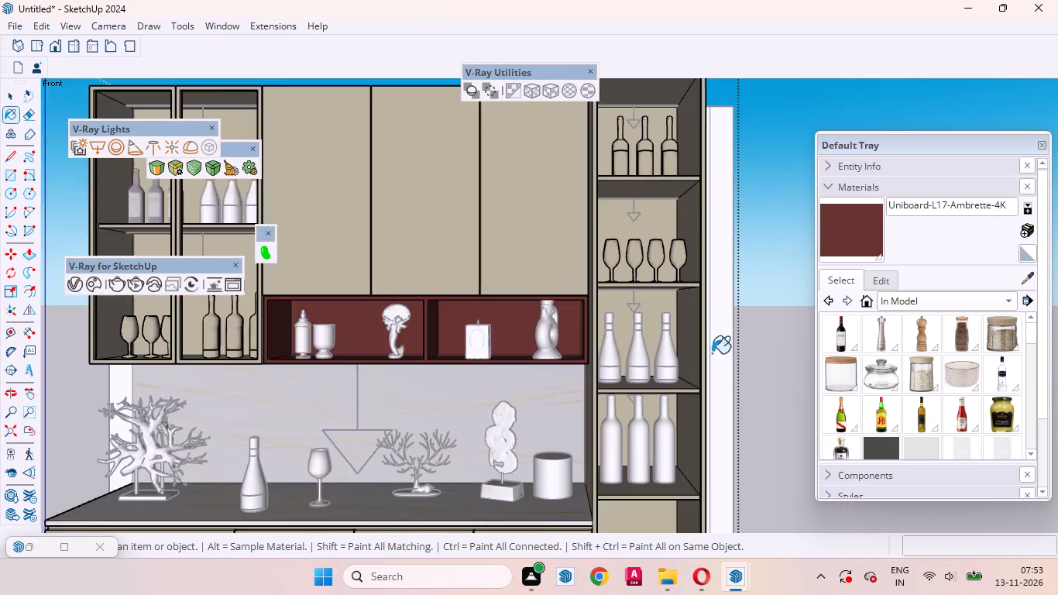
scroll(403, 298, up, 20)
scroll(403, 298, up, 1)
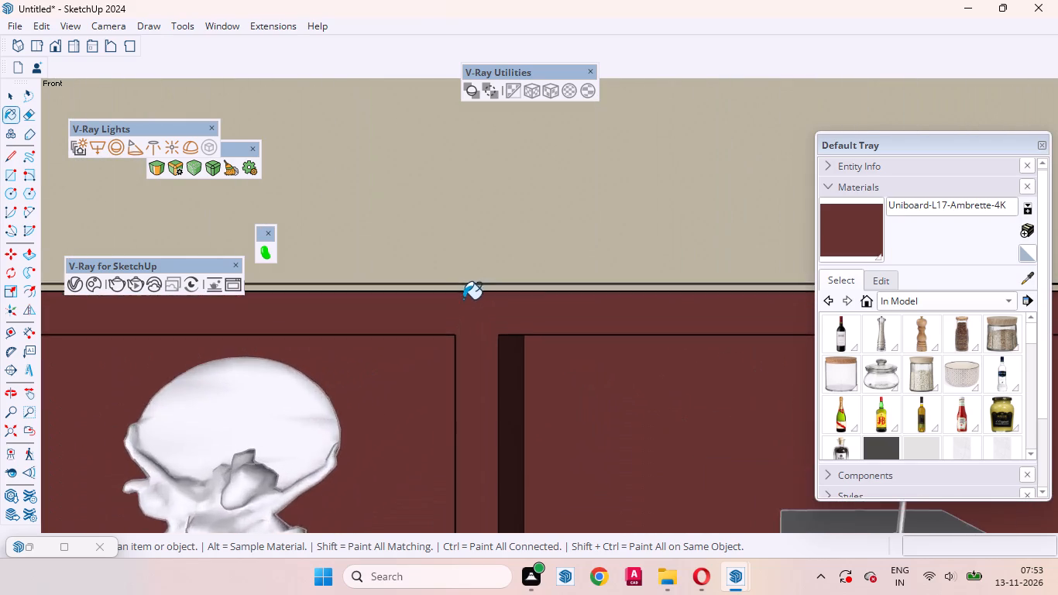
scroll(463, 299, up, 18)
middle_drag(475, 273, 478, 310)
scroll(479, 307, up, 7)
click(476, 296)
scroll(489, 323, down, 20)
scroll(489, 323, down, 6)
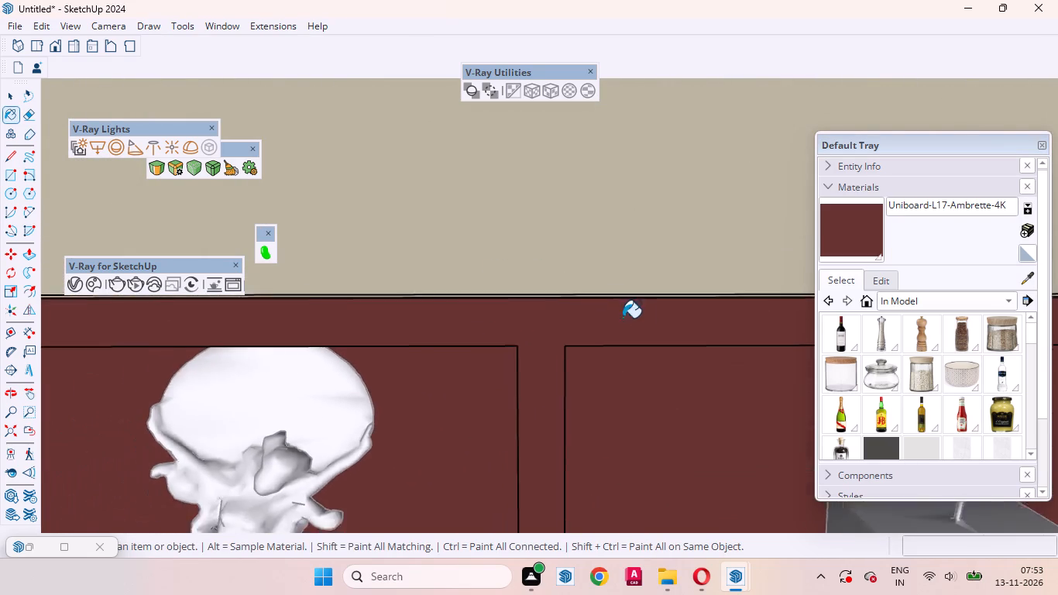
scroll(623, 318, down, 9)
scroll(184, 322, up, 13)
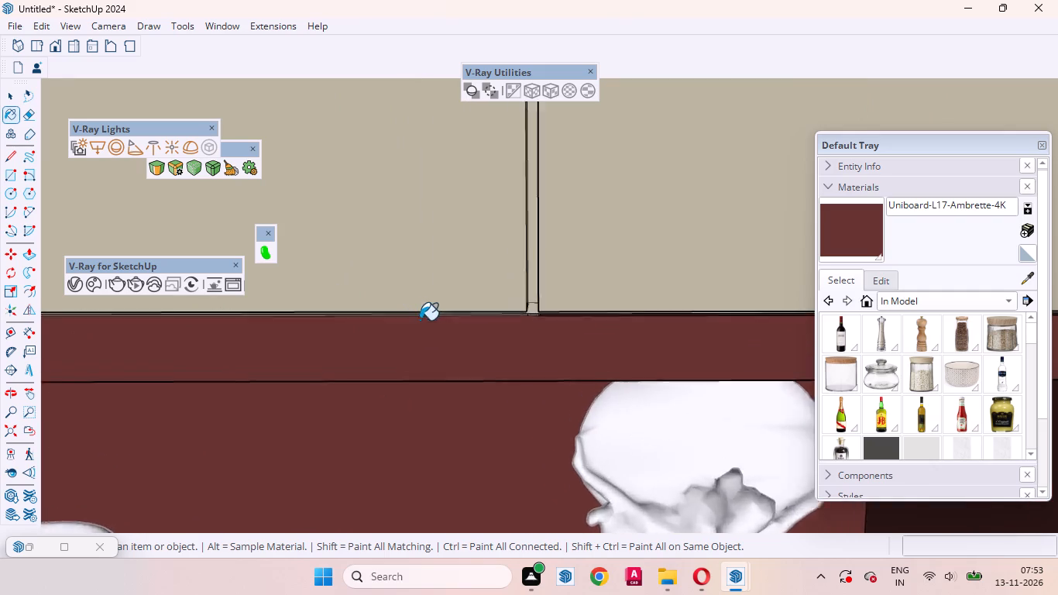
scroll(420, 320, up, 18)
click(691, 306)
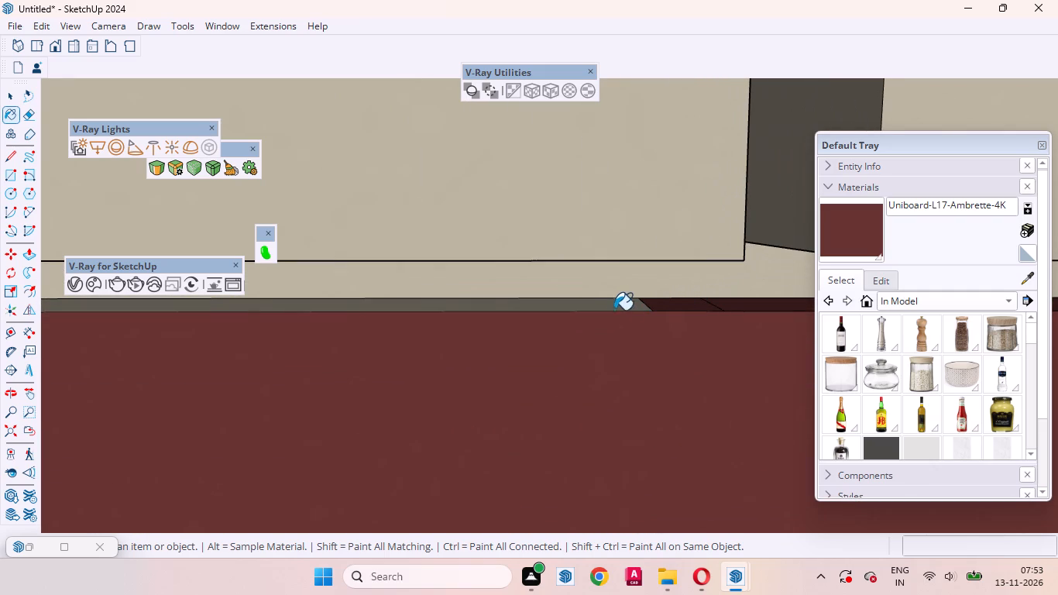
click(605, 304)
scroll(658, 338, down, 13)
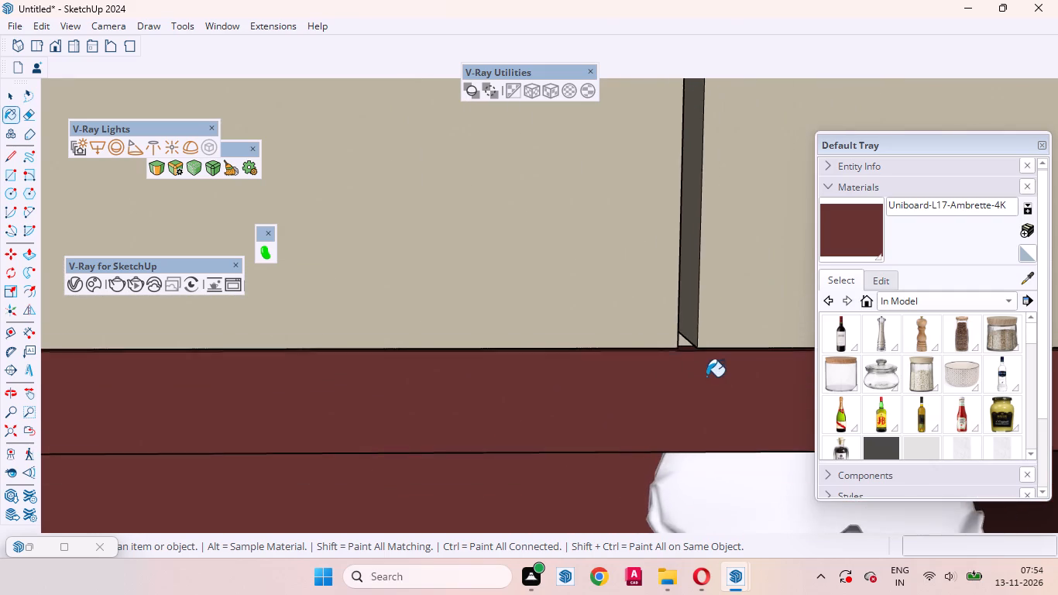
Examine the joint between the niche frame's top and the upper doors for unpainted strips.
scroll(706, 377, down, 20)
scroll(706, 377, down, 2)
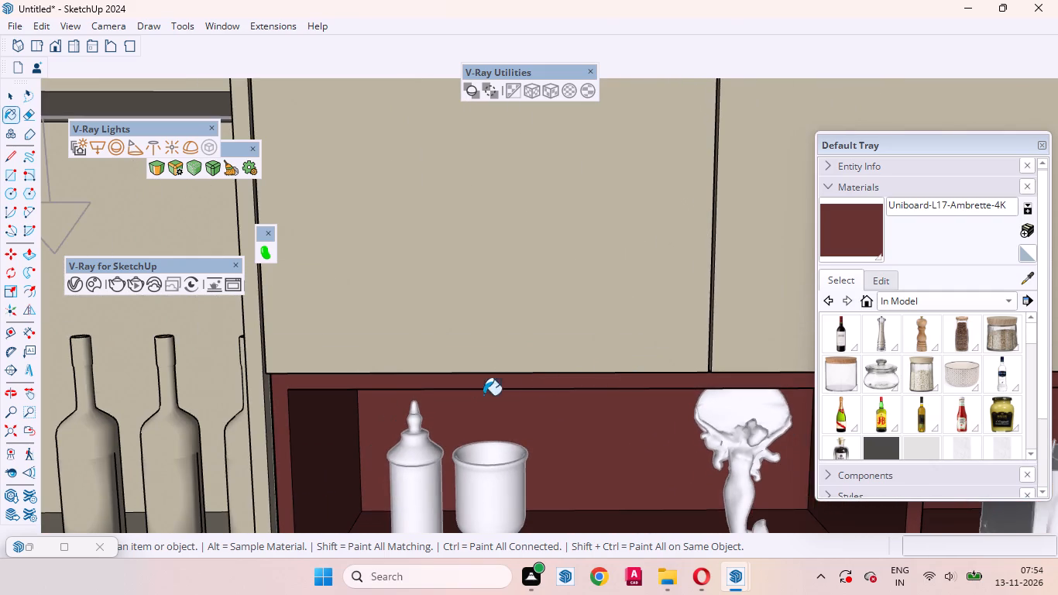
scroll(404, 395, down, 12)
scroll(613, 385, up, 10)
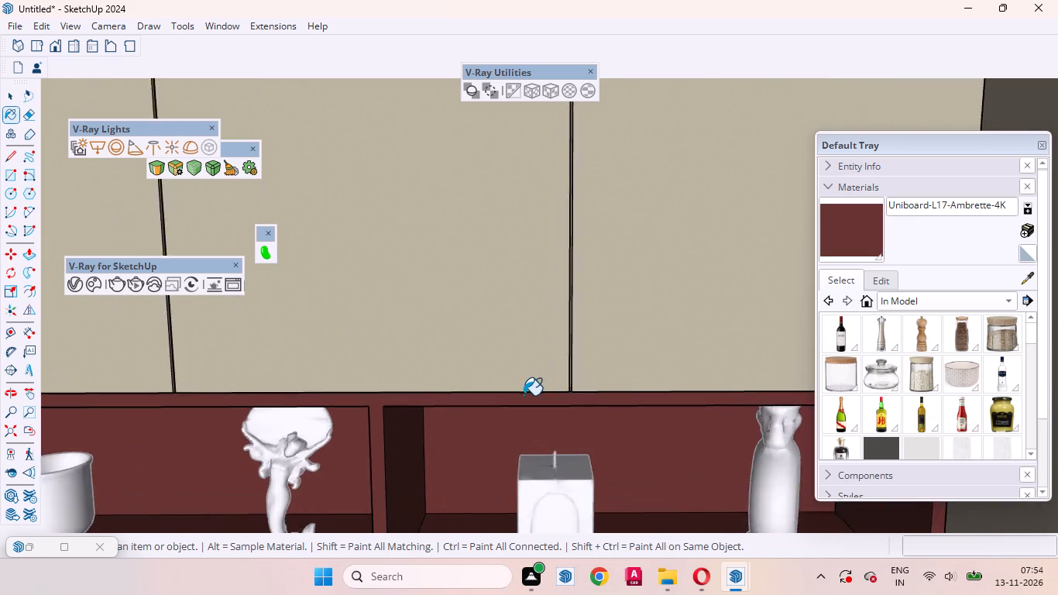
scroll(524, 395, up, 20)
scroll(524, 395, up, 8)
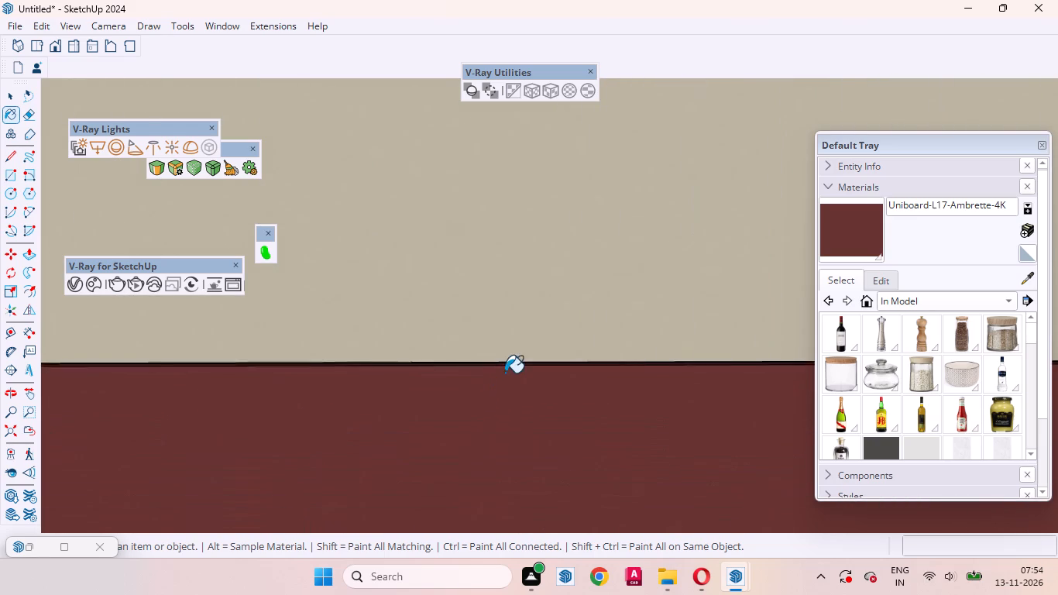
scroll(505, 373, up, 8)
scroll(514, 373, down, 2)
scroll(514, 377, up, 1)
scroll(518, 378, down, 13)
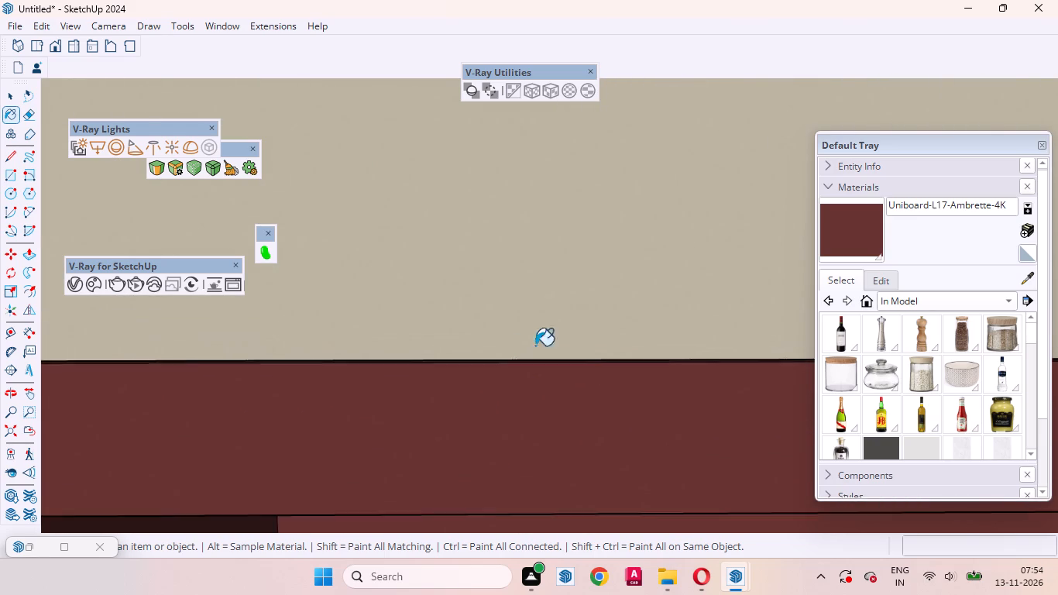
scroll(535, 346, down, 12)
scroll(569, 305, down, 12)
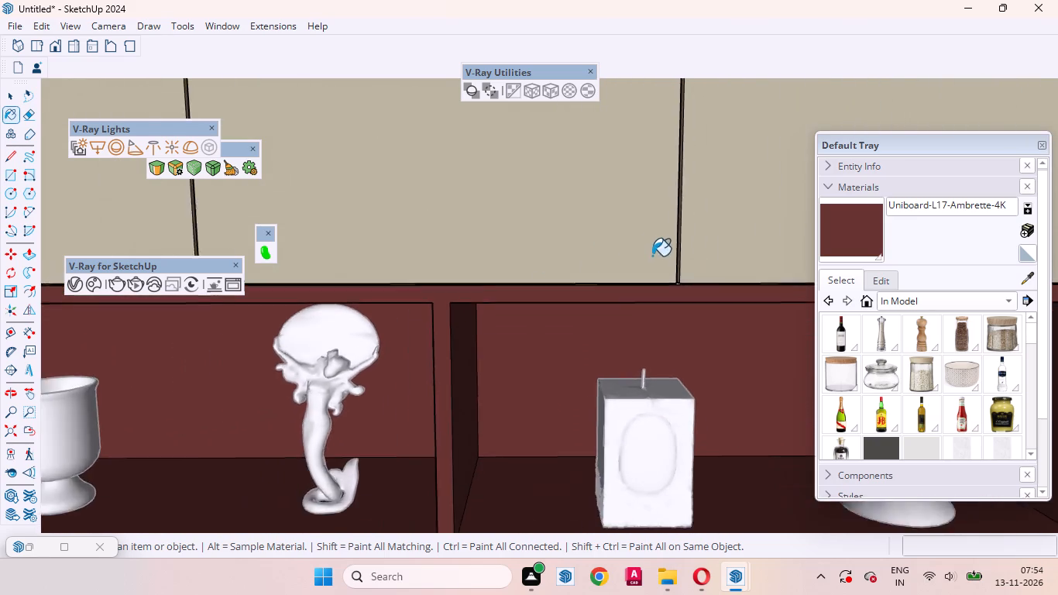
scroll(652, 256, down, 20)
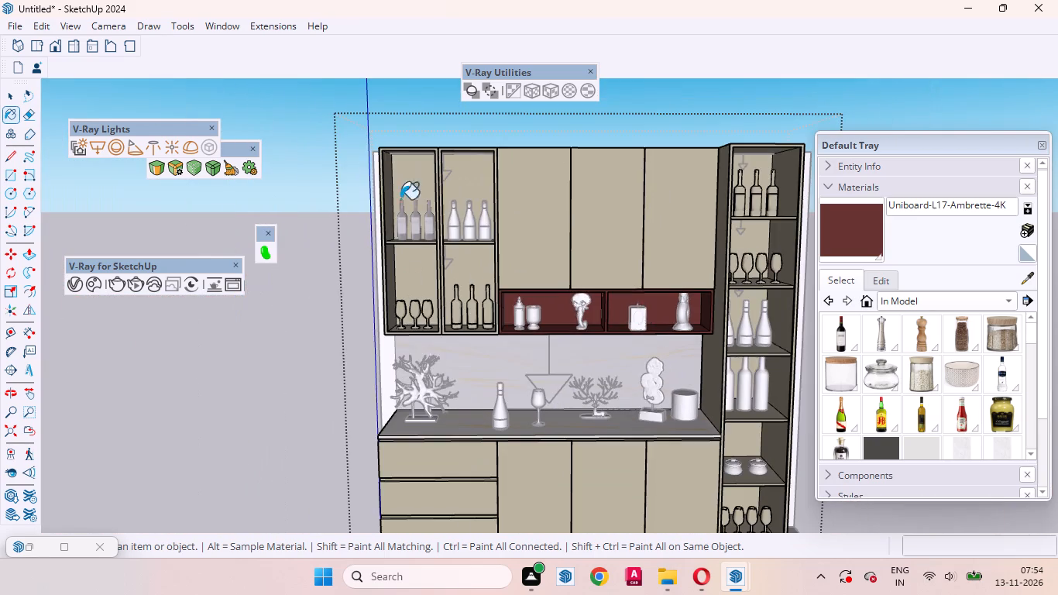
Paint the upper back panel behind the bottles in the left-hand display cabinet with Uniboard-L17-Ambrette-4K.
scroll(389, 192, up, 11)
click(442, 168)
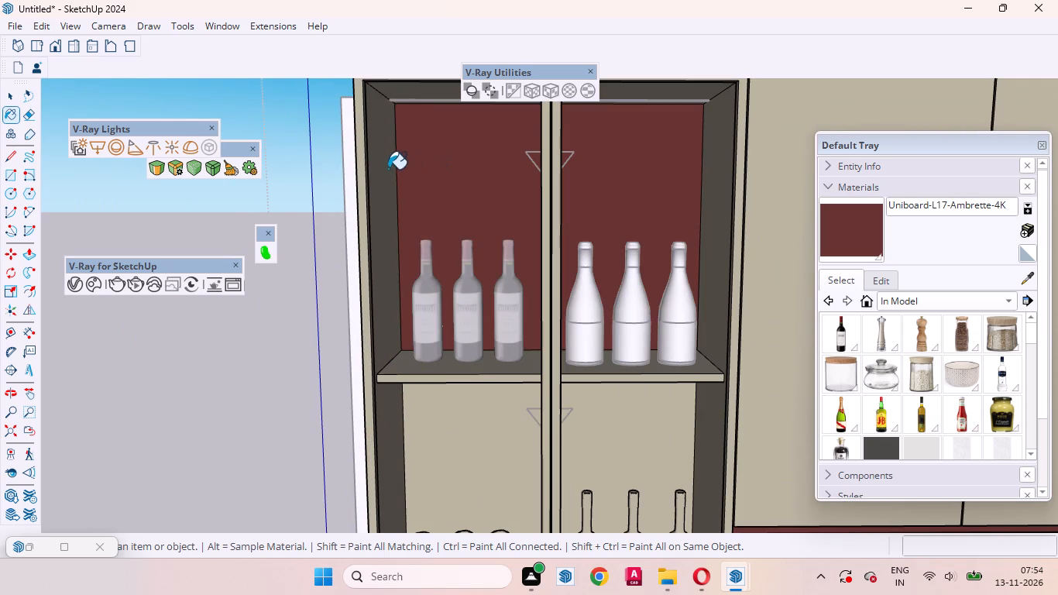
Paint both inner side walls and the underside of the top in the left-hand display cabinet with Uniboard-L17-Ambrette-4K.
click(388, 169)
click(716, 156)
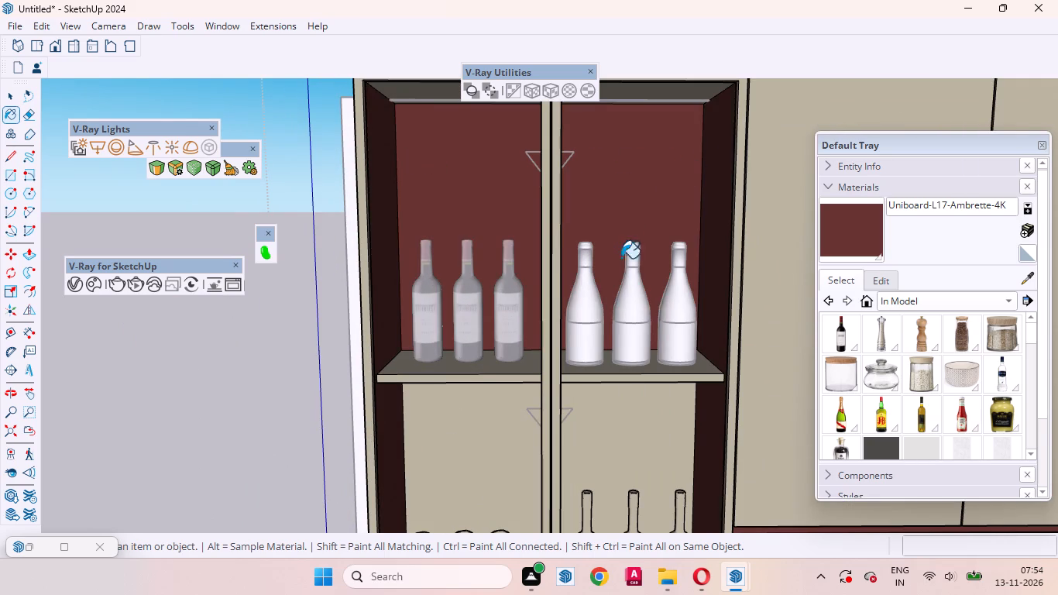
scroll(632, 345, down, 3)
middle_drag(619, 353, 576, 183)
scroll(483, 173, up, 3)
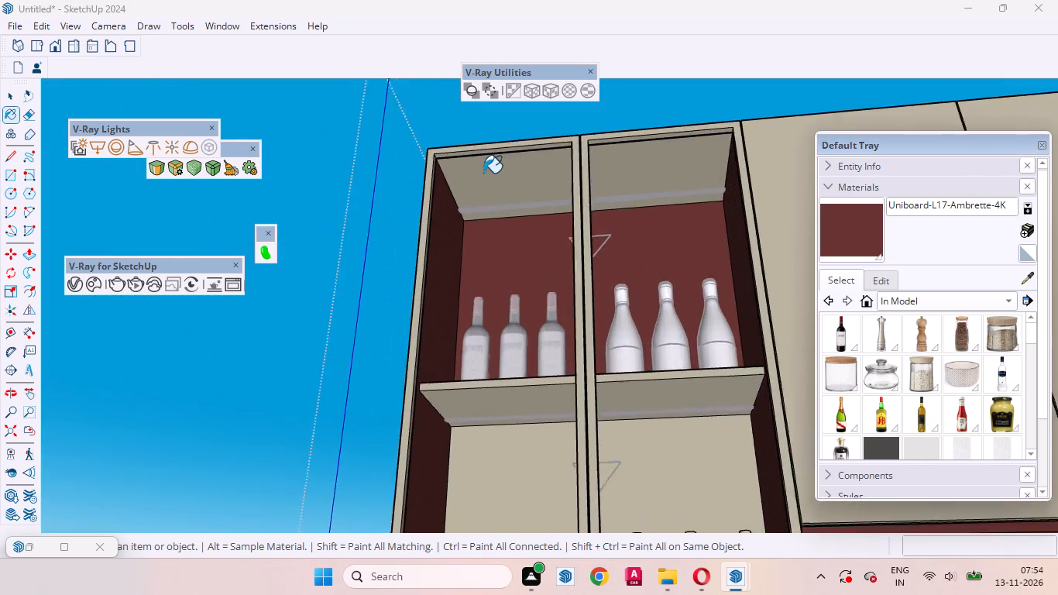
scroll(483, 173, up, 4)
click(499, 181)
Paint the left-hand display cabinet's lower back panel and its middle shelf's underside and front edge with Uniboard-L17-Ambrette-4K.
scroll(505, 215, down, 8)
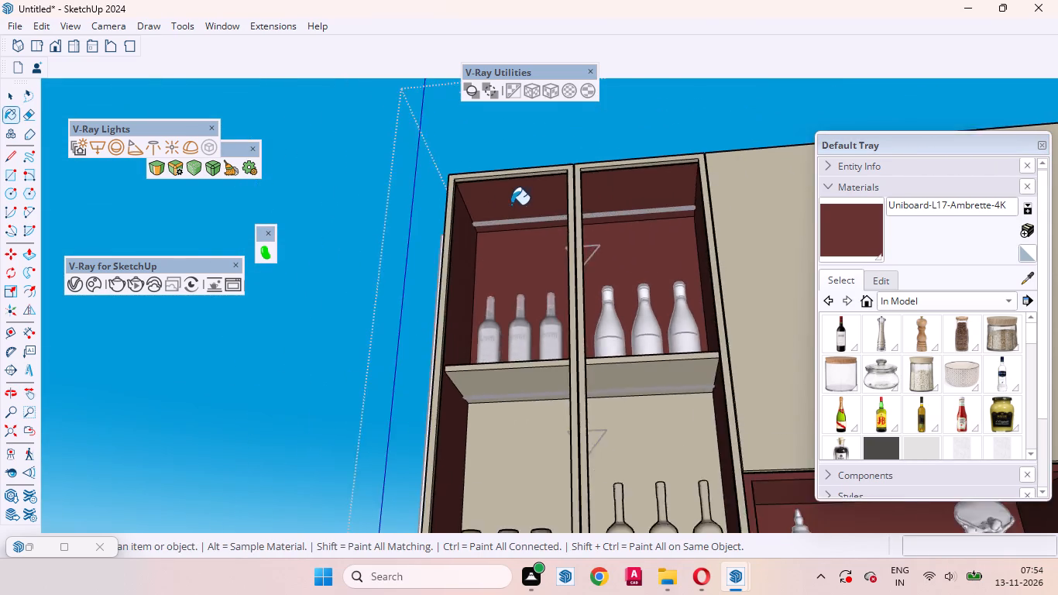
scroll(511, 205, down, 2)
click(509, 390)
click(514, 341)
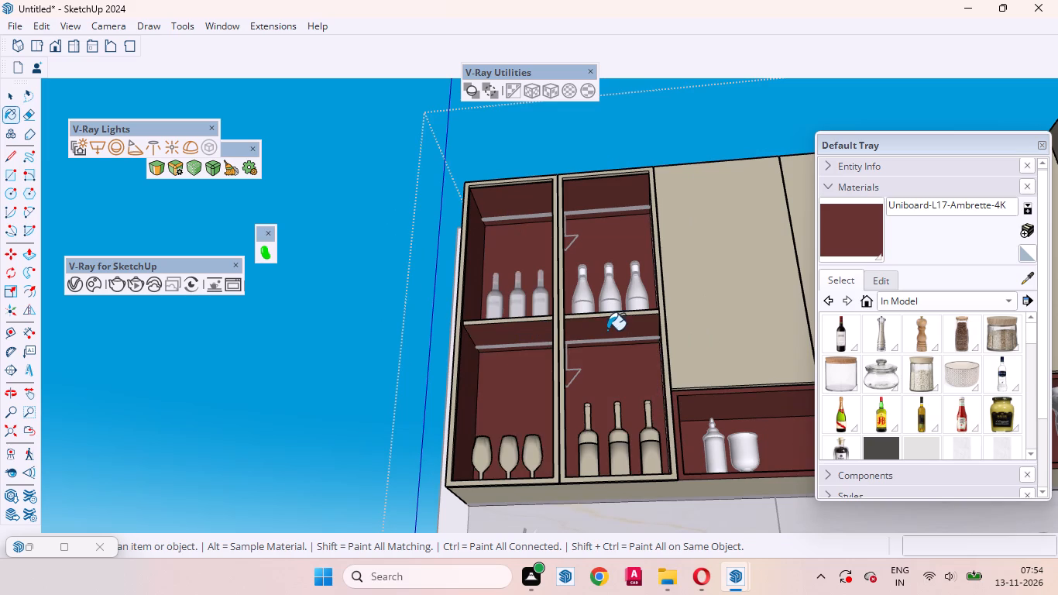
click(607, 330)
scroll(576, 315, up, 10)
click(580, 318)
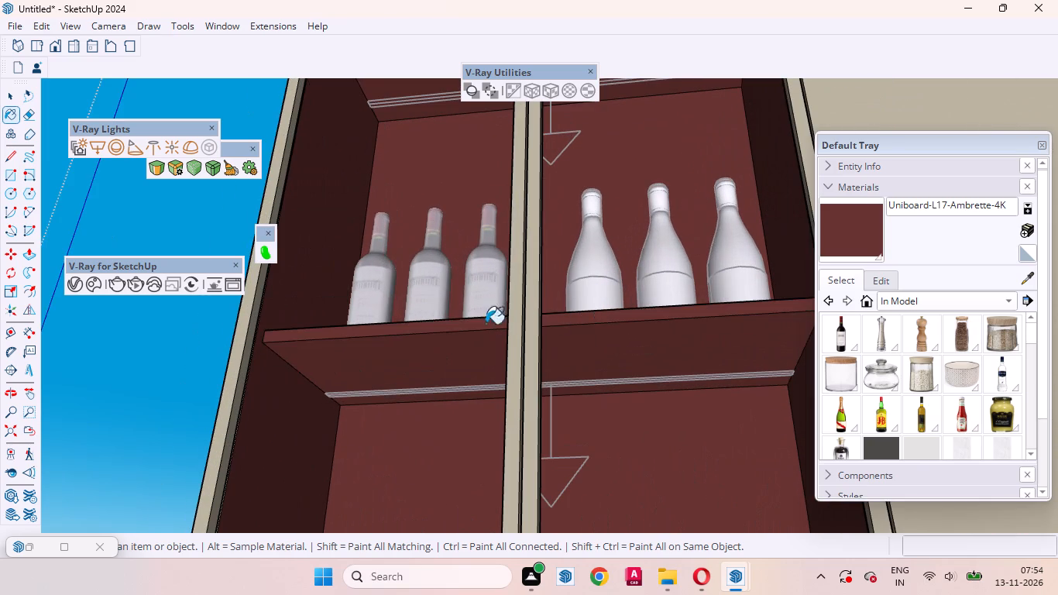
Paint the left-hand display cabinet's bottom panel and the thin strip along the inside of its front frame with Uniboard-L17-Ambrette-4K.
scroll(593, 321, down, 15)
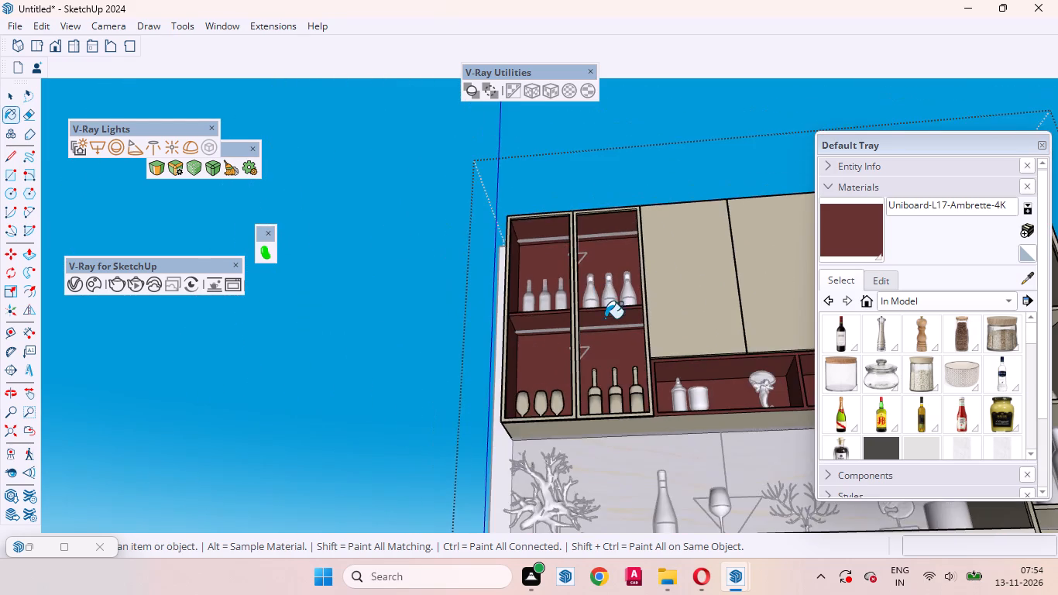
middle_drag(605, 320, 690, 558)
scroll(598, 408, up, 11)
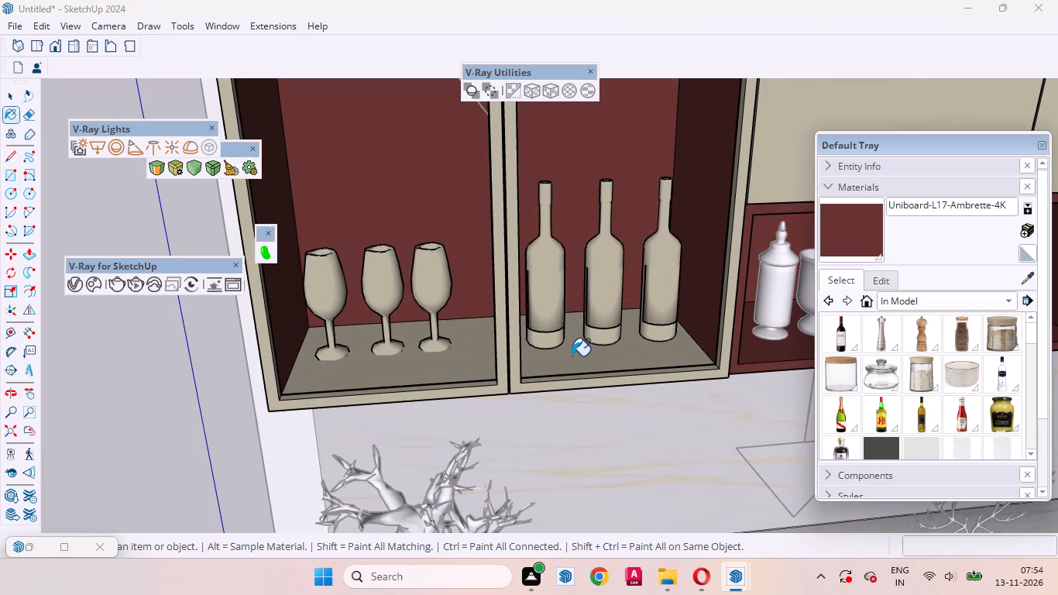
click(572, 356)
scroll(270, 395, up, 15)
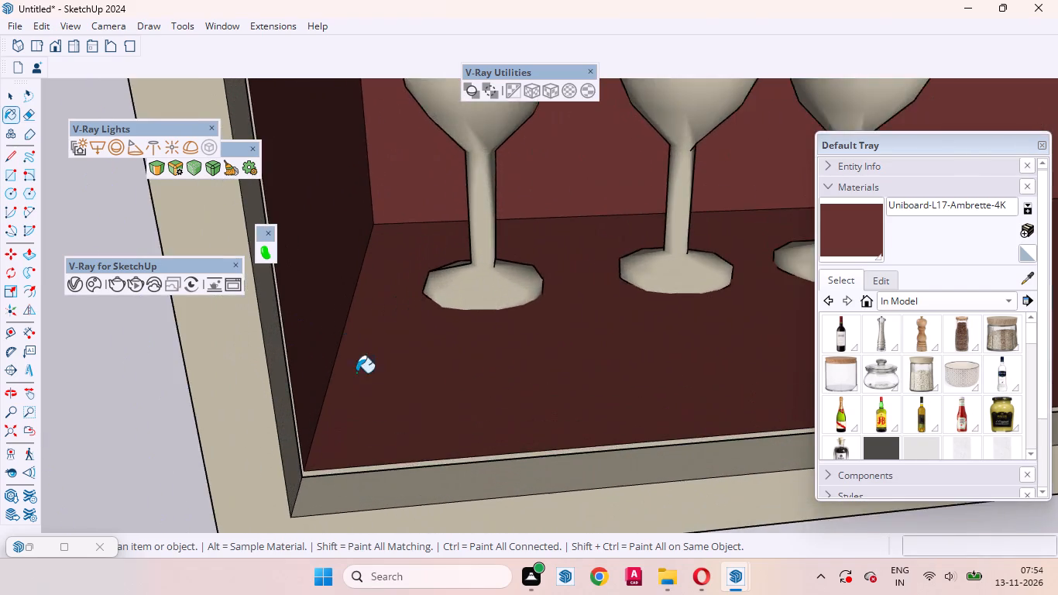
scroll(356, 373, up, 11)
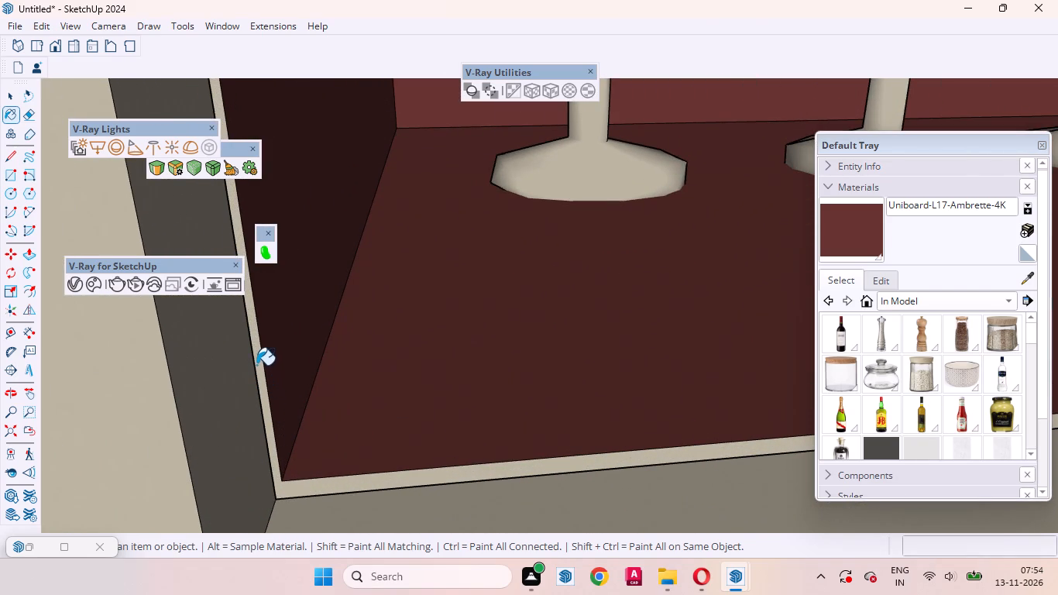
click(256, 353)
scroll(328, 481, down, 8)
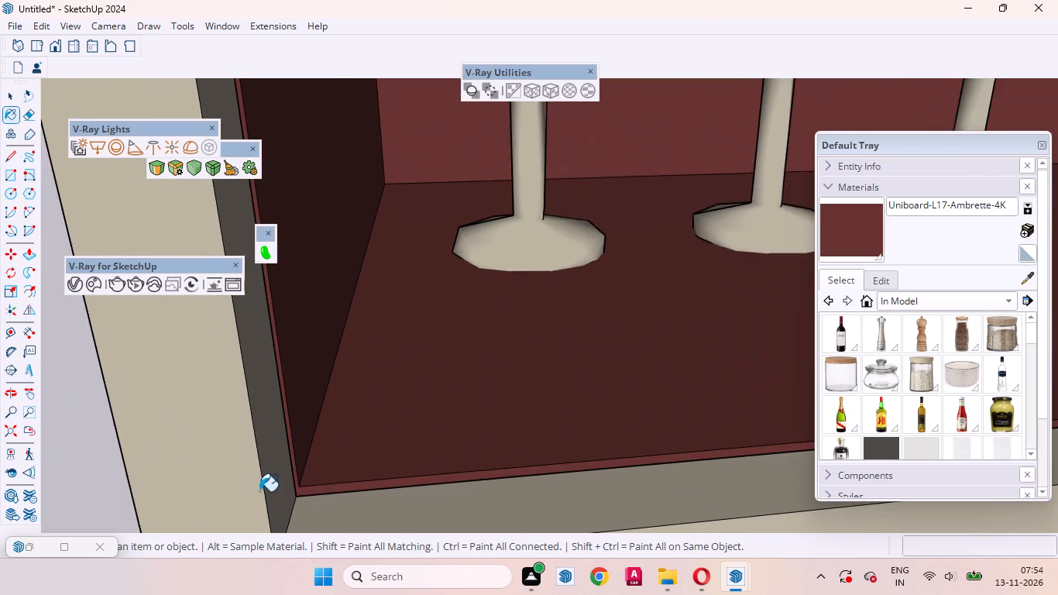
Examine the left-hand display cabinet's interior from the bottom panel to the top corners for unpainted faces.
scroll(259, 491, down, 20)
scroll(259, 491, down, 2)
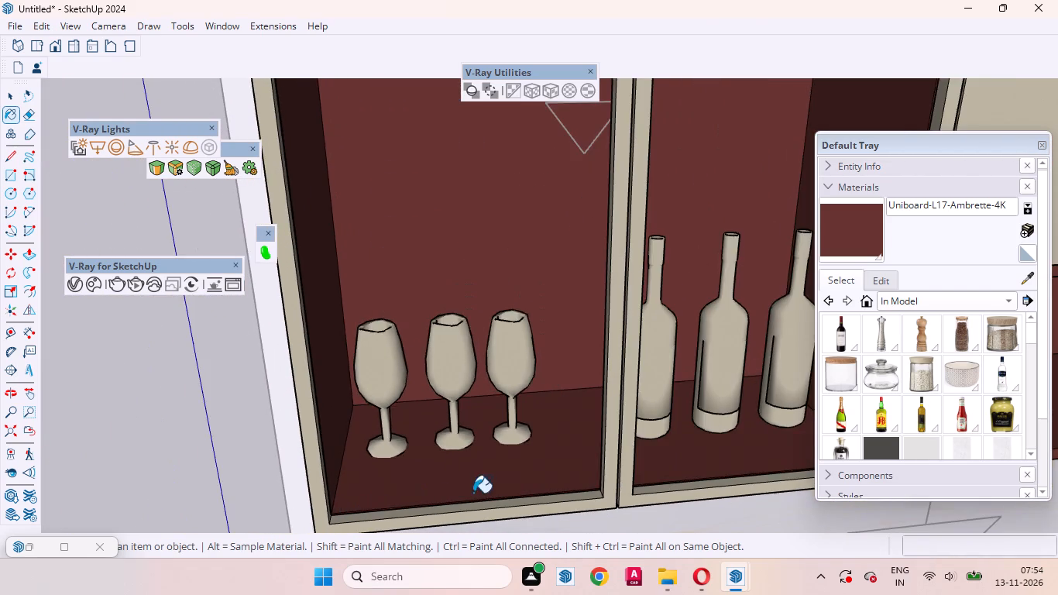
scroll(439, 502, down, 8)
scroll(648, 438, up, 13)
middle_drag(624, 438, 650, 431)
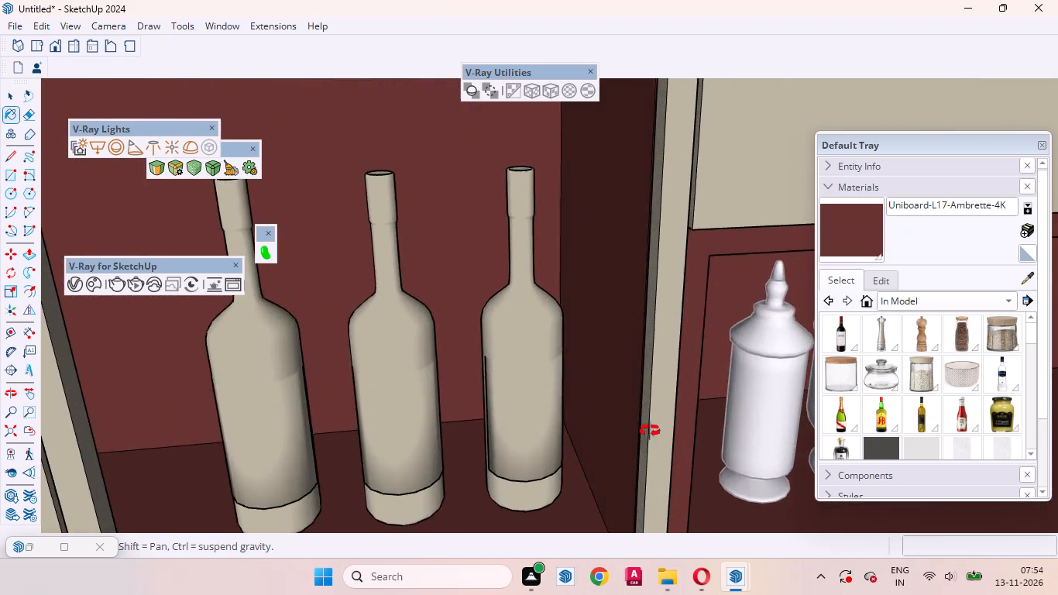
middle_drag(650, 431, 751, 384)
scroll(500, 426, down, 9)
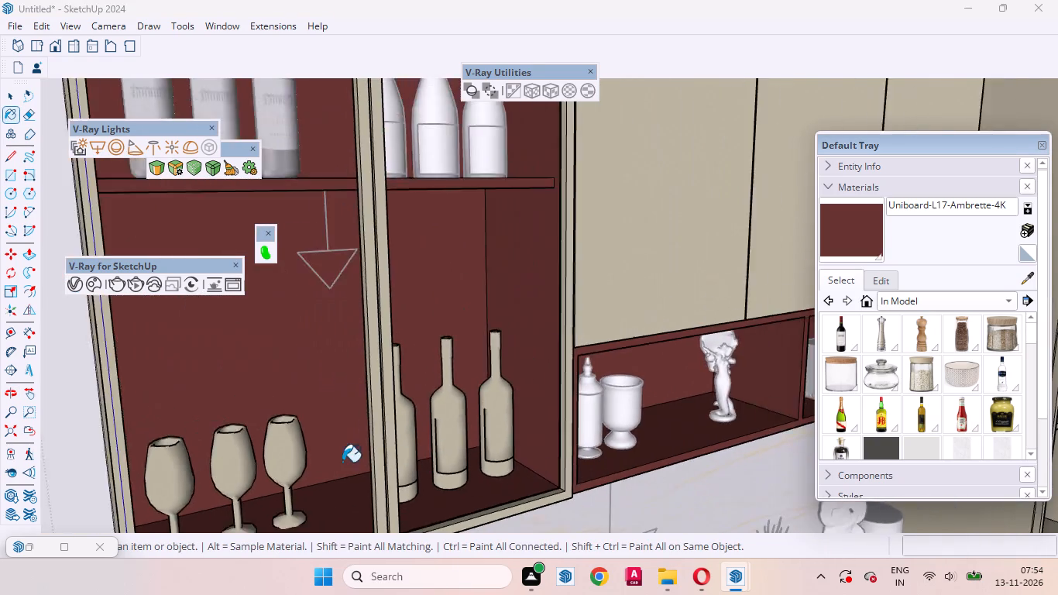
scroll(342, 462, down, 14)
scroll(373, 294, up, 9)
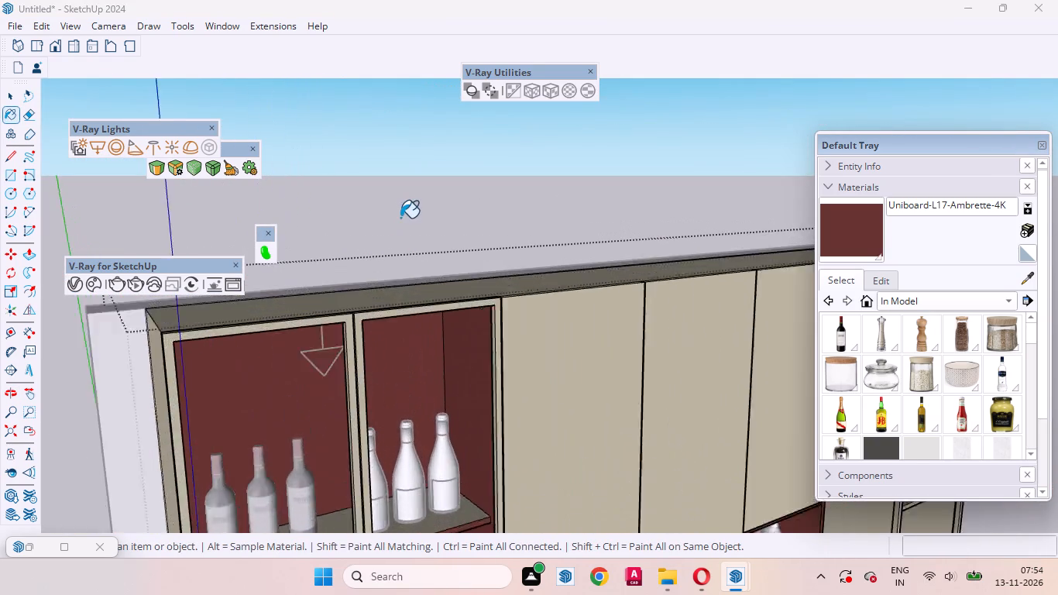
scroll(400, 218, up, 5)
middle_drag(483, 326, 563, 163)
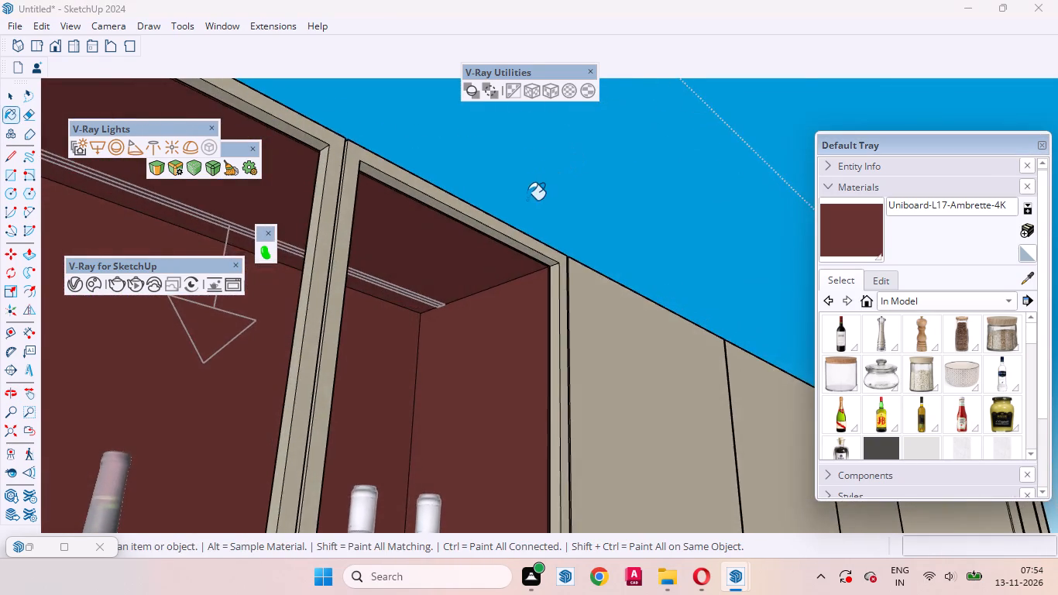
scroll(521, 202, up, 8)
scroll(514, 292, down, 12)
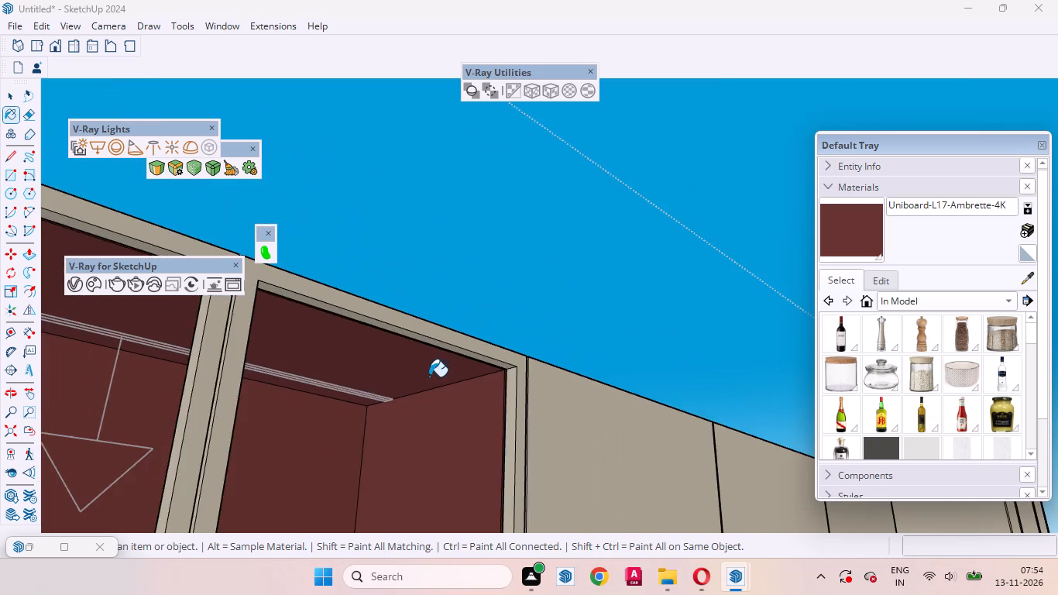
scroll(428, 376, down, 20)
scroll(428, 376, down, 4)
Paint the top compartment's back panel, both inner side walls and top underside in the tall right-hand shelf unit with Uniboard-L17-Ambrette-4K.
middle_drag(639, 359, 593, 412)
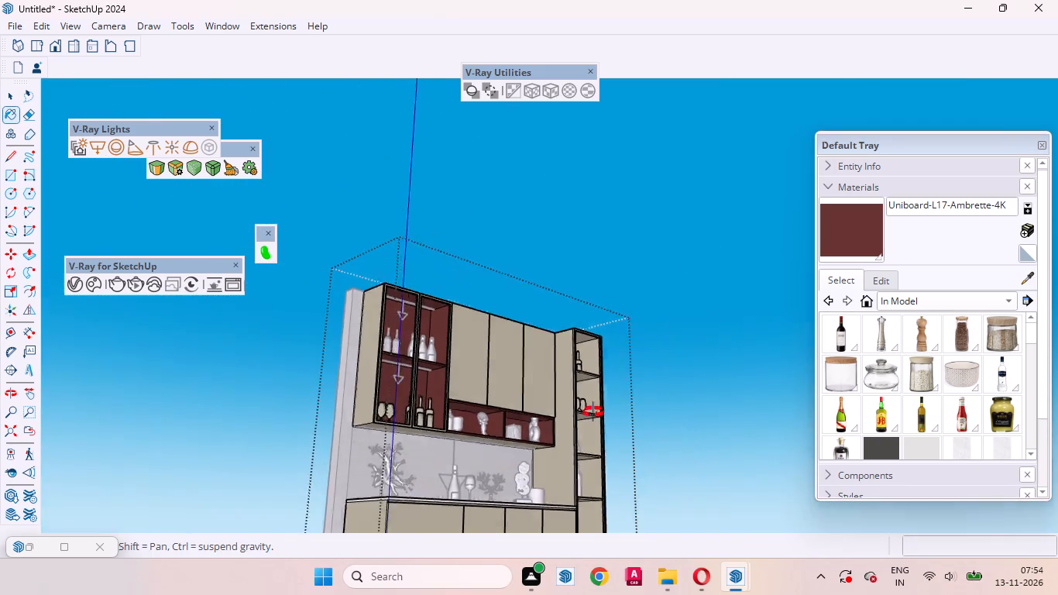
middle_drag(593, 412, 435, 480)
scroll(396, 402, down, 7)
scroll(548, 356, up, 8)
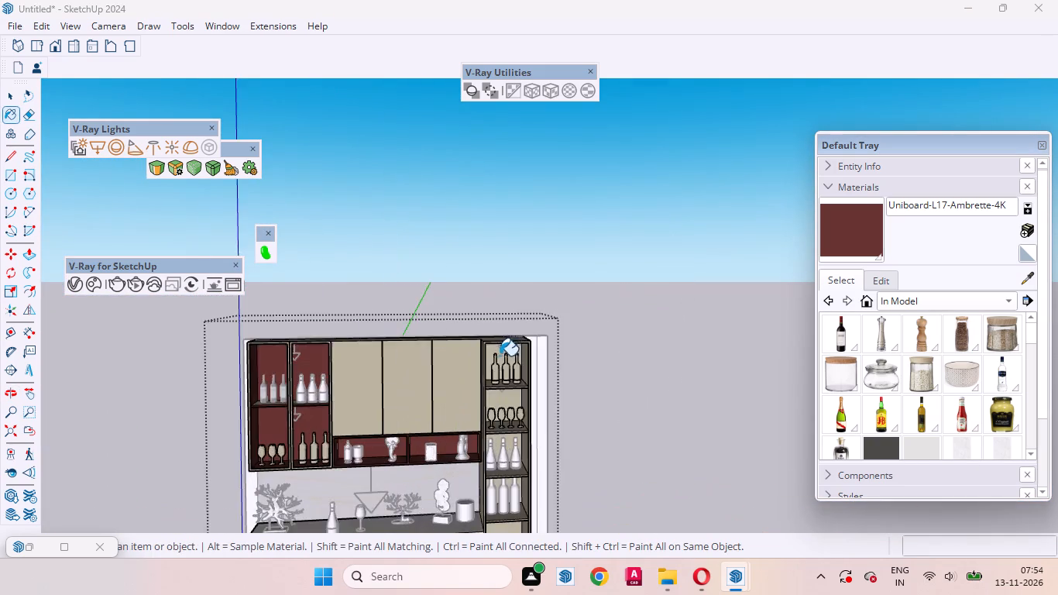
scroll(500, 356, up, 14)
click(473, 326)
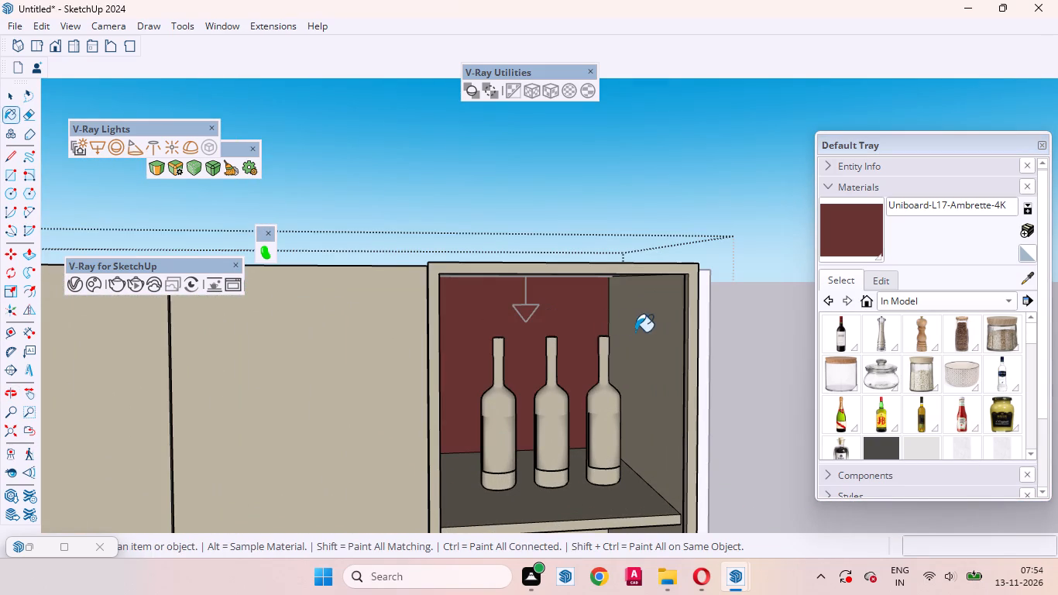
click(655, 332)
middle_drag(584, 401, 438, 388)
click(338, 366)
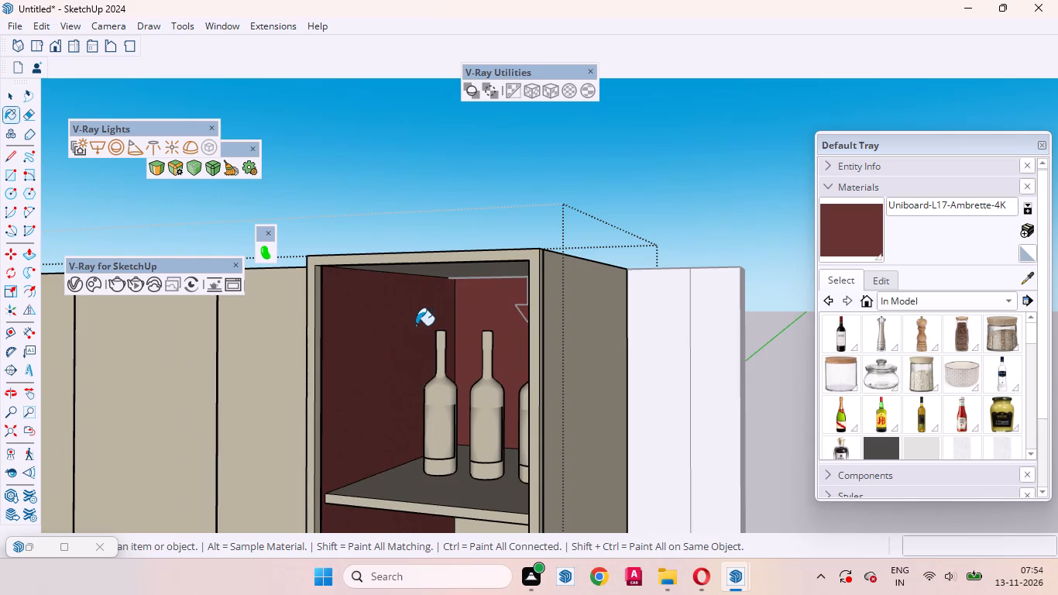
middle_drag(445, 308, 472, 229)
click(472, 222)
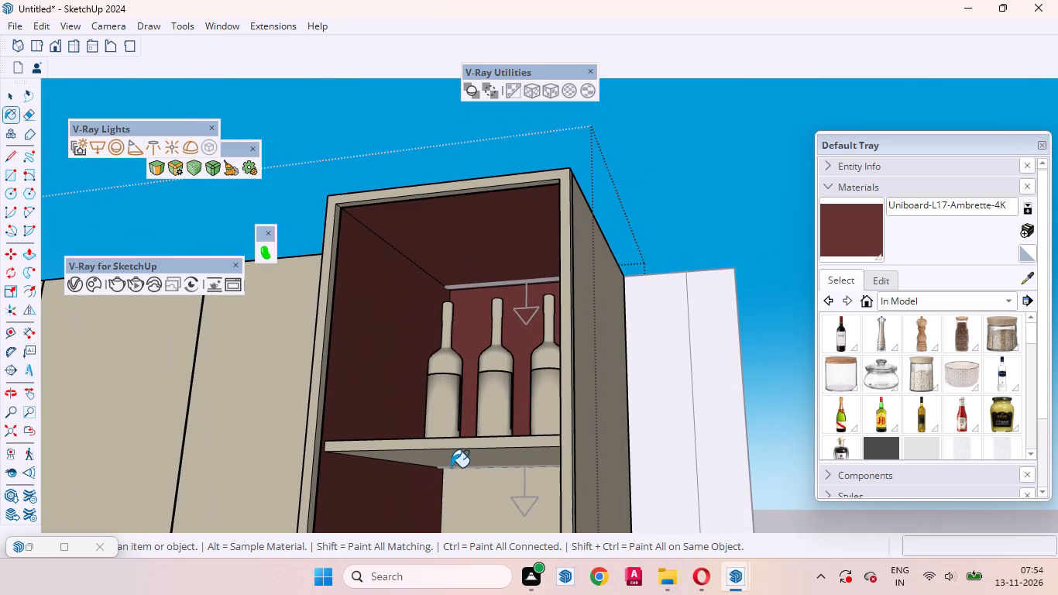
Paint the tall unit's first shelf on its front edge, underside and top, plus the back panel below it, with Uniboard-L17-Ambrette-4K.
click(448, 444)
middle_click(488, 385)
middle_drag(476, 467, 481, 459)
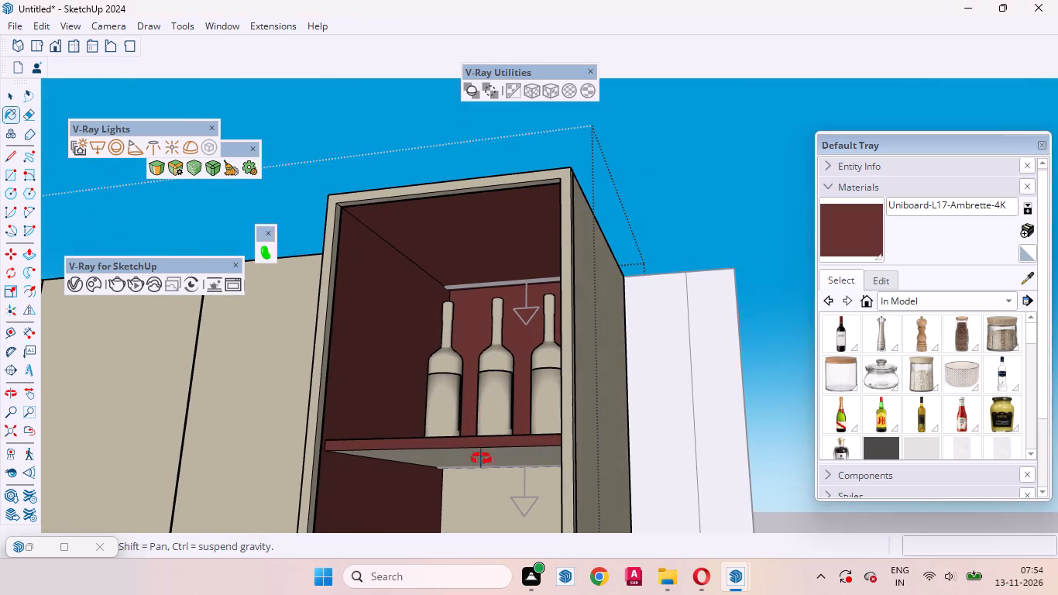
middle_drag(481, 459, 497, 435)
click(496, 434)
middle_drag(496, 445, 655, 473)
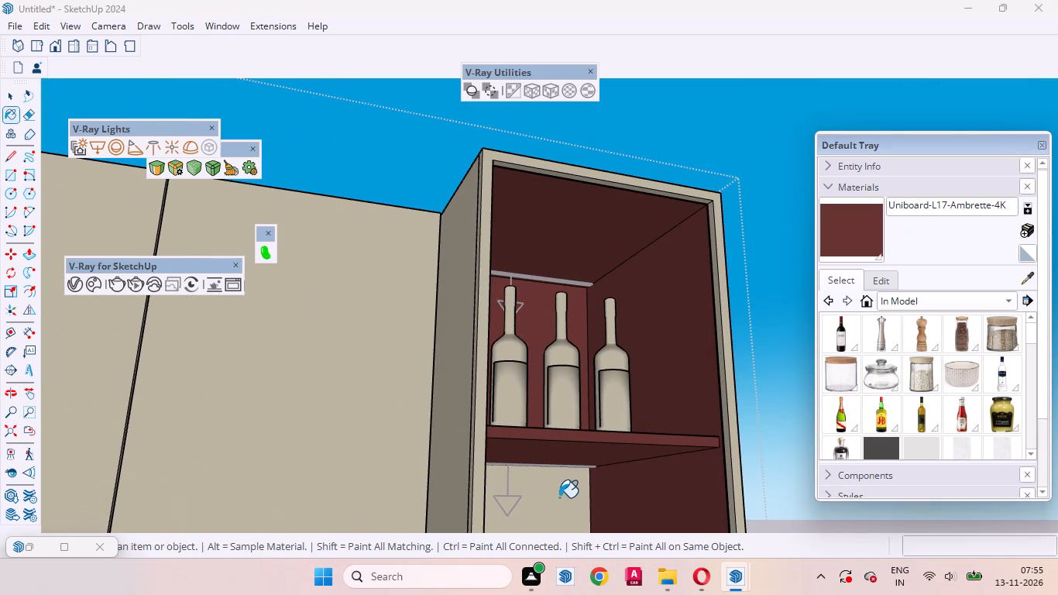
click(558, 497)
middle_drag(597, 426, 575, 560)
click(582, 523)
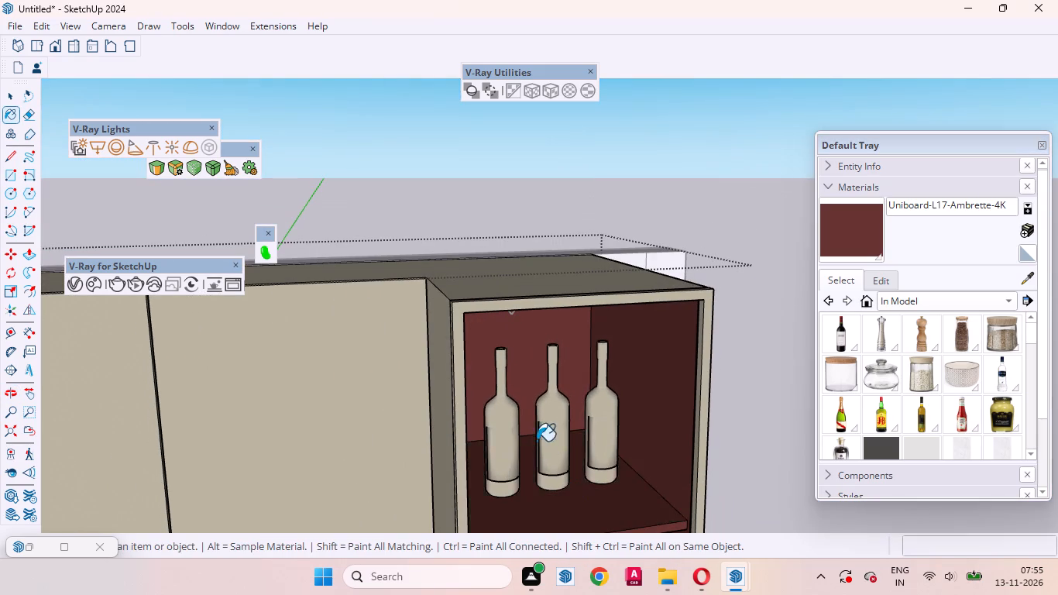
Paint the top, front edge and underside of the tall unit's wine-glass shelf and the back panel below it with Uniboard-L17-Ambrette-4K.
scroll(527, 353, down, 10)
scroll(500, 280, down, 3)
scroll(535, 432, up, 4)
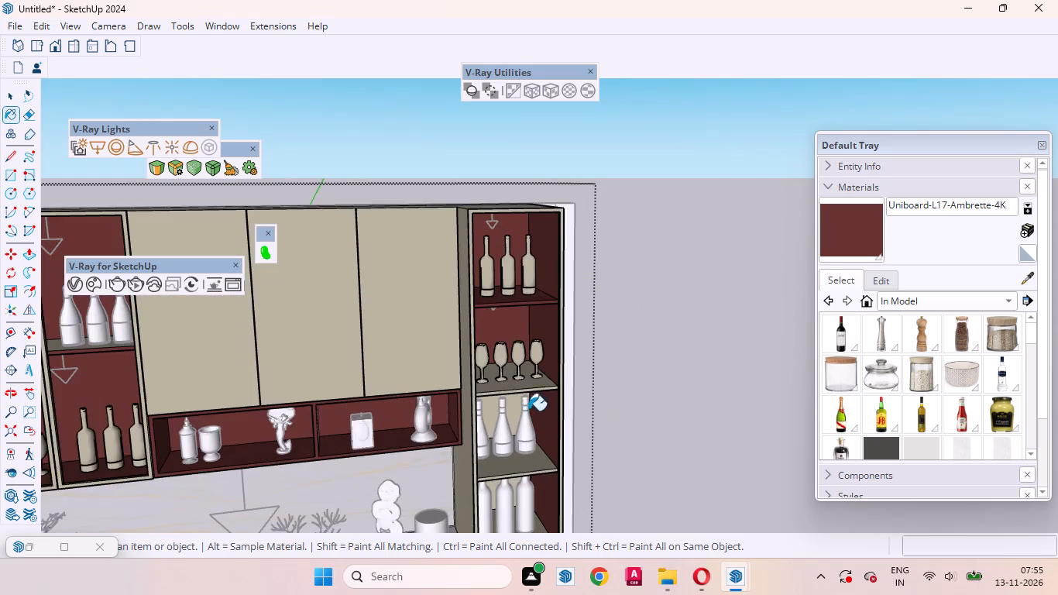
scroll(519, 404, up, 11)
click(497, 371)
click(492, 390)
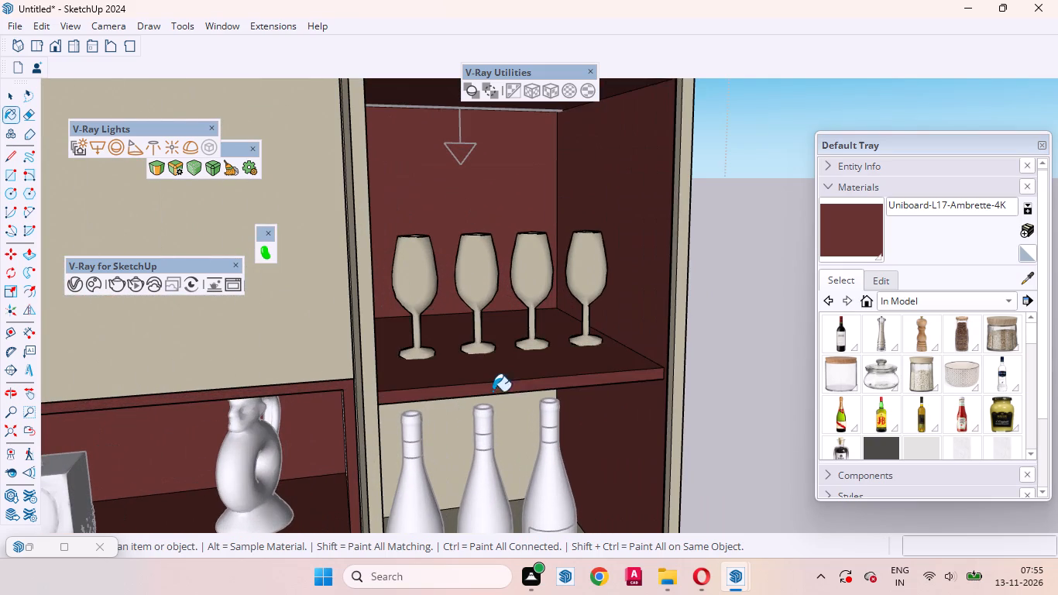
middle_drag(516, 401, 441, 287)
click(441, 315)
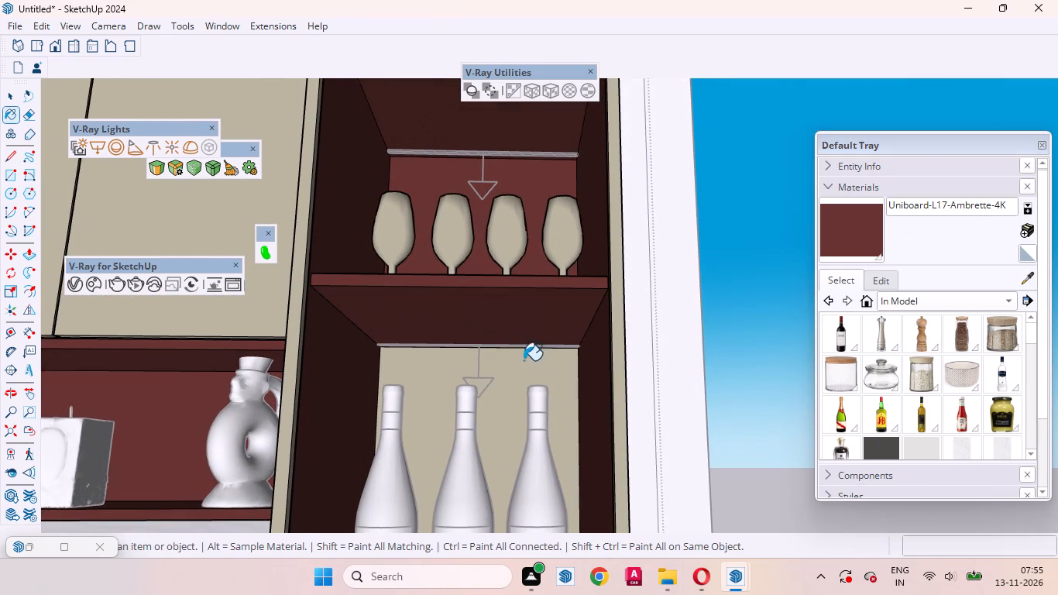
click(534, 383)
Paint the underside, front edge and top of the tall unit's third shelf with Uniboard-L17-Ambrette-4K.
scroll(552, 256, down, 14)
scroll(510, 388, up, 2)
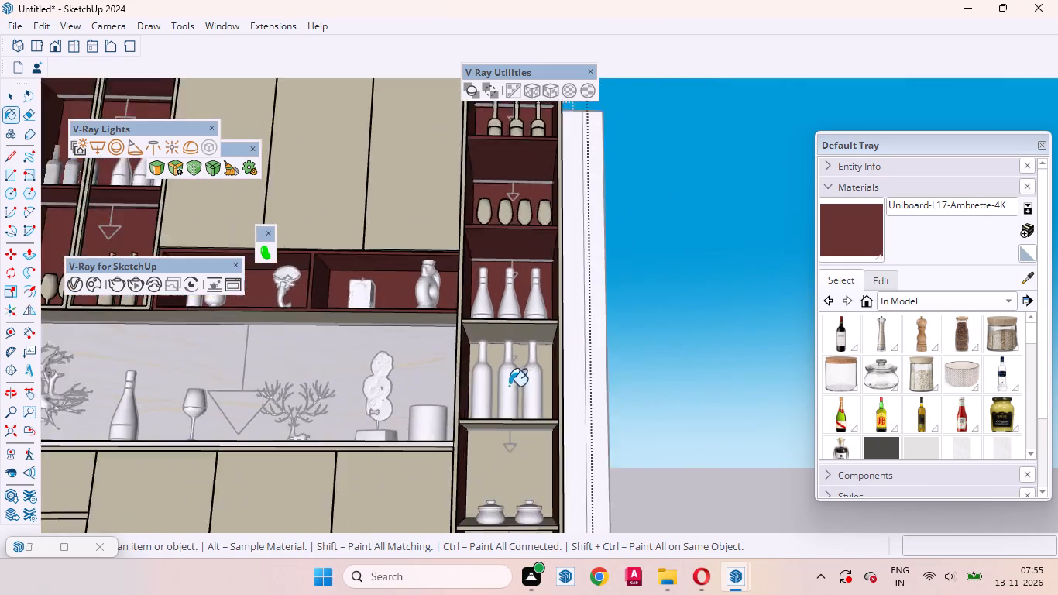
scroll(509, 386, up, 11)
click(504, 281)
click(515, 233)
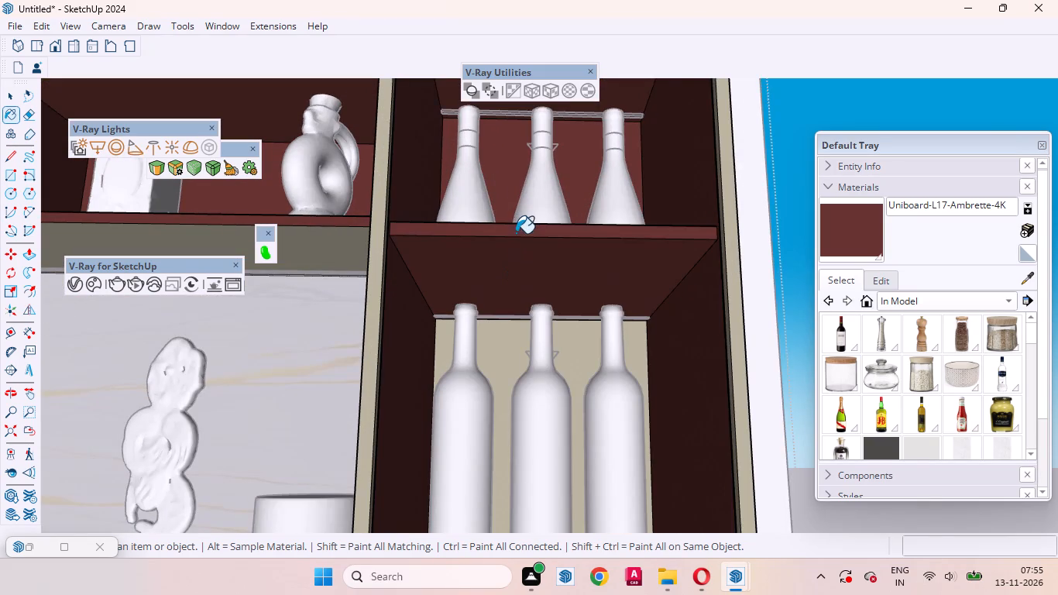
middle_drag(516, 277, 515, 450)
click(502, 361)
Paint the top of the tall unit's fourth shelf and the back panel behind its bottles with Uniboard-L17-Ambrette-4K.
scroll(523, 332, down, 6)
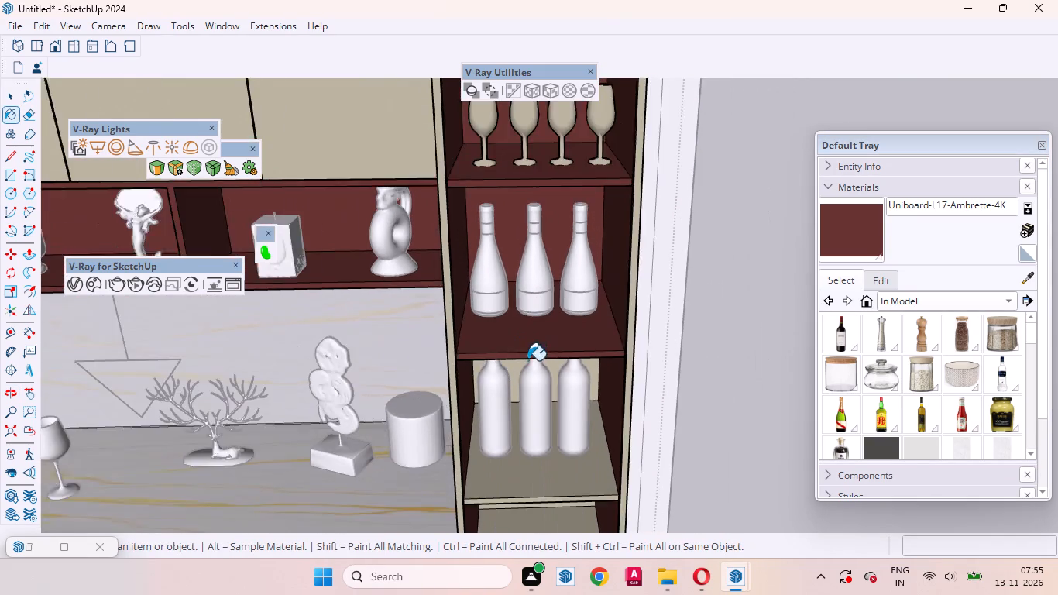
scroll(527, 360, down, 3)
click(524, 451)
scroll(522, 460, up, 8)
scroll(505, 297, up, 3)
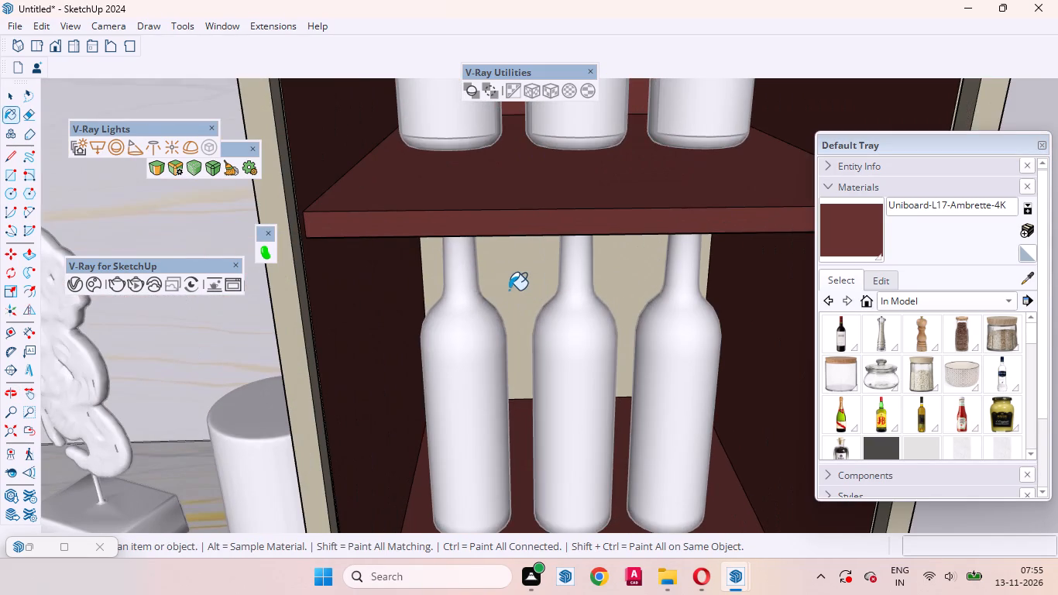
click(510, 290)
Paint the back panel behind the lidded pots and the underside and front edge of the shelf above them with Uniboard-L17-Ambrette-4K.
scroll(507, 322, down, 9)
middle_drag(533, 435, 533, 380)
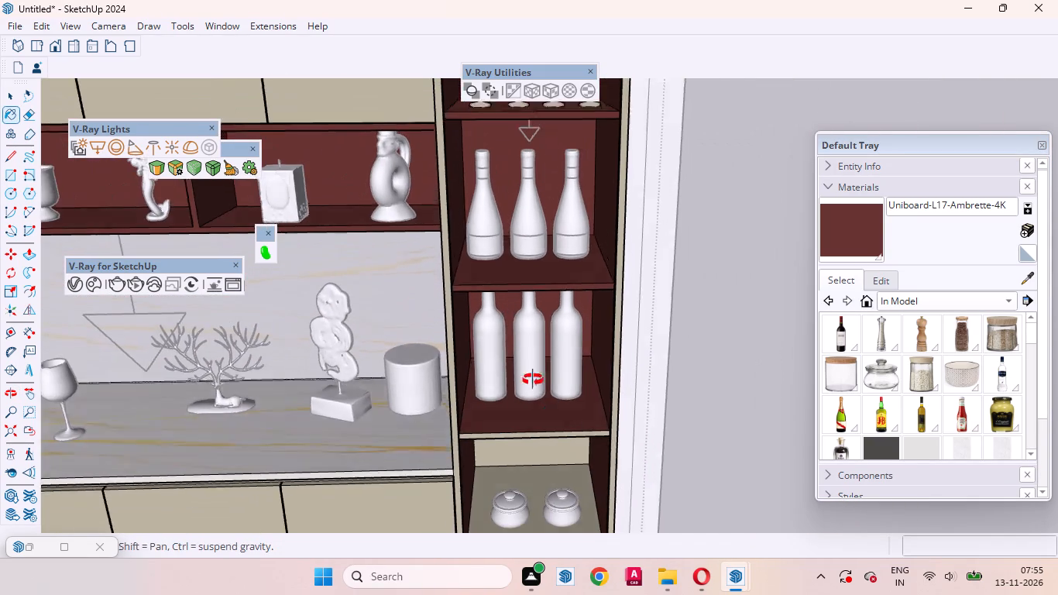
middle_drag(533, 380, 541, 257)
click(506, 483)
click(517, 385)
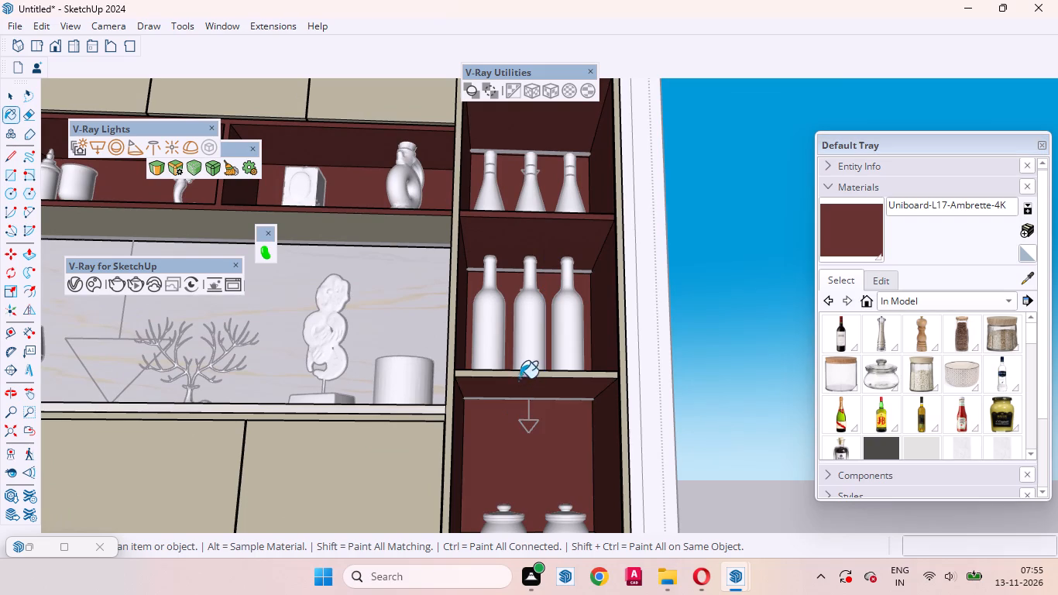
click(521, 373)
Paint the back panel behind the bottom wine glasses and the pot shelf's front edge, underside and top with Uniboard-L17-Ambrette-4K.
scroll(502, 371, down, 9)
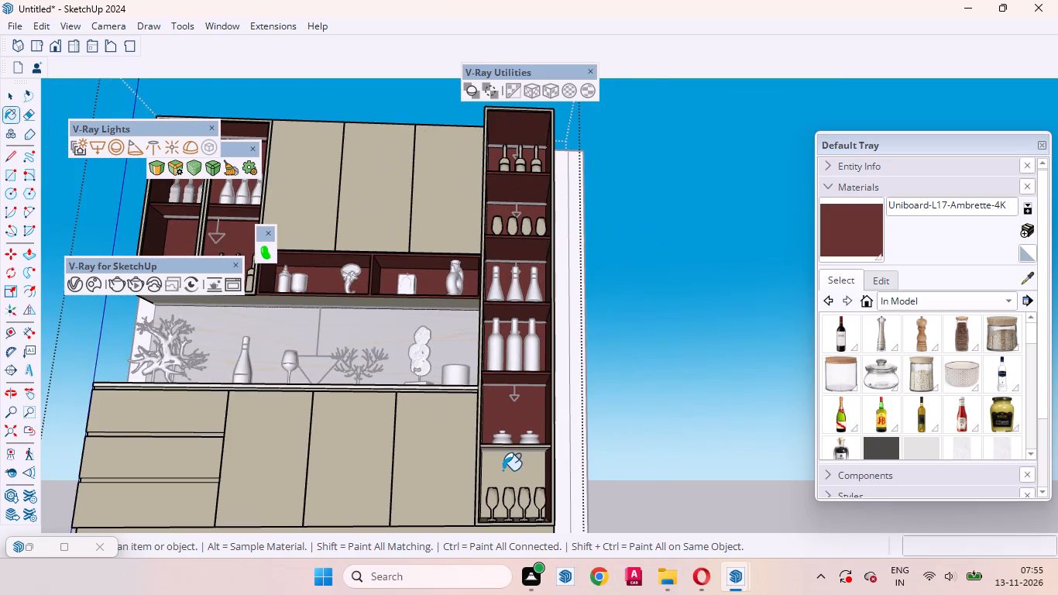
click(502, 472)
scroll(502, 473, up, 11)
click(482, 390)
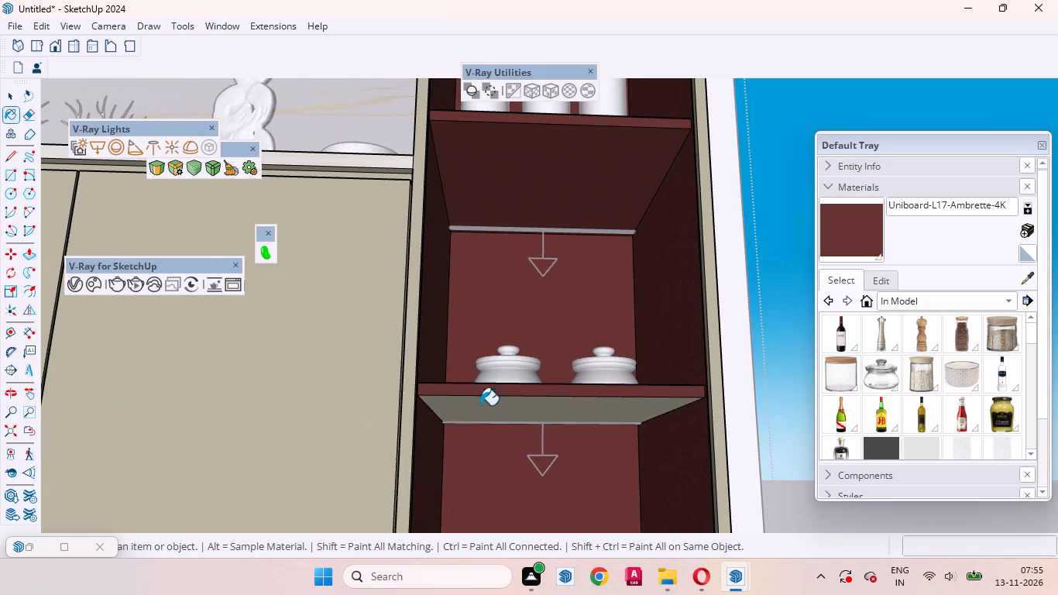
middle_drag(482, 451, 436, 441)
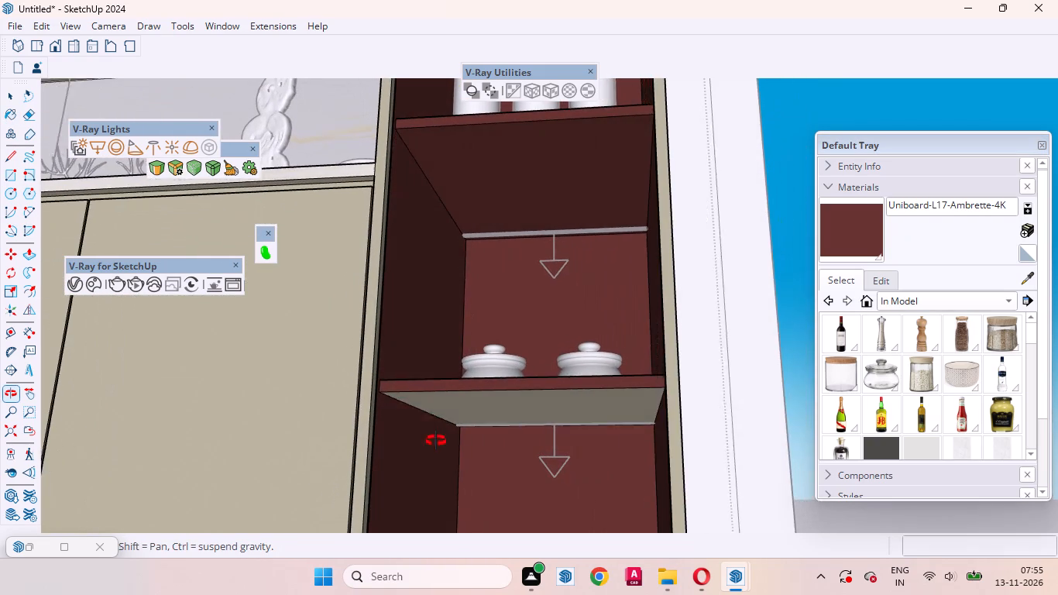
middle_drag(436, 441, 437, 440)
click(508, 409)
middle_drag(520, 383, 538, 550)
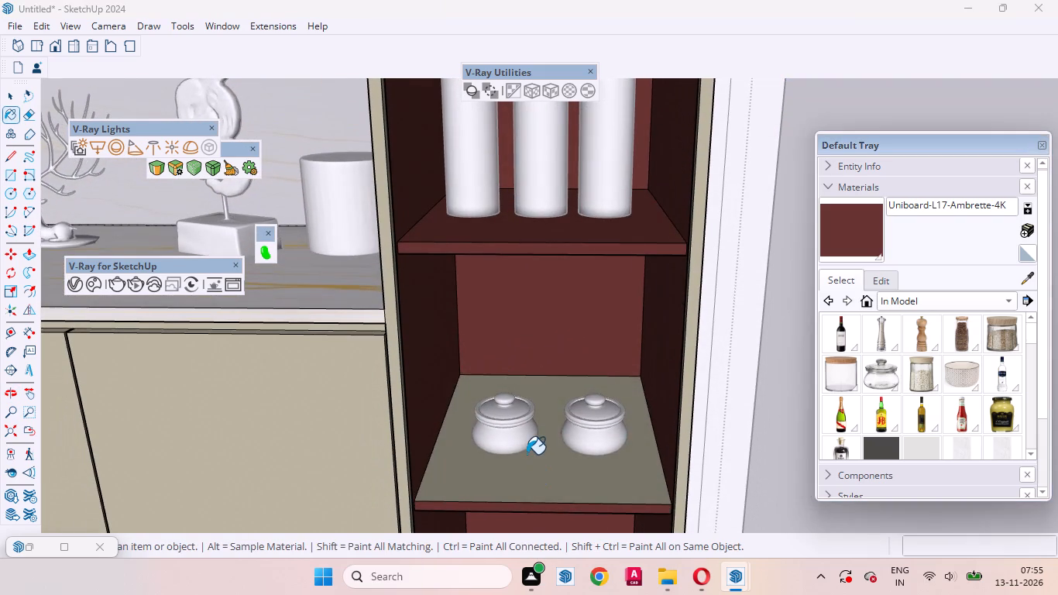
click(527, 454)
Paint the tall unit's bottom compartment floor and the carcass's left and bottom front edges behind the door frame with Uniboard-L17-Ambrette-4K.
scroll(527, 461, down, 12)
scroll(536, 510, up, 4)
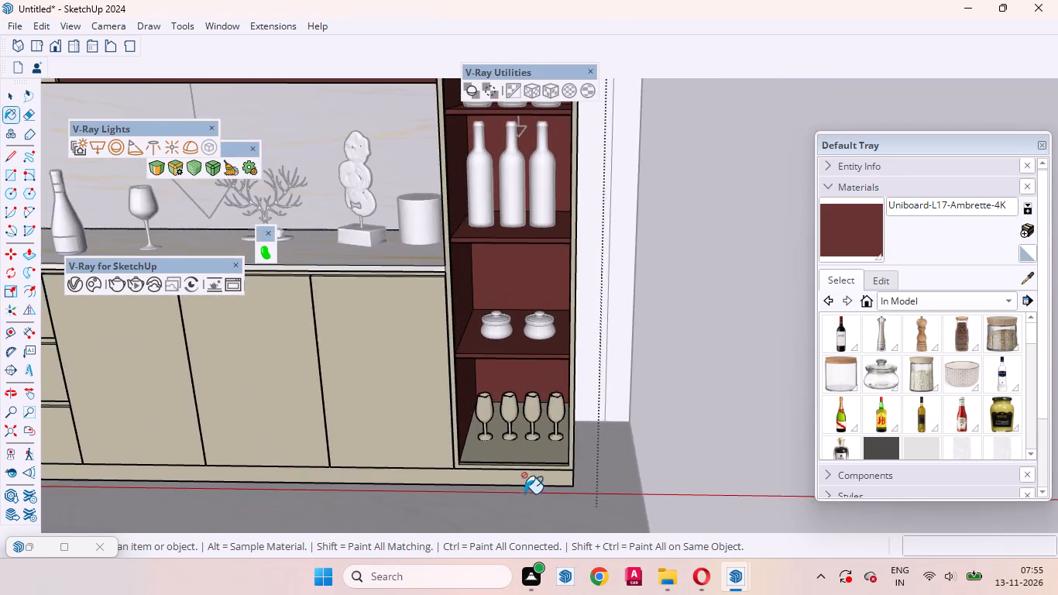
scroll(524, 494, up, 10)
click(474, 439)
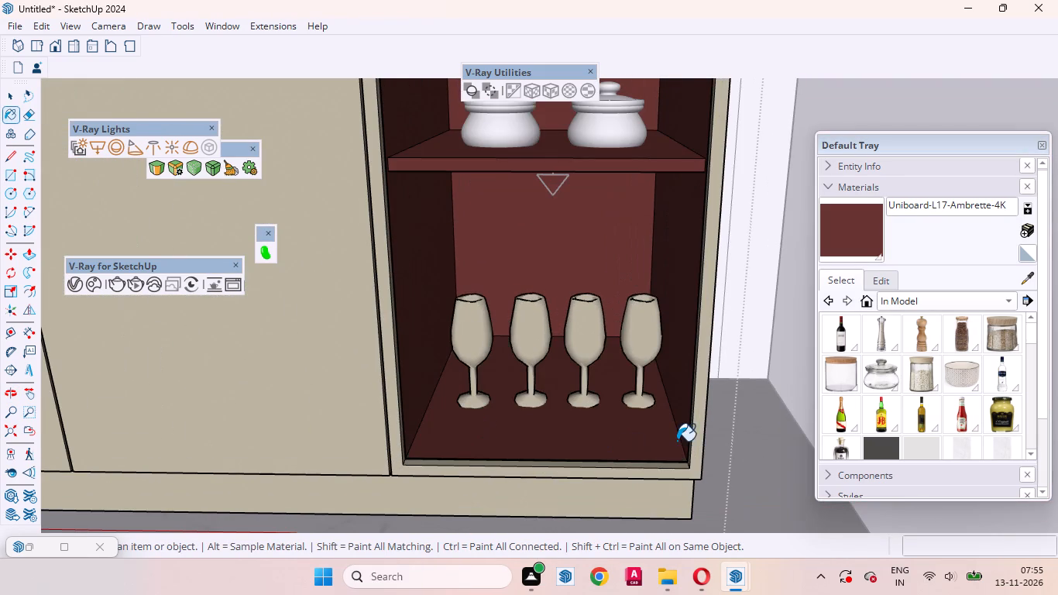
scroll(675, 445, up, 6)
scroll(231, 444, up, 14)
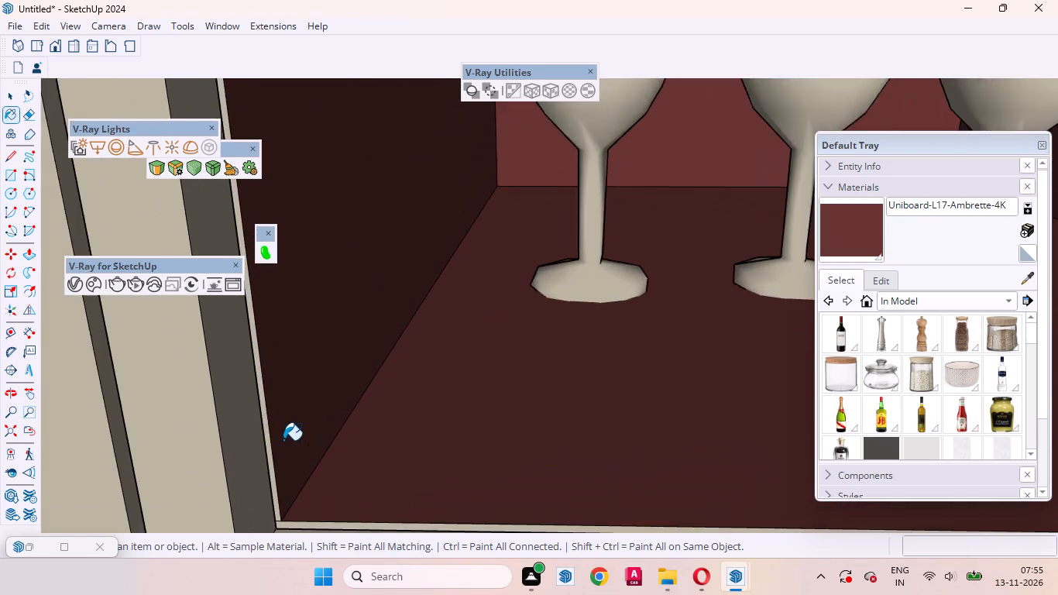
scroll(283, 440, up, 2)
click(256, 402)
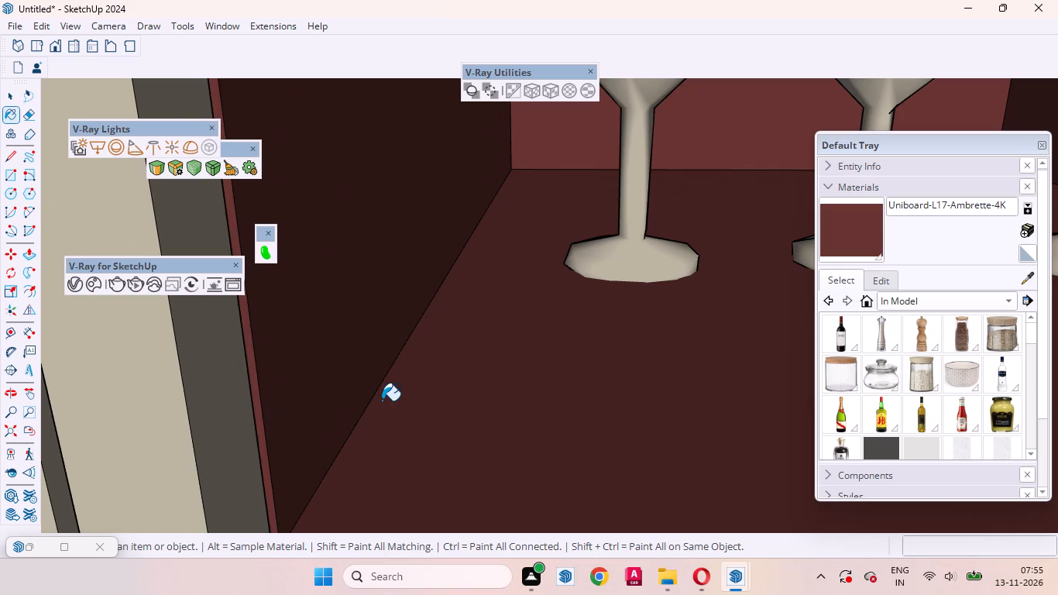
scroll(382, 401, down, 3)
scroll(352, 506, up, 8)
click(321, 505)
scroll(451, 479, down, 3)
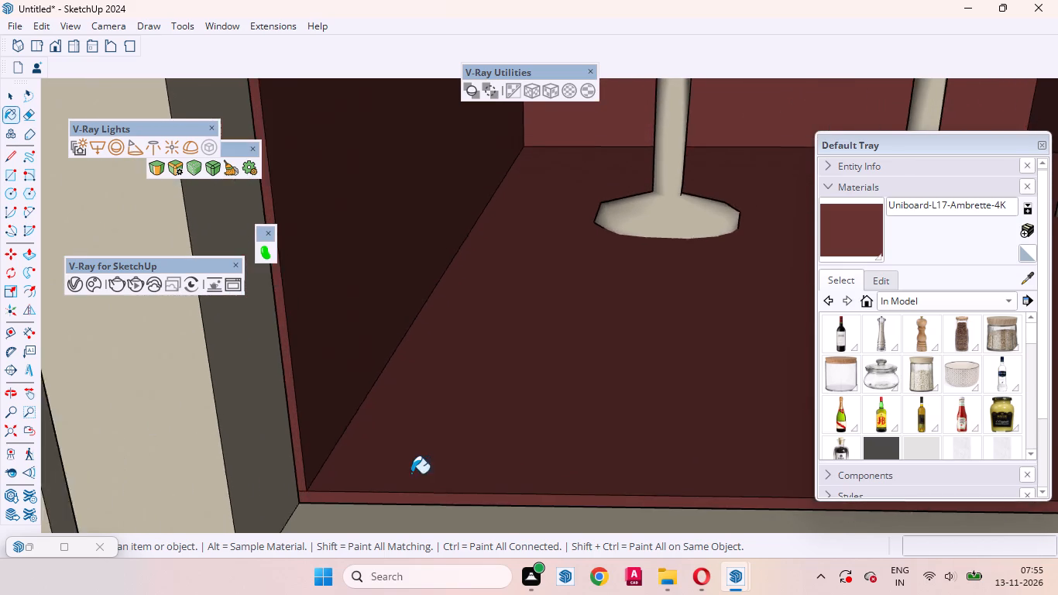
Paint the tall unit carcass's right and top front edges behind the door frame with Uniboard-L17-Ambrette-4K.
scroll(411, 473, down, 20)
scroll(411, 473, down, 6)
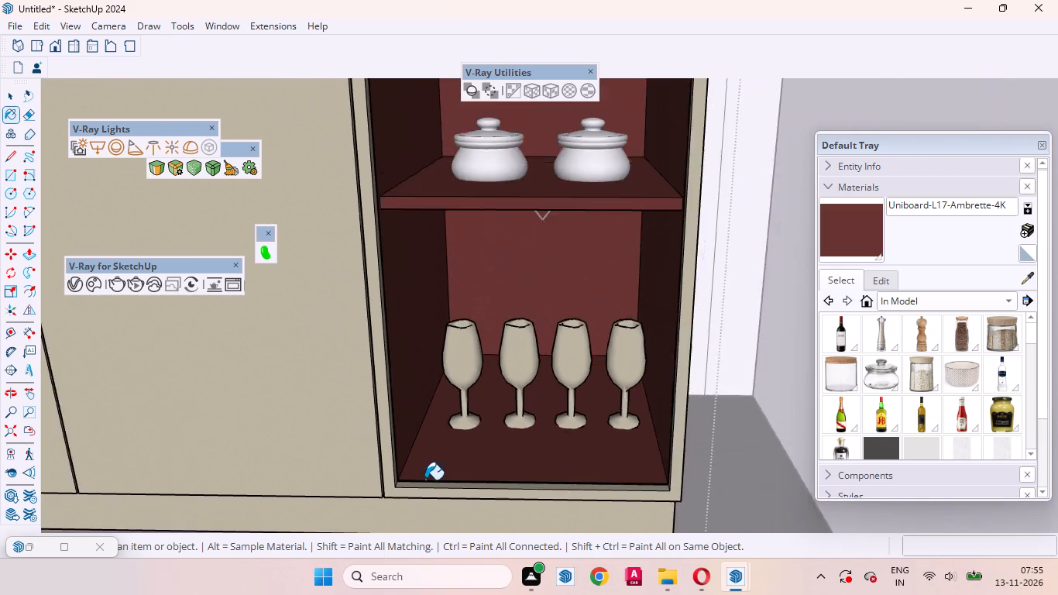
scroll(425, 480, down, 2)
middle_drag(463, 460, 640, 457)
scroll(637, 303, up, 8)
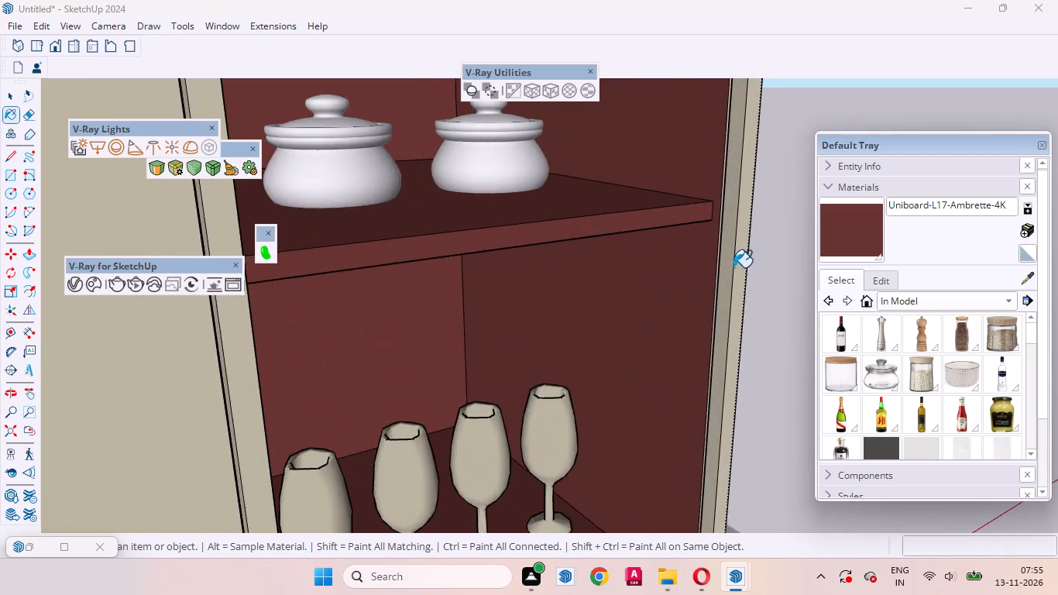
scroll(733, 267, up, 18)
click(717, 173)
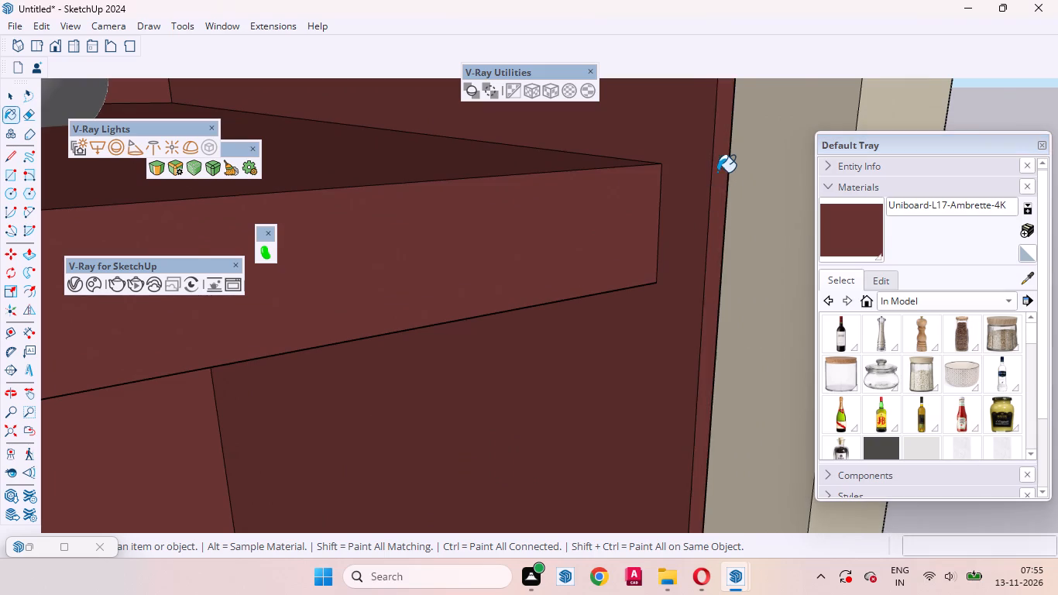
scroll(569, 377, down, 10)
scroll(417, 421, up, 1)
scroll(417, 421, down, 15)
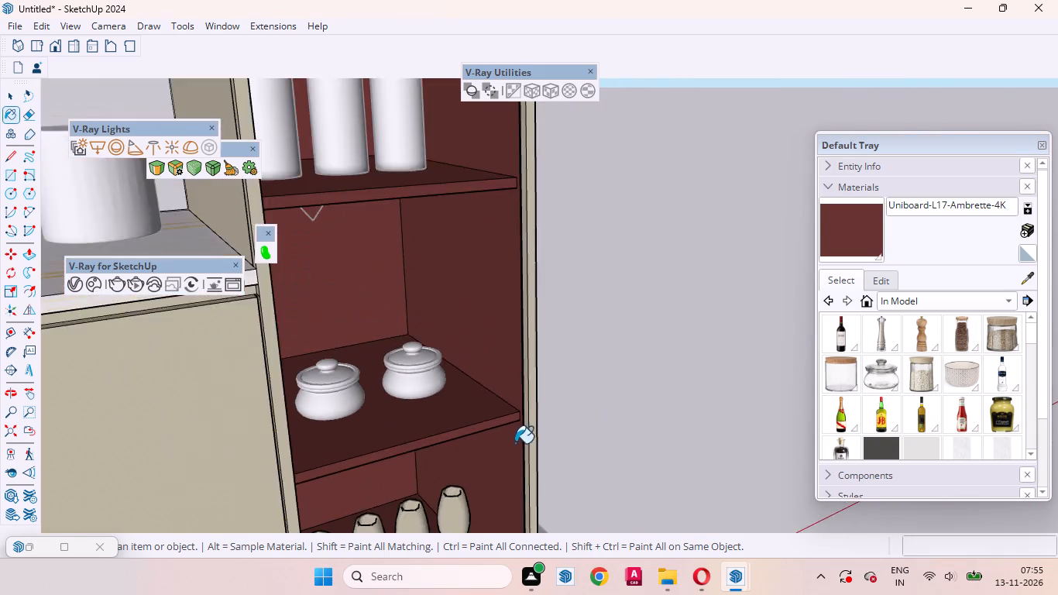
scroll(515, 443, down, 20)
scroll(515, 443, down, 2)
scroll(479, 299, up, 3)
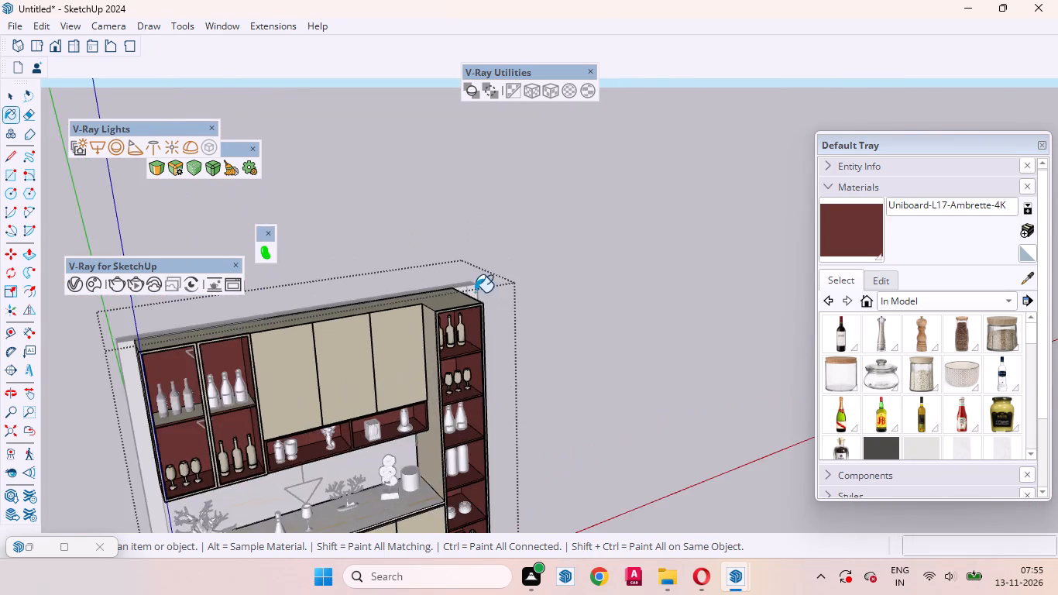
scroll(475, 292, up, 20)
scroll(475, 292, up, 11)
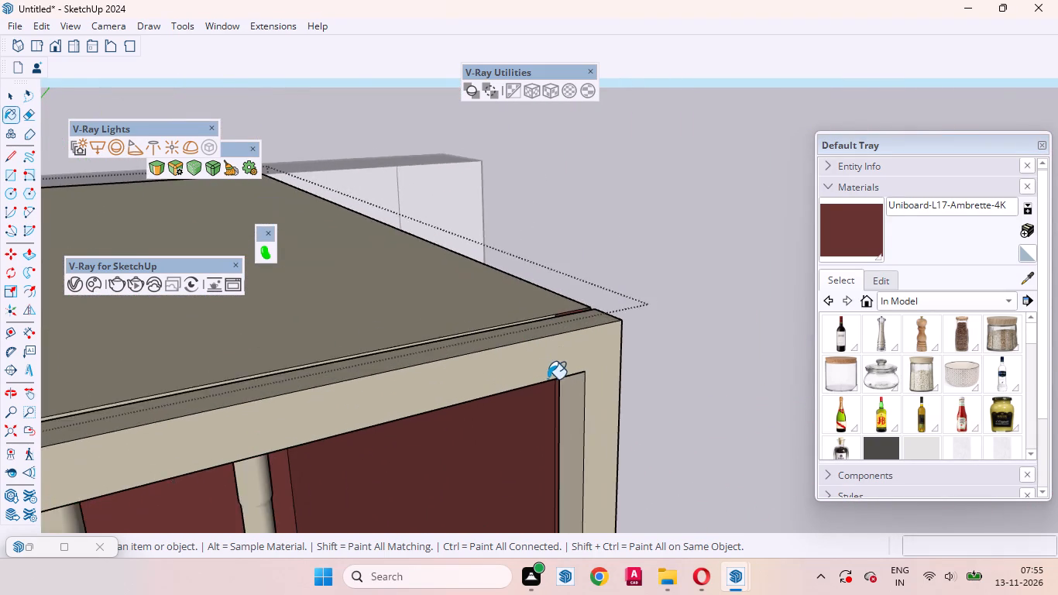
scroll(548, 379, up, 2)
scroll(539, 299, up, 18)
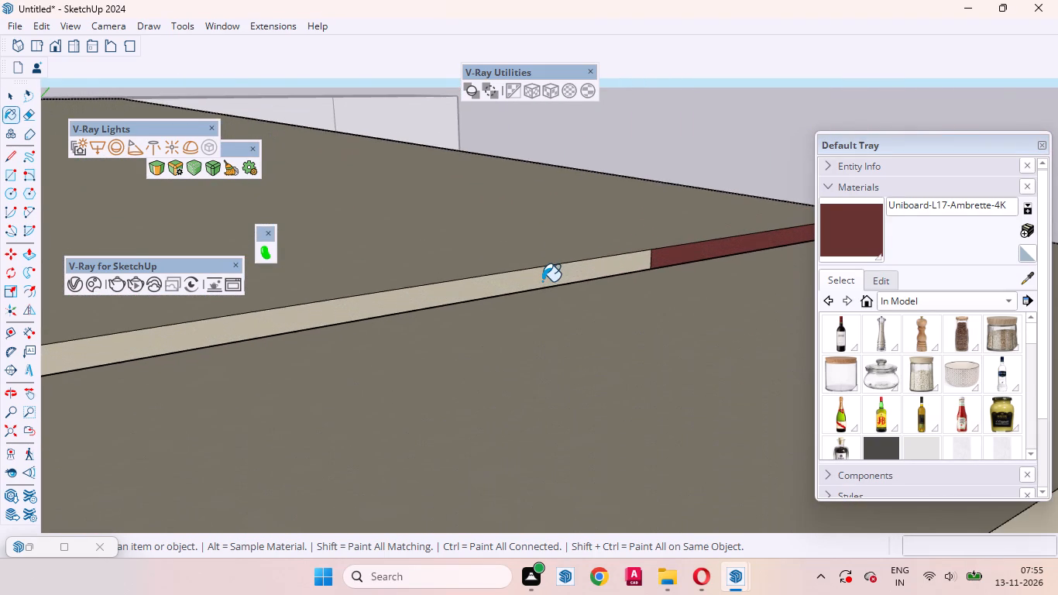
click(542, 281)
scroll(534, 287, down, 16)
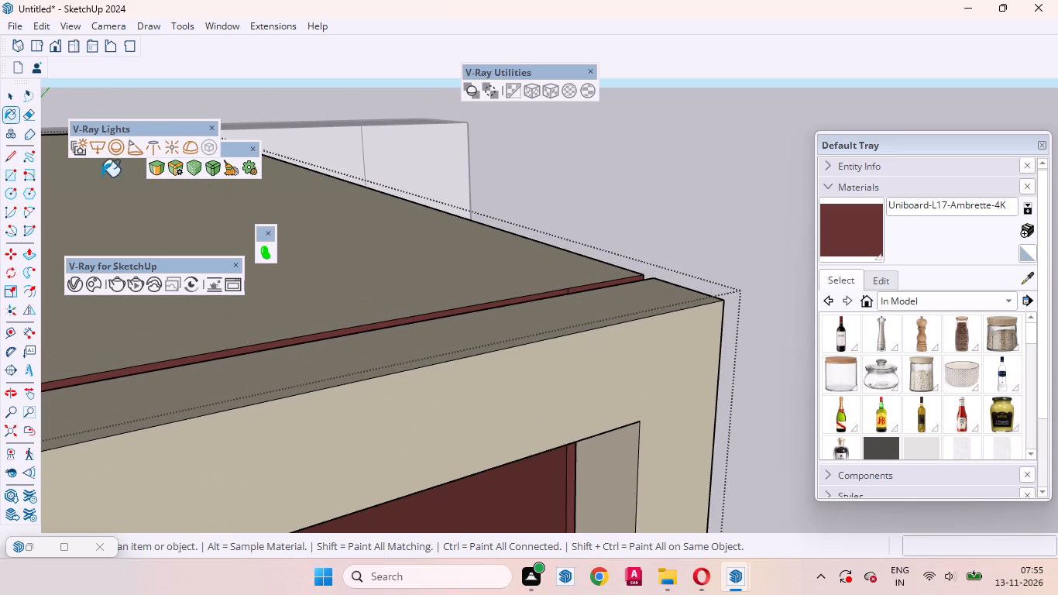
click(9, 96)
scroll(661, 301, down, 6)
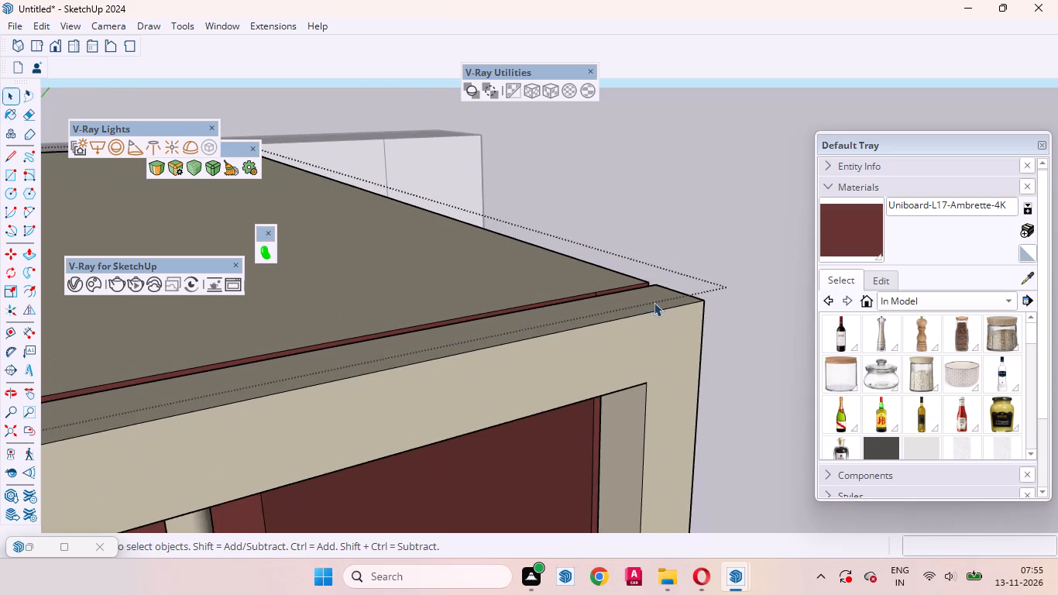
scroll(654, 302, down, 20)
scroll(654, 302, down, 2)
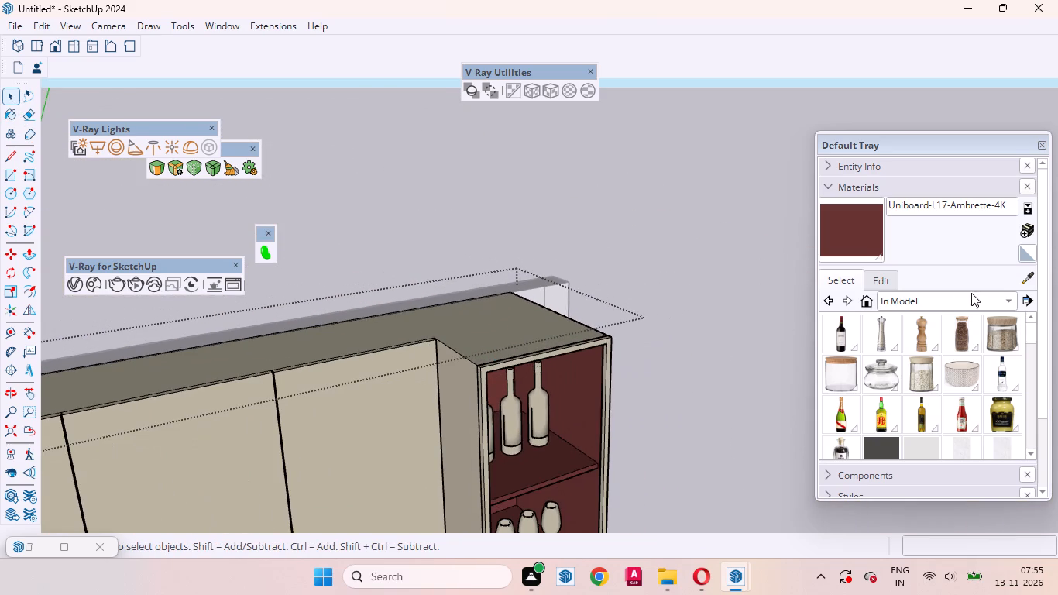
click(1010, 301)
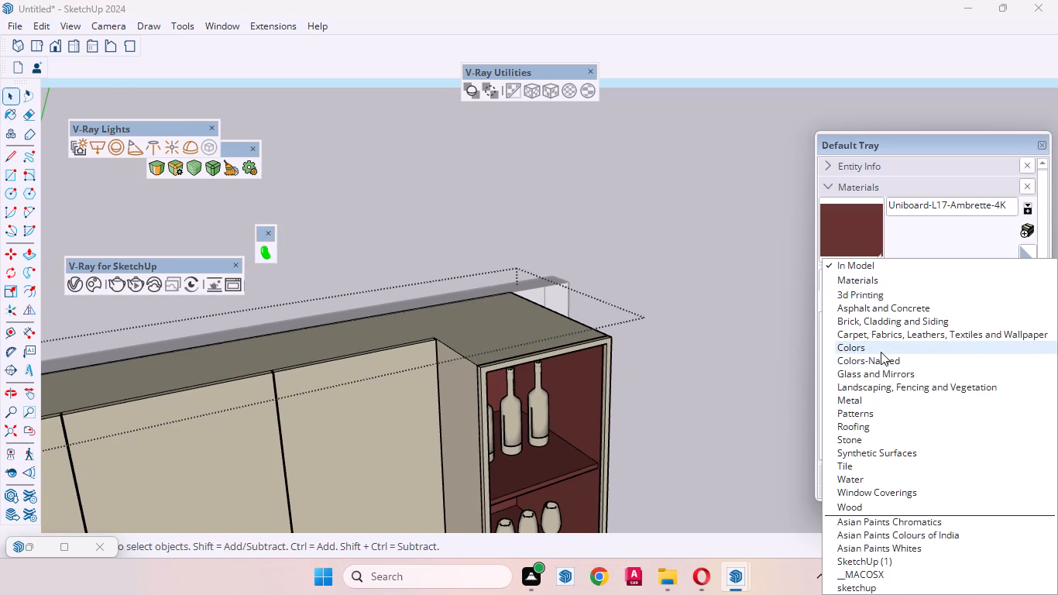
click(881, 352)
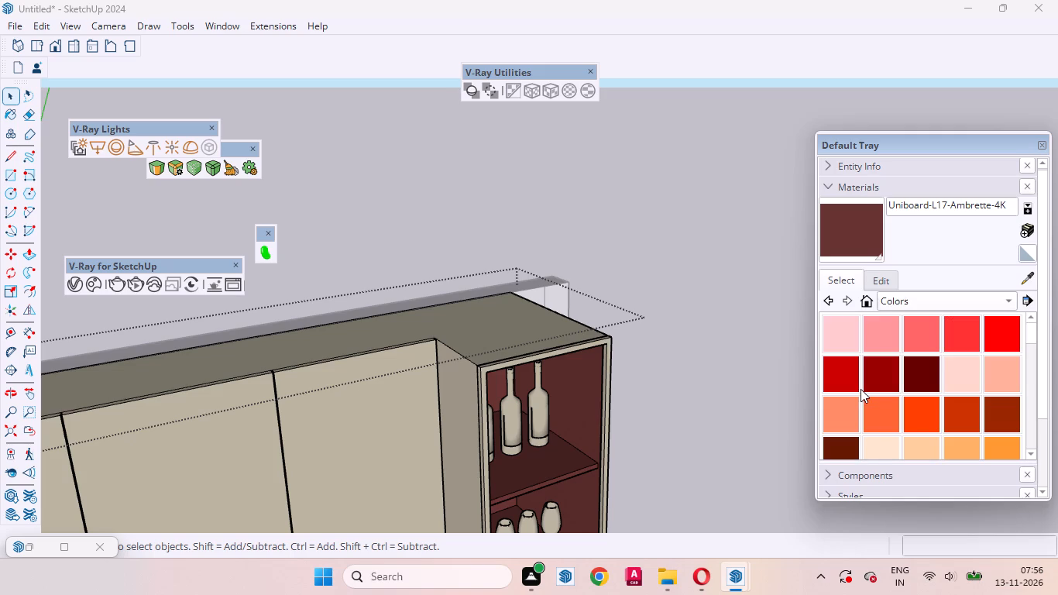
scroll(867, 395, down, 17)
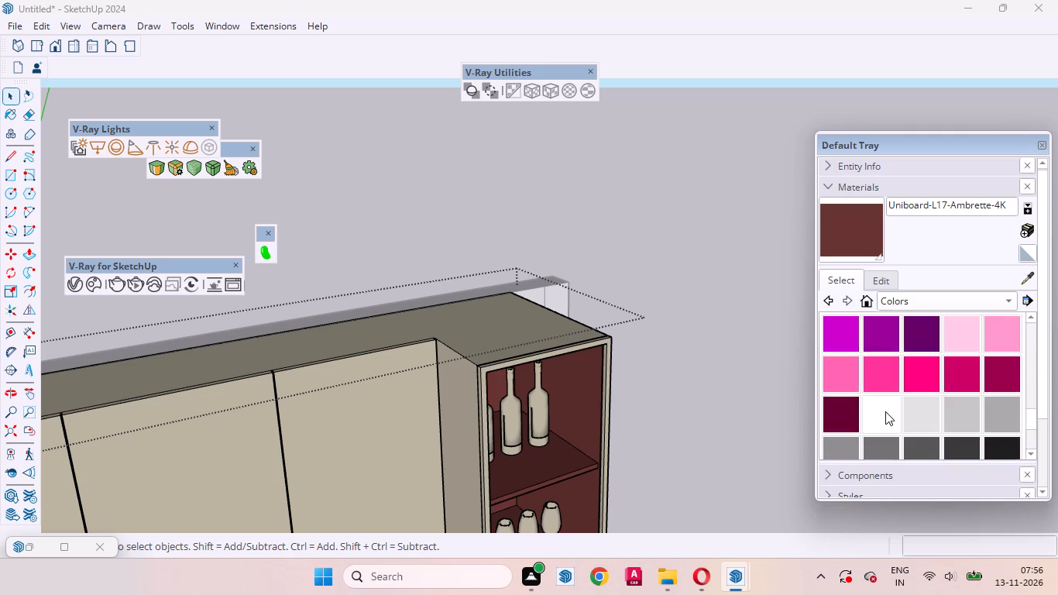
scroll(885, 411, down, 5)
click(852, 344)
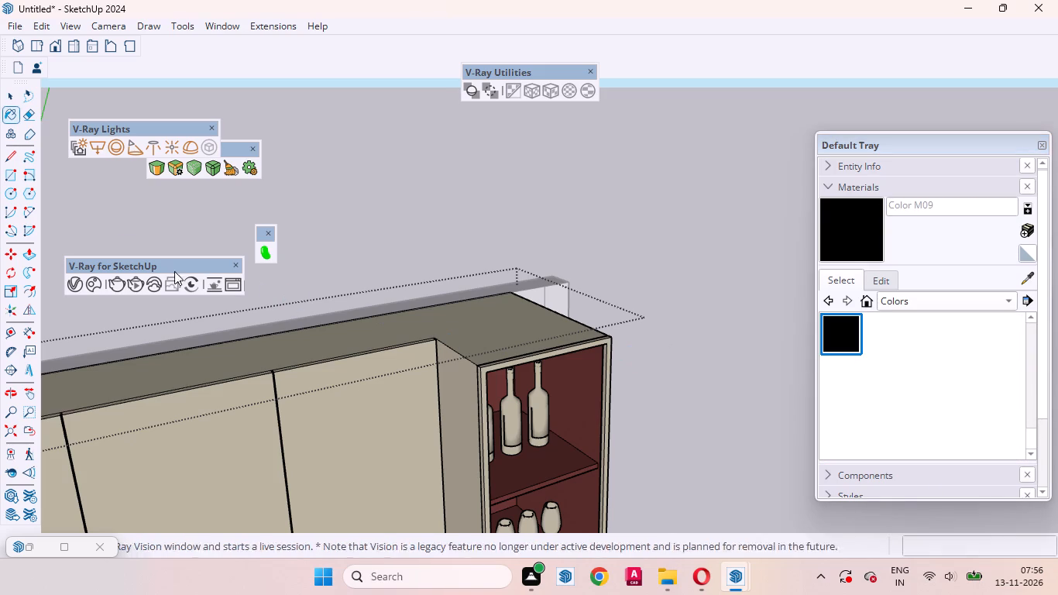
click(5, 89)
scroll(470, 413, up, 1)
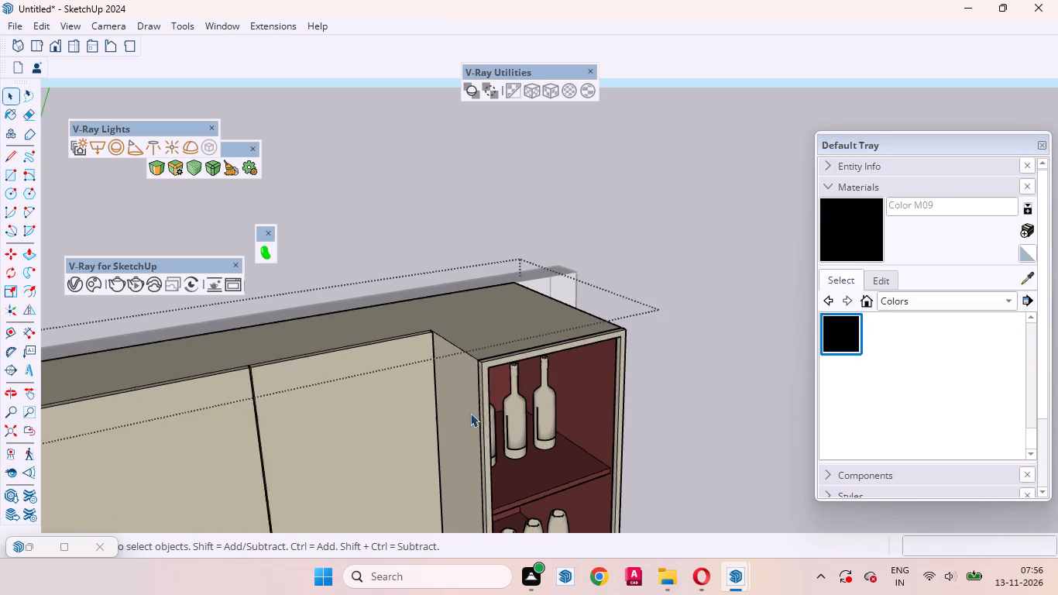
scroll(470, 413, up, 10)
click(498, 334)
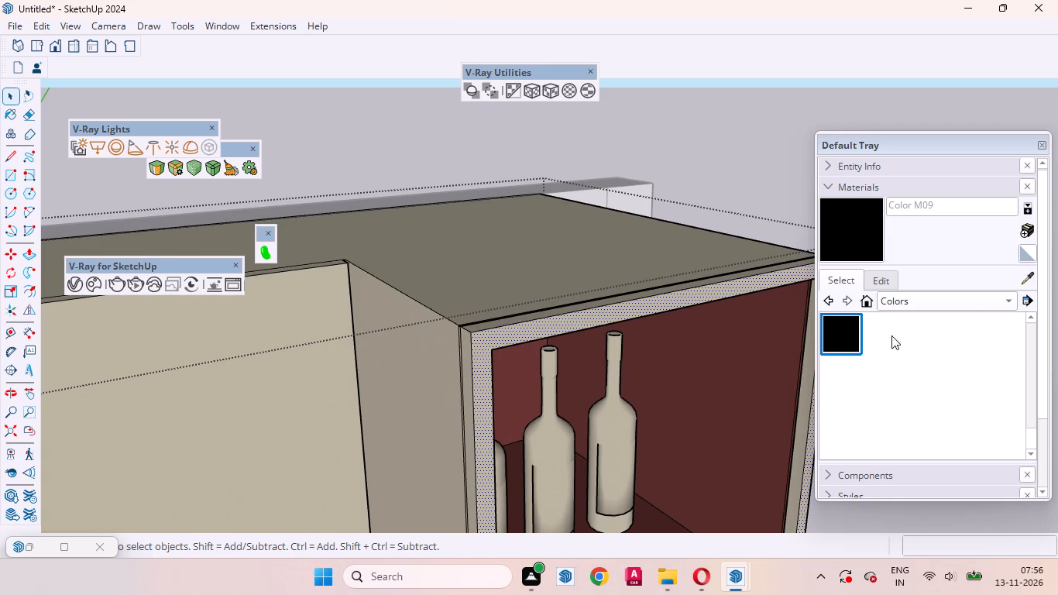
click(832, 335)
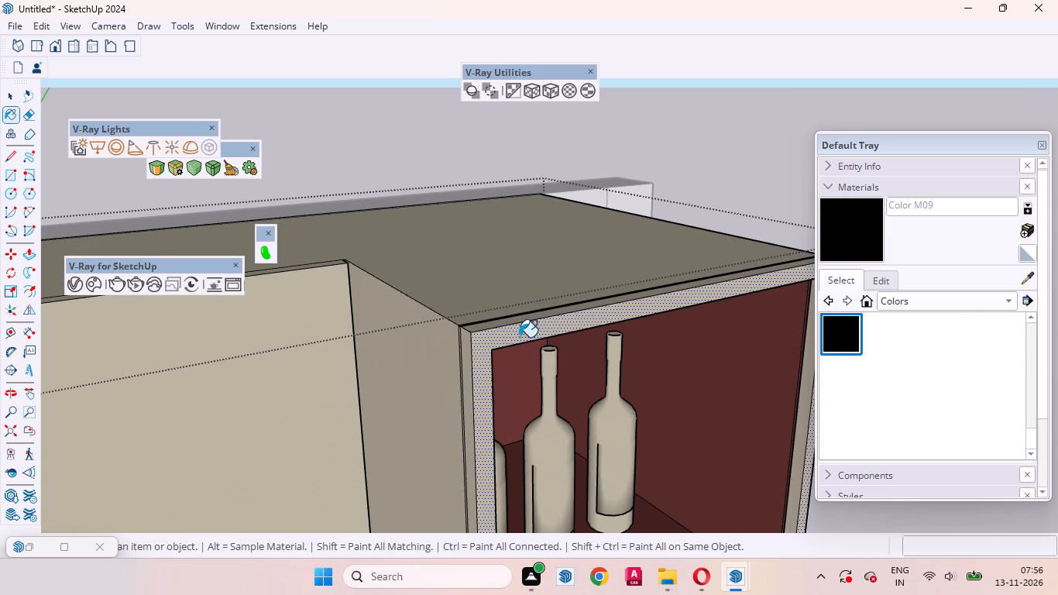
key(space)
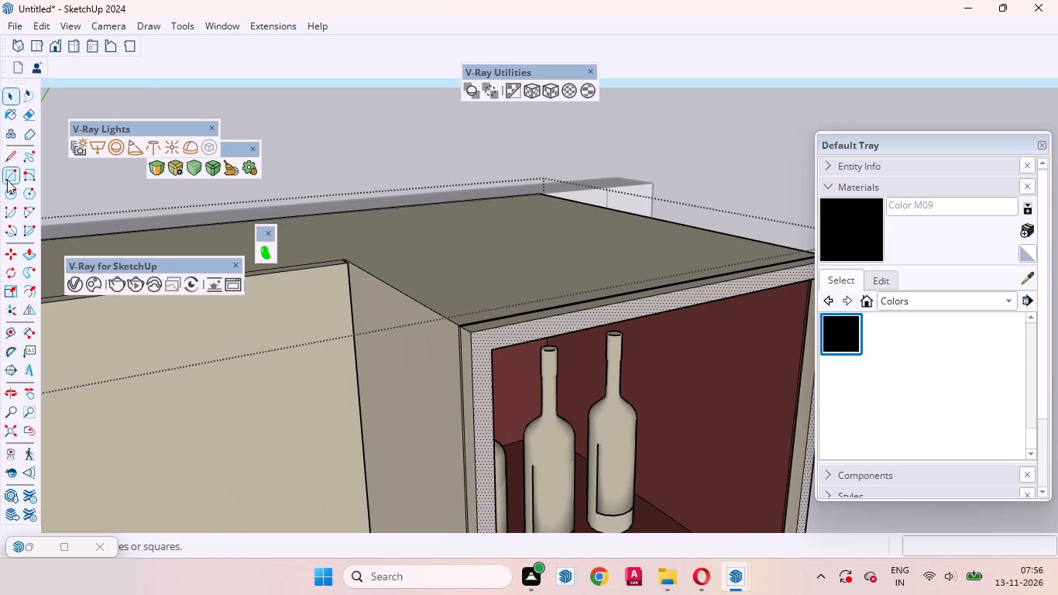
Switch the material library to the Glass and Mirrors collection.
click(1012, 295)
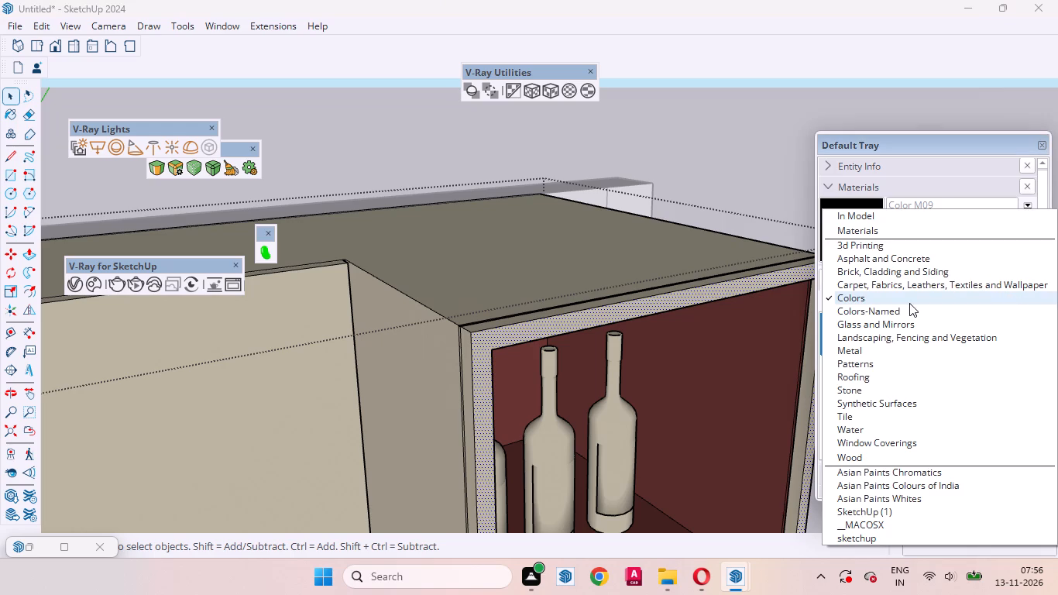
click(871, 325)
scroll(519, 158, down, 1)
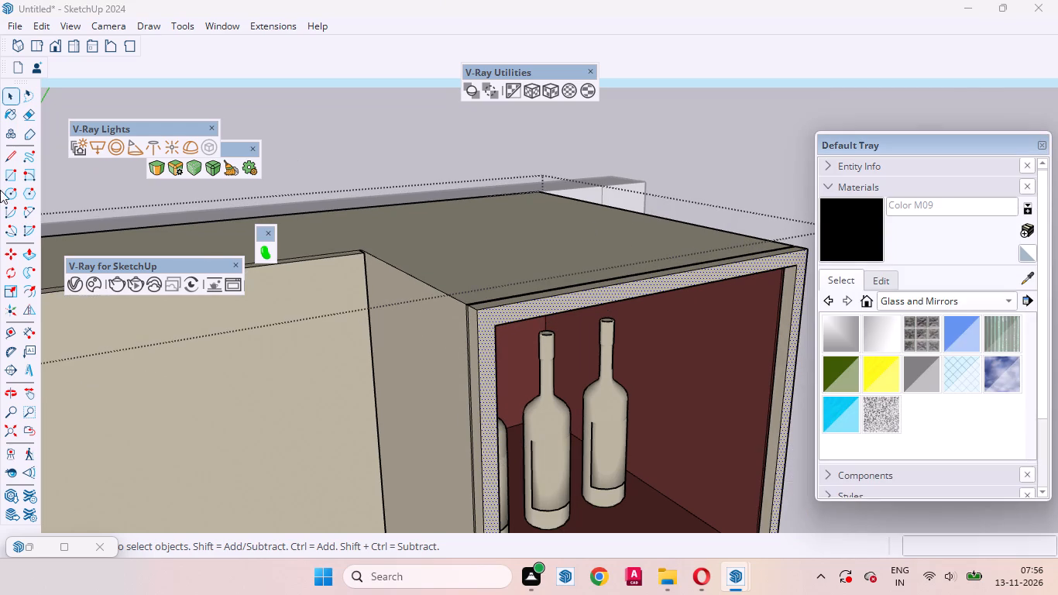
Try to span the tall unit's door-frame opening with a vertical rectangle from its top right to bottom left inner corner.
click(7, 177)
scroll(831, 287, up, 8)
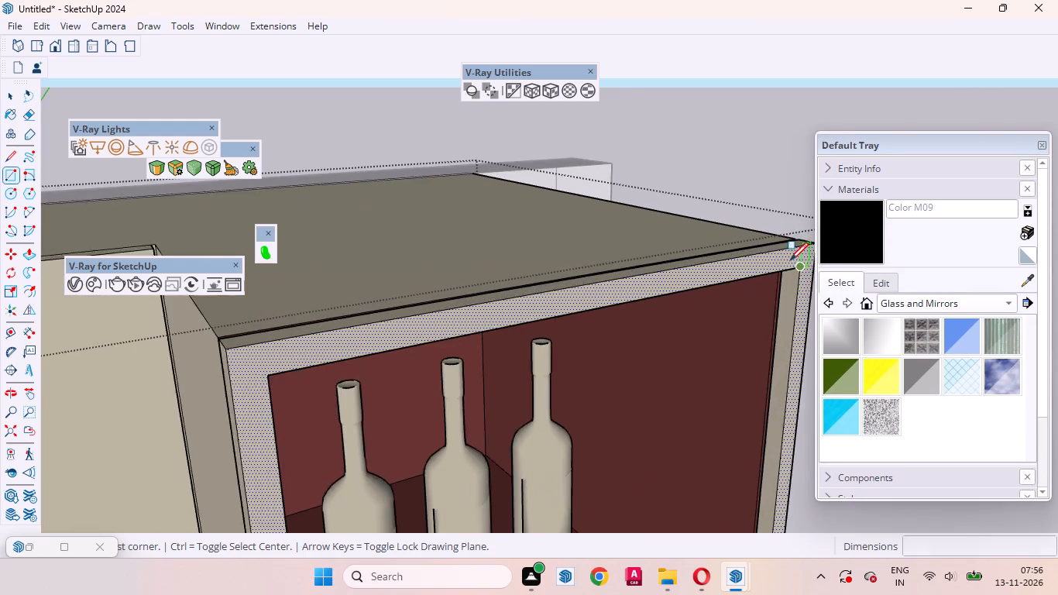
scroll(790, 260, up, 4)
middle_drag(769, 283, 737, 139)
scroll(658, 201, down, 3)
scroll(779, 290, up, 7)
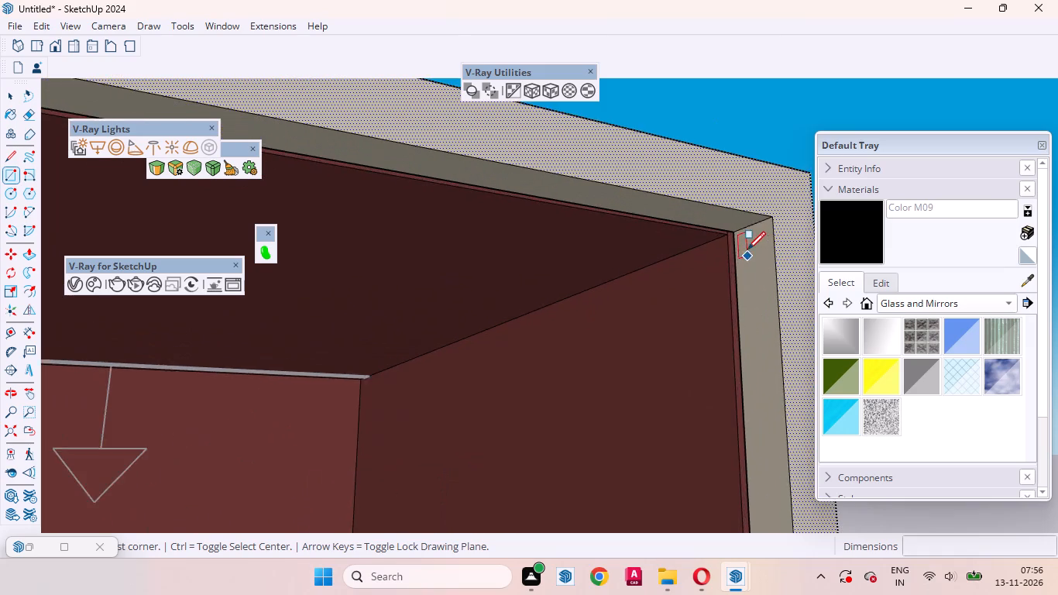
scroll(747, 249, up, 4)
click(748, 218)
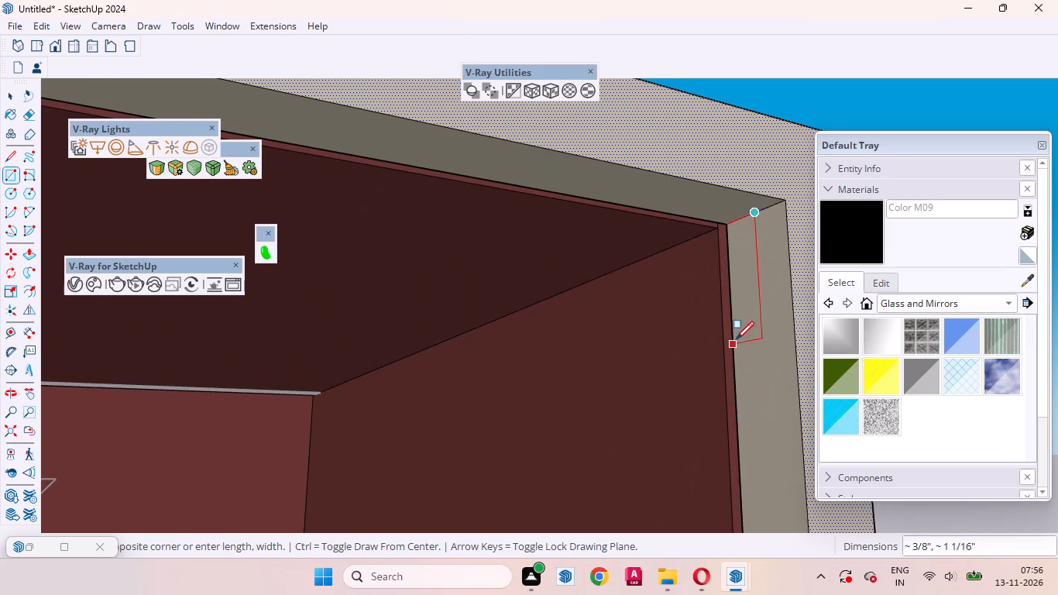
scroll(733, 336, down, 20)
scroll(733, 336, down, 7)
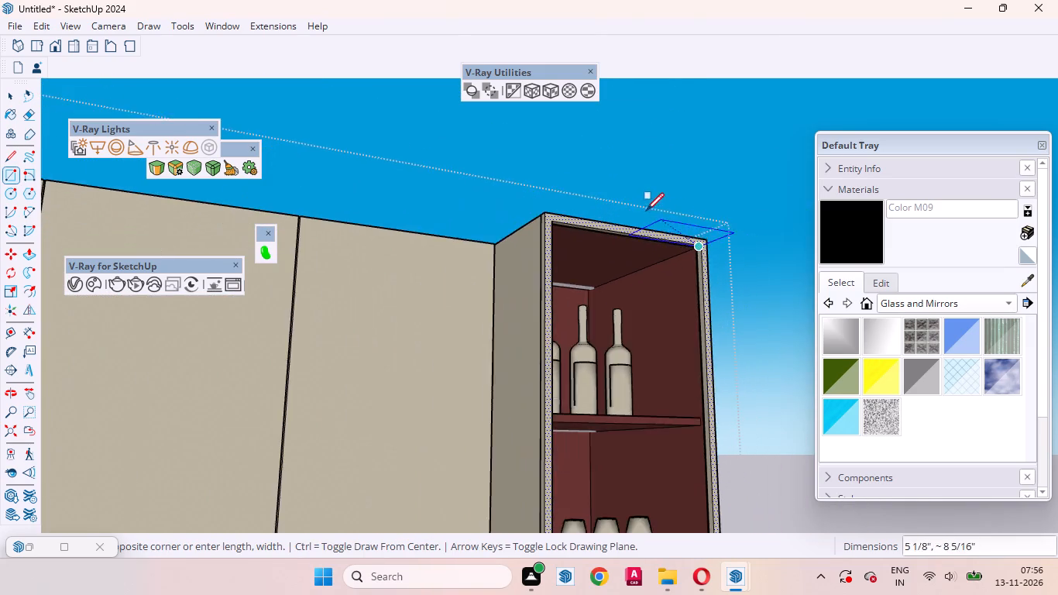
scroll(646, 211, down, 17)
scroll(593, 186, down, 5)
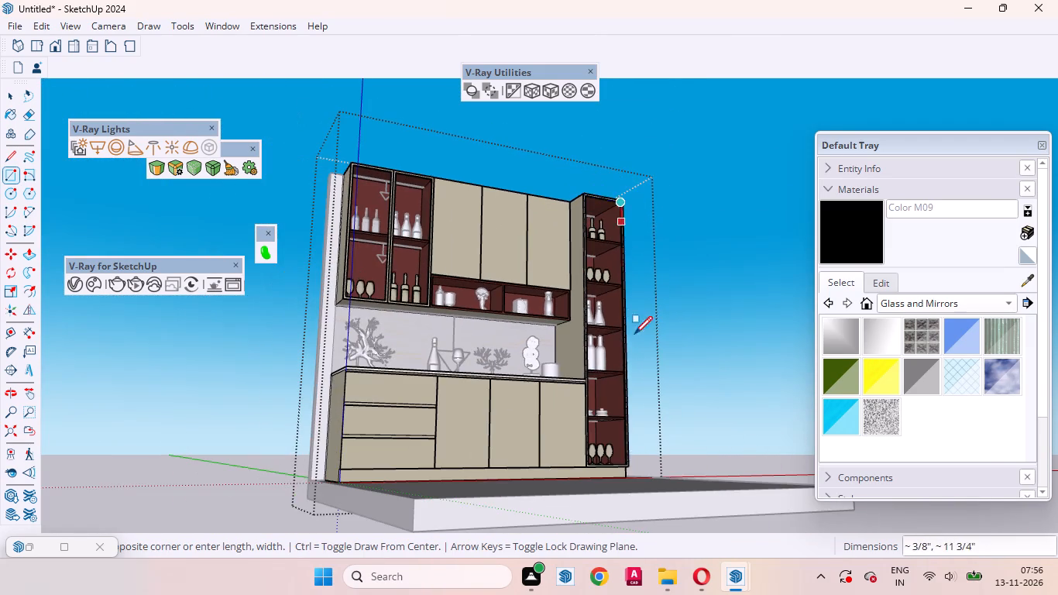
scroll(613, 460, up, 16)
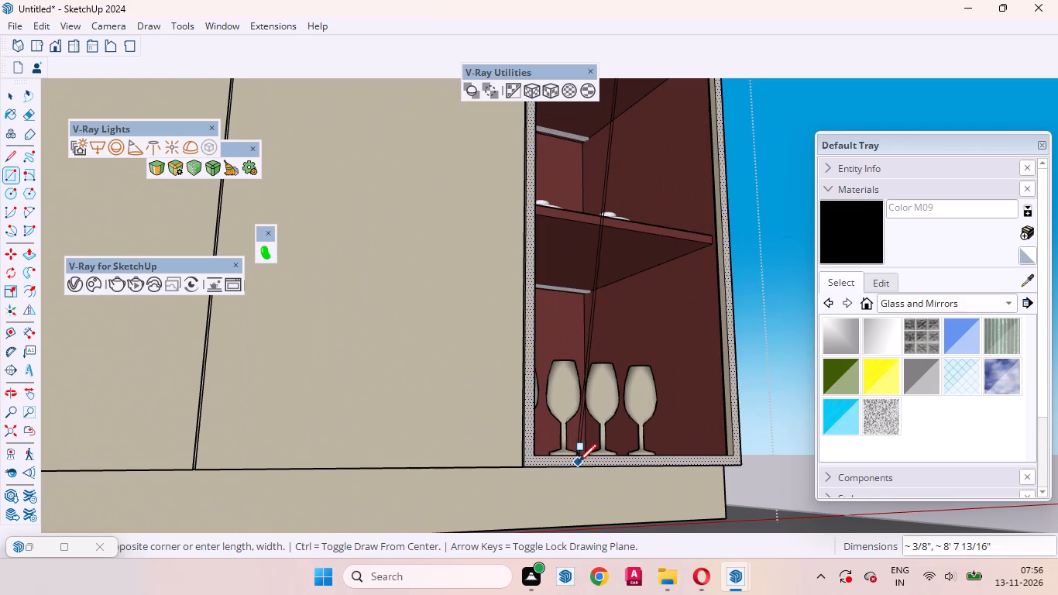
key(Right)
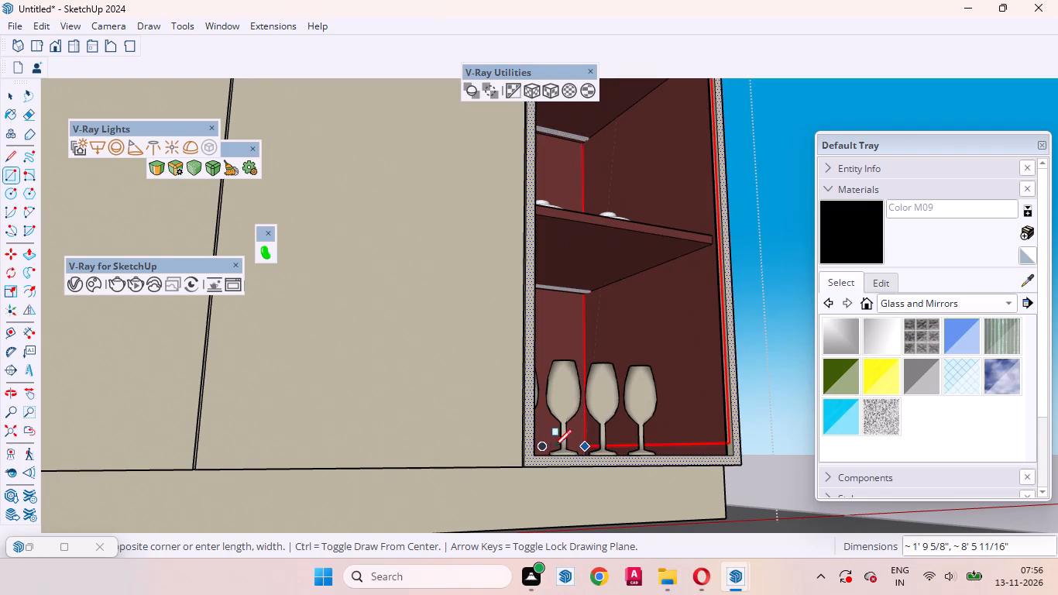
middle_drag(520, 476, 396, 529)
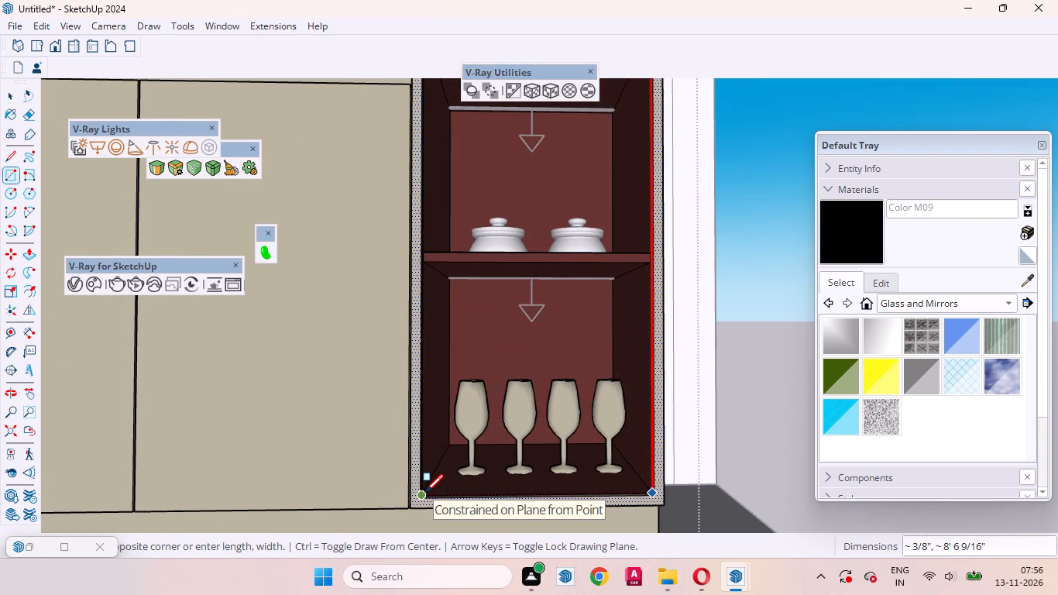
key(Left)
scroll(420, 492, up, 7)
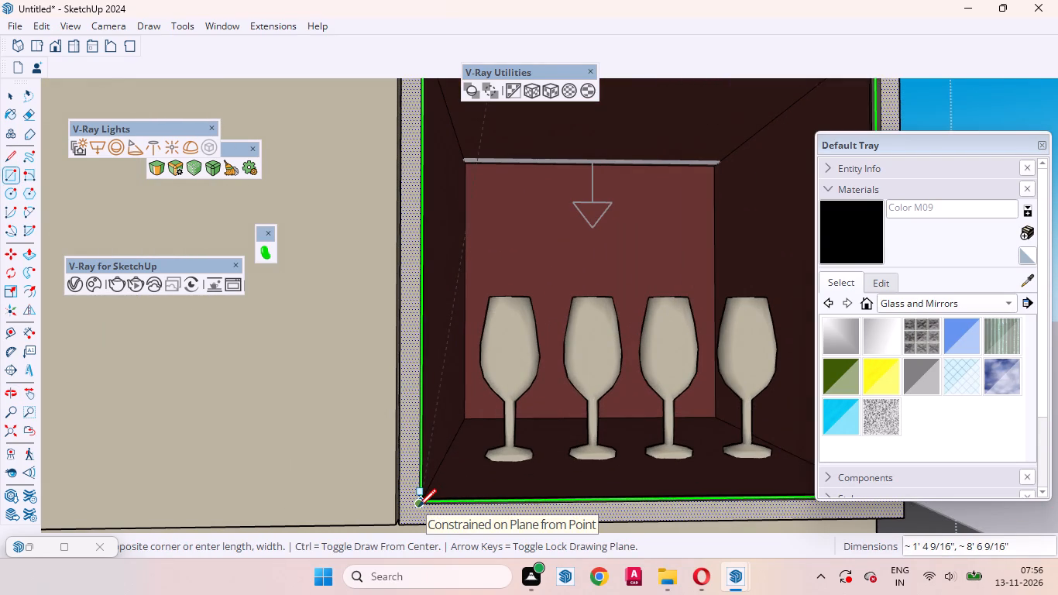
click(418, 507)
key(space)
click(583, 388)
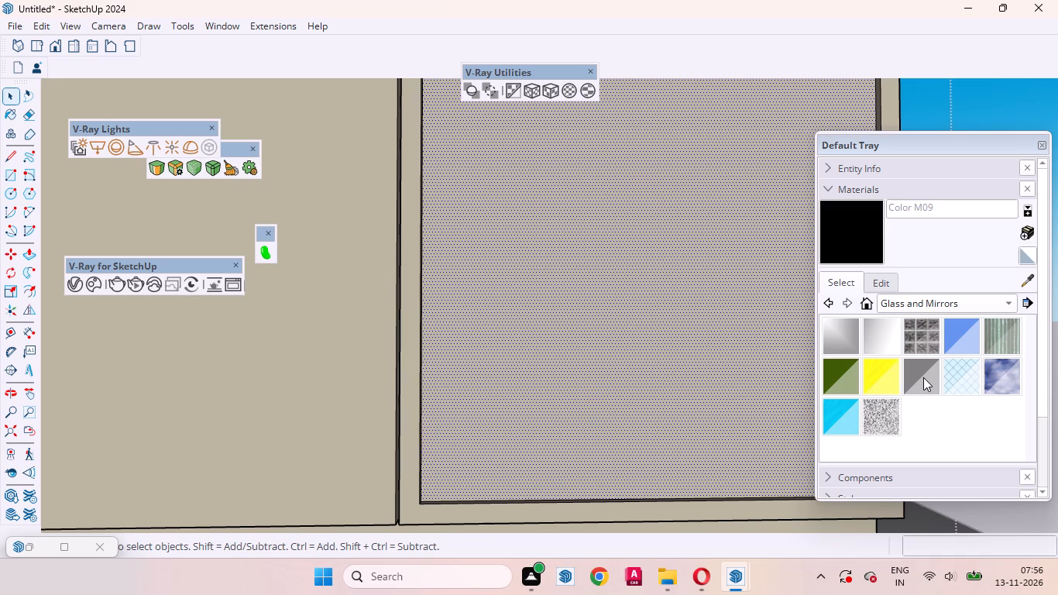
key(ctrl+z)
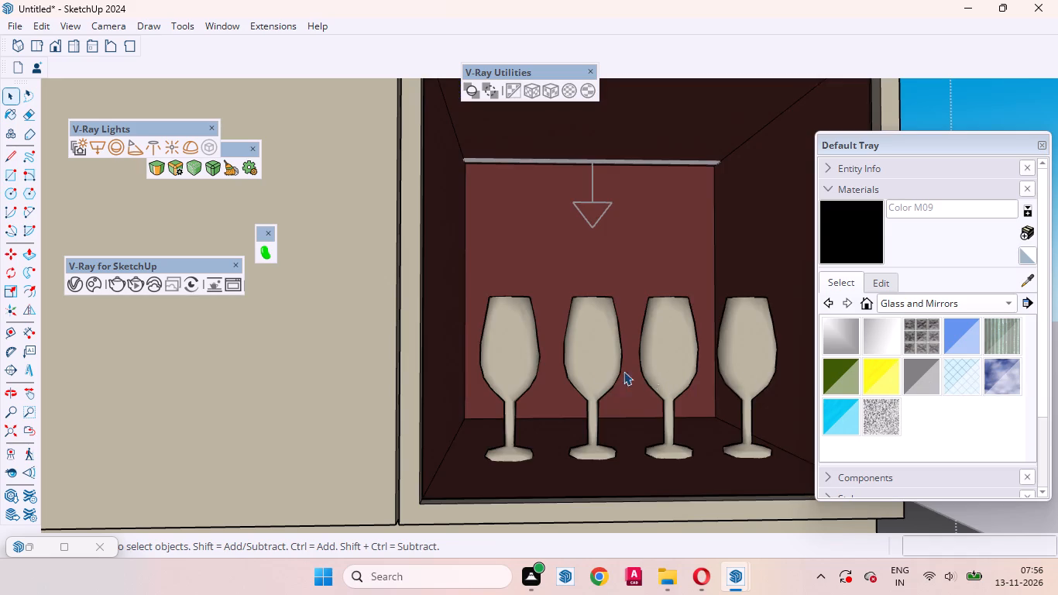
Paint the tall unit door frame's front face and its right and bottom inner faces with Color M09.
scroll(594, 370, down, 4)
middle_drag(654, 406, 795, 531)
scroll(658, 380, down, 7)
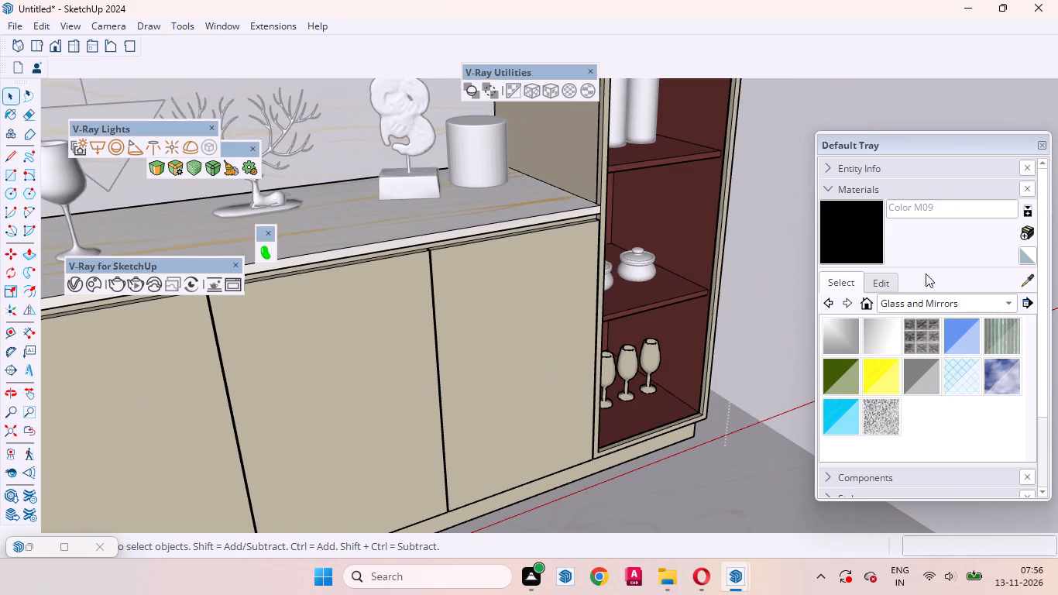
scroll(708, 311, up, 6)
click(725, 274)
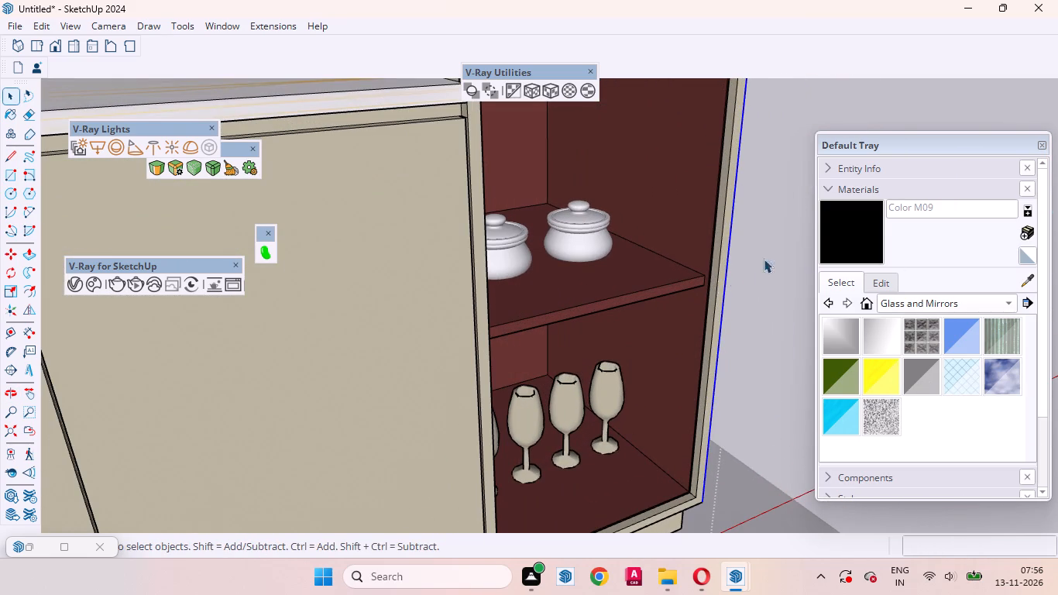
click(843, 245)
scroll(724, 243, up, 11)
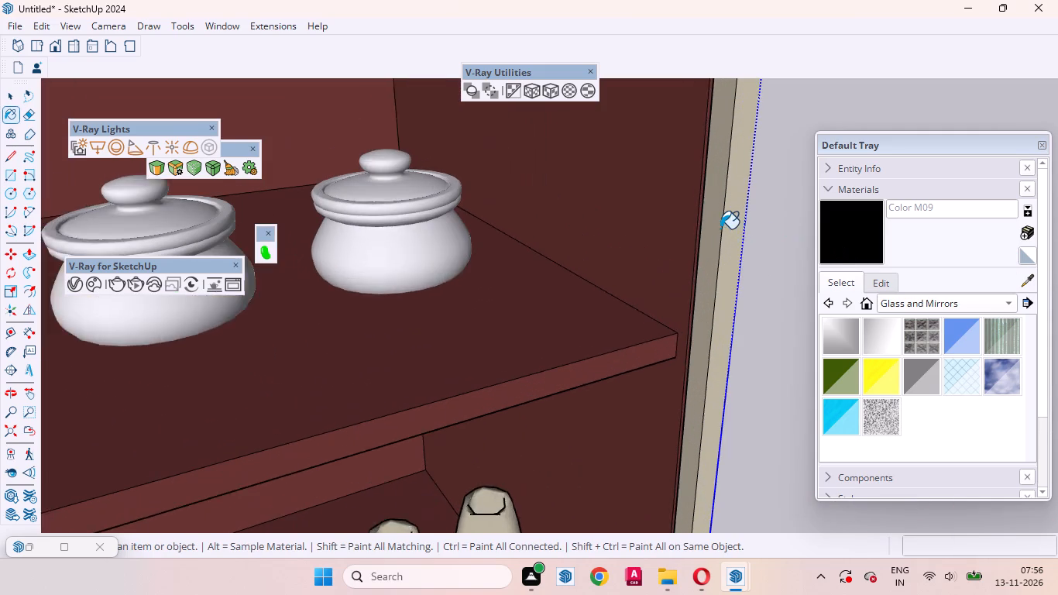
click(717, 218)
click(730, 216)
scroll(733, 215, down, 9)
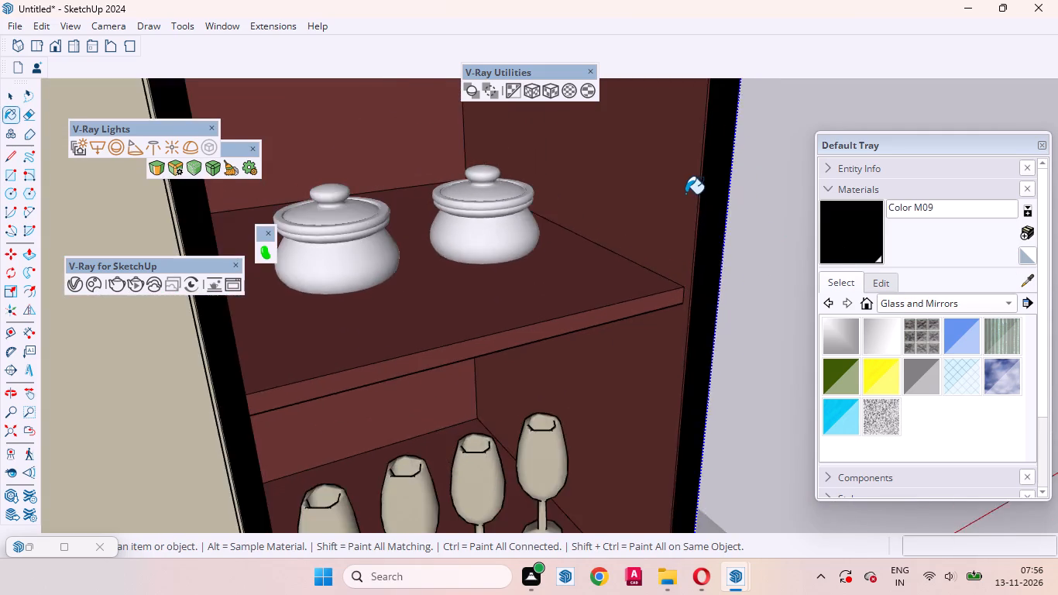
scroll(685, 194, down, 6)
scroll(661, 411, up, 12)
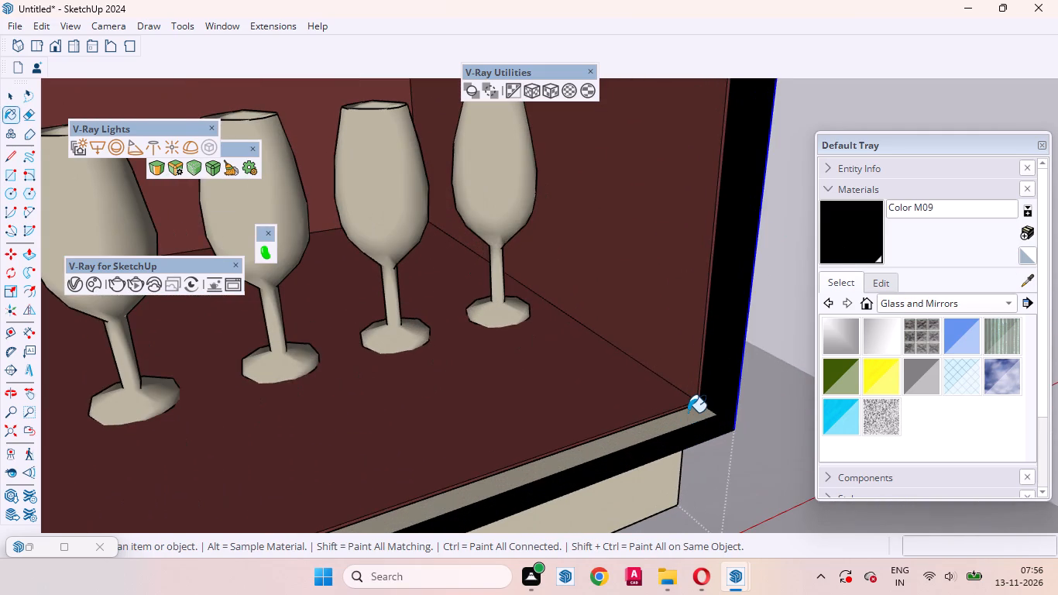
click(688, 418)
Paint the tall unit door frame's top, left and right outer faces with Color M09.
scroll(634, 445, down, 17)
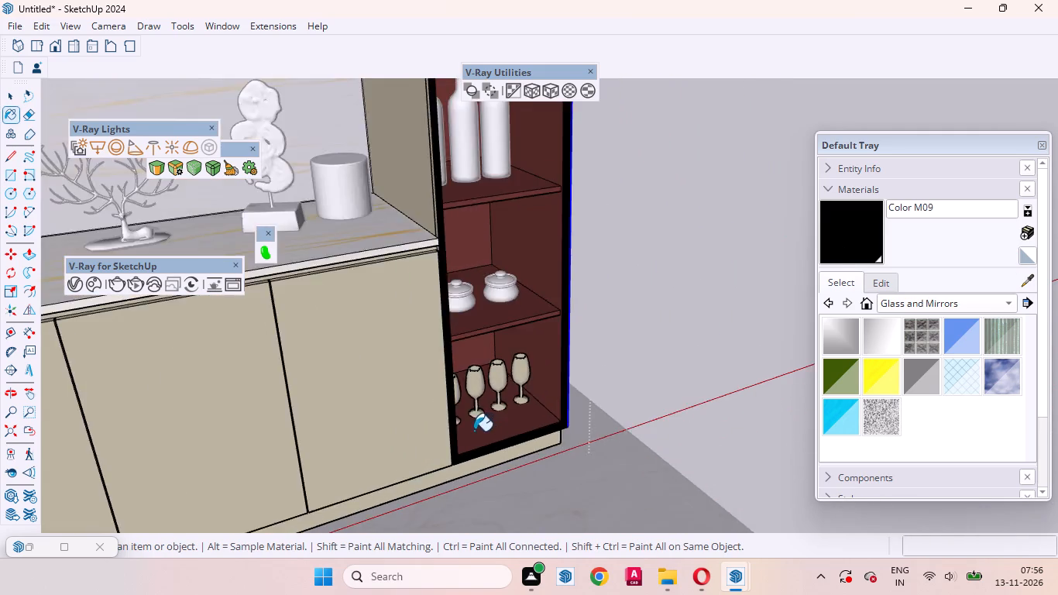
scroll(474, 431, down, 14)
scroll(441, 200, up, 9)
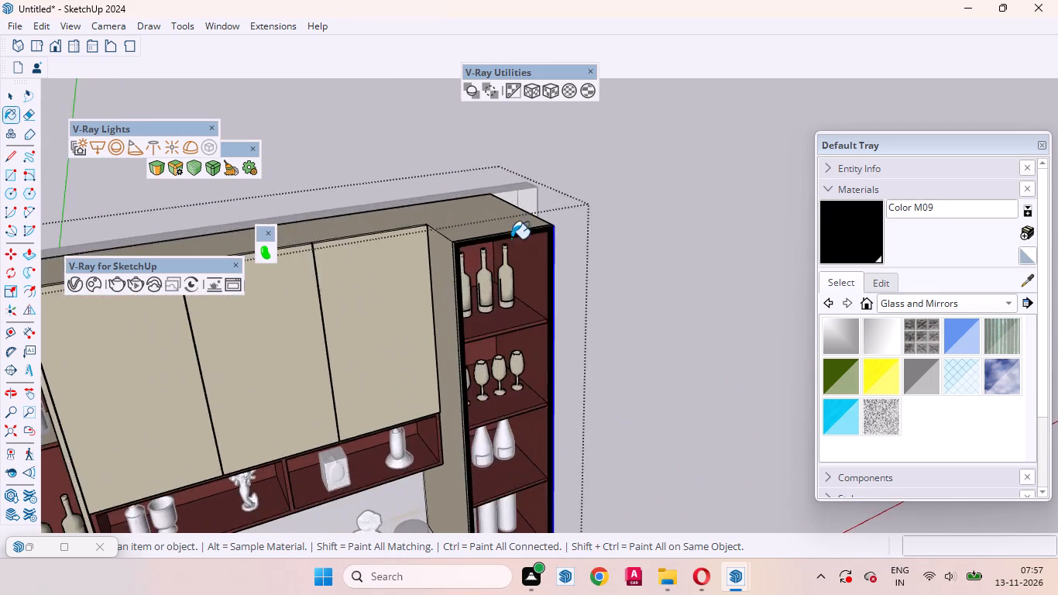
scroll(511, 239, up, 18)
middle_drag(371, 232, 558, 287)
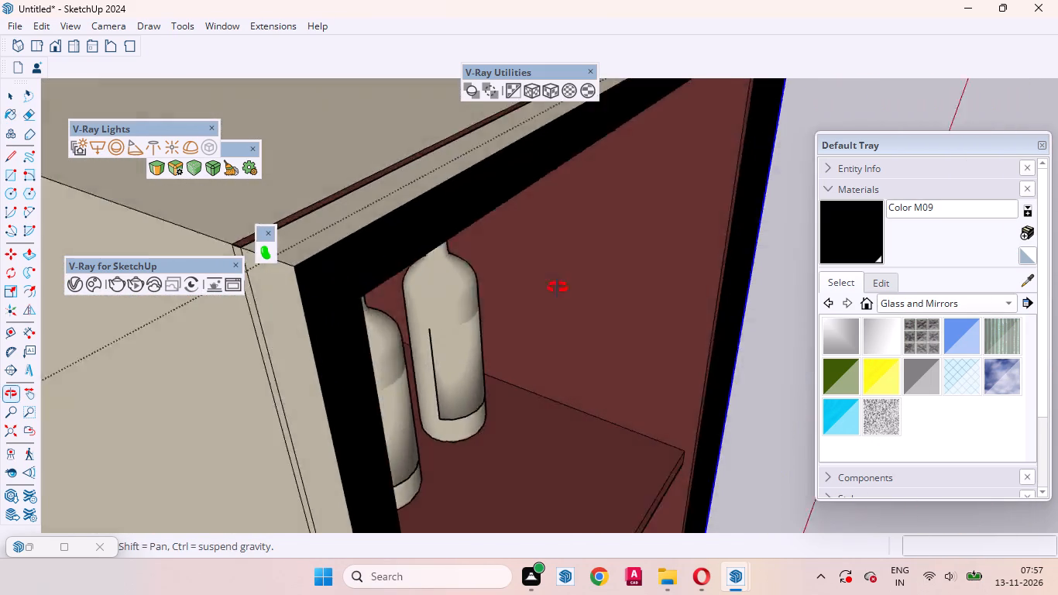
middle_drag(558, 287, 640, 288)
click(347, 259)
click(311, 397)
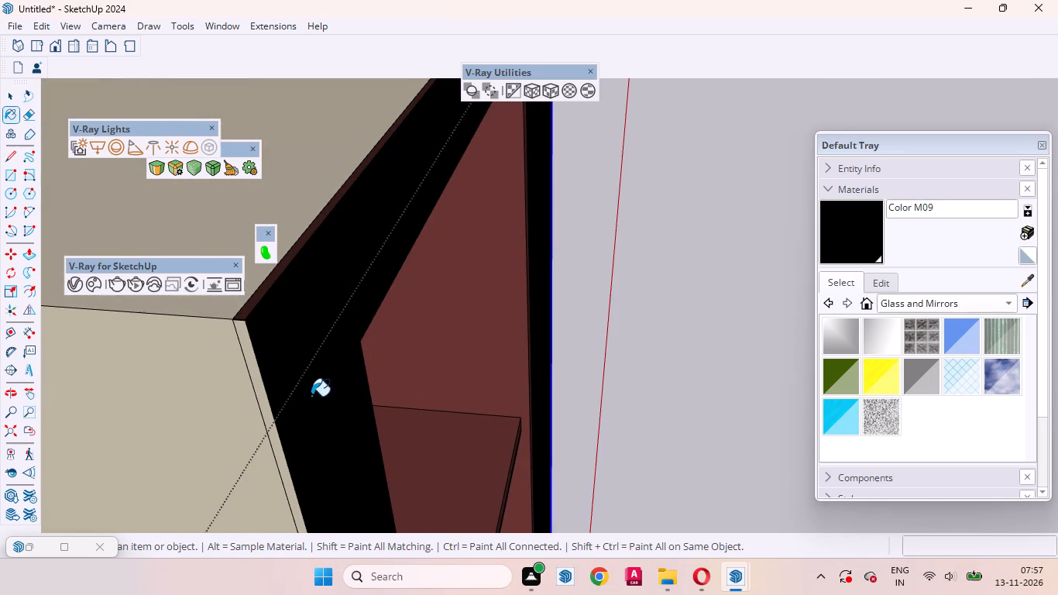
middle_drag(296, 403, 449, 272)
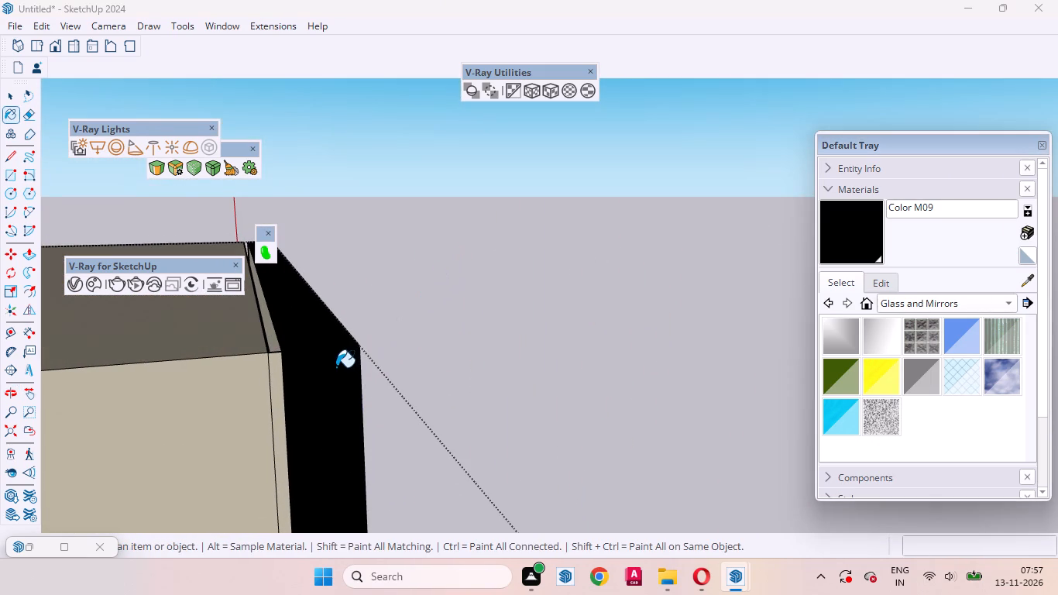
middle_drag(347, 363, 2, 404)
scroll(198, 365, down, 14)
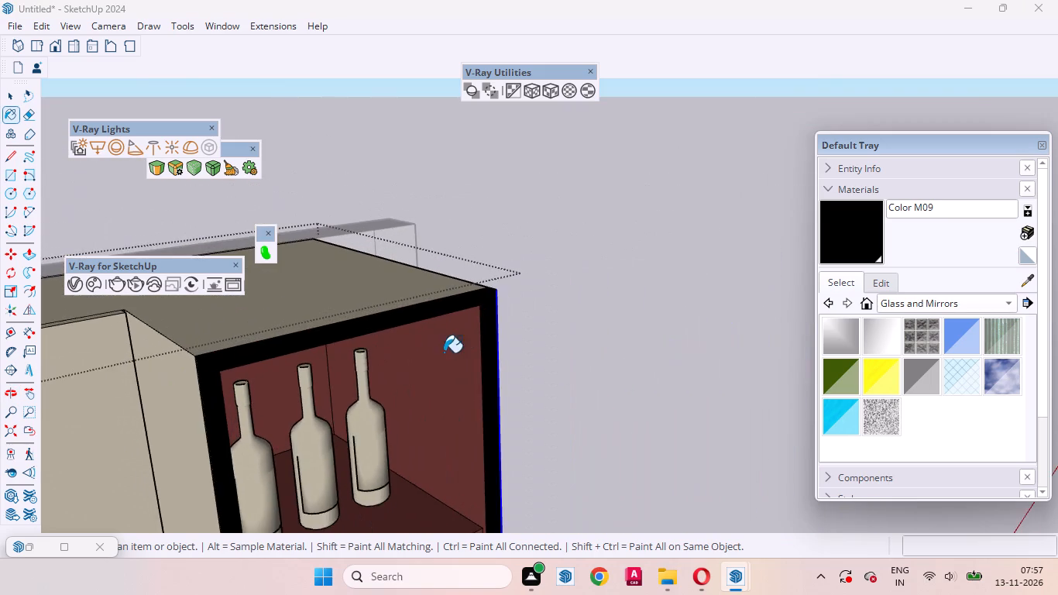
scroll(477, 337, up, 4)
middle_drag(523, 304, 160, 353)
scroll(272, 277, up, 3)
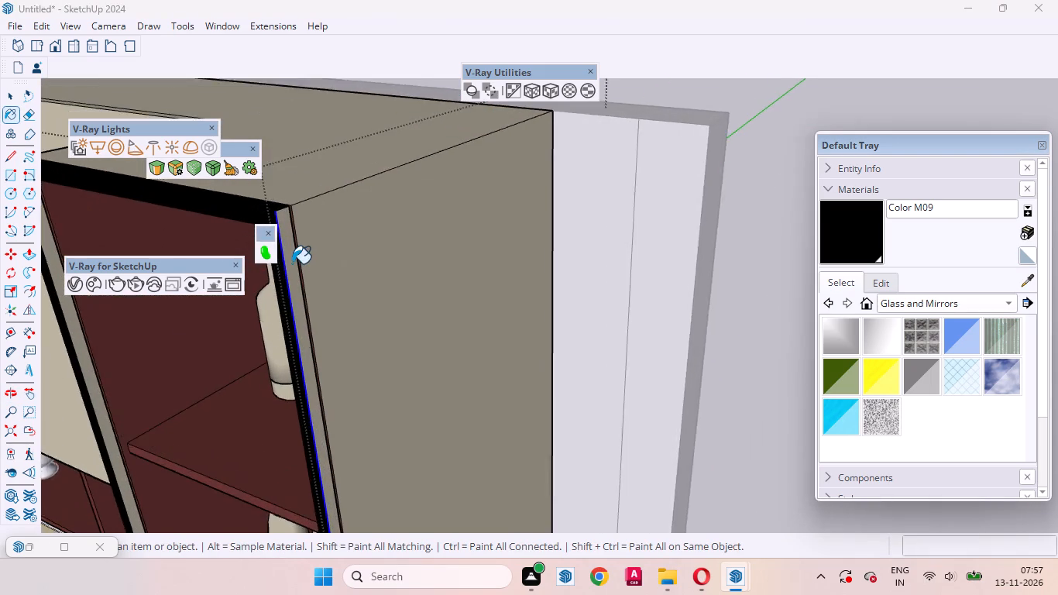
scroll(292, 263, up, 4)
click(292, 260)
Paint the tall unit door frame's left and top inner faces with Color M09.
scroll(452, 304, down, 11)
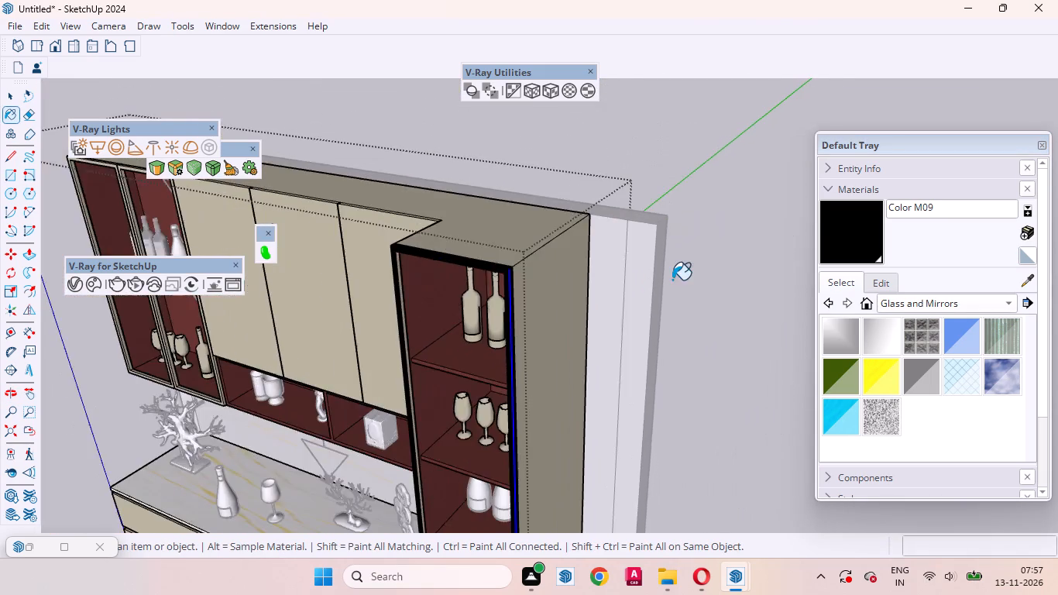
scroll(672, 280, down, 5)
scroll(432, 311, up, 19)
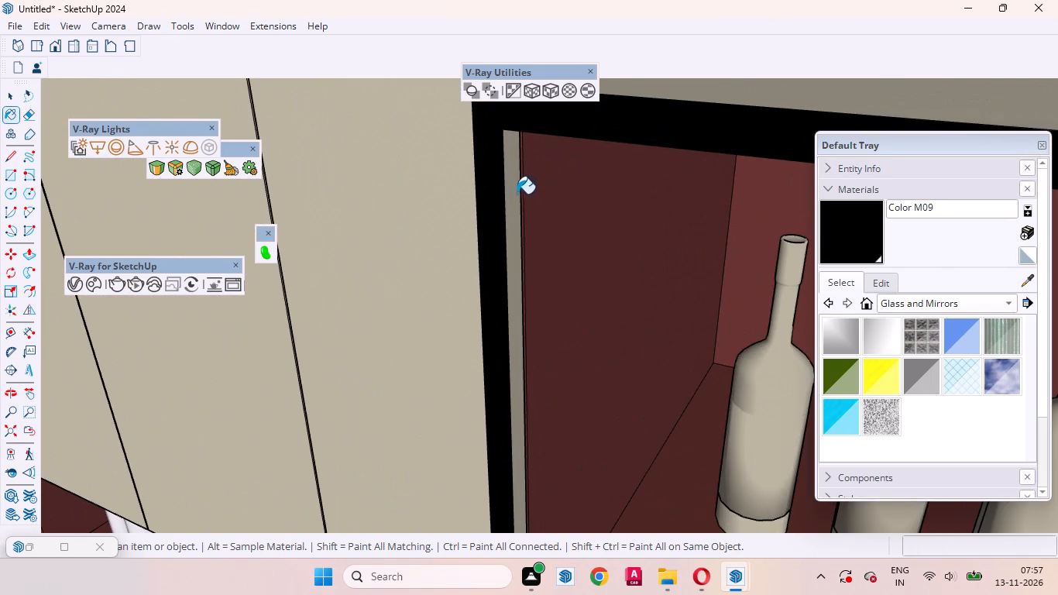
click(511, 177)
middle_drag(549, 291, 580, 169)
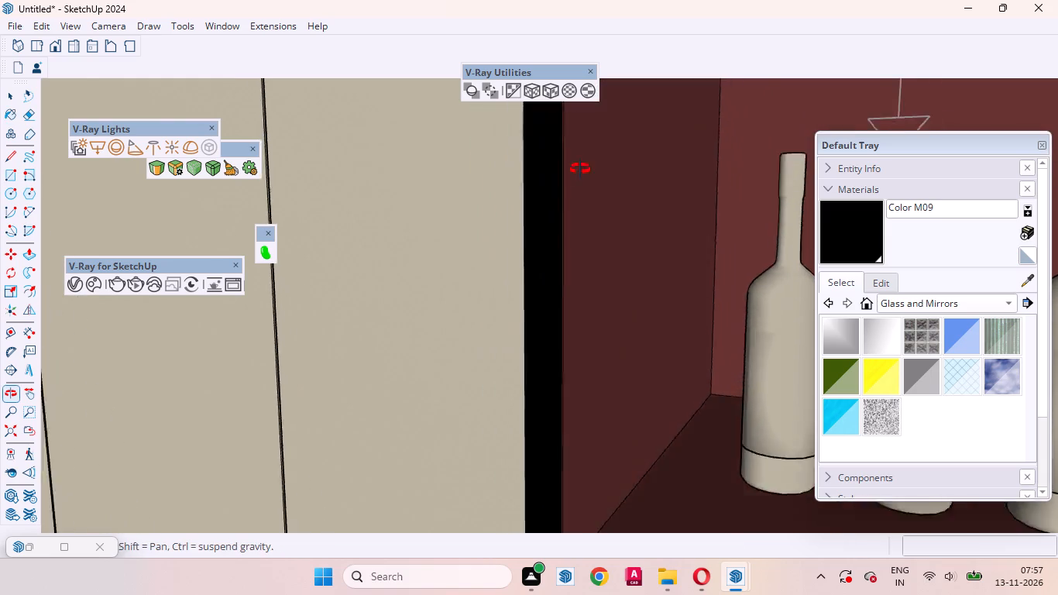
middle_drag(580, 169, 590, 148)
scroll(556, 355, down, 9)
scroll(614, 201, up, 8)
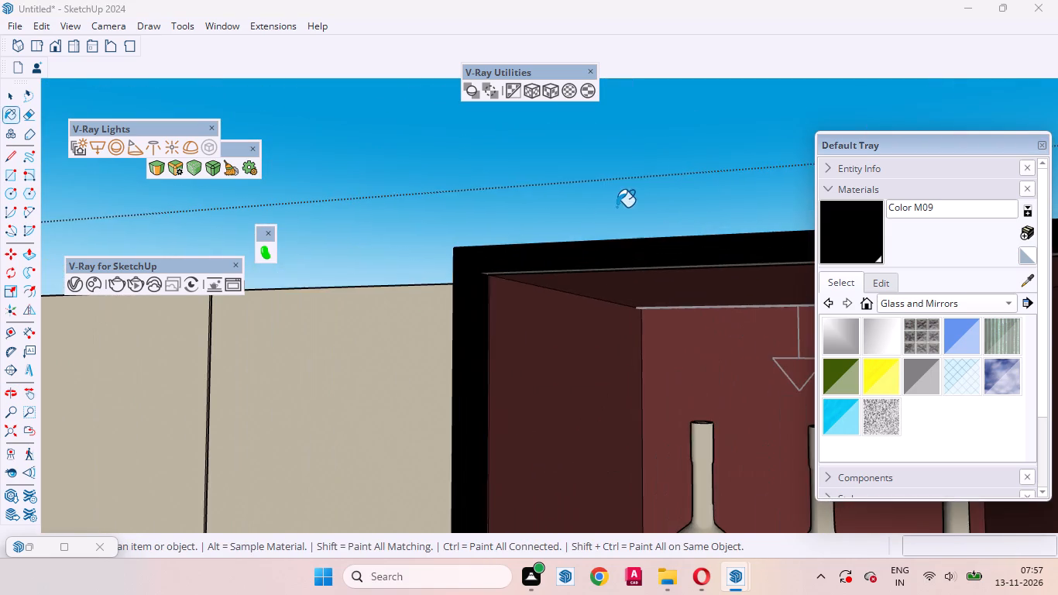
middle_drag(567, 274, 567, 198)
scroll(491, 121, up, 6)
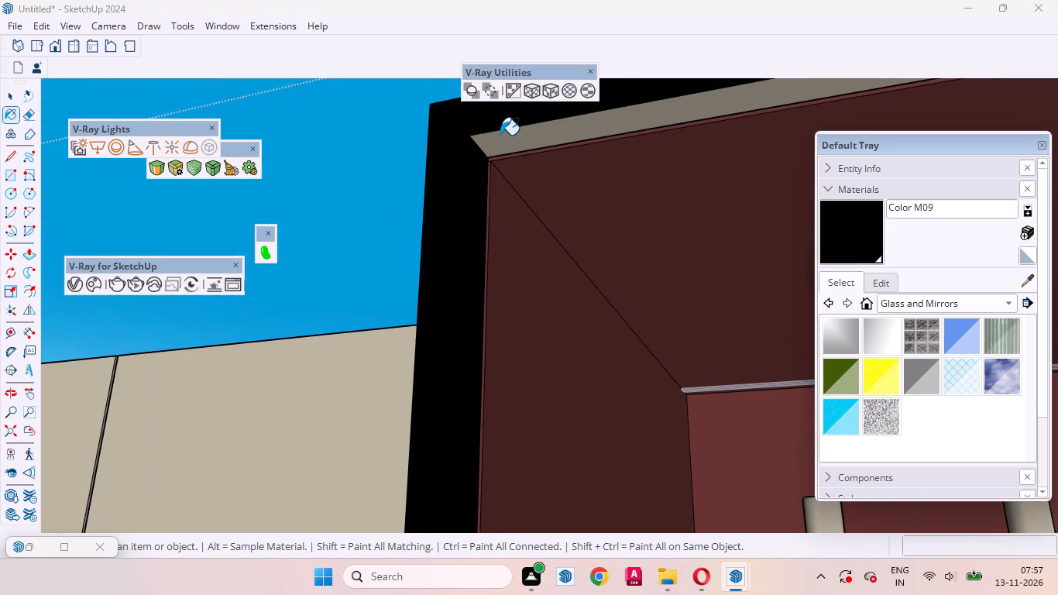
click(503, 139)
Inspect the tall unit's door frame at its top and bottom corners for unpainted faces.
middle_drag(477, 208, 325, 215)
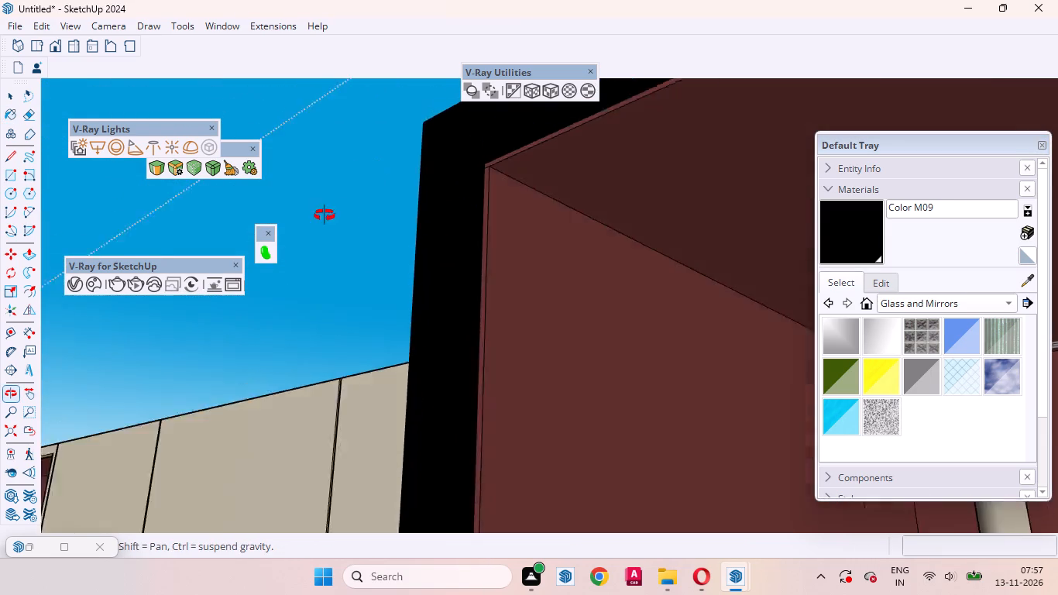
middle_drag(325, 215, 538, 256)
scroll(538, 256, down, 2)
scroll(541, 260, up, 1)
scroll(545, 262, down, 9)
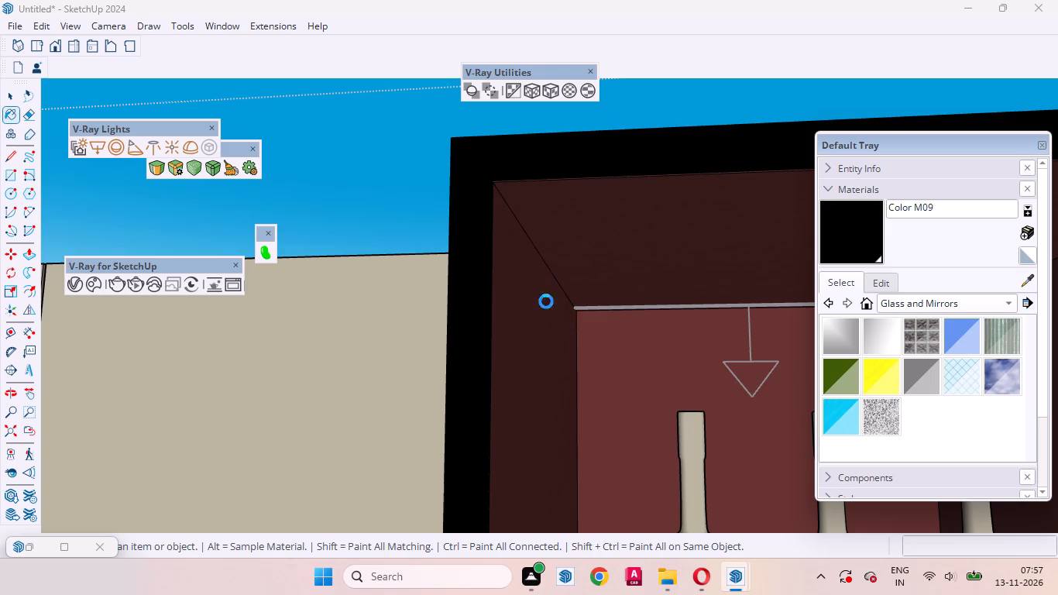
scroll(546, 301, down, 1)
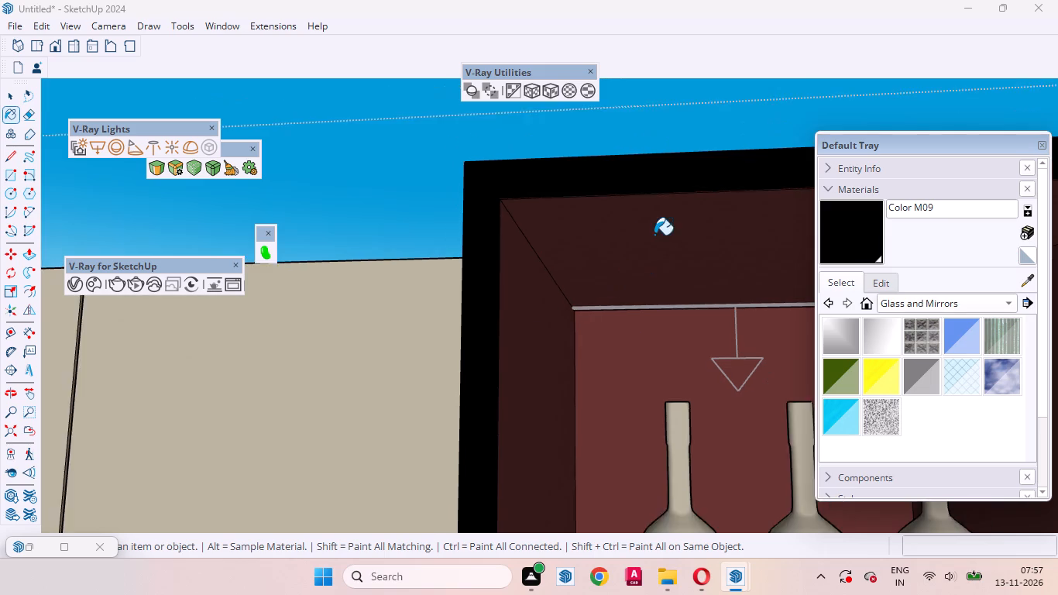
scroll(654, 227, down, 20)
scroll(654, 227, down, 11)
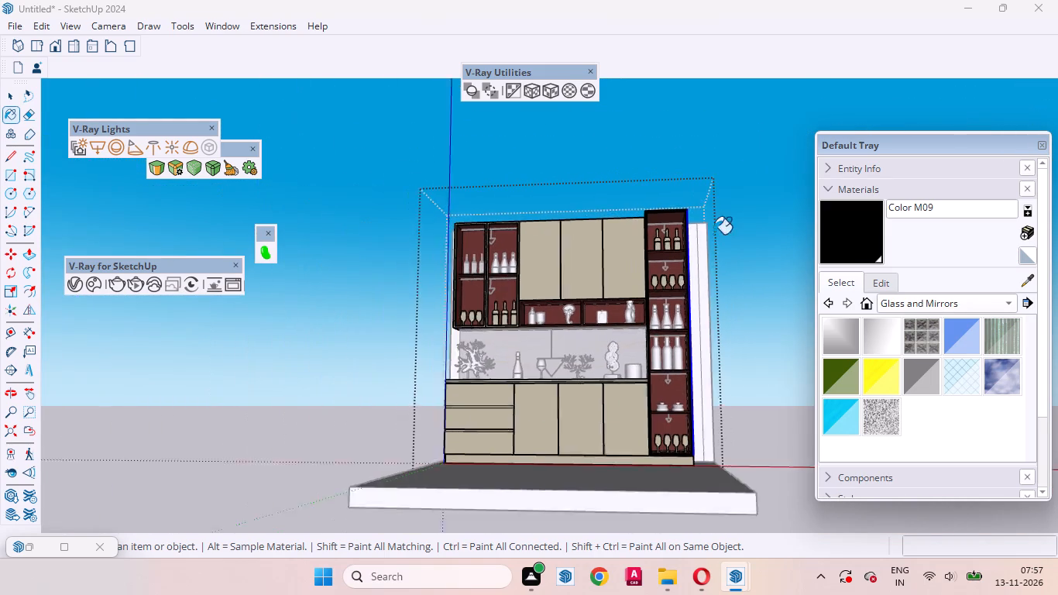
scroll(713, 234, down, 2)
middle_drag(687, 401, 688, 527)
scroll(641, 428, up, 13)
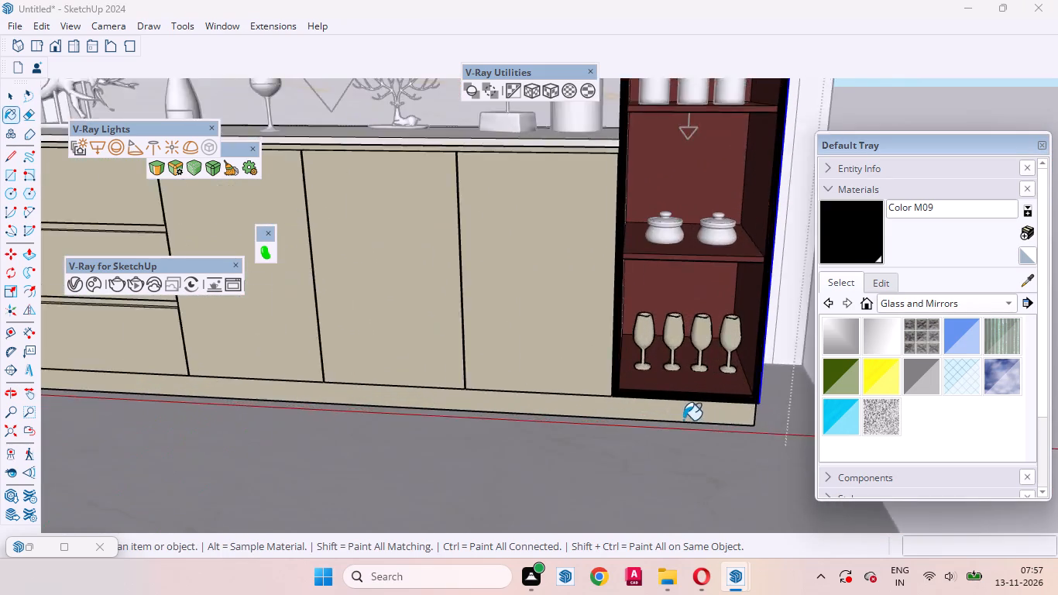
scroll(683, 420, up, 20)
middle_drag(556, 399, 489, 443)
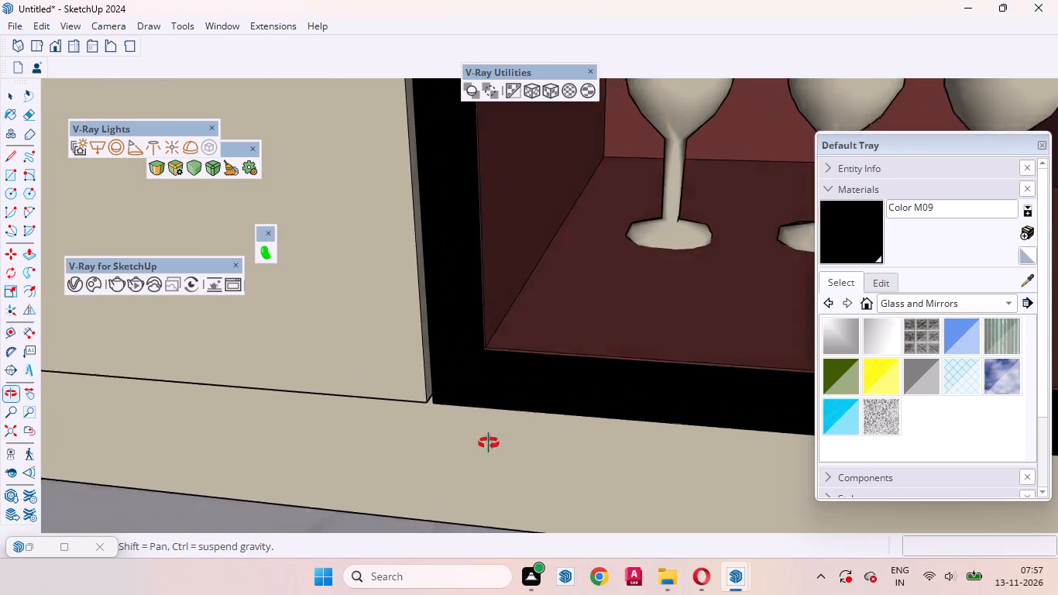
middle_drag(489, 443, 677, 404)
scroll(641, 425, down, 15)
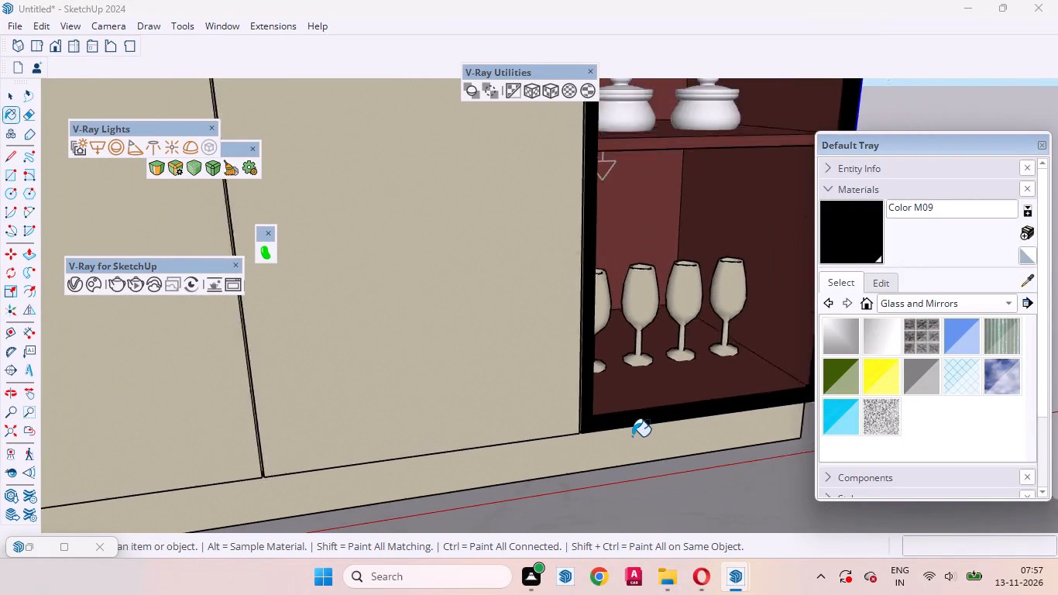
Paint the front faces of the wall unit's two open door frames with Color M09.
scroll(632, 436, down, 19)
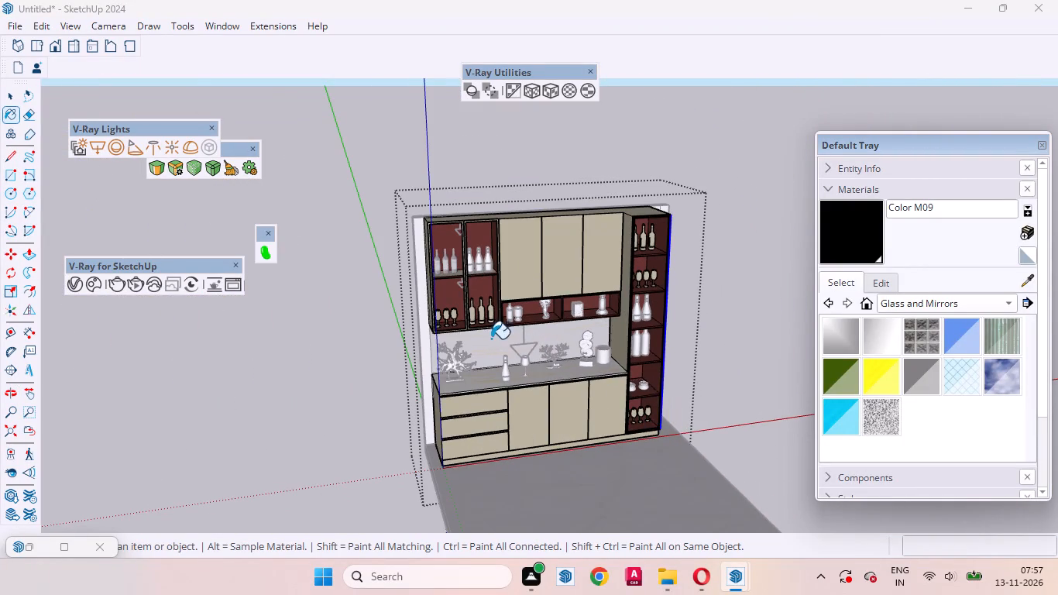
scroll(496, 327, up, 20)
scroll(496, 327, up, 4)
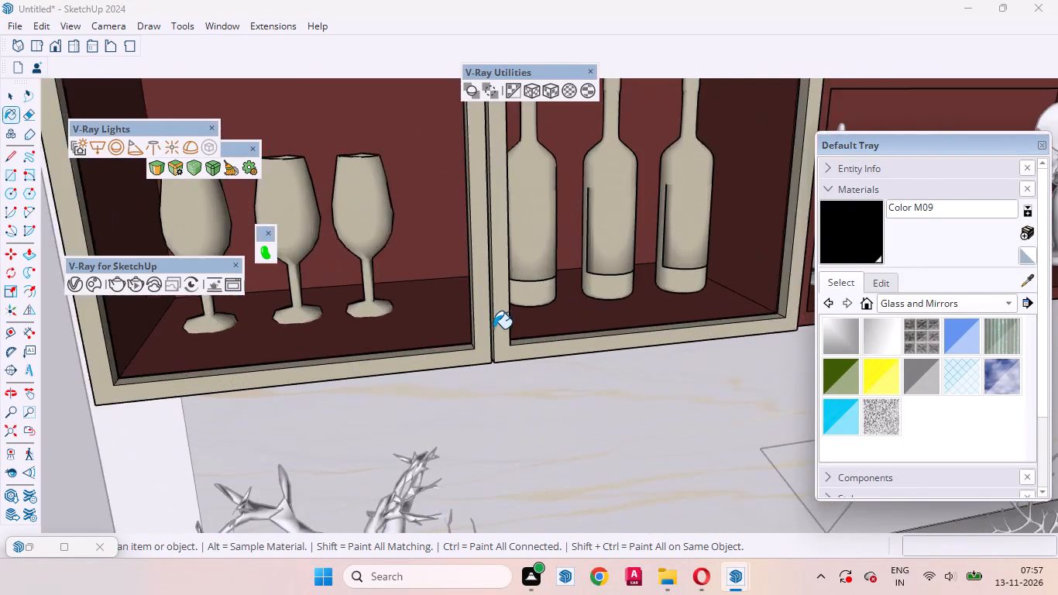
scroll(493, 328, up, 2)
click(503, 322)
click(483, 322)
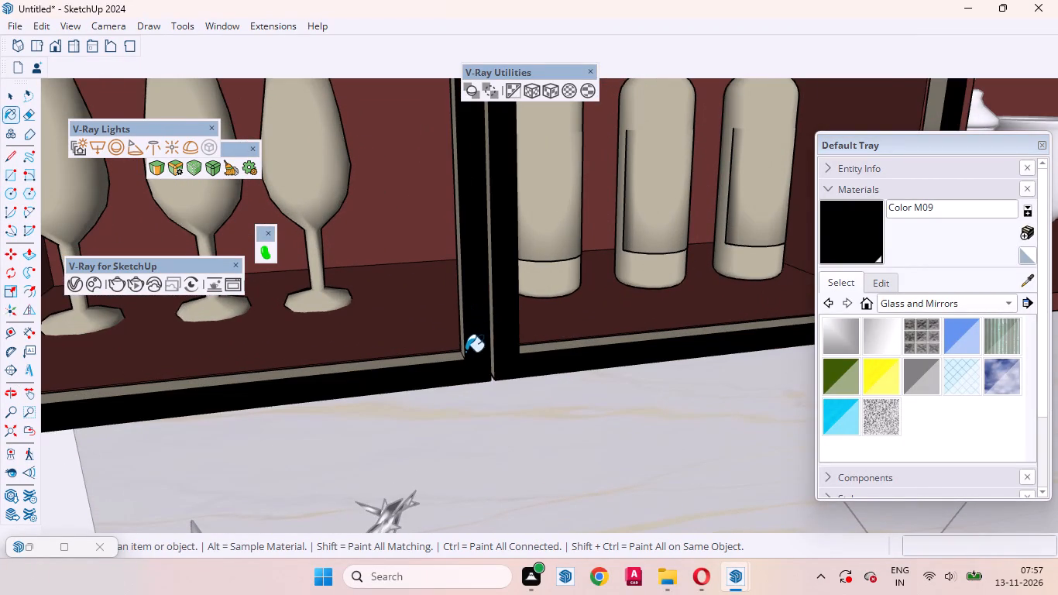
Paint the two wall unit door frames' meeting sides, adjoining inner side faces and bottom inner faces with Color M09.
scroll(506, 355, up, 9)
click(484, 325)
middle_drag(484, 325, 349, 342)
scroll(459, 311, up, 7)
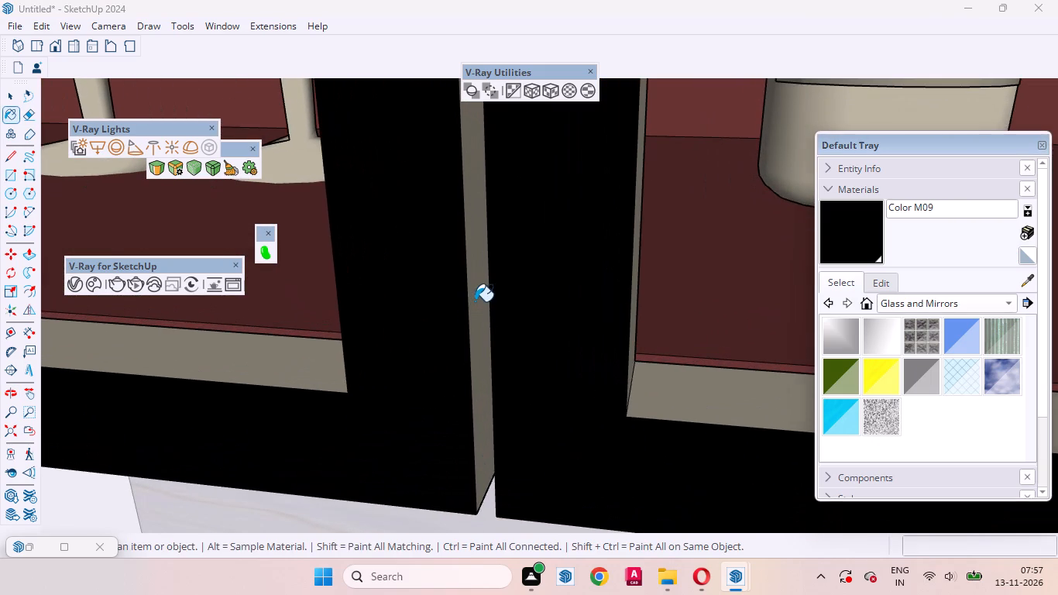
click(475, 301)
middle_drag(432, 344, 383, 342)
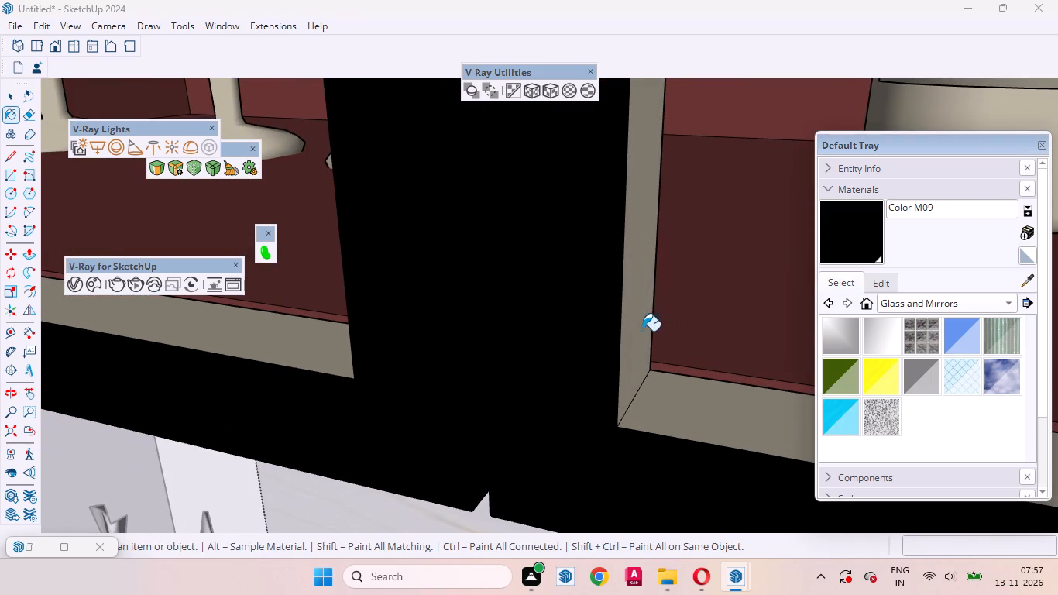
click(642, 331)
click(672, 394)
click(301, 352)
middle_drag(301, 352, 415, 356)
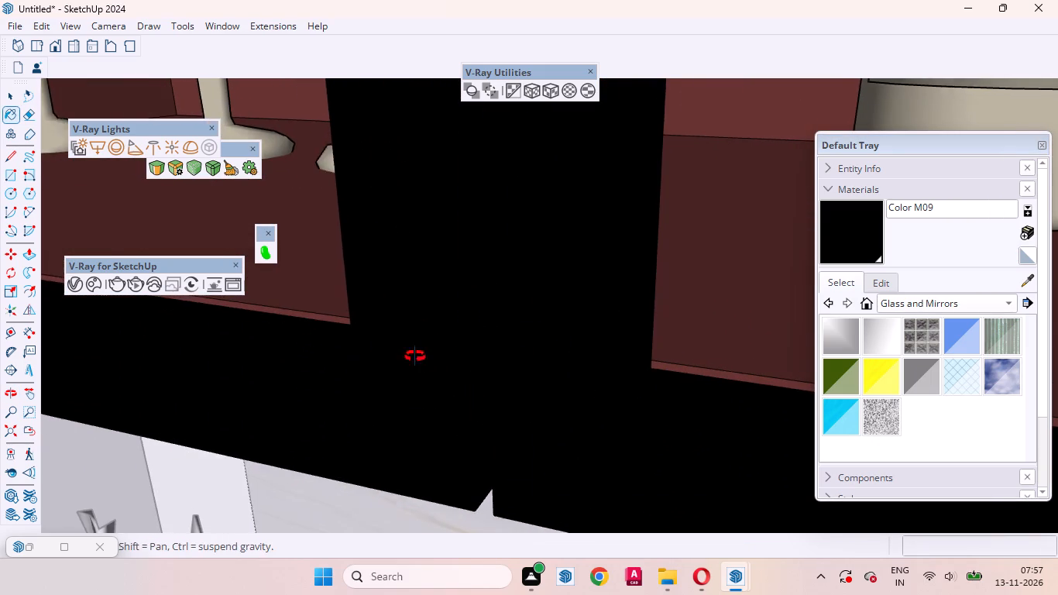
middle_drag(415, 356, 579, 340)
click(398, 340)
Paint the right door frame's right inner face and the left door frame's left inner and outer side faces with Color M09.
scroll(361, 374, down, 13)
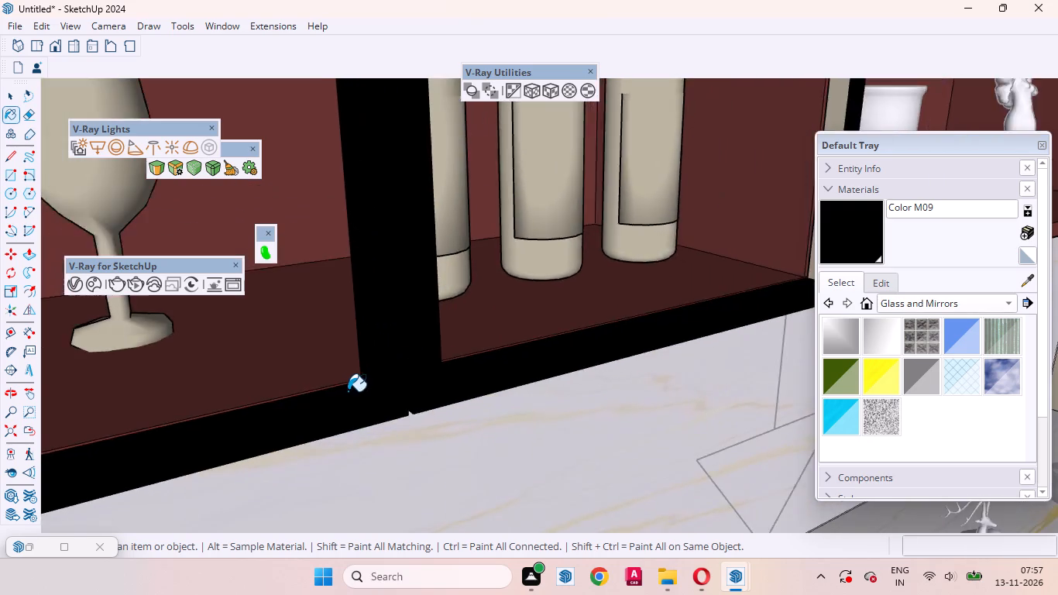
scroll(348, 391, down, 8)
scroll(615, 302, up, 8)
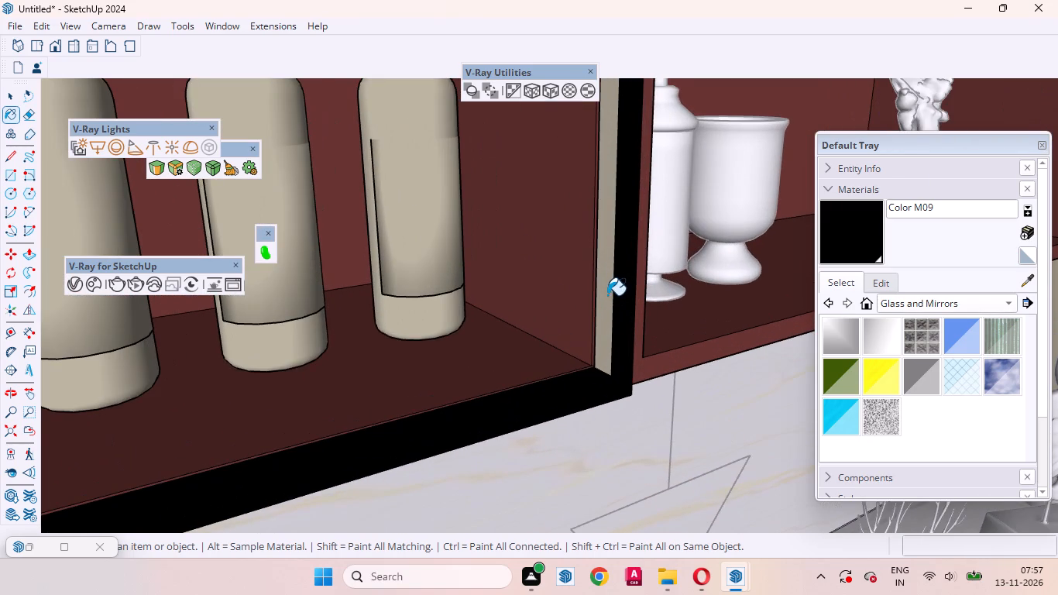
click(604, 294)
scroll(666, 337, down, 6)
scroll(622, 342, up, 1)
scroll(622, 342, down, 9)
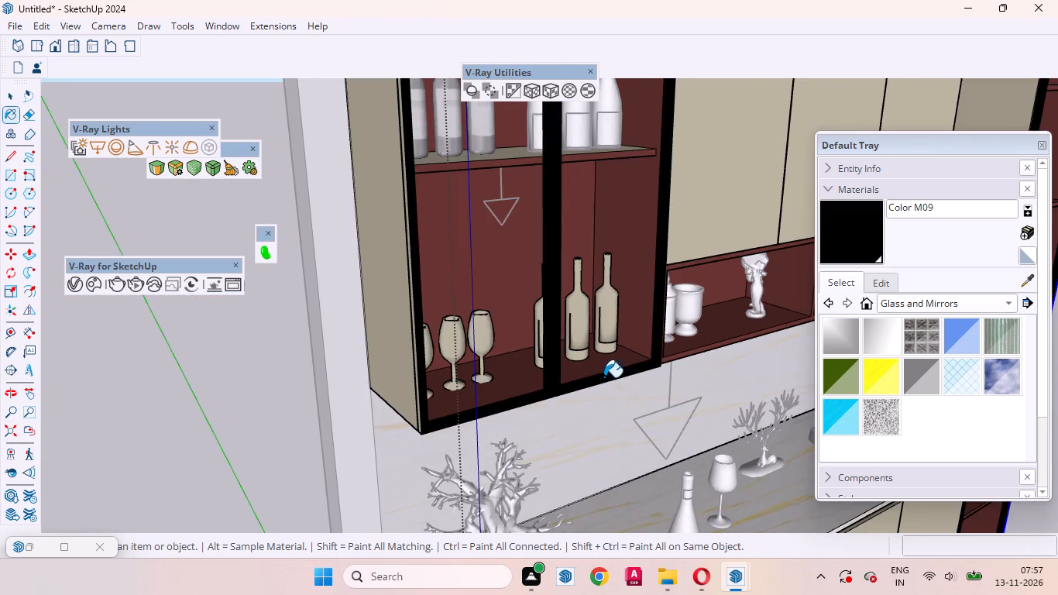
middle_drag(544, 389, 372, 412)
scroll(251, 345, up, 14)
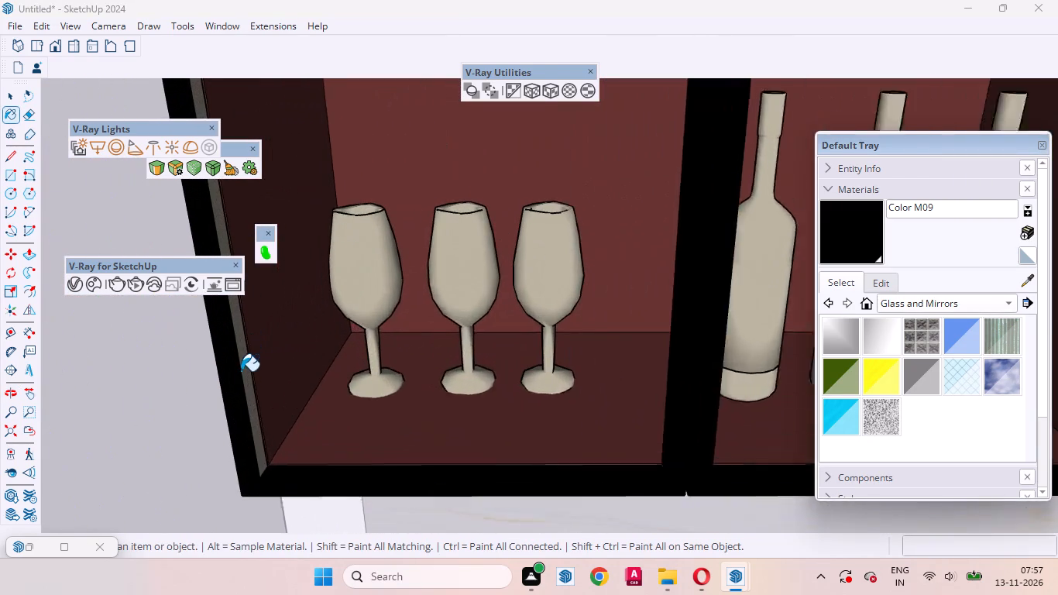
scroll(241, 371, up, 2)
click(241, 342)
middle_drag(273, 353, 544, 350)
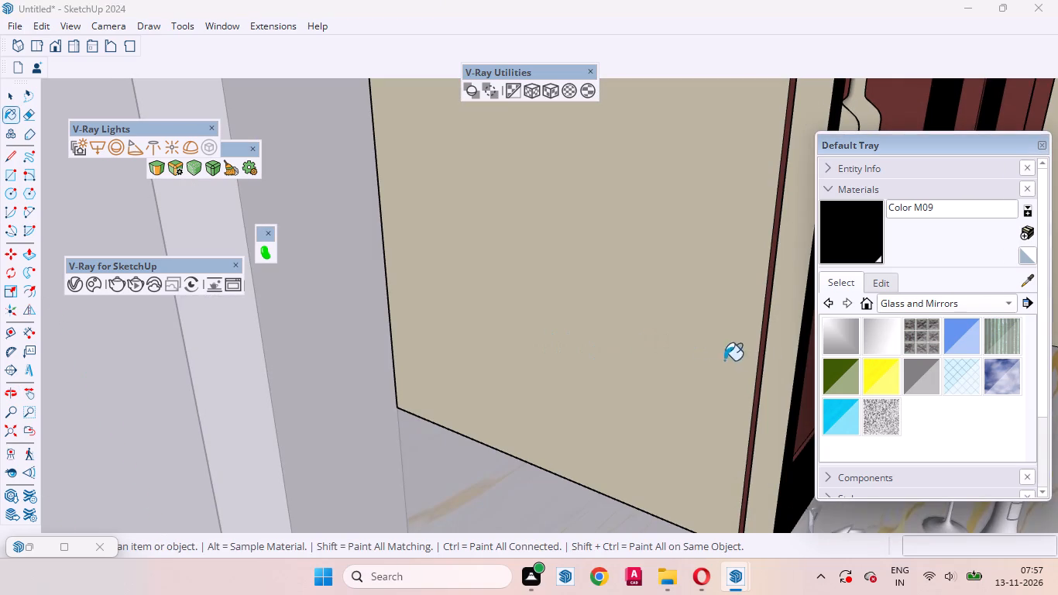
click(785, 360)
Paint the top outer faces of both wall unit door frames and the right frame's right outer side with Color M09.
scroll(432, 420, down, 16)
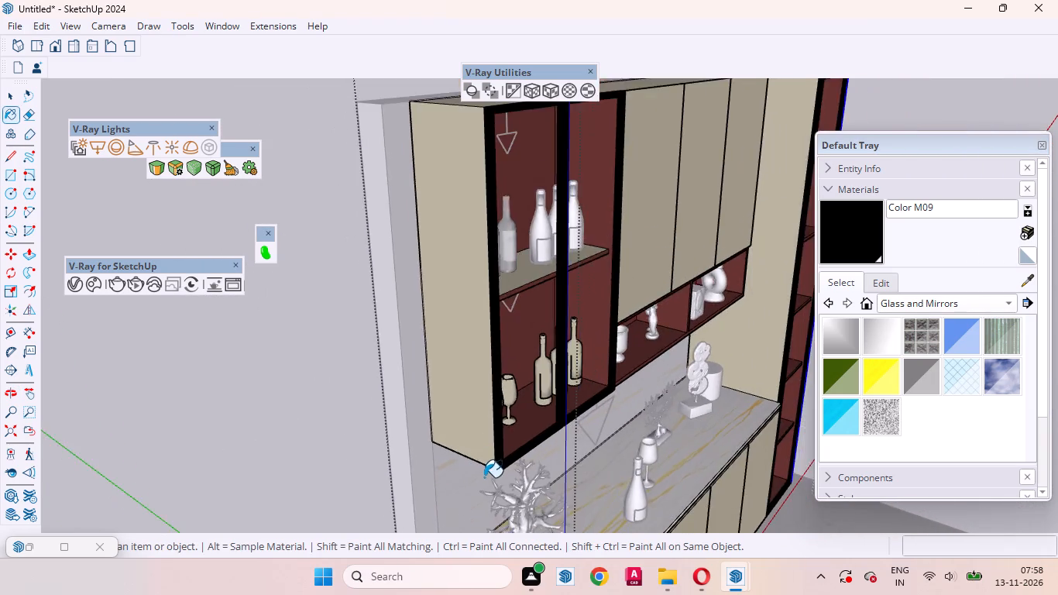
scroll(488, 476, down, 5)
scroll(519, 245, up, 19)
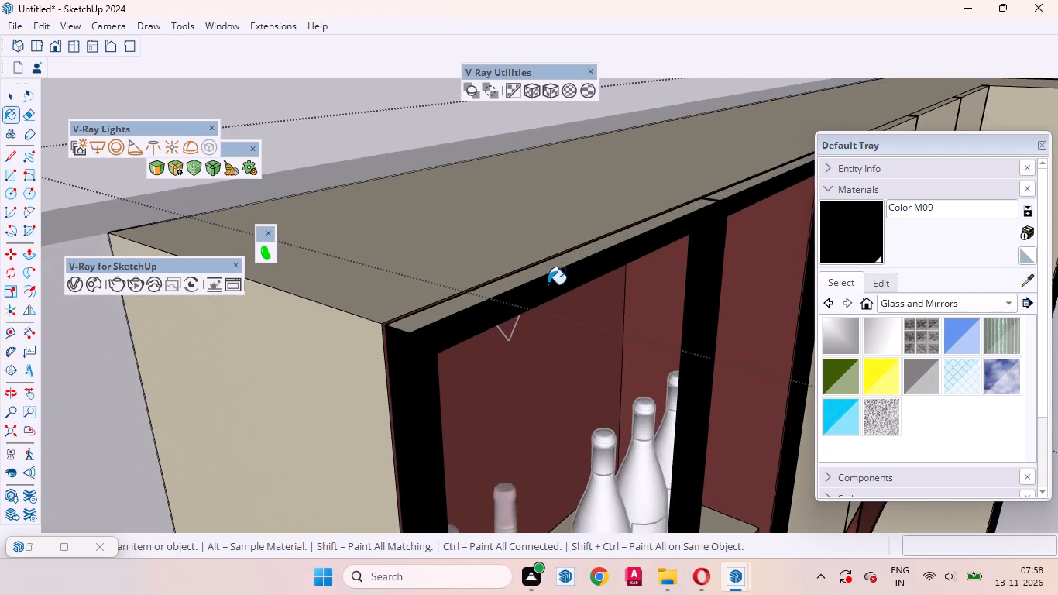
scroll(548, 284, up, 4)
click(531, 268)
scroll(395, 347, down, 4)
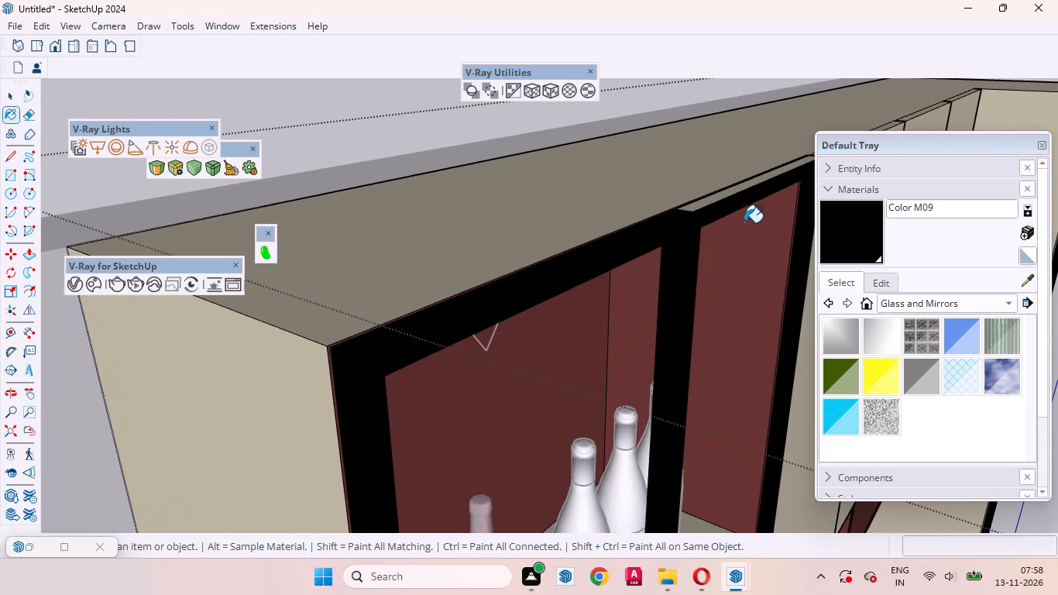
scroll(735, 198, up, 15)
click(719, 202)
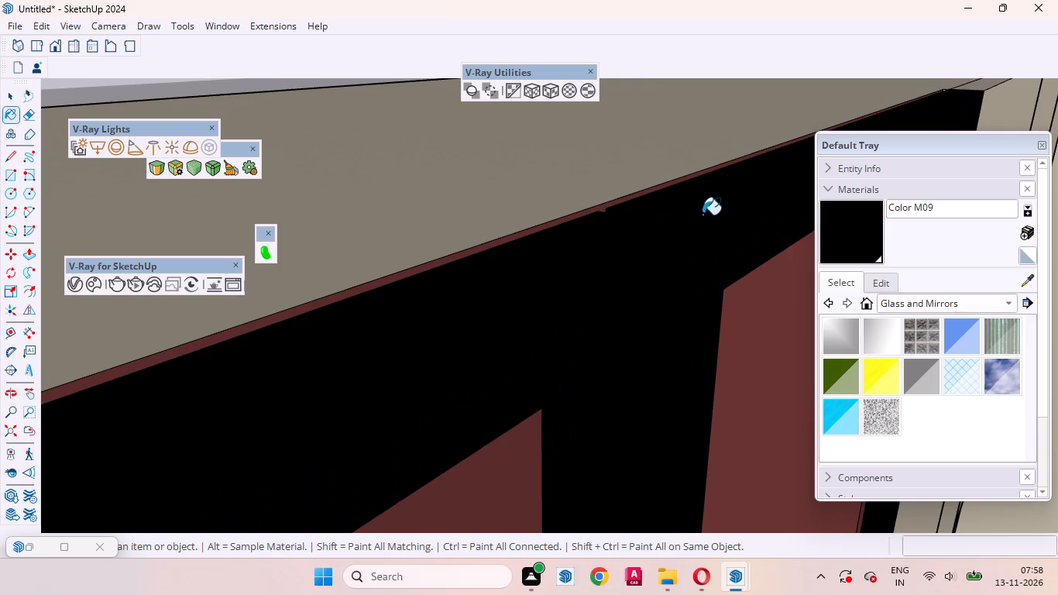
scroll(526, 285, down, 18)
middle_drag(736, 225, 381, 275)
scroll(504, 280, up, 15)
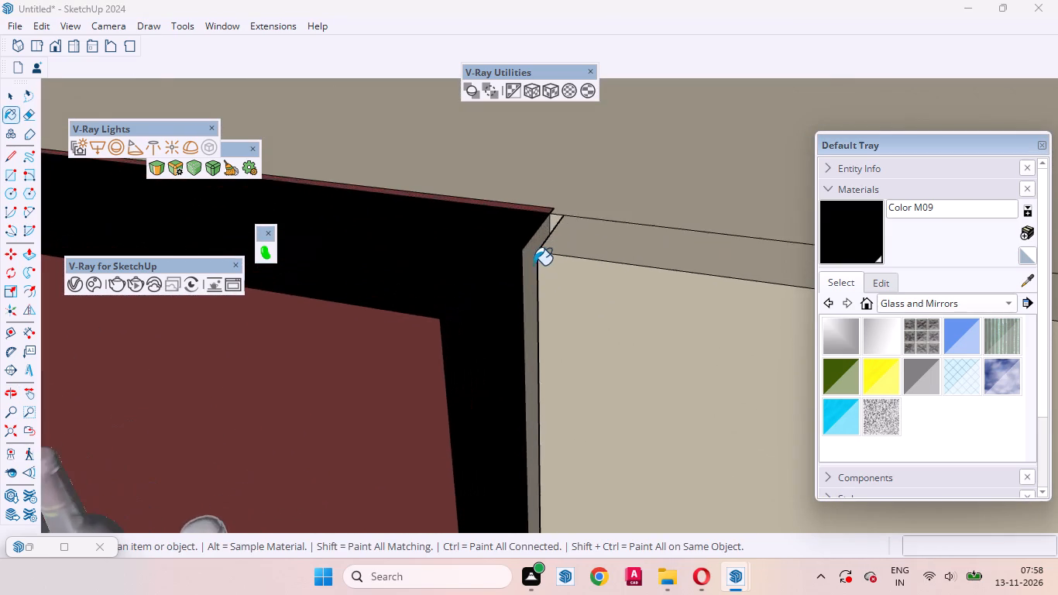
scroll(534, 265, up, 6)
click(528, 247)
scroll(579, 232, down, 7)
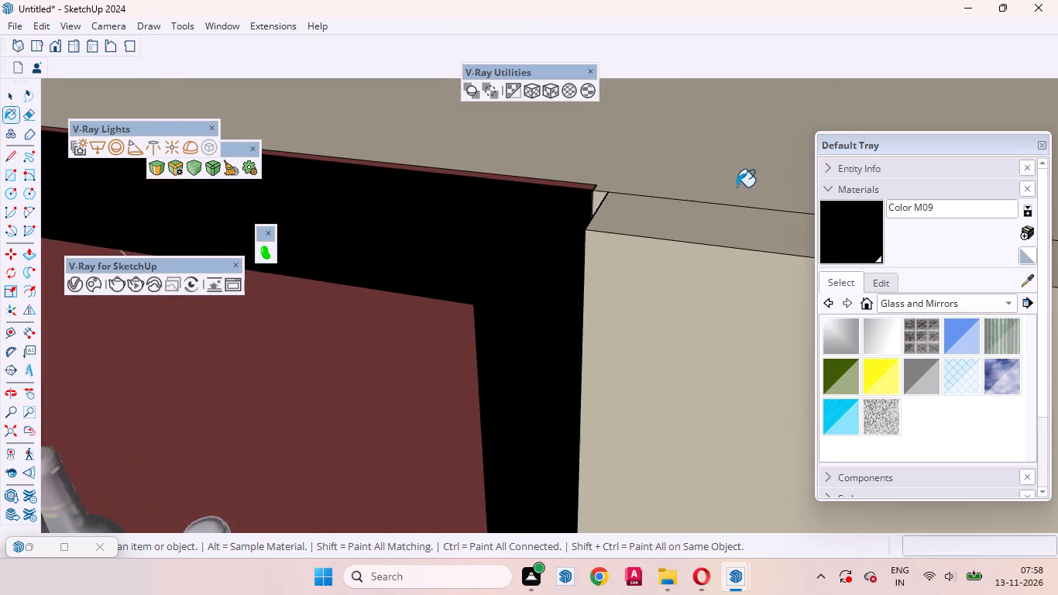
scroll(737, 187, down, 20)
scroll(737, 187, down, 9)
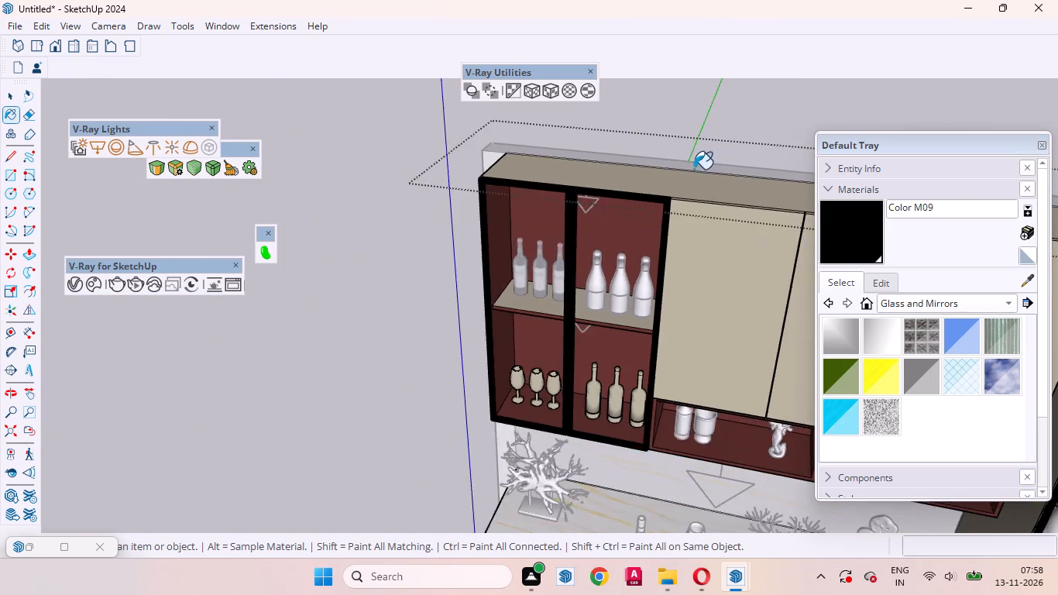
scroll(694, 169, down, 4)
click(13, 96)
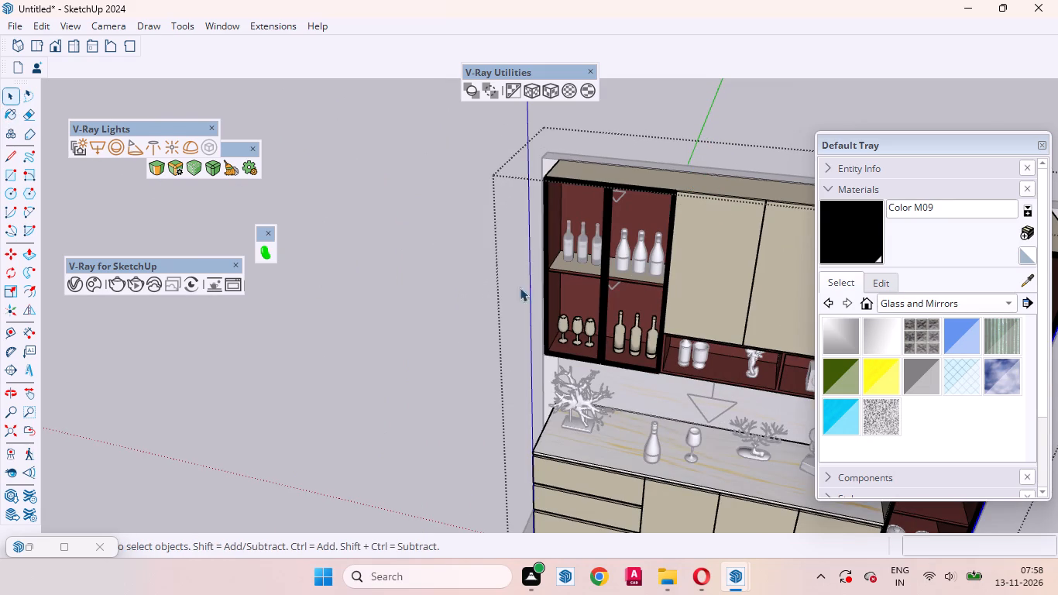
Sample Uniboard-L17-Ambrette-4K from the wall unit interior and paint the back, upper and lower faces of the groove below the top drawer.
middle_drag(594, 354, 554, 218)
scroll(551, 229, down, 11)
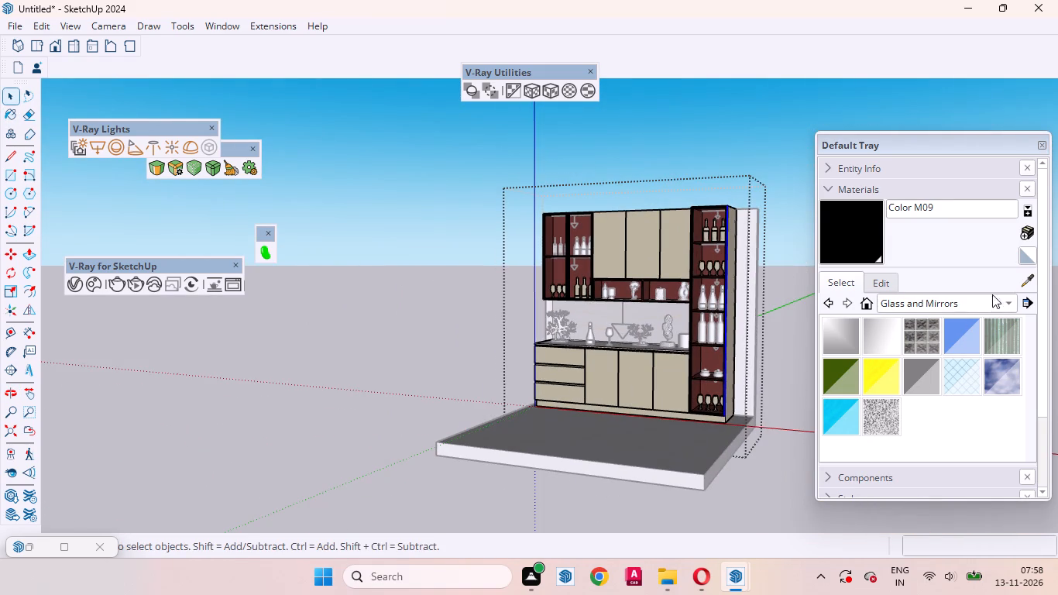
click(1025, 284)
scroll(549, 294, up, 11)
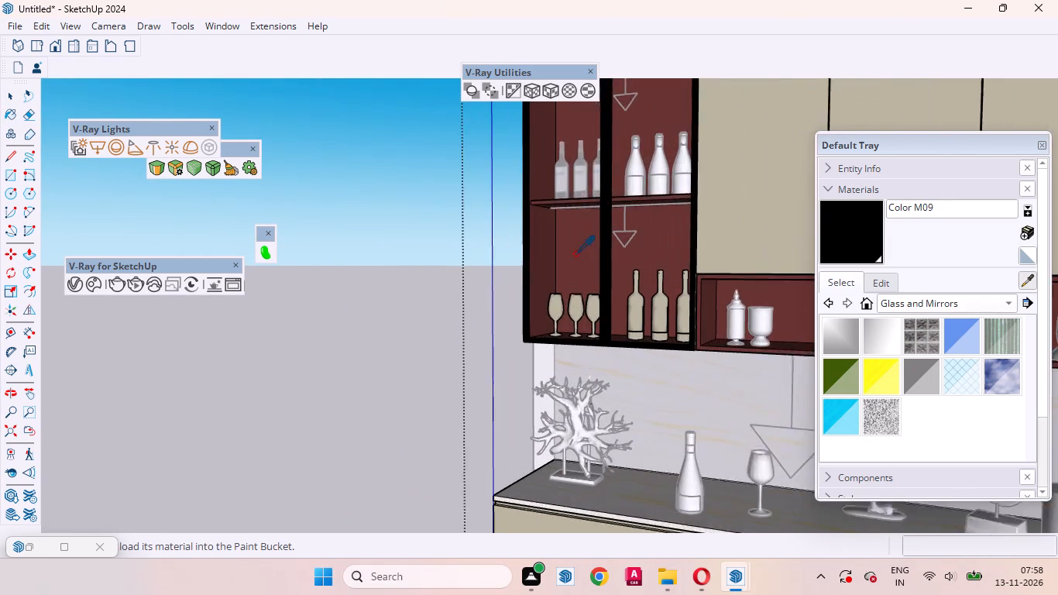
scroll(575, 253, up, 1)
click(573, 249)
scroll(595, 236, down, 6)
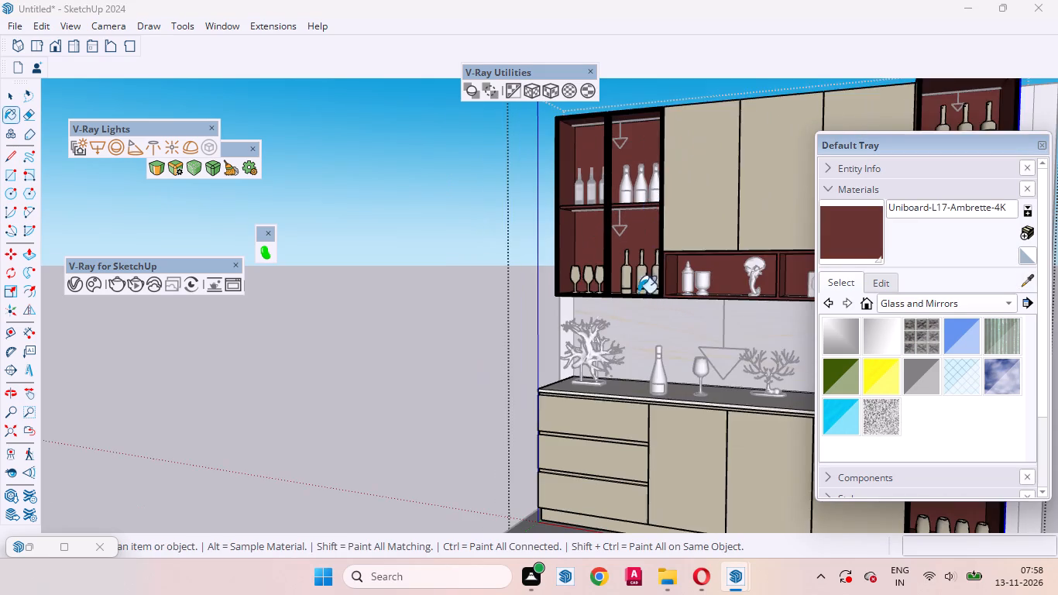
scroll(578, 442, up, 20)
scroll(578, 442, up, 4)
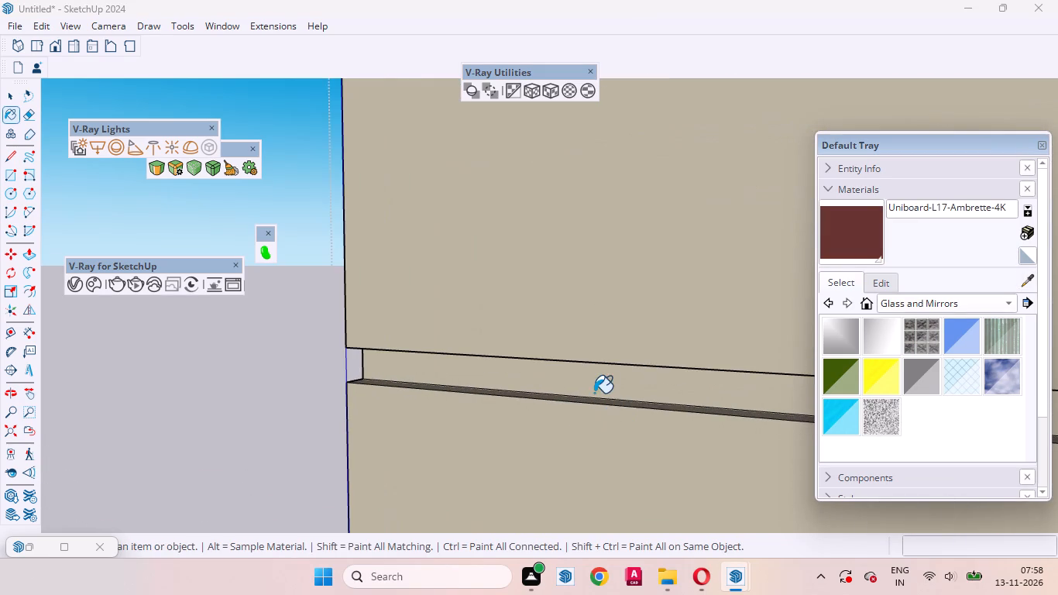
click(594, 390)
middle_drag(549, 404, 565, 268)
scroll(547, 376, up, 3)
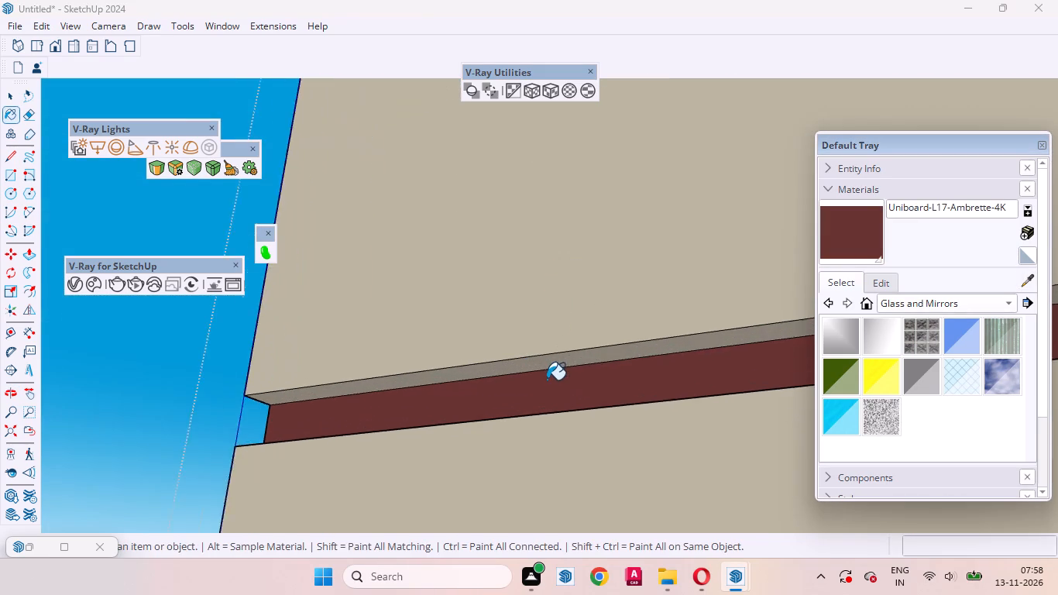
scroll(547, 380, up, 4)
click(544, 360)
middle_drag(544, 366, 569, 566)
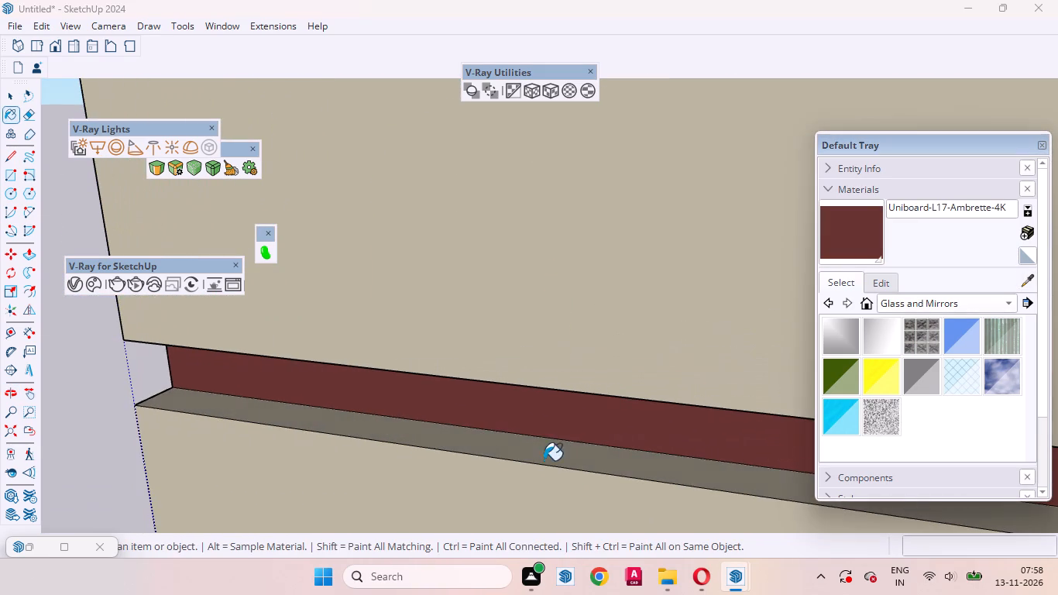
click(541, 448)
Paint the lower, back and upper faces of the groove between the middle and bottom drawers with Uniboard-L17-Ambrette-4K.
scroll(556, 387, down, 17)
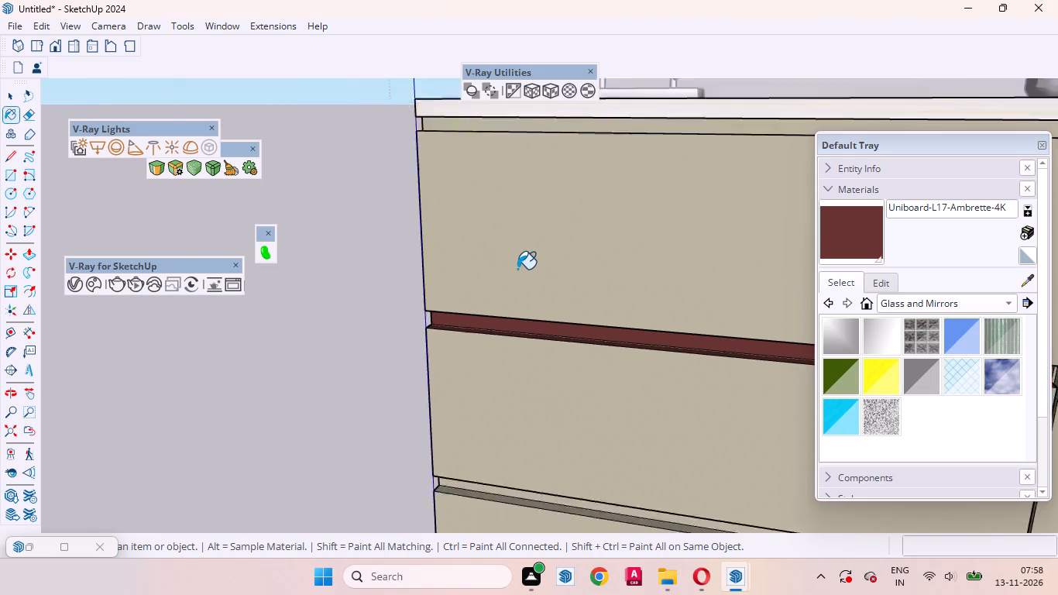
scroll(517, 269, down, 5)
scroll(641, 456, up, 11)
click(583, 393)
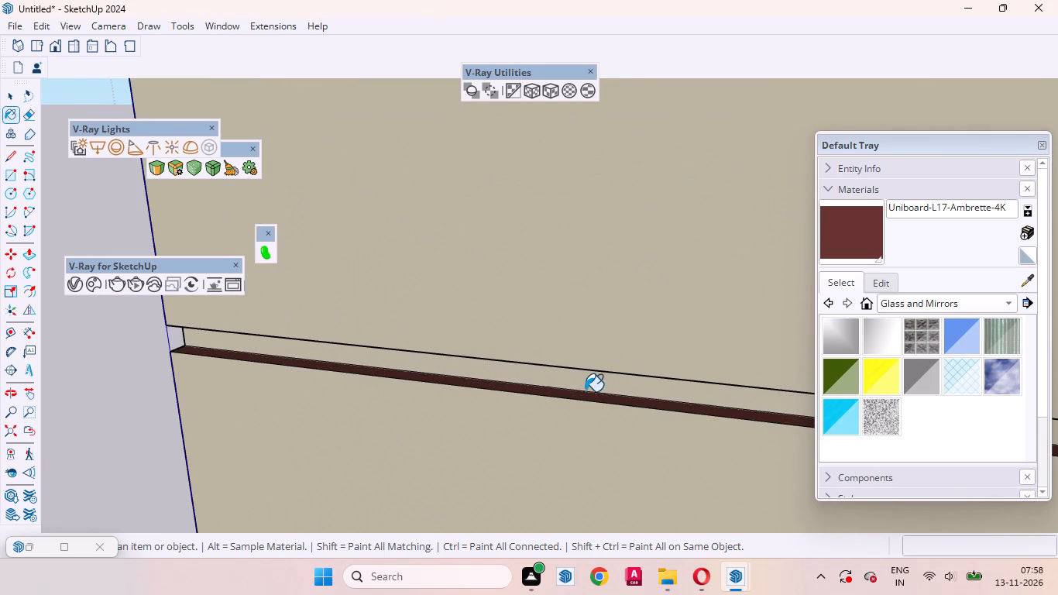
click(591, 384)
middle_drag(590, 398, 602, 241)
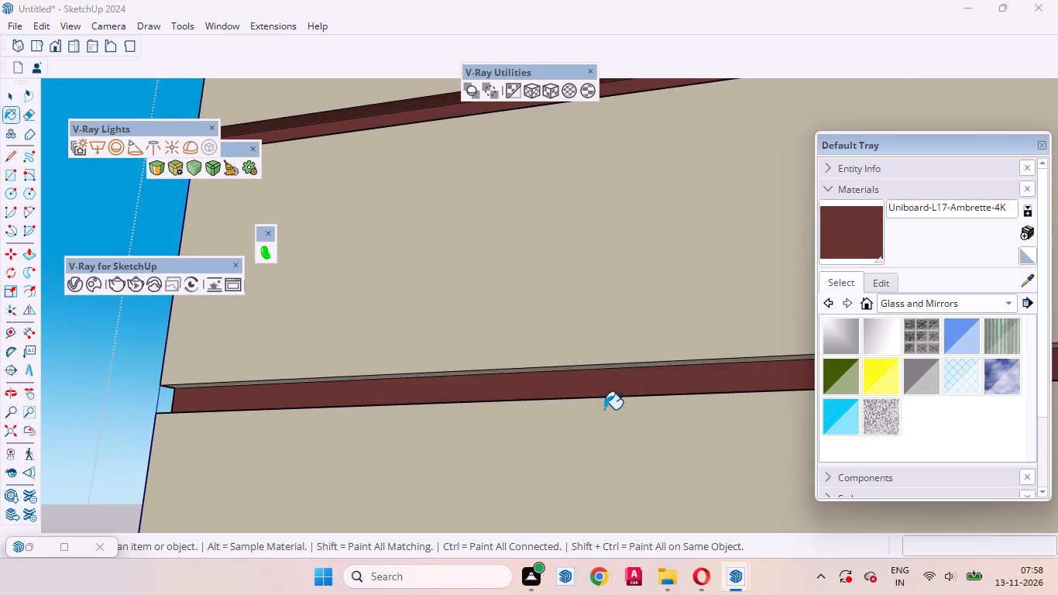
scroll(603, 398, up, 10)
click(604, 330)
middle_drag(603, 349, 616, 475)
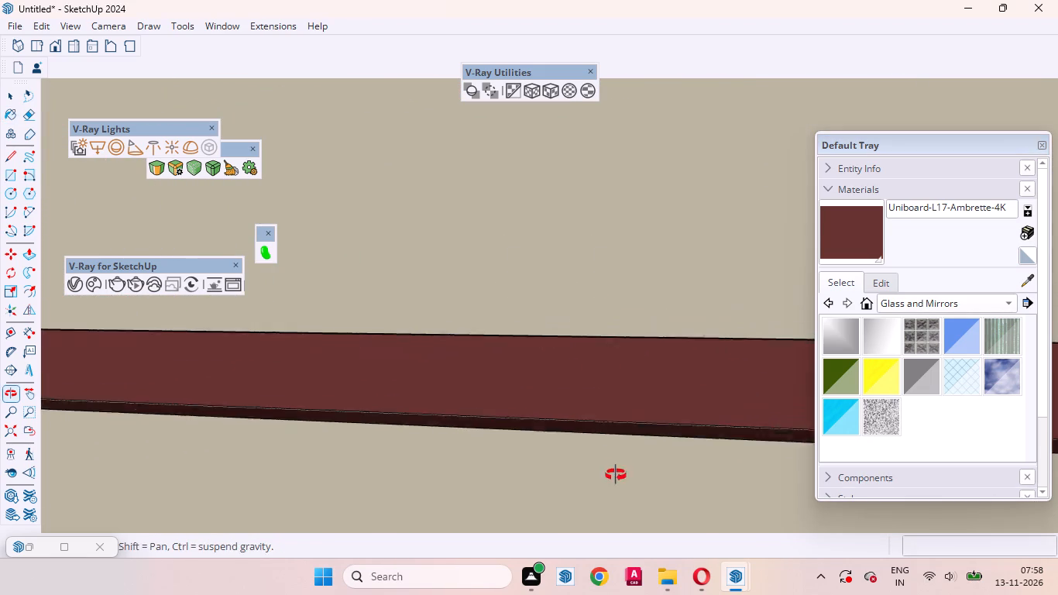
middle_drag(616, 475, 616, 476)
Paint the back face of the recess beneath the countertop with Uniboard-L17-Ambrette-4K and exit the cabinet group.
scroll(601, 459, down, 15)
scroll(524, 424, down, 7)
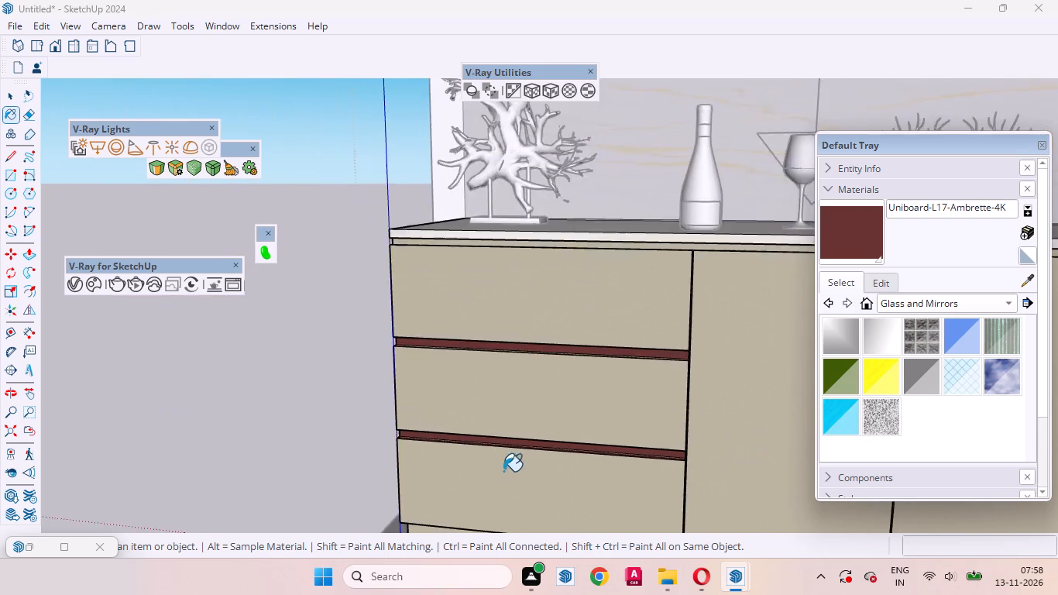
scroll(503, 471, down, 6)
scroll(603, 344, up, 13)
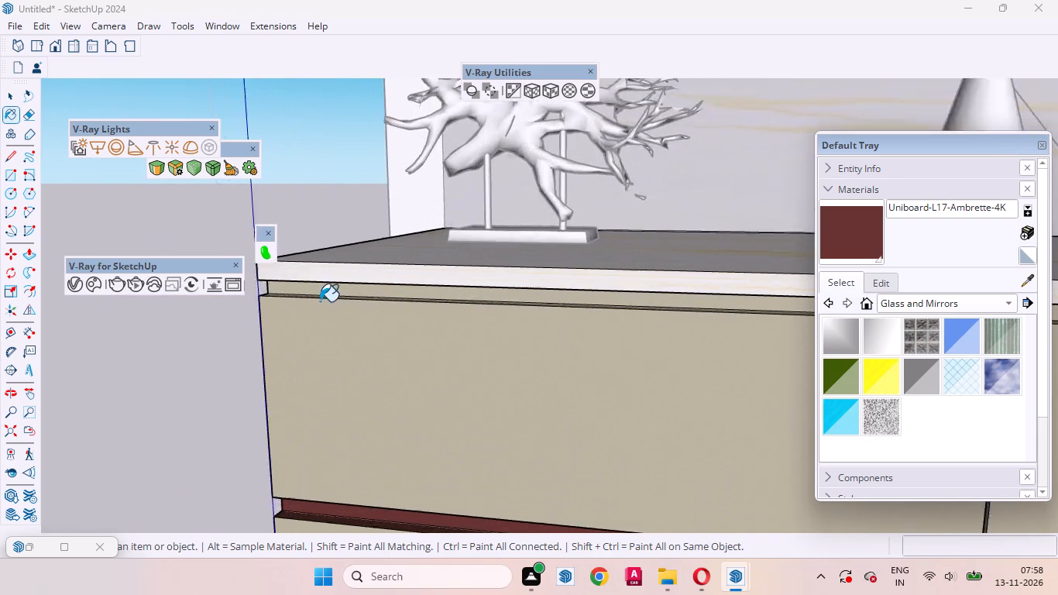
scroll(320, 301, up, 8)
click(422, 281)
scroll(496, 328, down, 8)
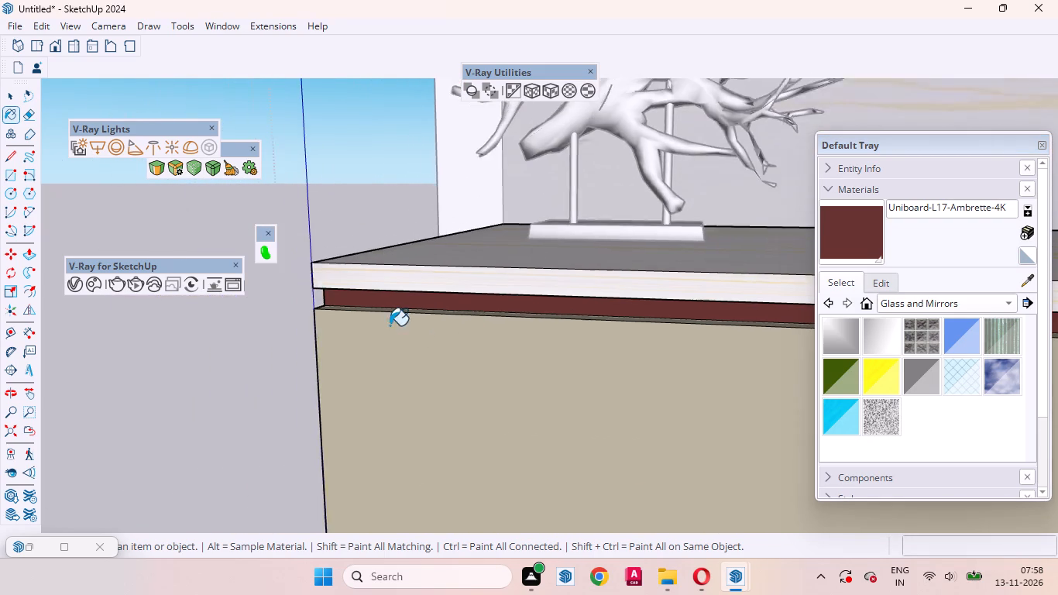
scroll(390, 325, down, 2)
click(8, 95)
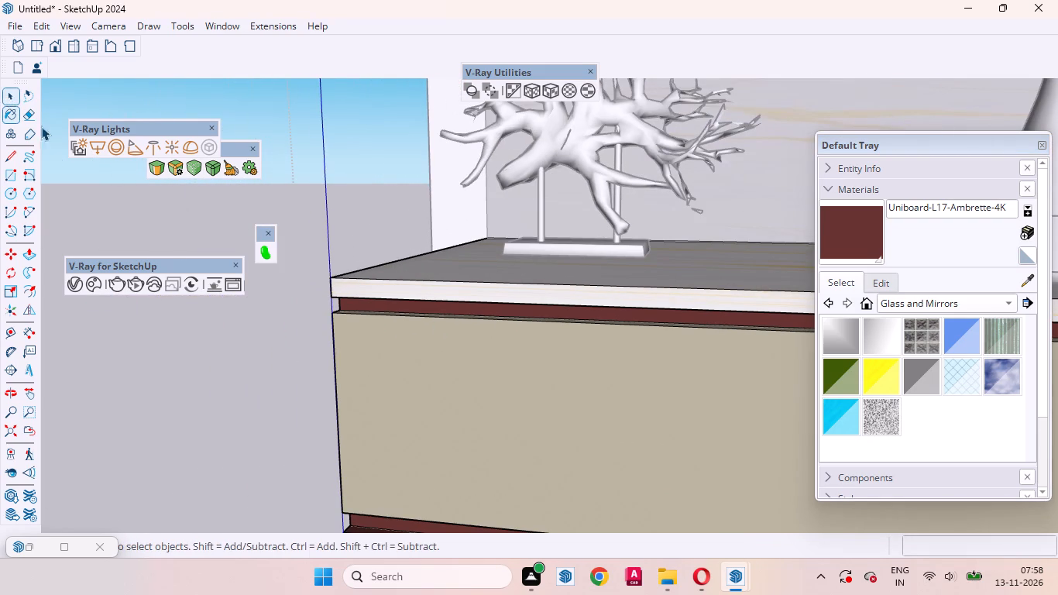
double_click(101, 338)
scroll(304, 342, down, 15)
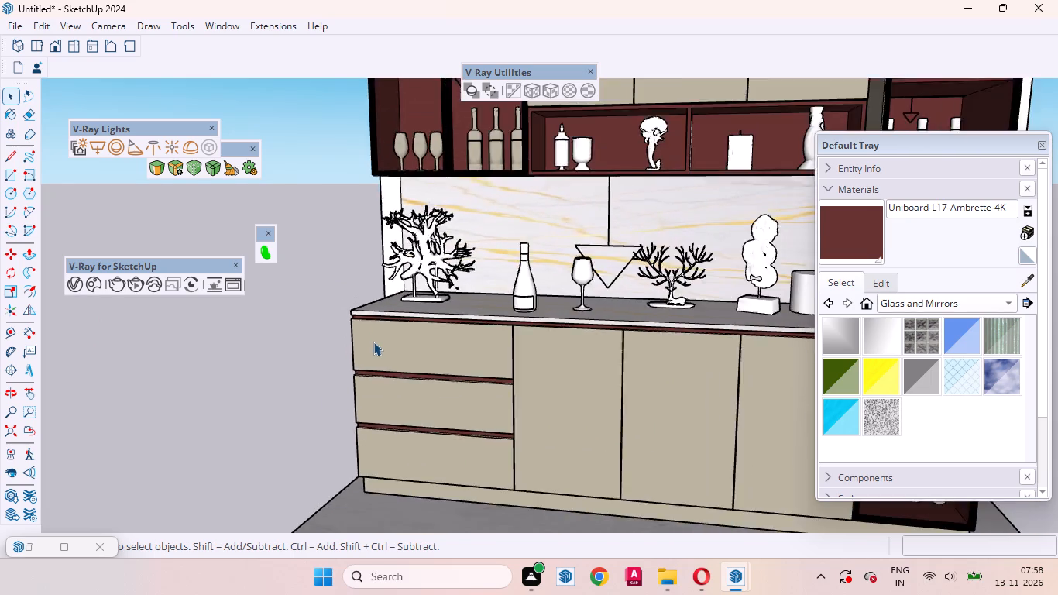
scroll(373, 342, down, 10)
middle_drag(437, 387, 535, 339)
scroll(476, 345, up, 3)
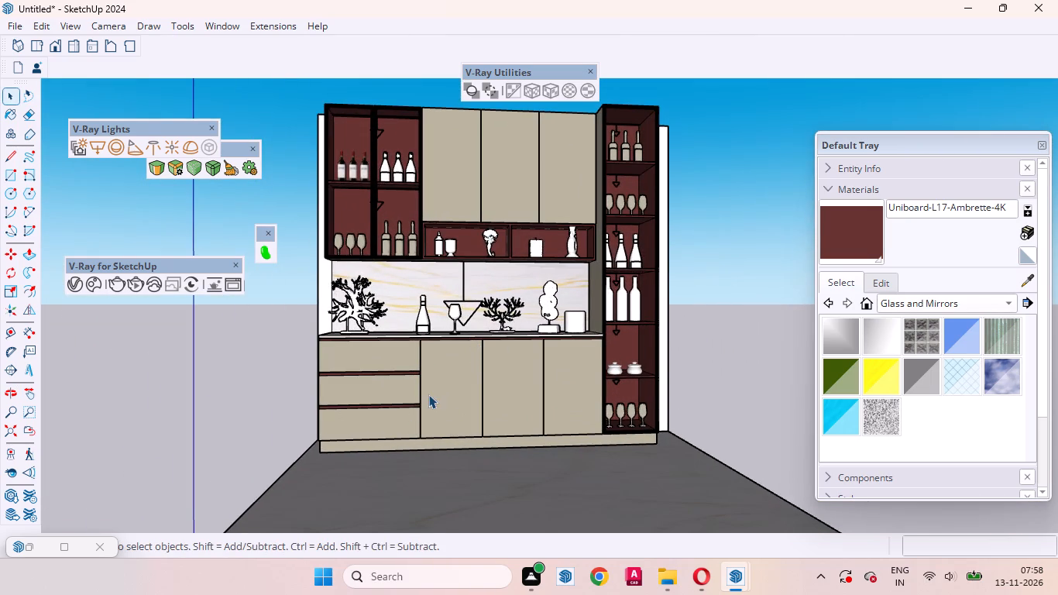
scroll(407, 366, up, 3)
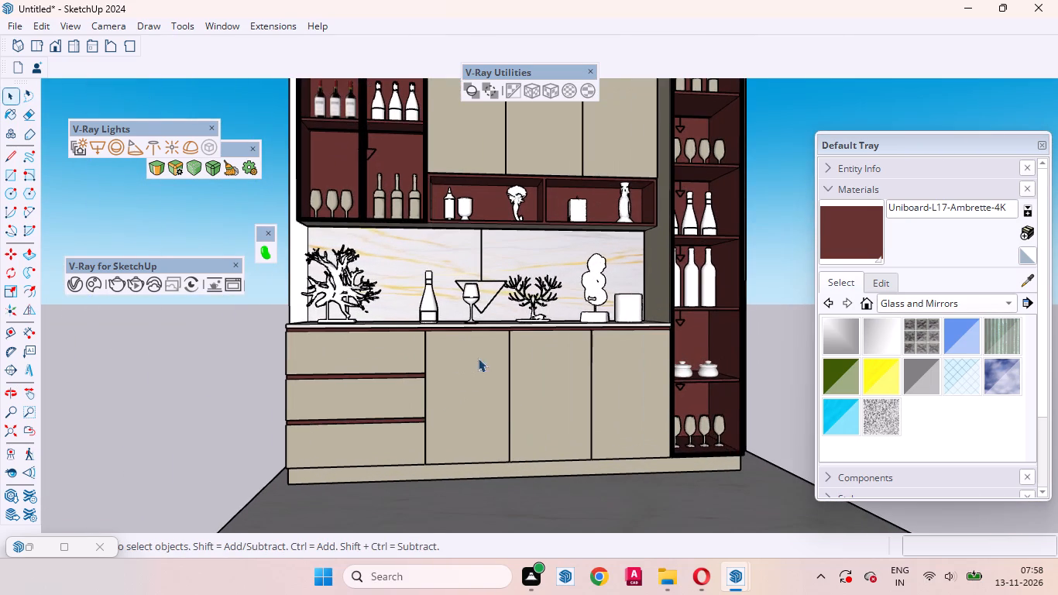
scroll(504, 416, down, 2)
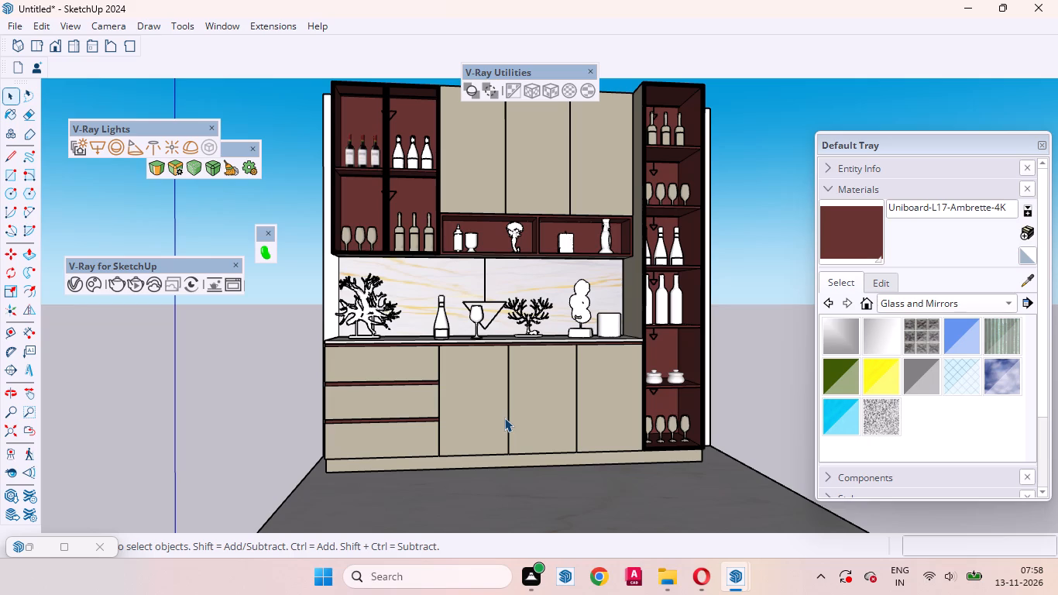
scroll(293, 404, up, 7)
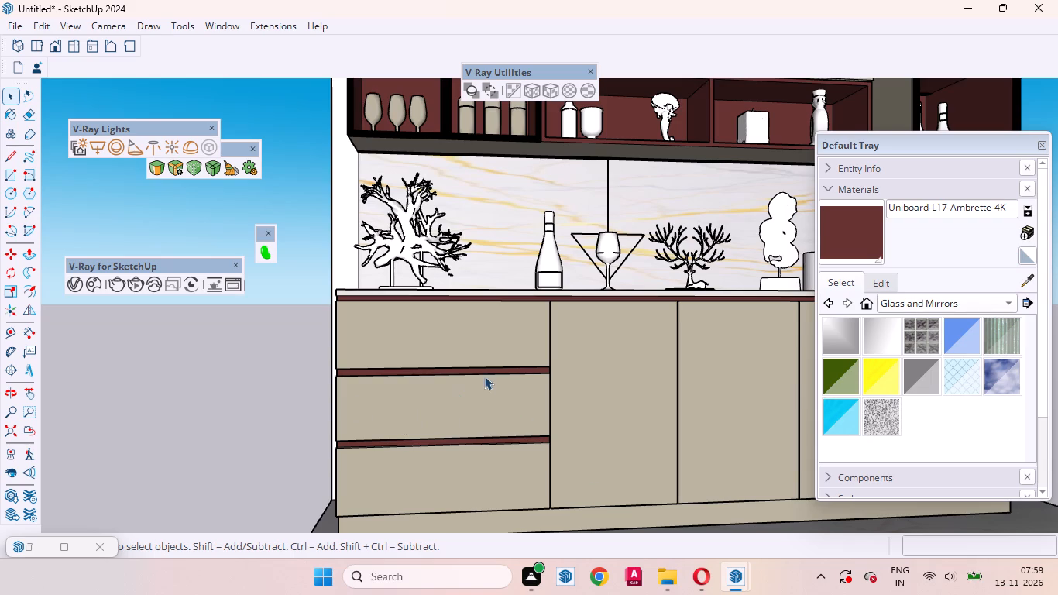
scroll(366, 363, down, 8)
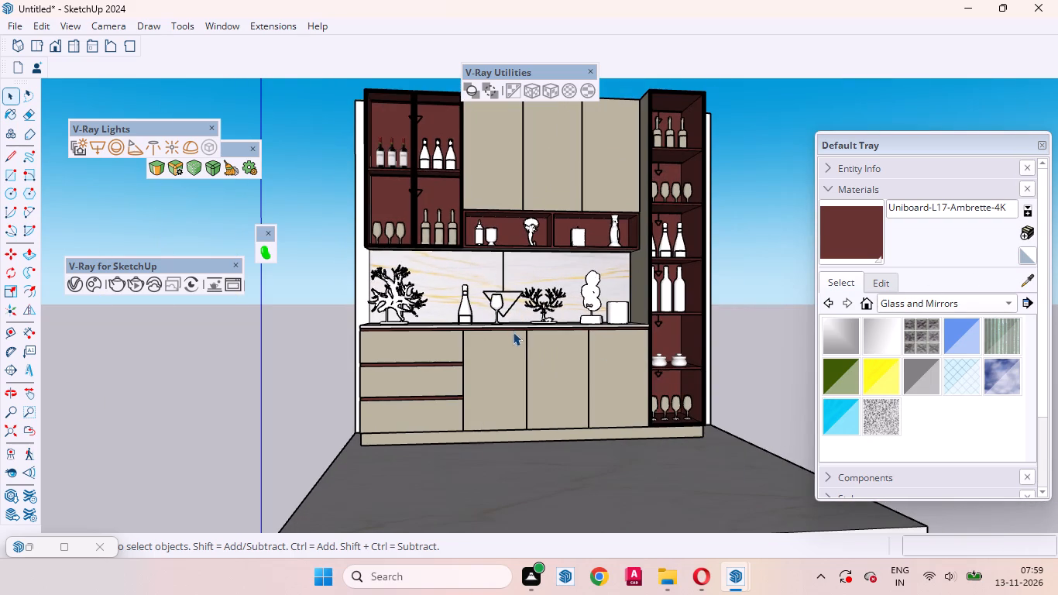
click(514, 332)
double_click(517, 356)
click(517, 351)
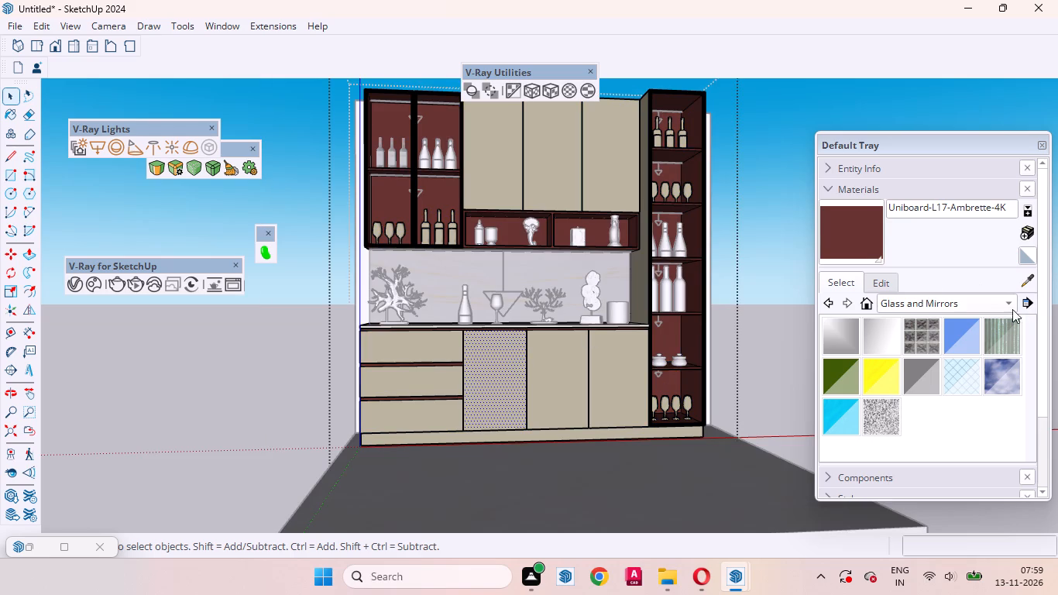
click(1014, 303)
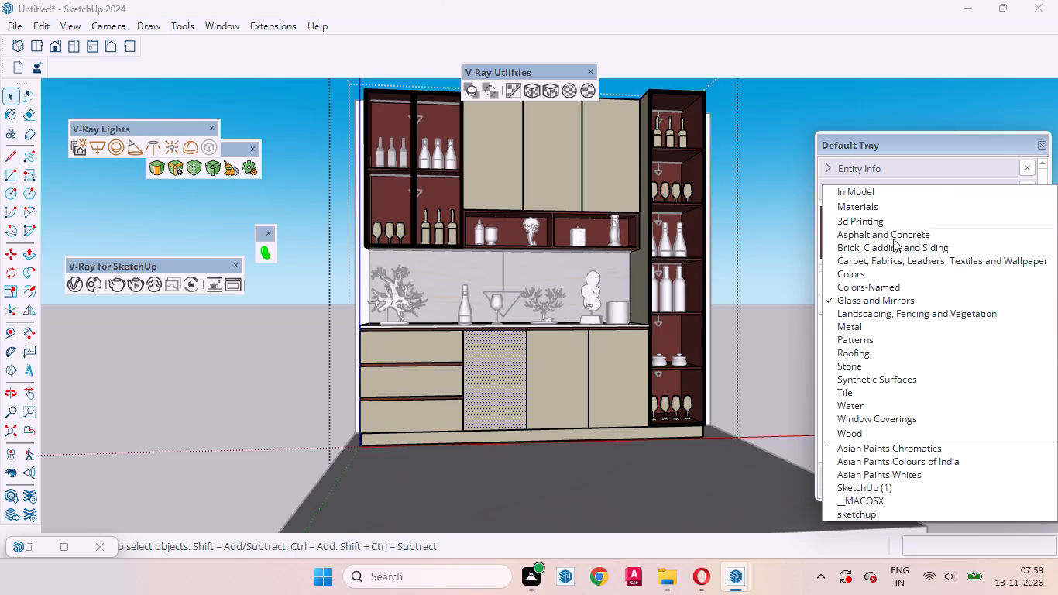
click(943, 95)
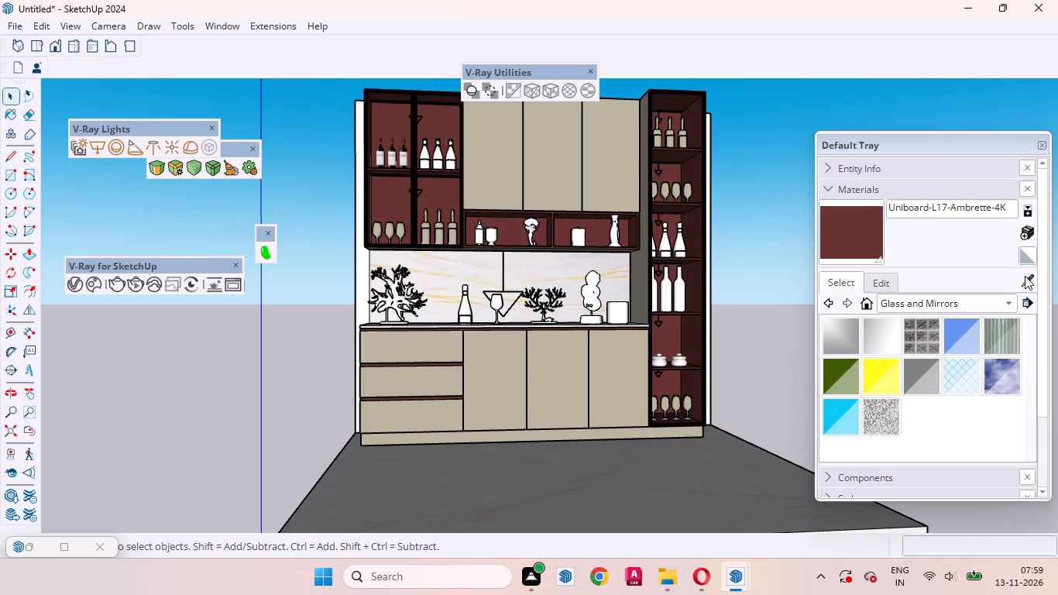
Sample Color M09 from the black door frame of the tall unit.
click(1025, 277)
scroll(630, 163, up, 20)
scroll(630, 163, up, 3)
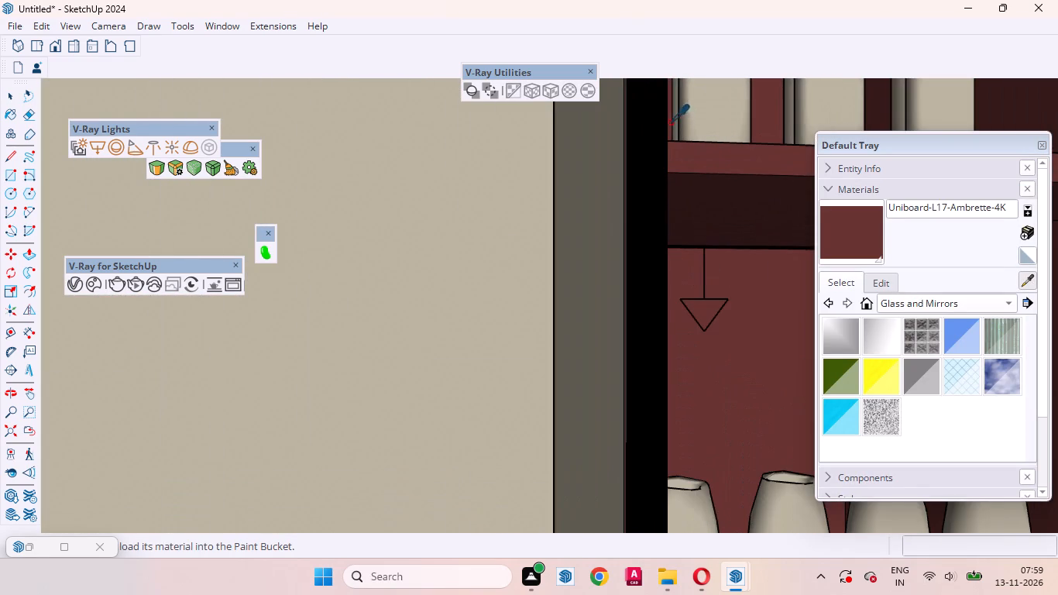
click(654, 121)
scroll(631, 220, down, 11)
scroll(748, 113, up, 1)
scroll(748, 113, down, 12)
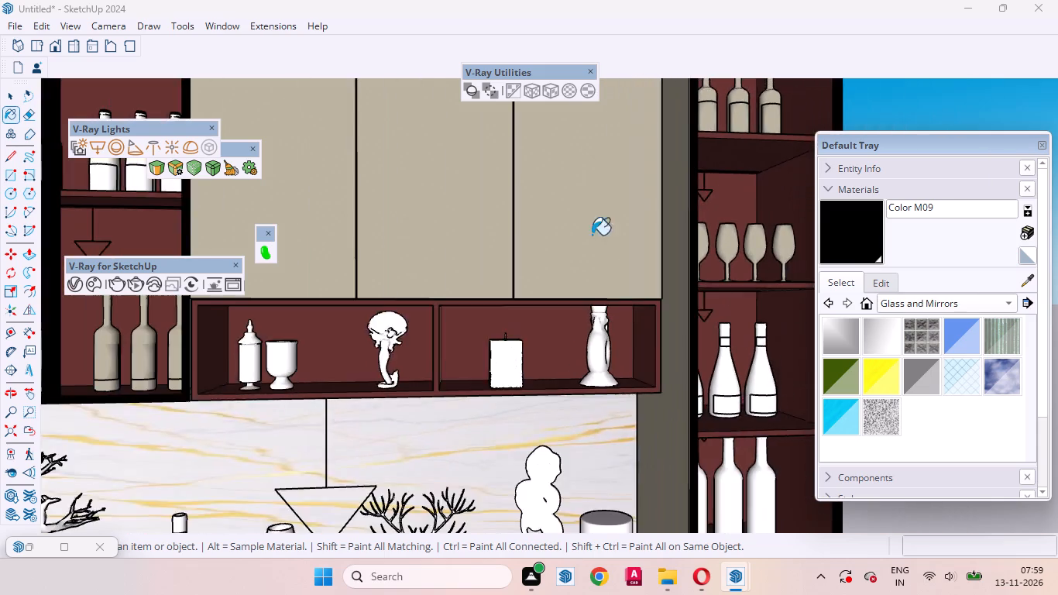
scroll(592, 235, down, 14)
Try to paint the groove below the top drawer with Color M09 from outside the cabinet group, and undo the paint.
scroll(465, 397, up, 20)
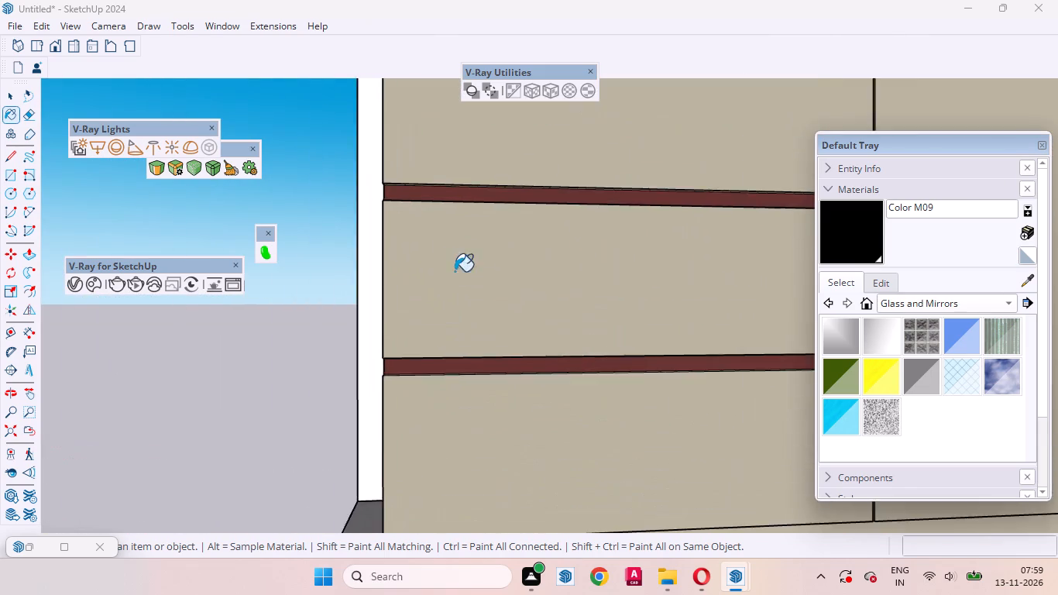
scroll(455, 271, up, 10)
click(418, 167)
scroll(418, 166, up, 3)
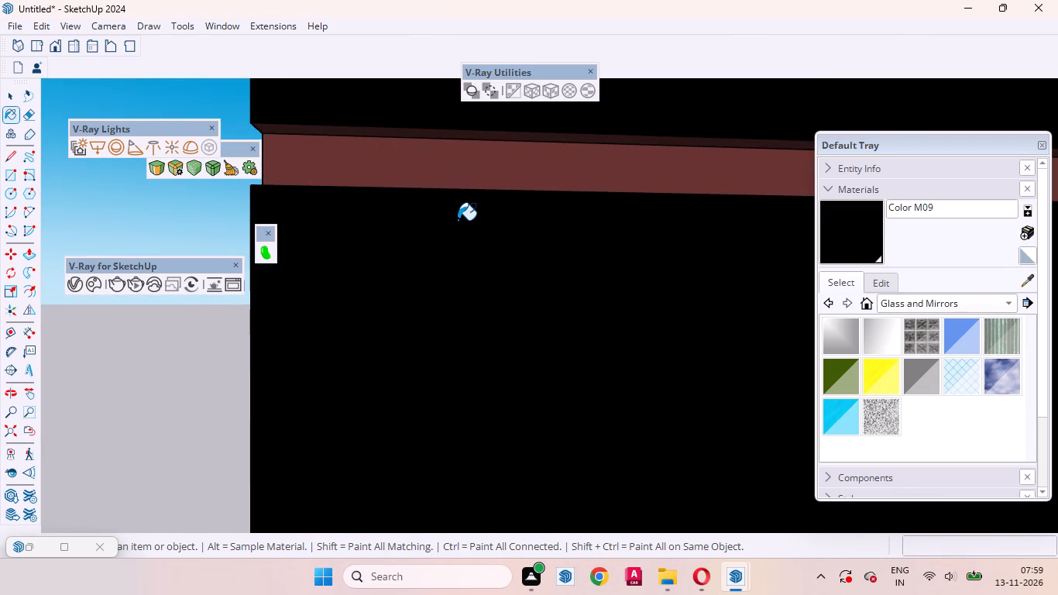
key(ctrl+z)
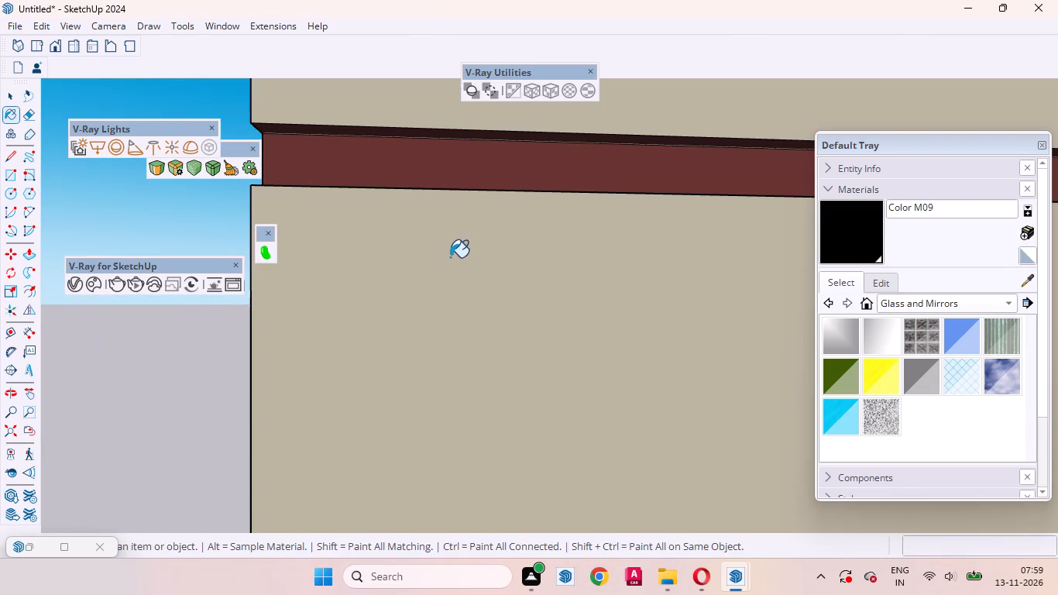
Open the cabinet group and paint the back, upper and lower faces of the groove below the top drawer with Color M09.
key(space)
click(406, 170)
double_click(406, 170)
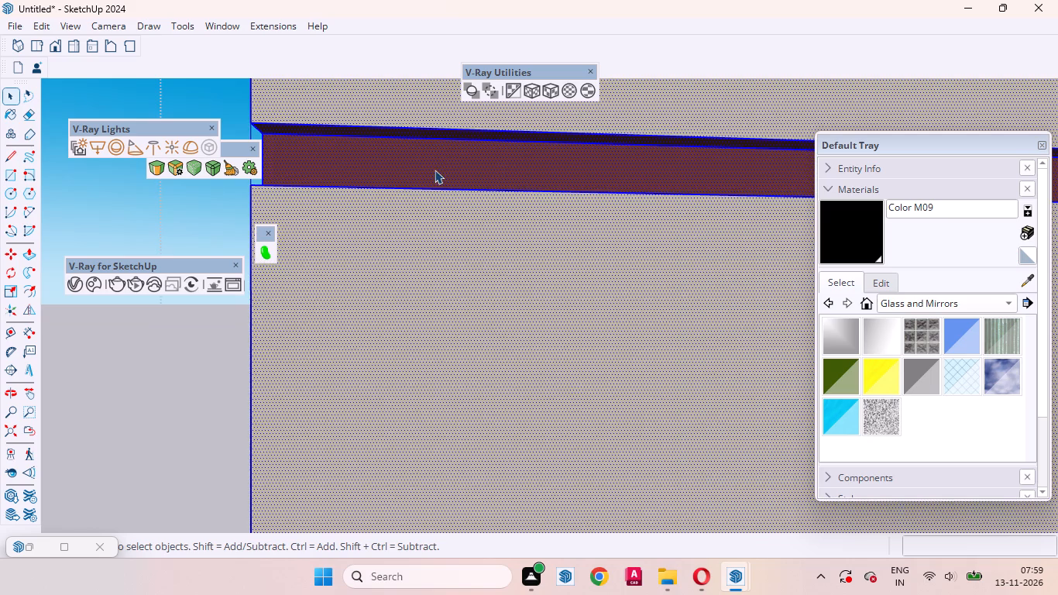
click(435, 170)
click(830, 242)
click(445, 165)
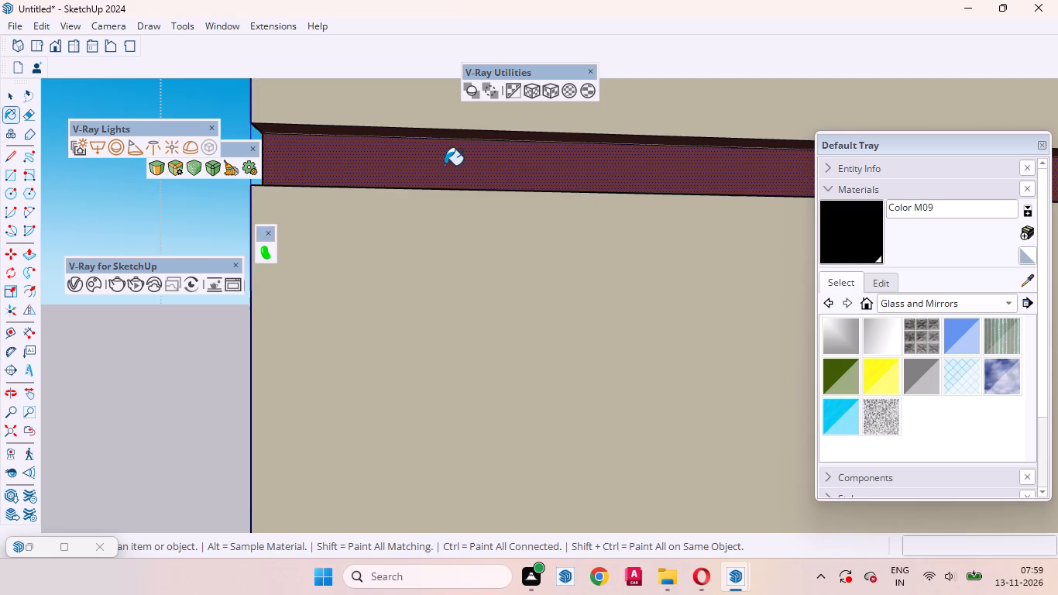
scroll(431, 158, up, 7)
click(416, 120)
middle_drag(430, 161, 430, 291)
click(411, 246)
scroll(413, 282, down, 19)
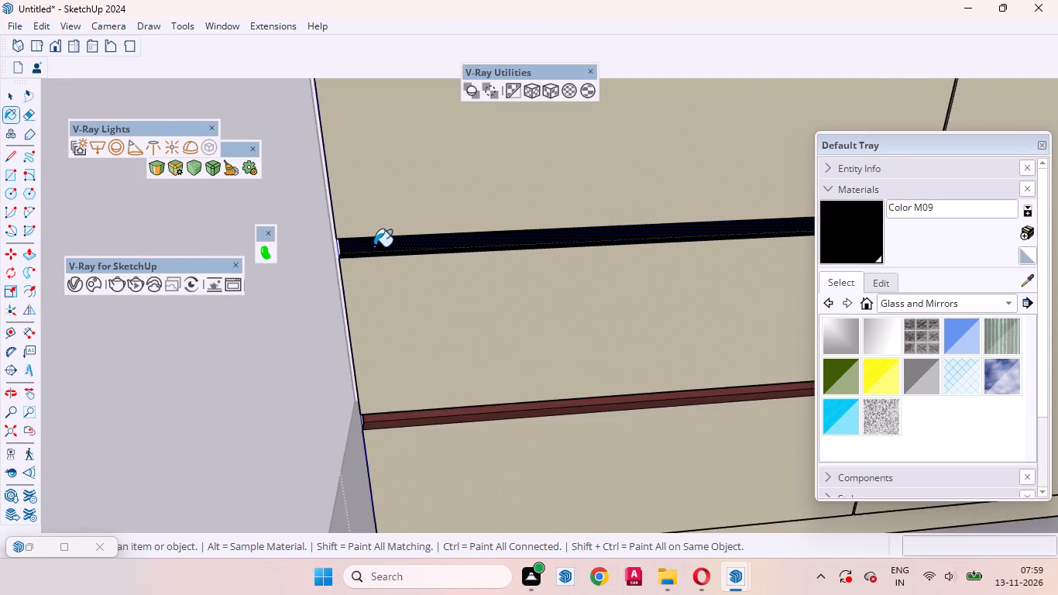
Paint the back, lower and upper faces of the groove between the middle and bottom drawers with Color M09.
scroll(374, 246, down, 5)
scroll(444, 367, up, 13)
click(372, 341)
click(380, 359)
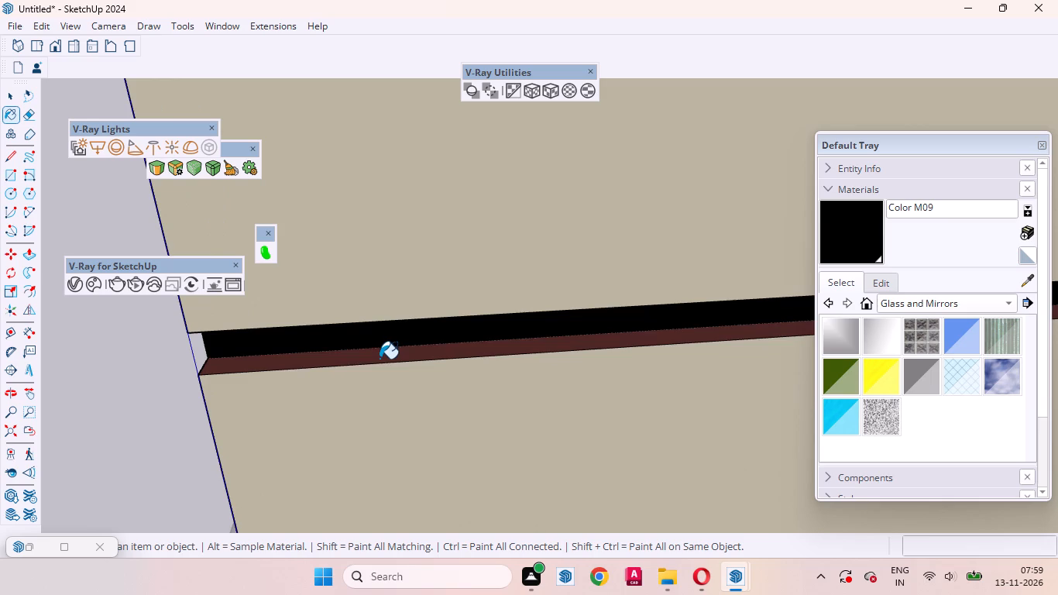
middle_drag(389, 364, 424, 80)
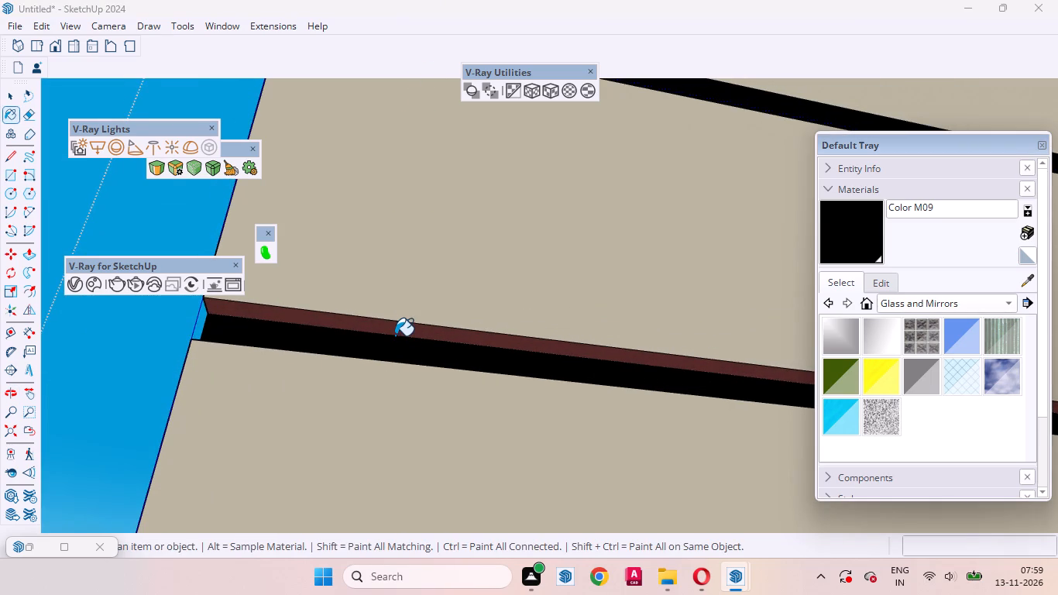
click(395, 335)
scroll(403, 332, up, 8)
click(405, 325)
middle_drag(456, 335, 427, 437)
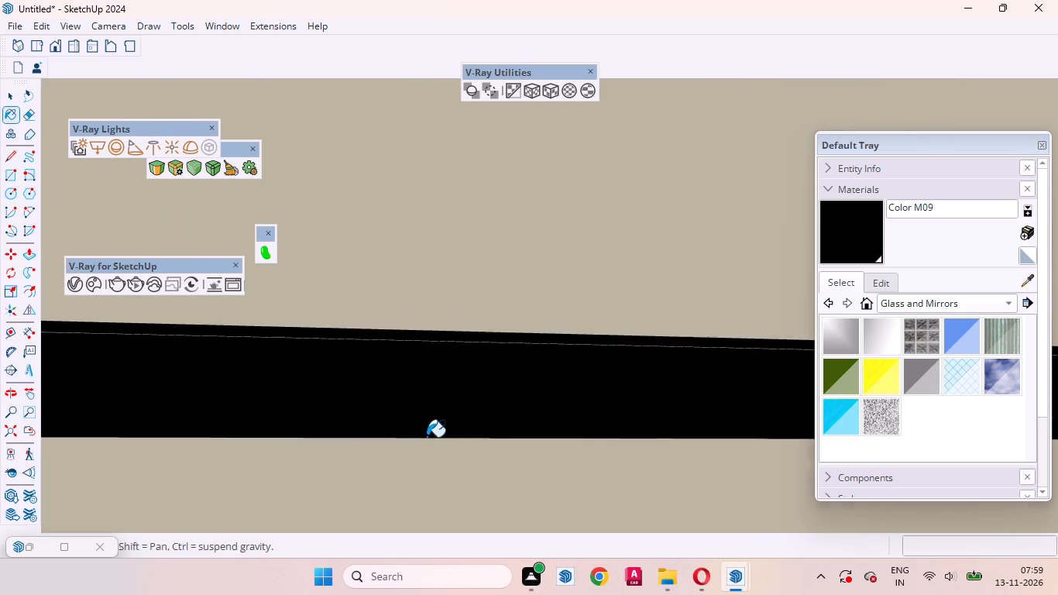
Paint the back face of the recess beneath the countertop with Color M09 and exit the cabinet group.
scroll(427, 433, down, 20)
scroll(427, 433, down, 8)
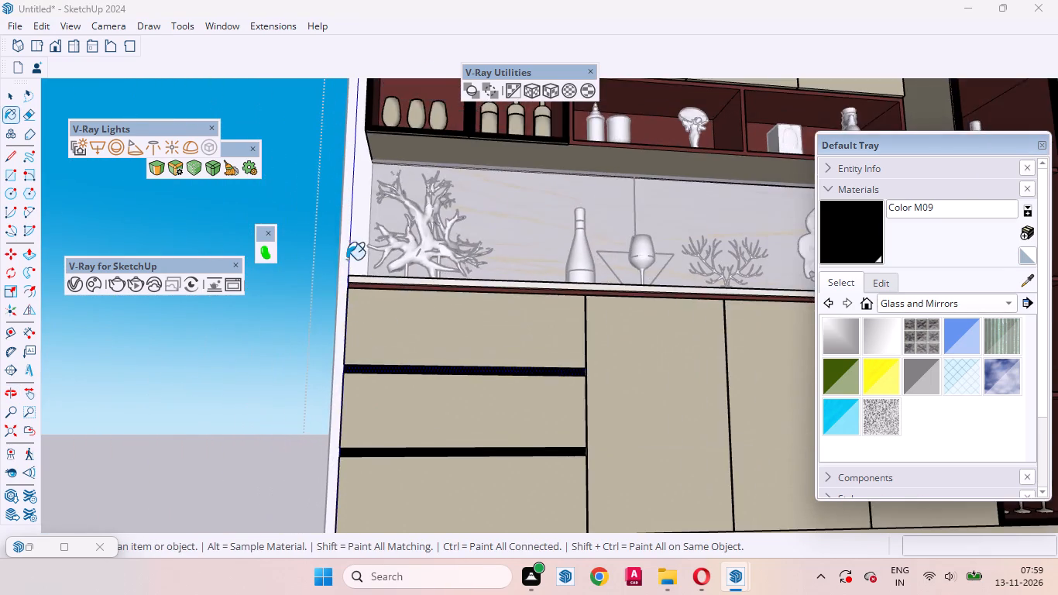
scroll(345, 258, up, 17)
click(436, 350)
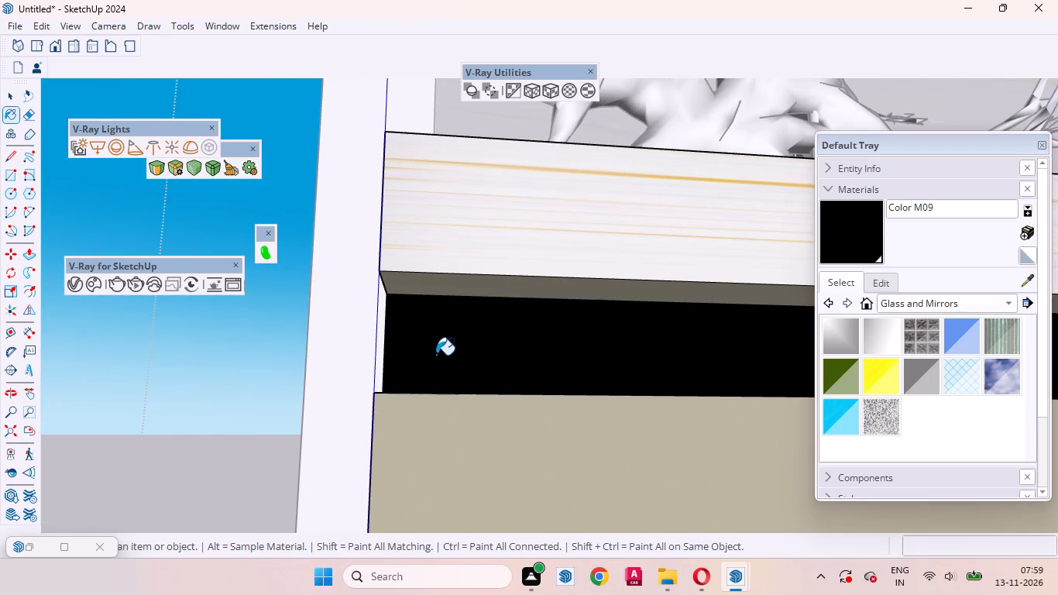
middle_drag(436, 355, 460, 255)
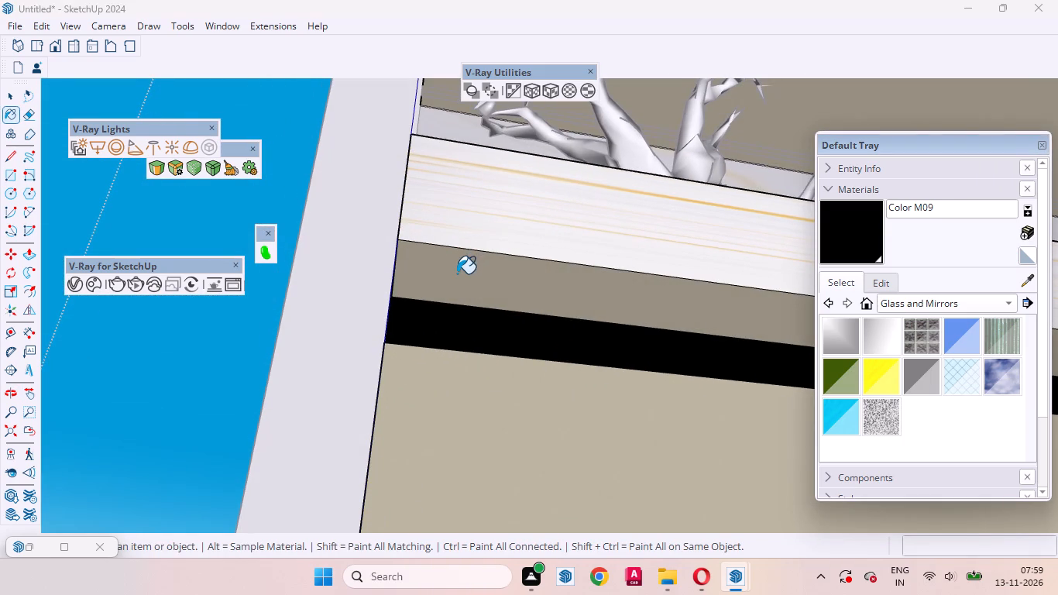
key(space)
click(219, 355)
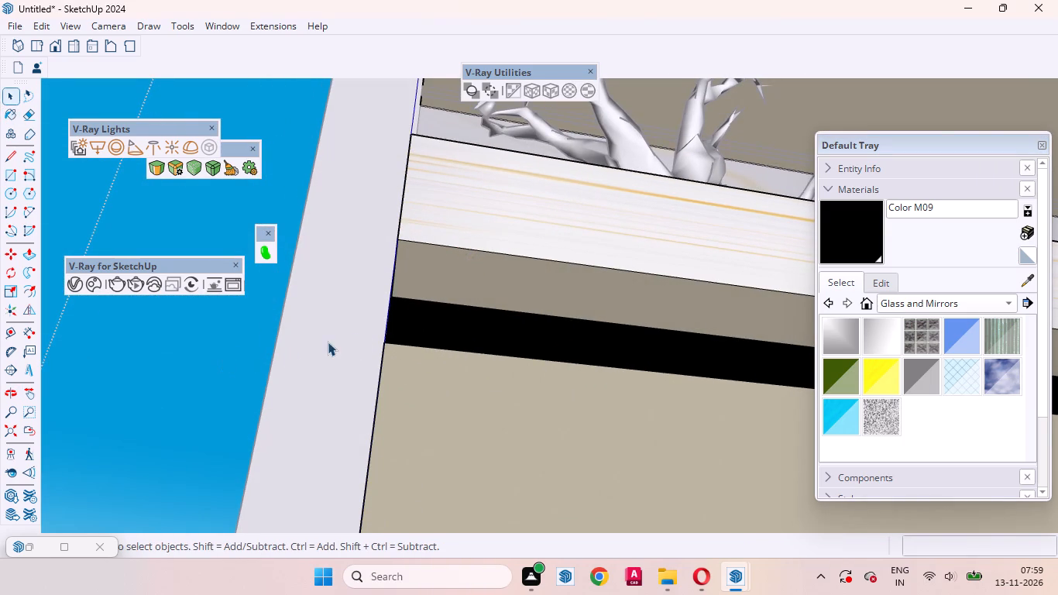
scroll(323, 349, down, 20)
scroll(323, 349, down, 5)
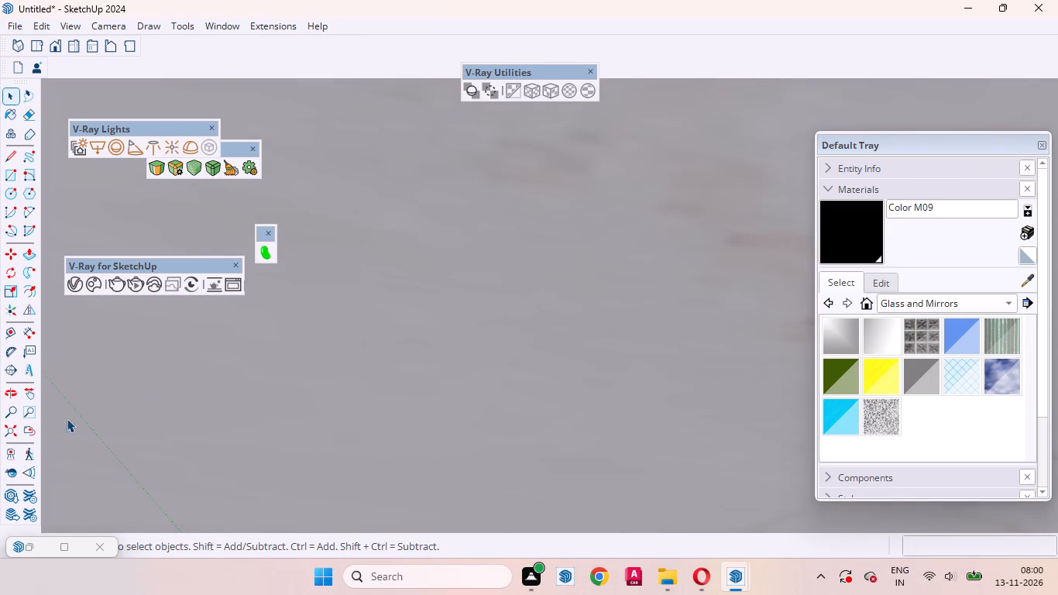
Examine the whole cabinet from the front and from below, including the repainted grooves and the open niches above the backsplash.
click(57, 50)
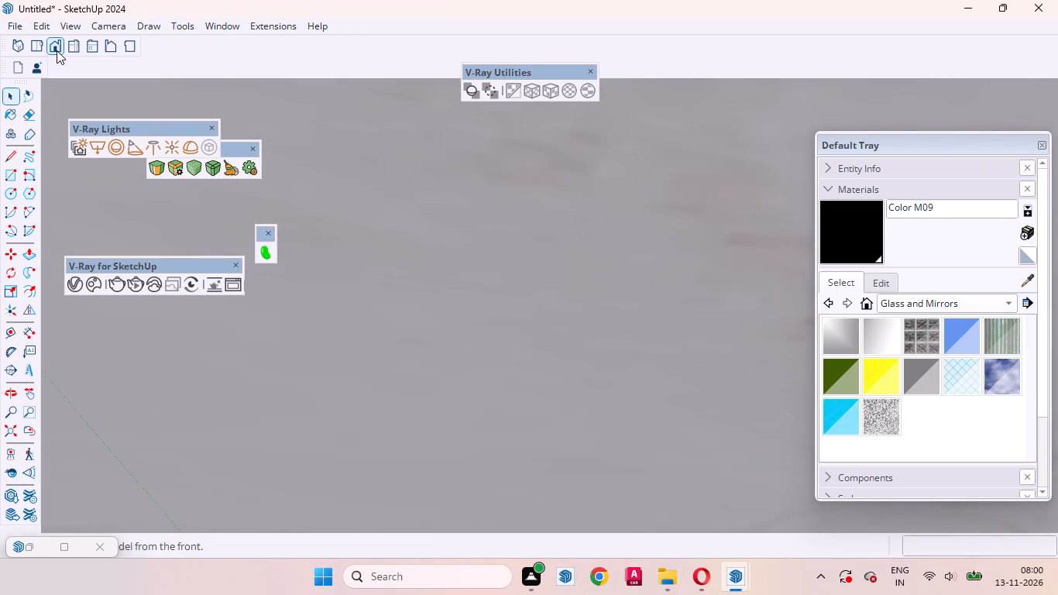
scroll(448, 294, down, 2)
scroll(448, 294, up, 1)
scroll(448, 294, down, 9)
click(671, 399)
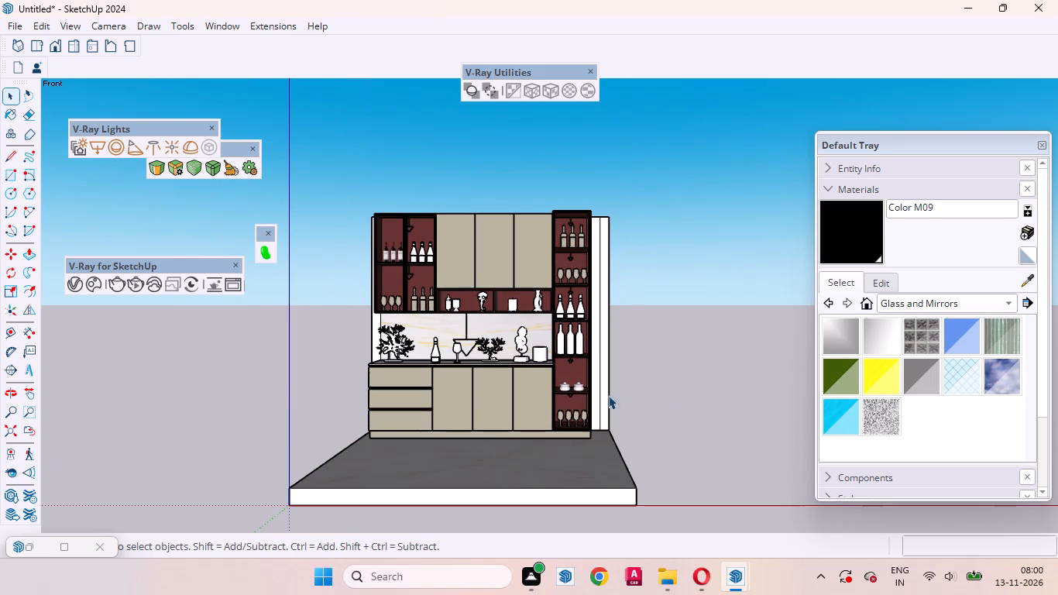
scroll(427, 377, up, 6)
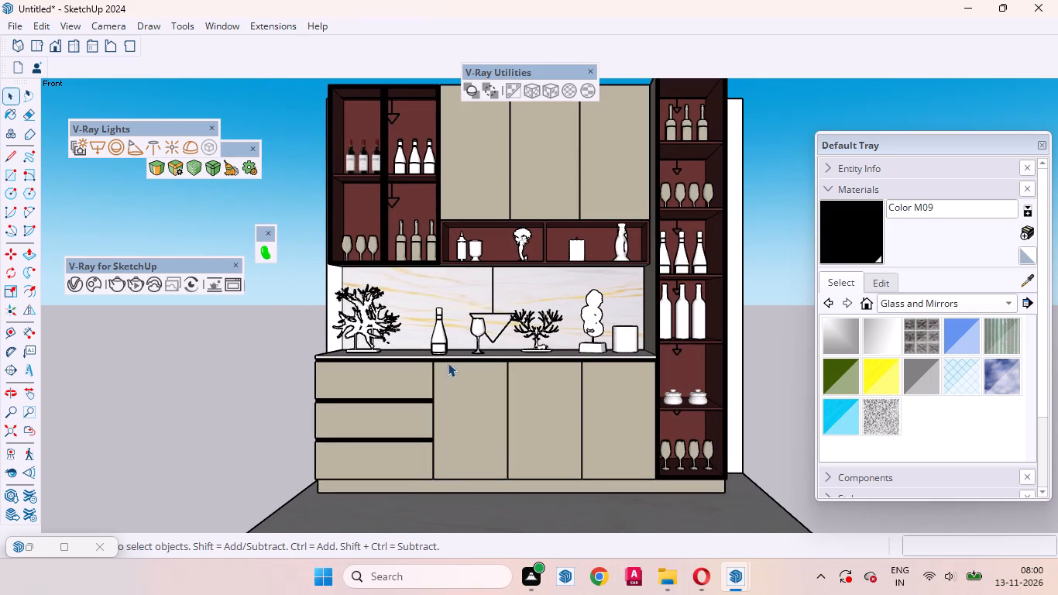
scroll(452, 360, down, 3)
middle_drag(488, 368, 476, 328)
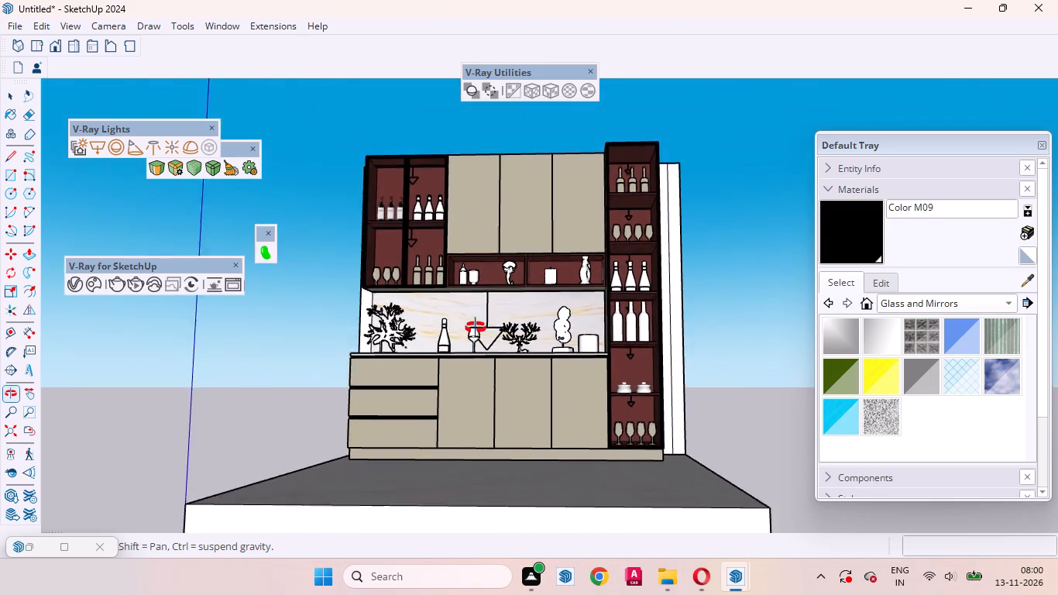
middle_drag(476, 328, 549, 308)
middle_drag(575, 312, 528, 316)
middle_click(514, 305)
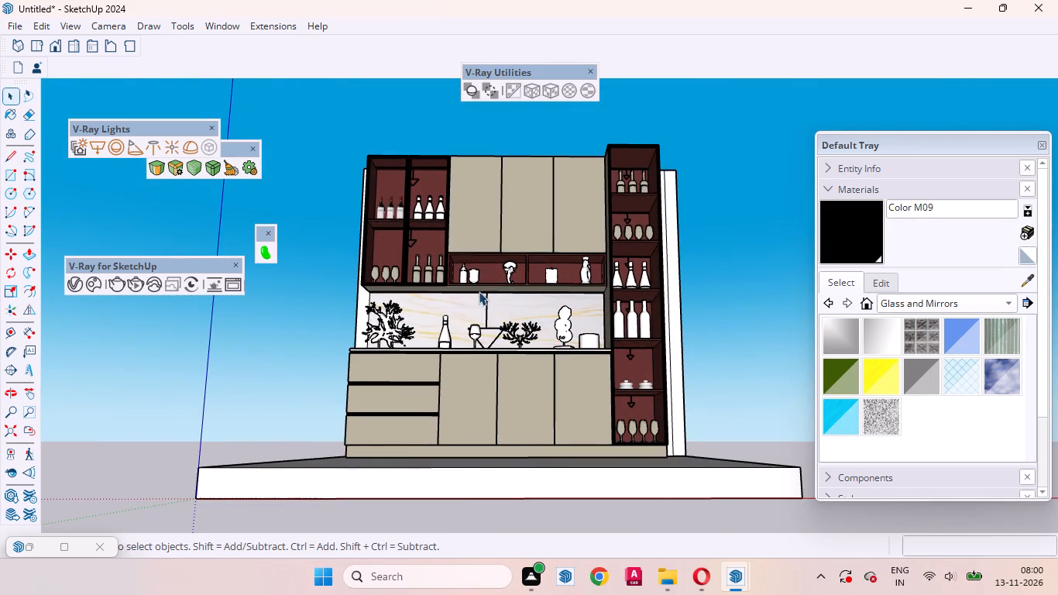
scroll(492, 256, up, 10)
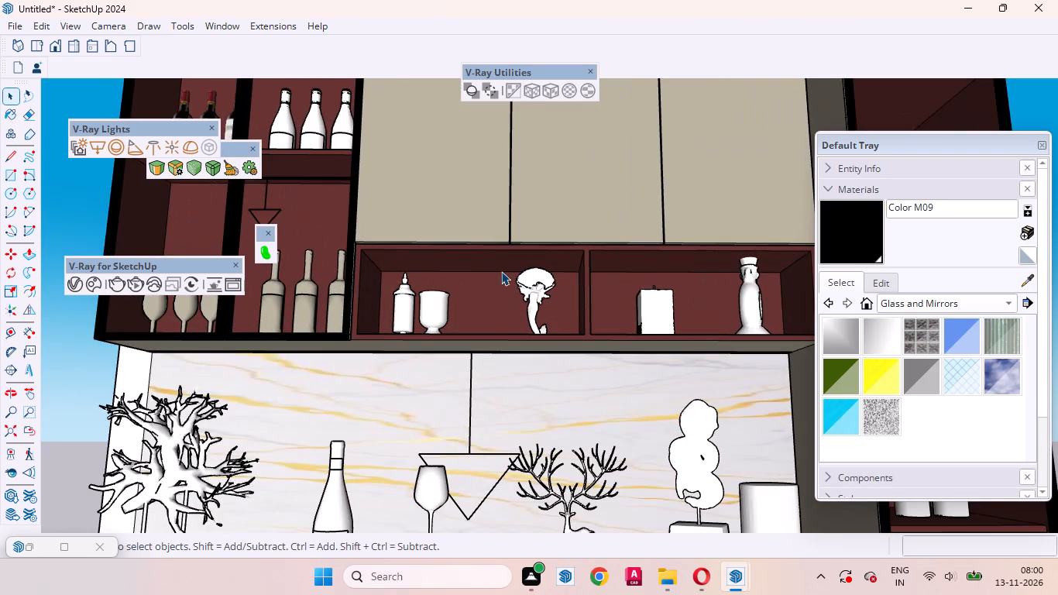
middle_drag(538, 280, 517, 335)
scroll(506, 328, down, 5)
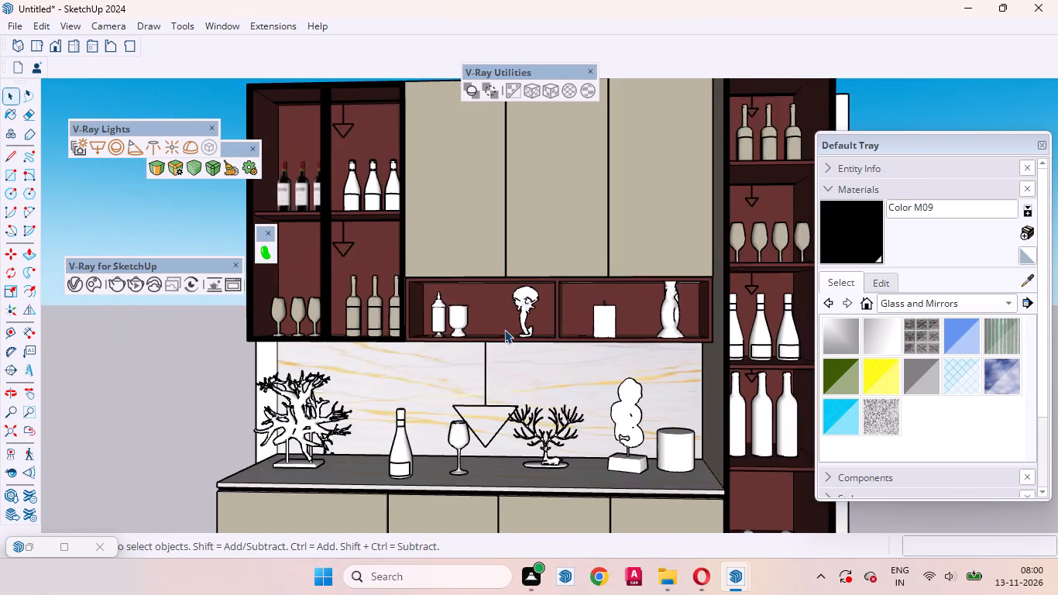
scroll(504, 329, down, 2)
middle_drag(482, 327, 461, 255)
Place two parallel guides on the open niche's ceiling, 18 mm and a further 18 mm forward of its rear edge.
scroll(490, 288, up, 12)
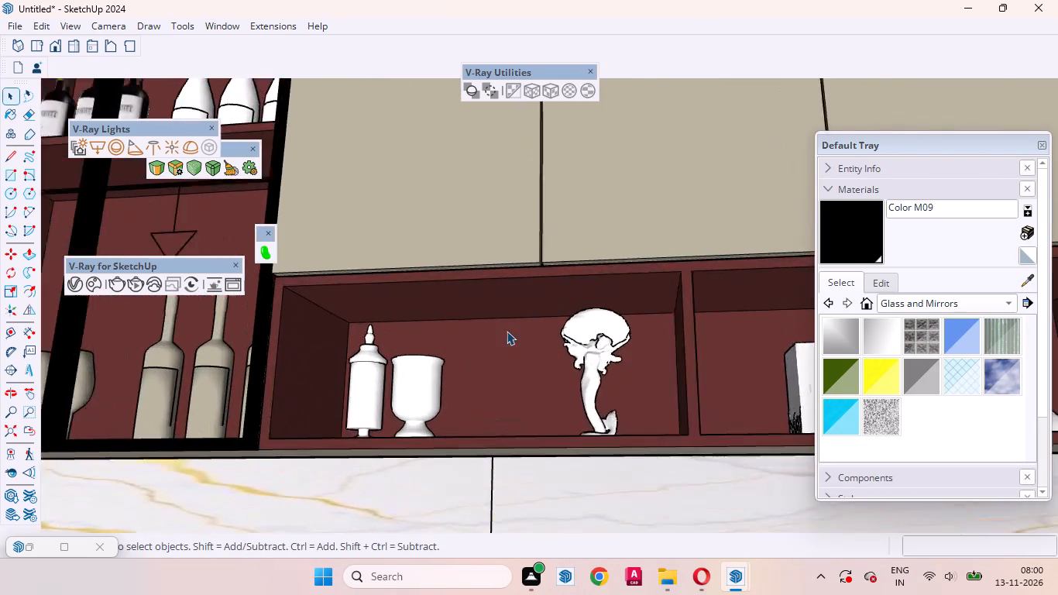
scroll(507, 331, up, 3)
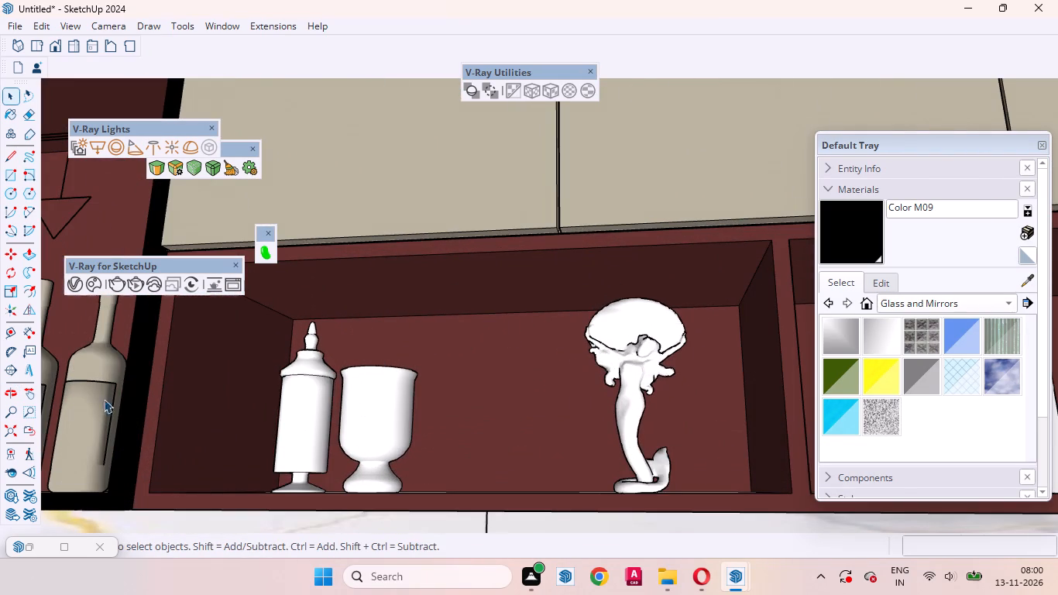
click(8, 335)
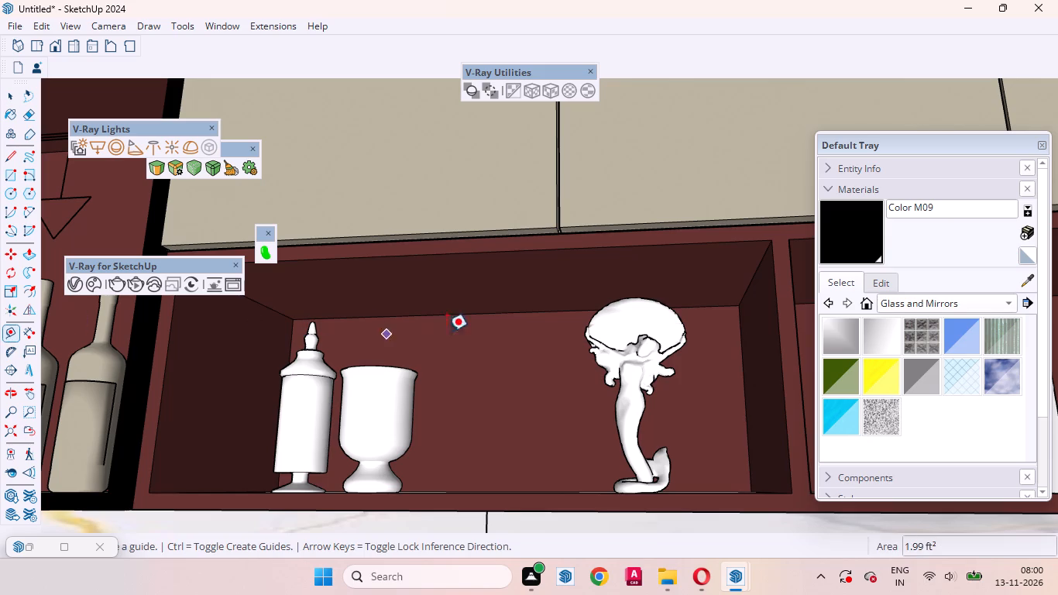
click(478, 315)
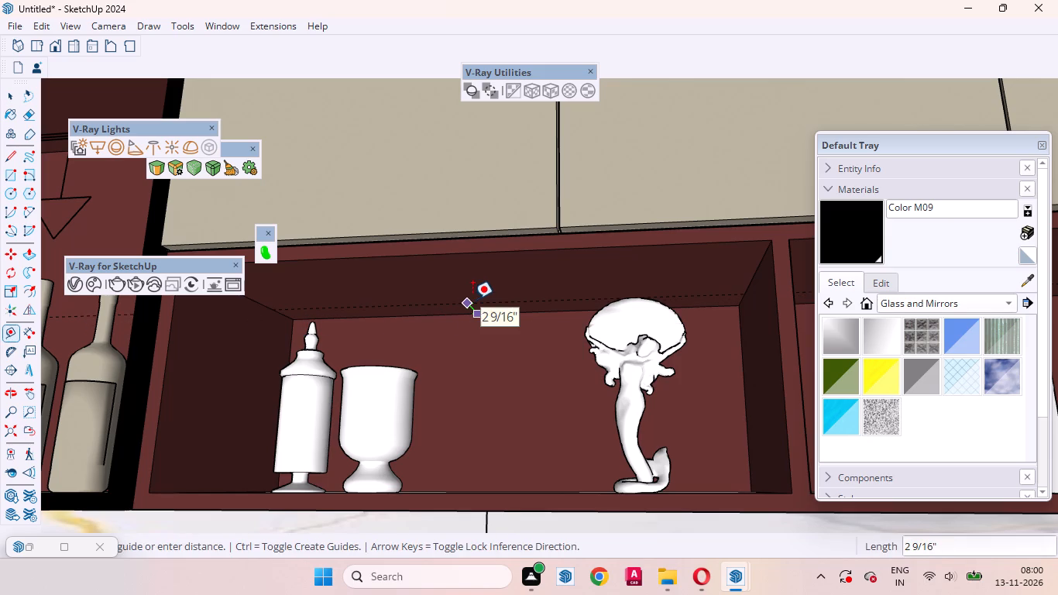
text(18)
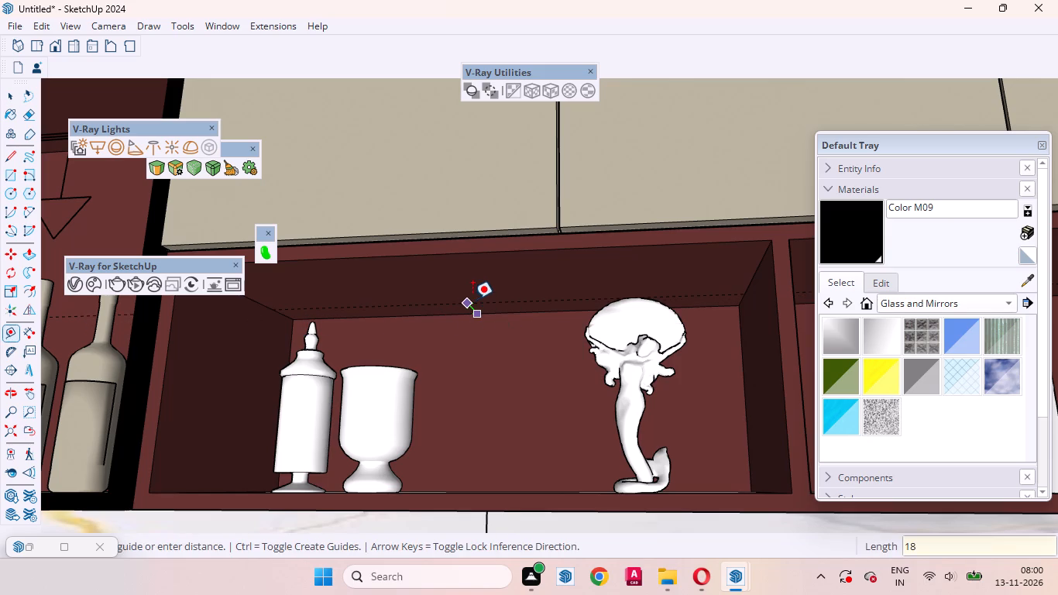
text(mm)
key(Return)
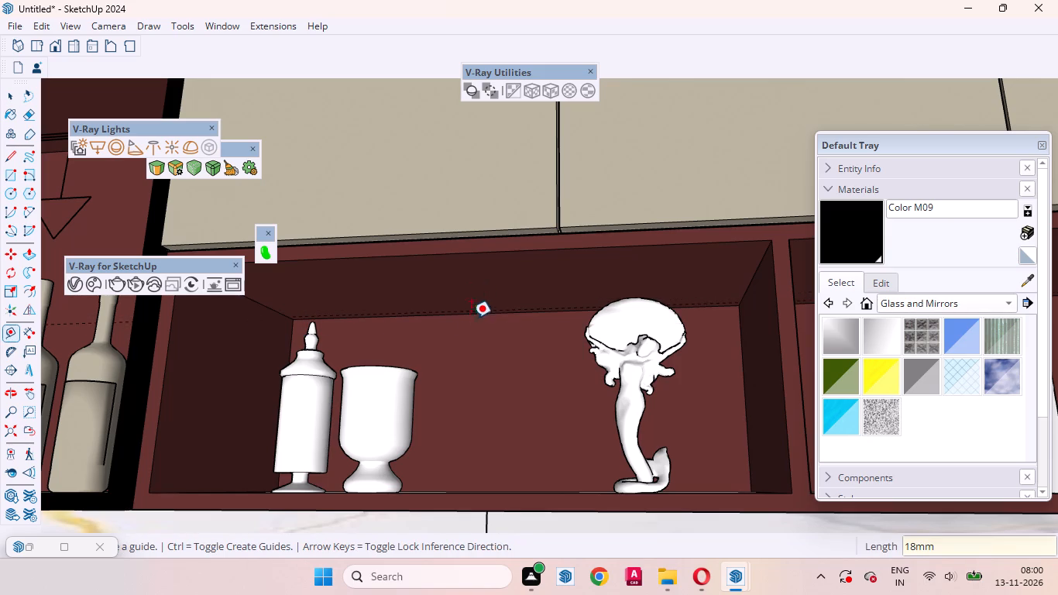
scroll(525, 304, up, 5)
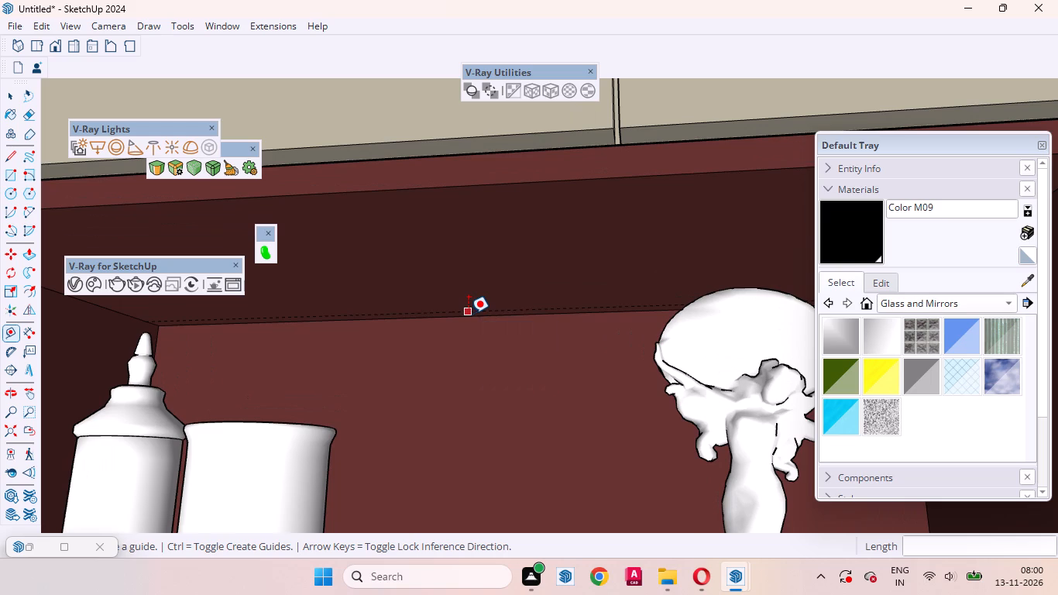
click(469, 314)
text(18mm)
key(Return)
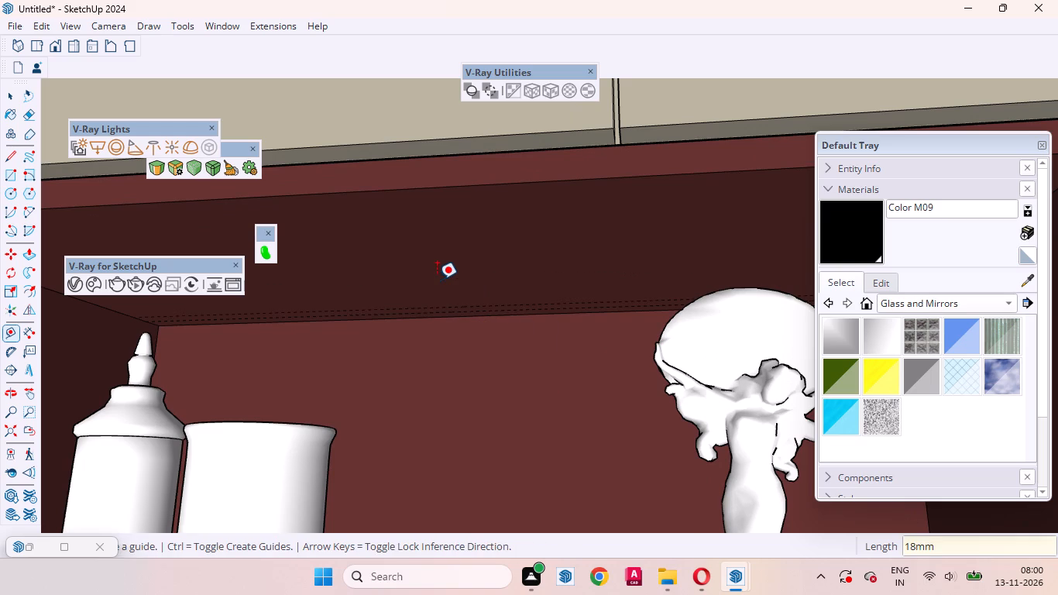
key(space)
Draw a V-Ray Rectangle Light between the two guides, spanning the full width of the ceiling in the niche with the jars.
scroll(520, 270, down, 3)
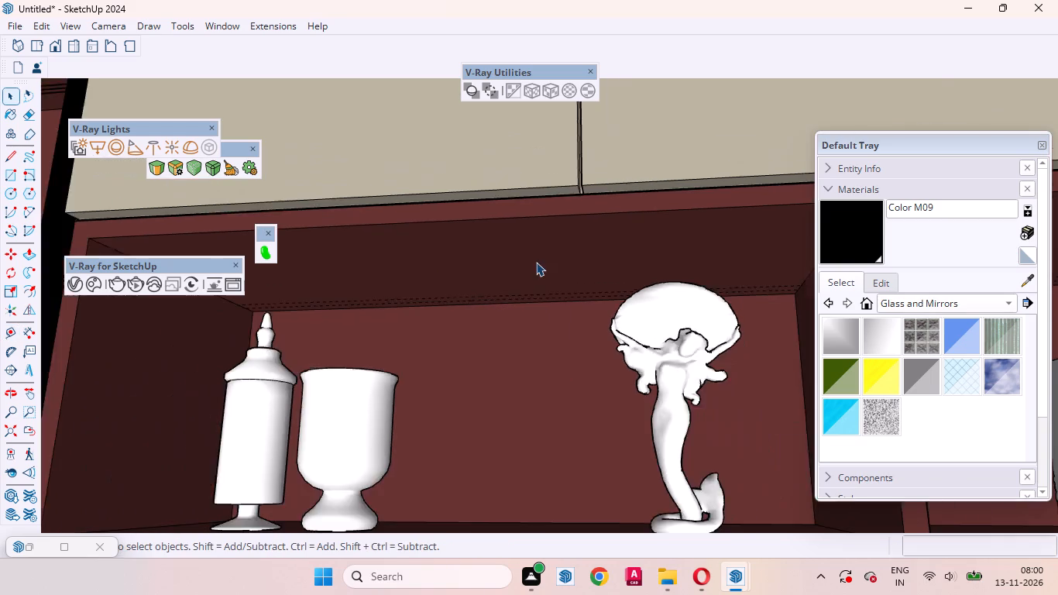
scroll(536, 262, down, 10)
middle_drag(492, 308, 523, 284)
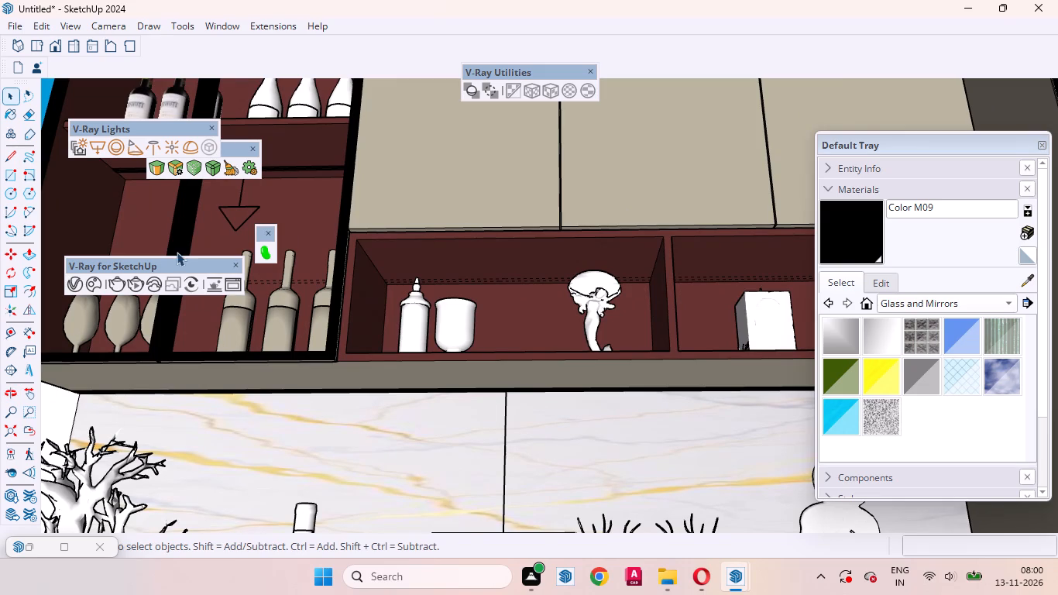
click(92, 149)
scroll(387, 273, up, 5)
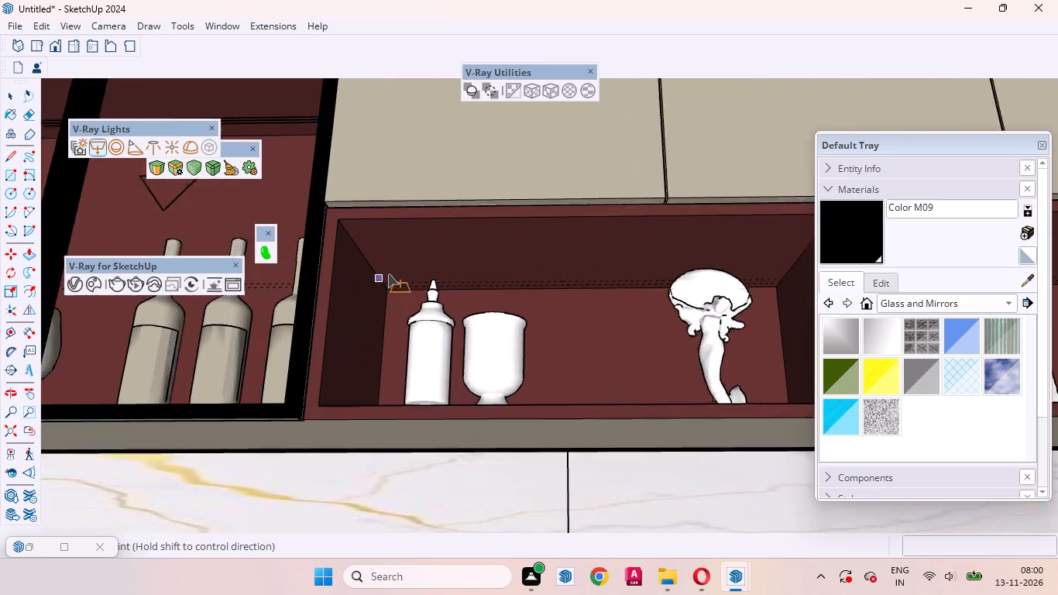
scroll(388, 273, up, 6)
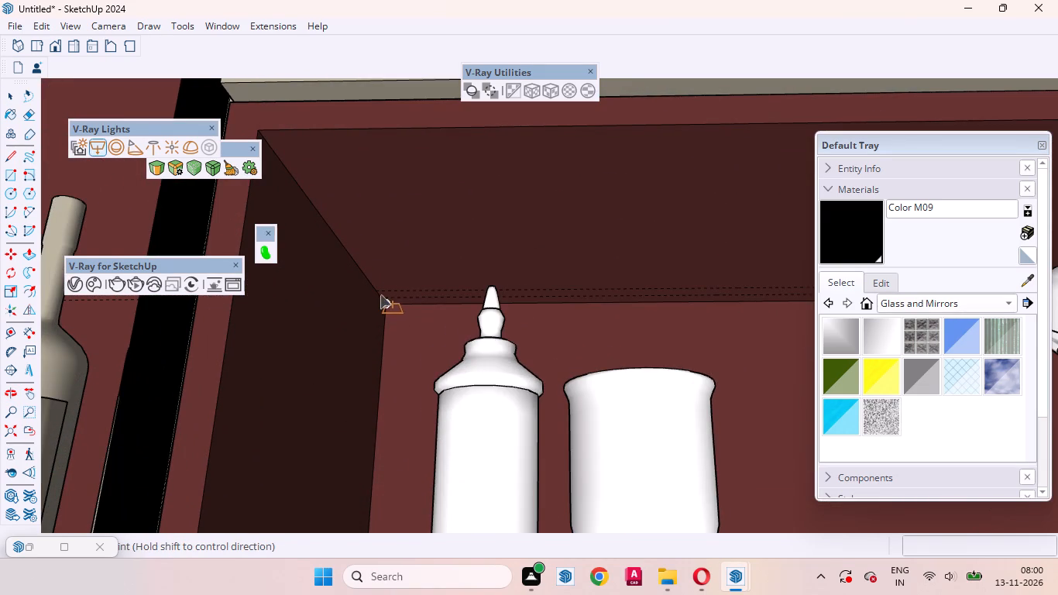
scroll(383, 297, up, 9)
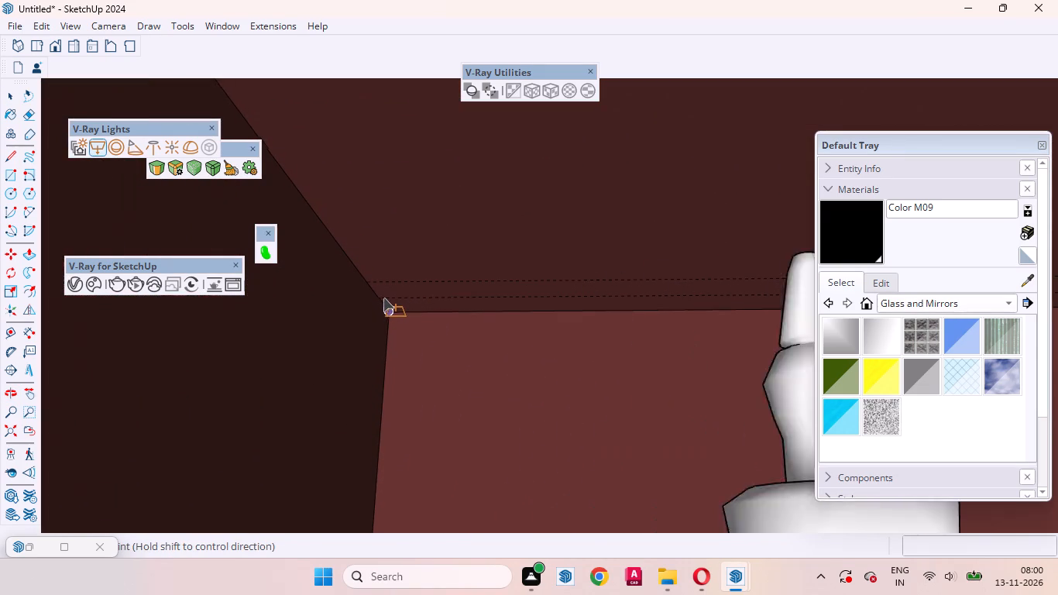
click(381, 297)
scroll(426, 293, down, 7)
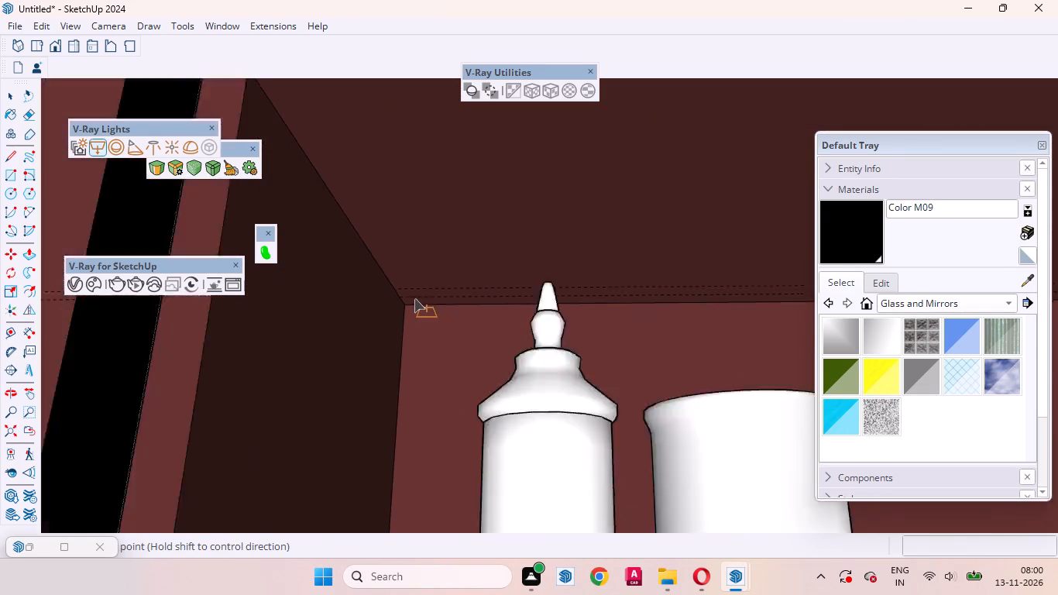
scroll(414, 298, down, 12)
scroll(753, 297, up, 4)
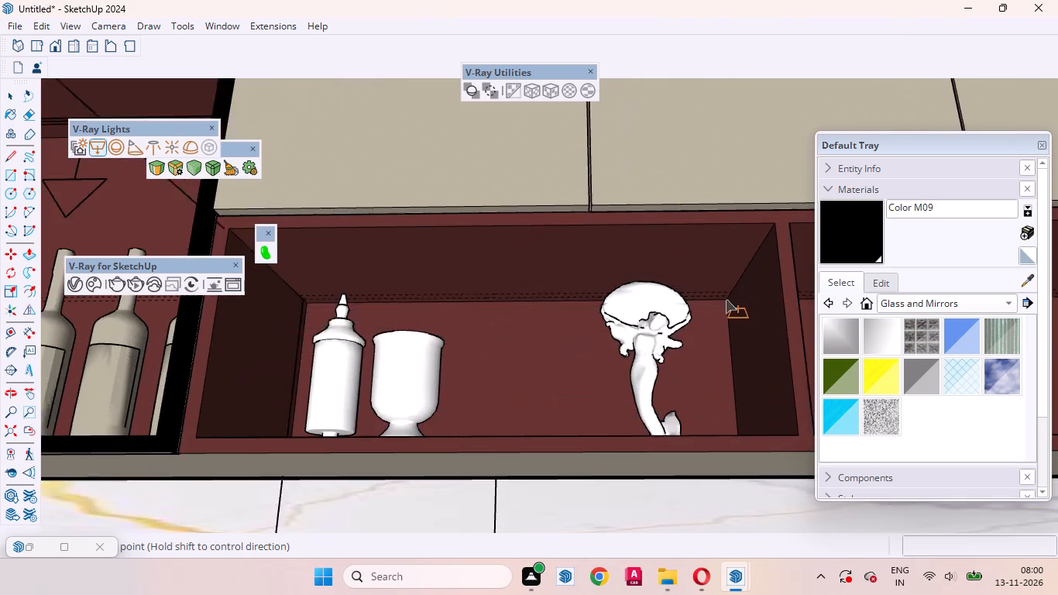
scroll(726, 299, up, 11)
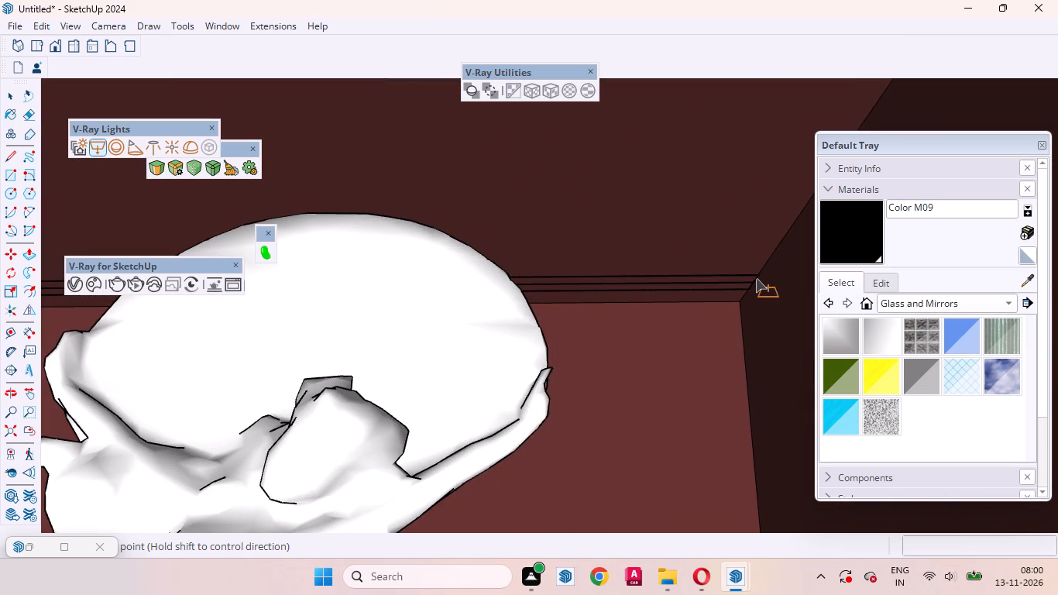
click(756, 278)
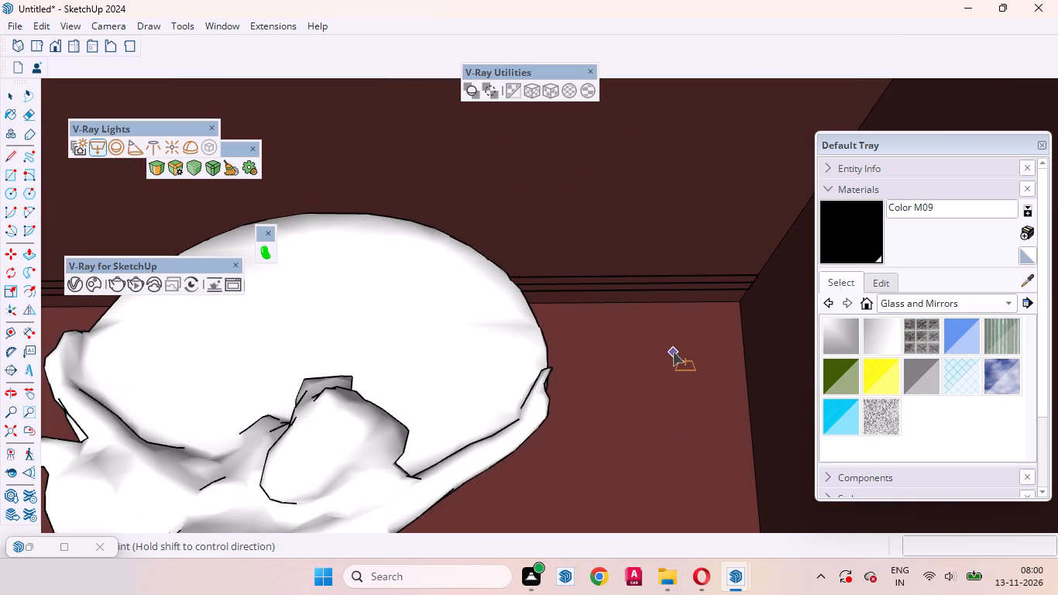
key(space)
scroll(651, 289, down, 13)
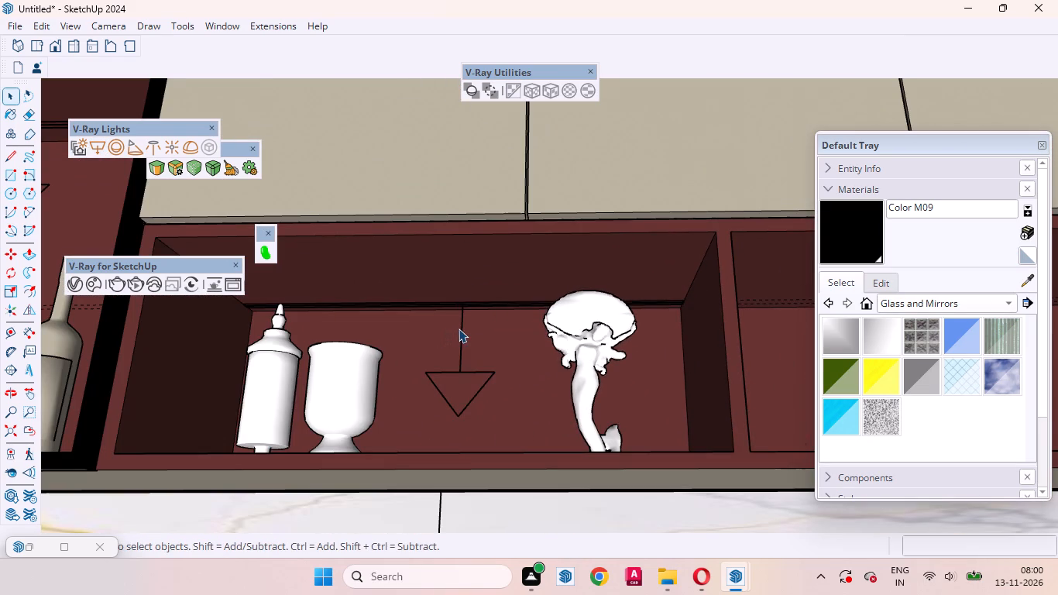
Copy the niche rectangle light into the adjacent open niche, from front edge midpoint to front edge midpoint.
click(463, 327)
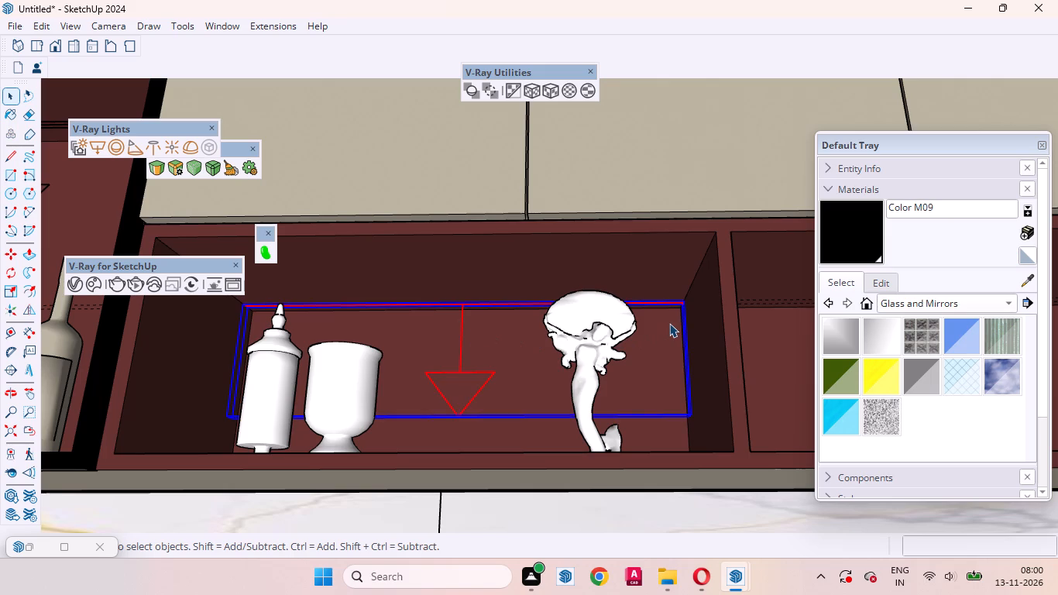
key(m)
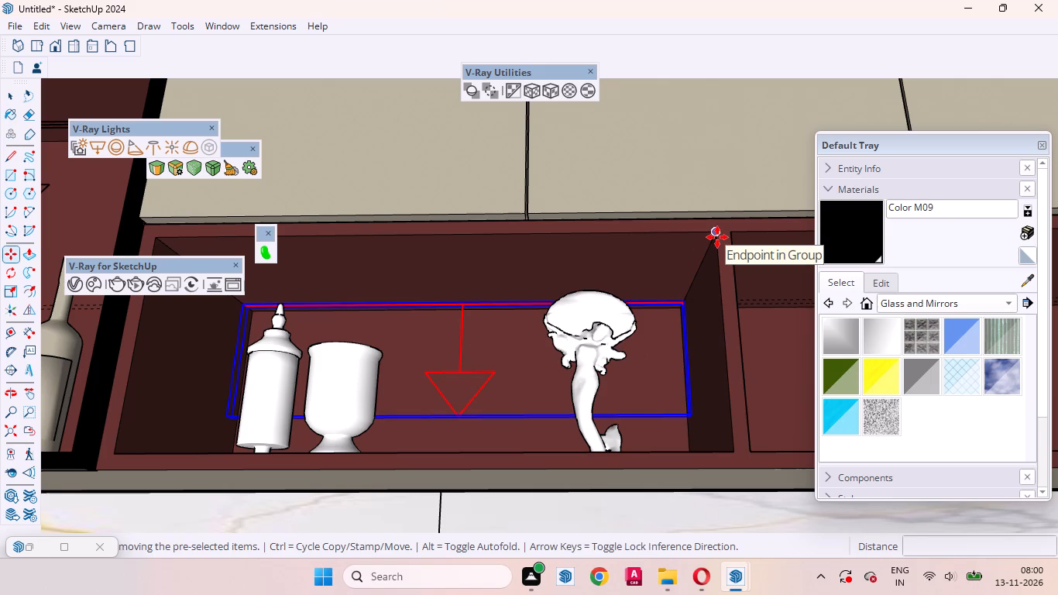
click(431, 236)
scroll(430, 279, down, 7)
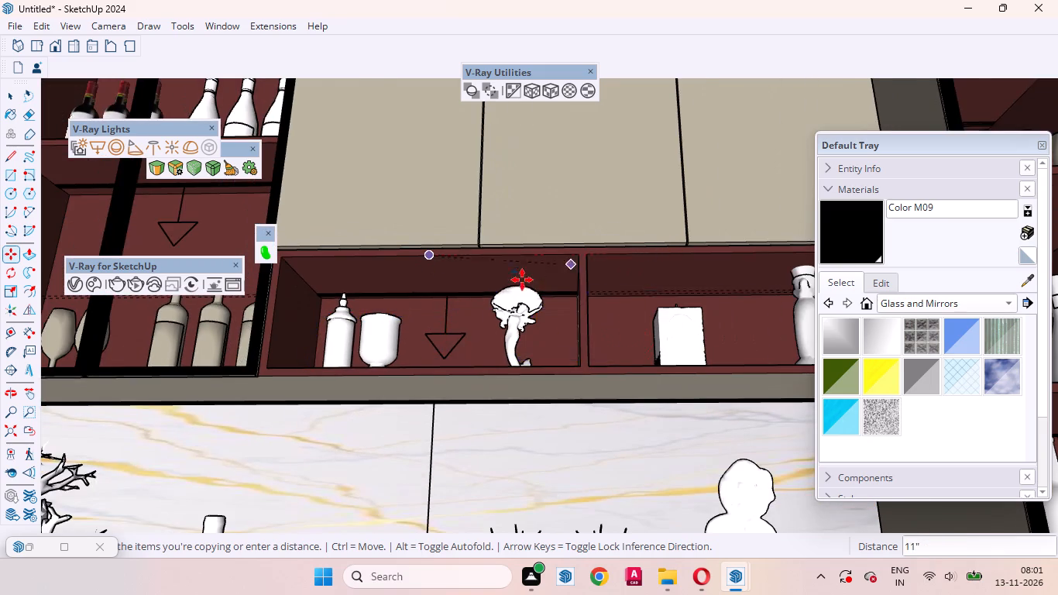
scroll(522, 280, down, 4)
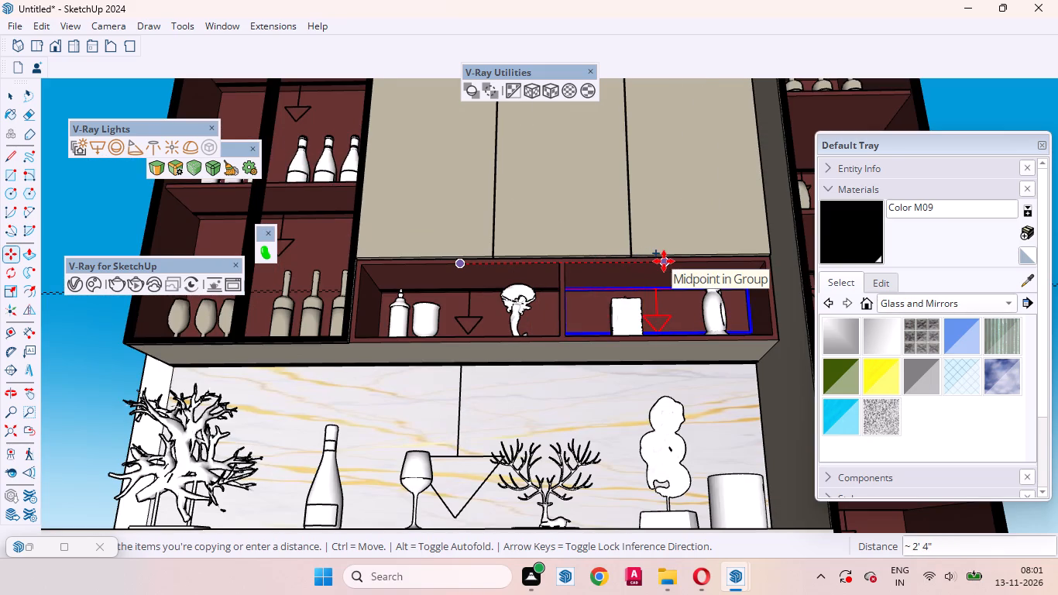
click(664, 261)
key(space)
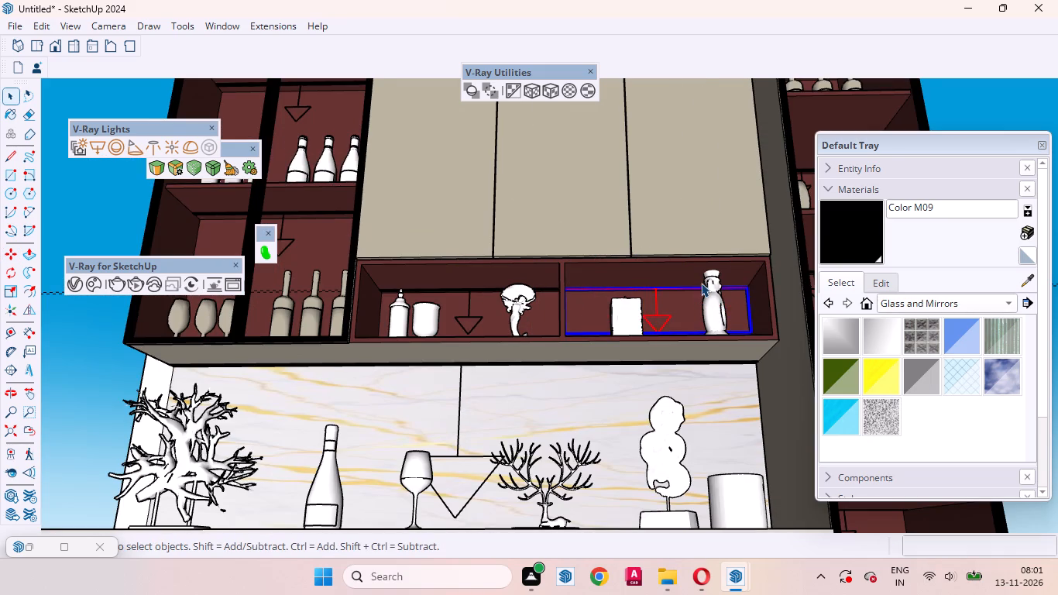
Delete the two construction guides running across the open niches.
scroll(701, 283, up, 18)
middle_drag(507, 268, 440, 311)
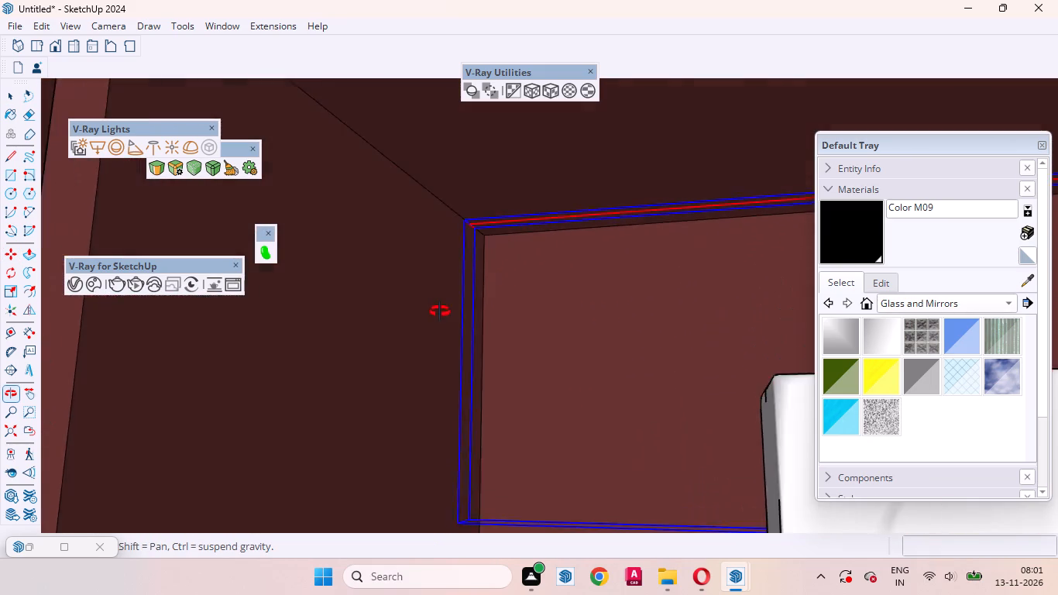
middle_drag(440, 311, 544, 322)
scroll(562, 304, down, 20)
scroll(562, 304, down, 6)
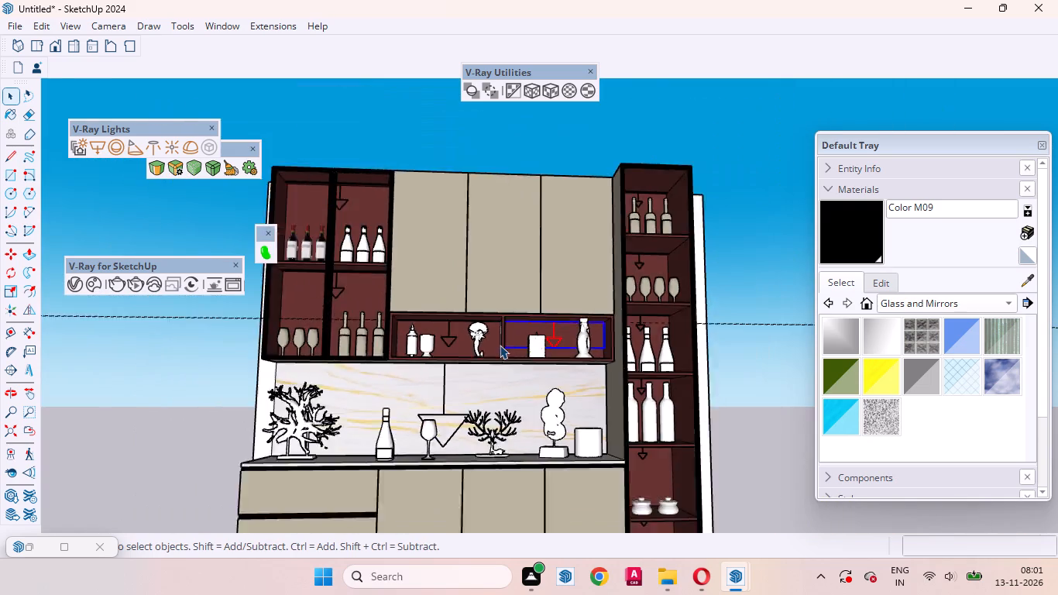
scroll(500, 345, down, 5)
click(676, 379)
drag(729, 366, 691, 253)
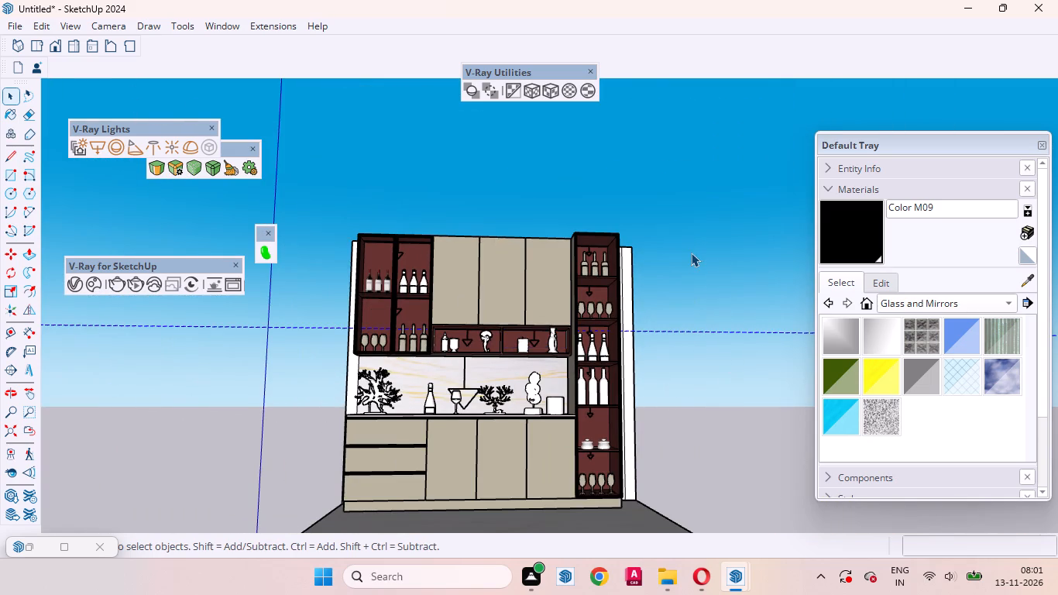
key(Delete)
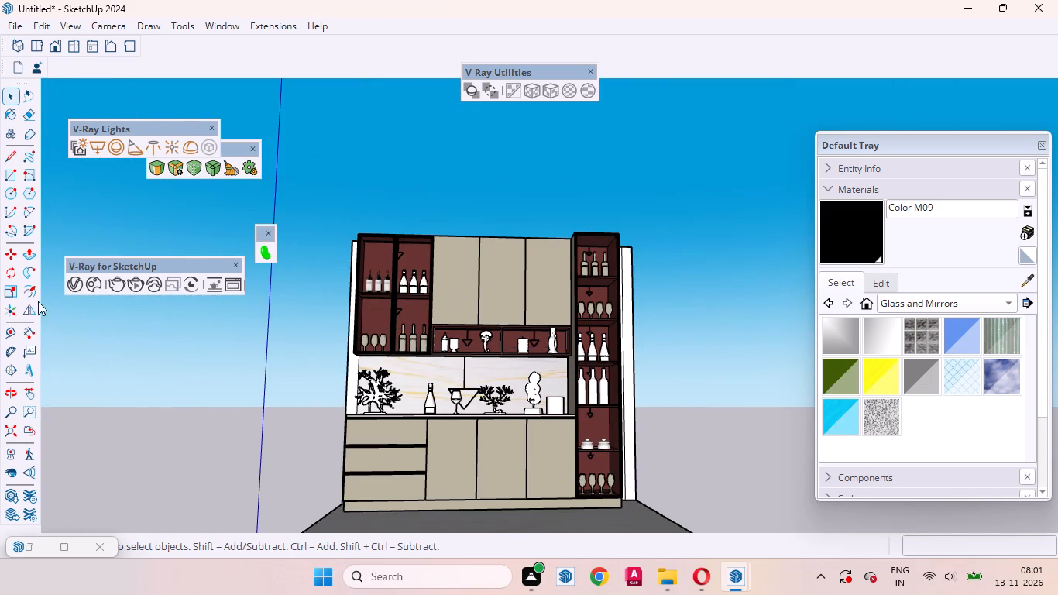
In the V-Ray Asset Editor, copy Rectangle Light#1's warm colour to Rectangle Light#3 and set Rectangle Light#3's intensity to 50.
click(71, 280)
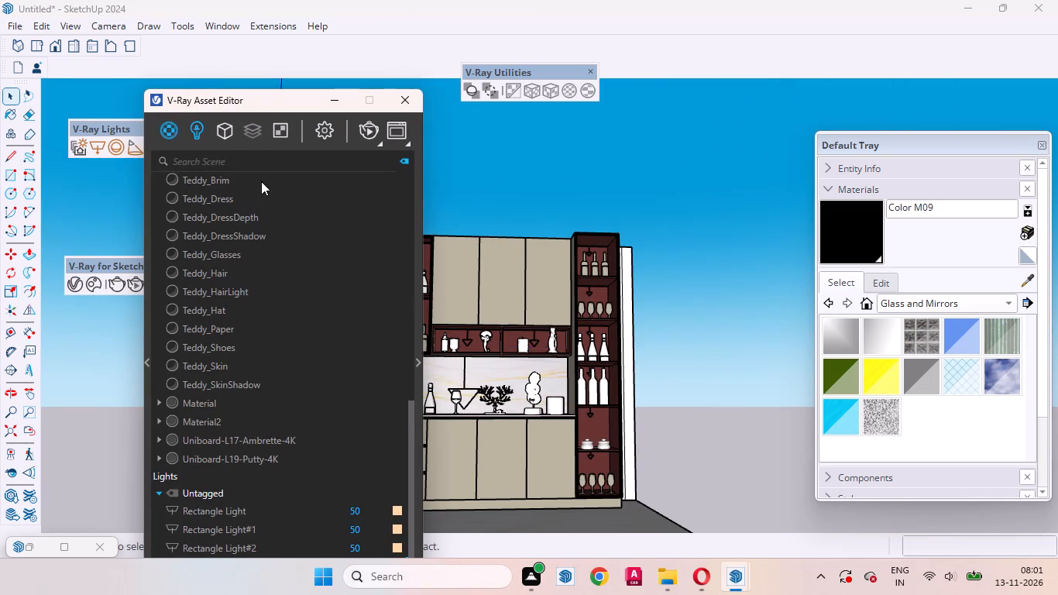
click(193, 138)
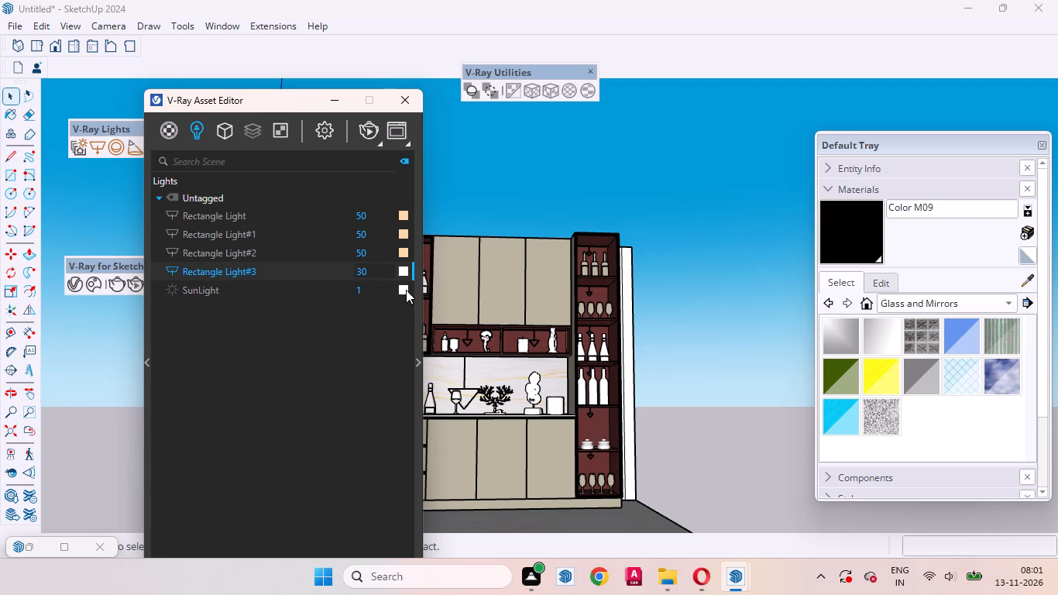
drag(403, 231, 404, 263)
drag(404, 263, 404, 271)
click(680, 309)
click(360, 268)
key(BackSpace)
key(5)
key(Return)
Move the V-Ray Asset Editor clear of the cabinet and switch the model to the standard Front view.
drag(280, 96, 166, 213)
click(49, 47)
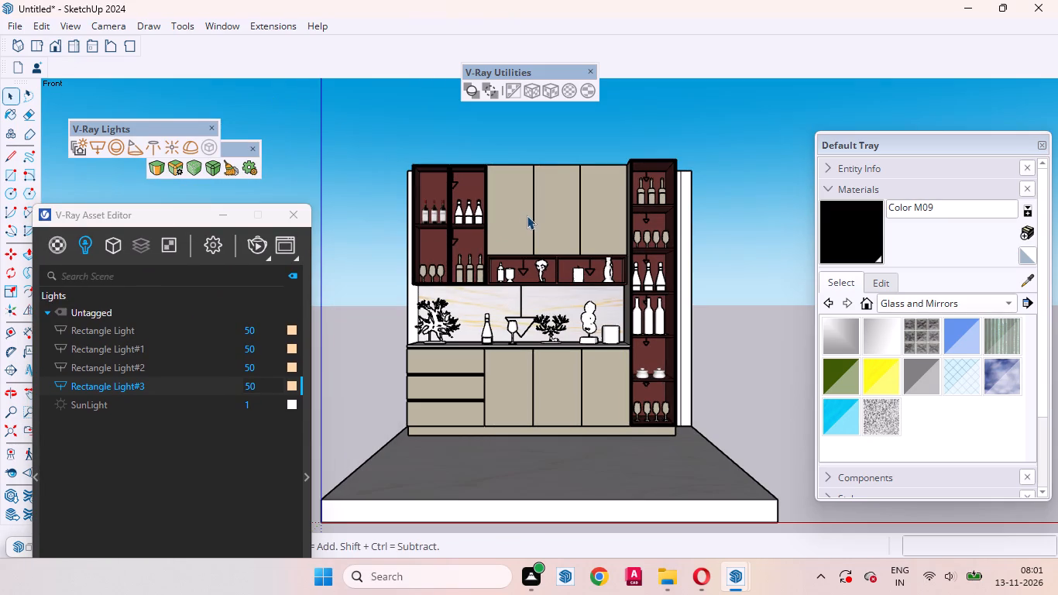
Frame the full cabinet closely in the Front view and add a scene of that view.
scroll(529, 222, up, 1)
scroll(524, 234, down, 2)
scroll(596, 342, up, 1)
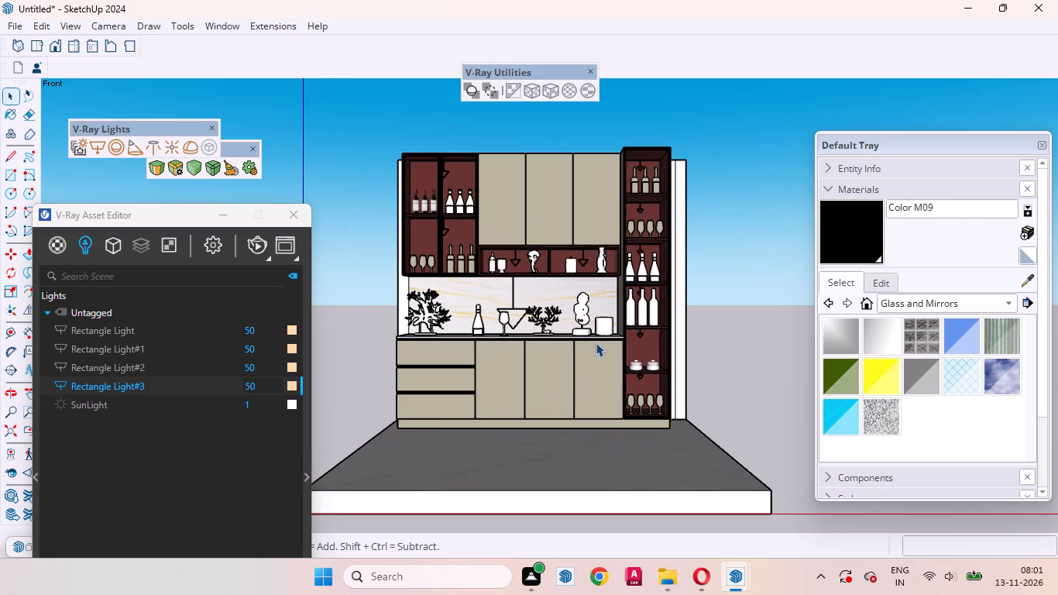
scroll(558, 204, up, 1)
scroll(599, 276, down, 1)
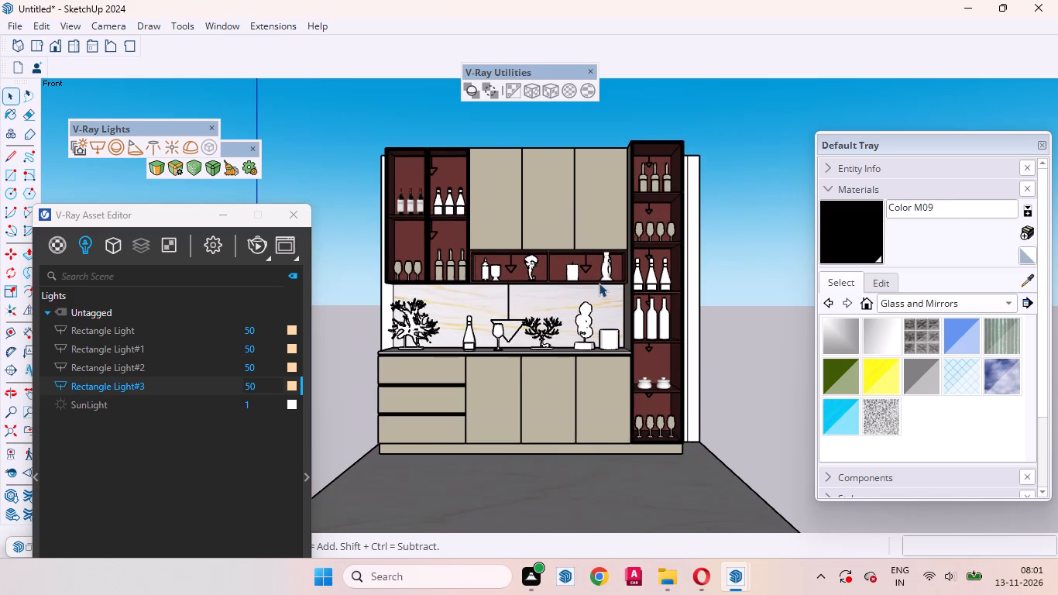
scroll(599, 283, down, 1)
scroll(532, 361, up, 2)
scroll(577, 184, up, 1)
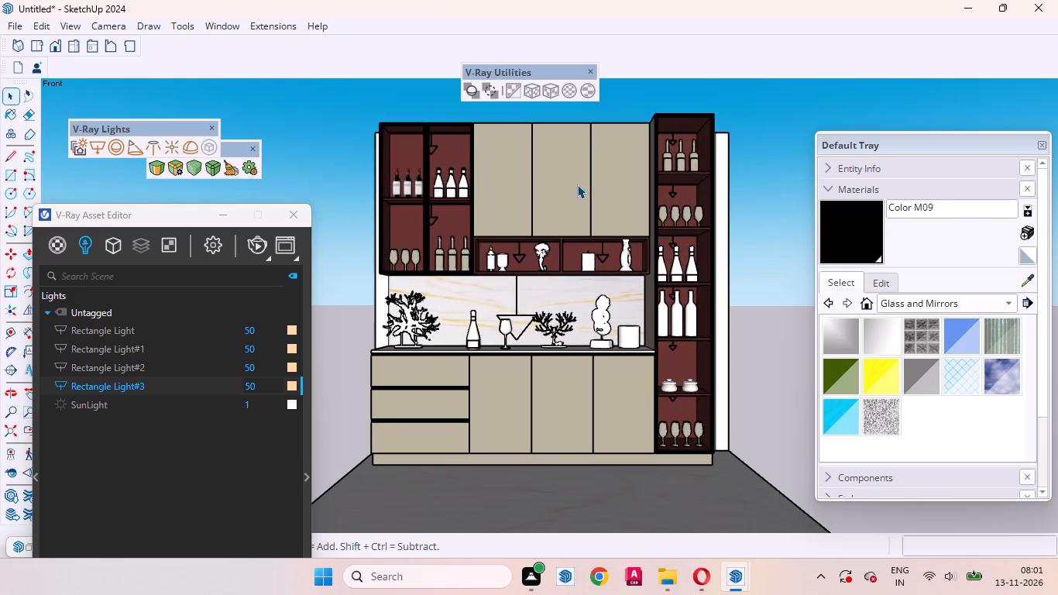
middle_drag(589, 270, 579, 262)
click(57, 49)
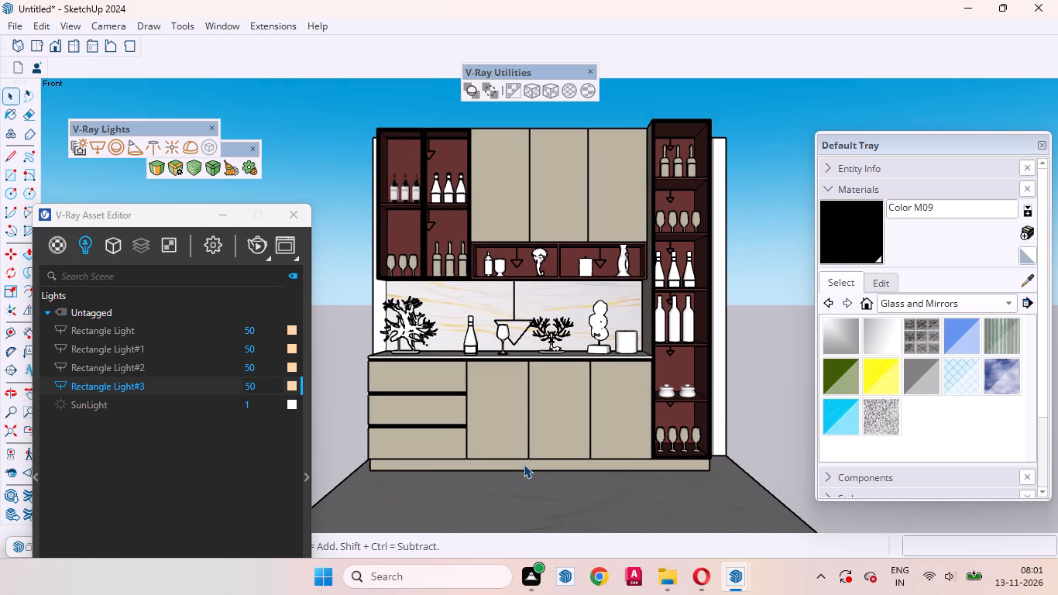
scroll(524, 464, up, 1)
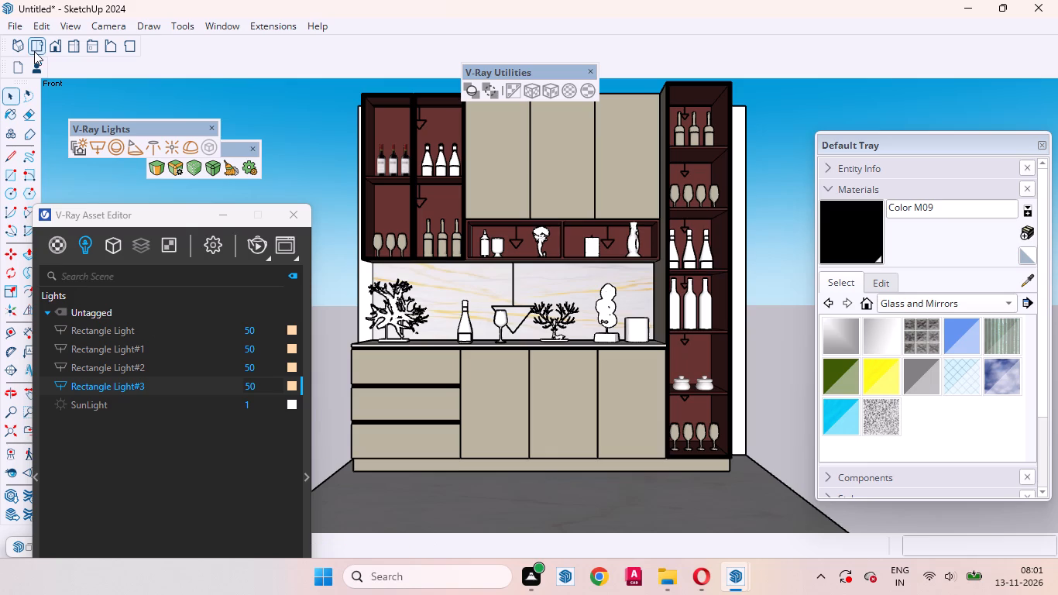
click(62, 26)
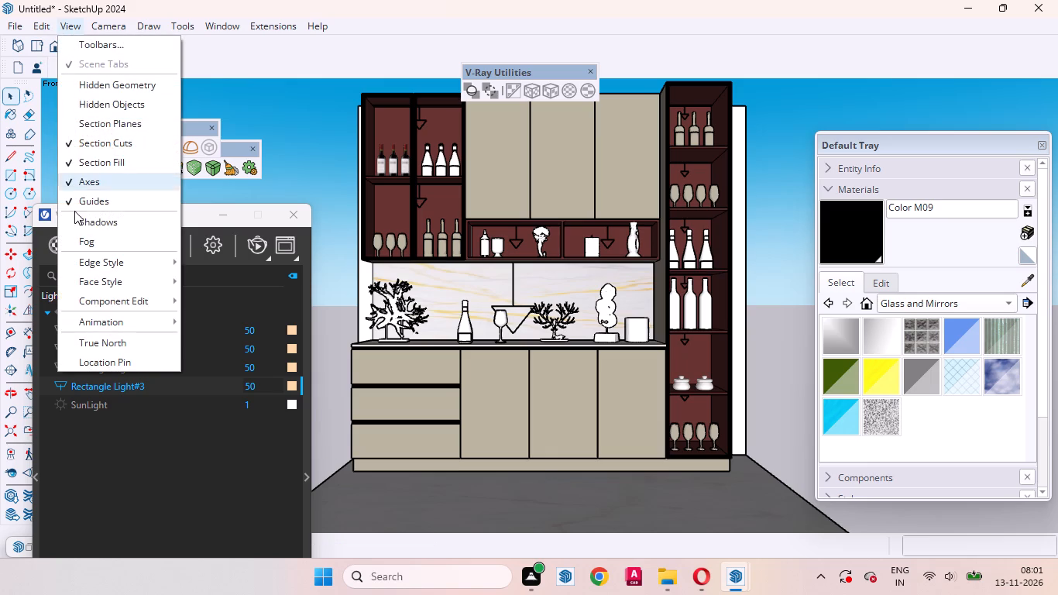
click(238, 328)
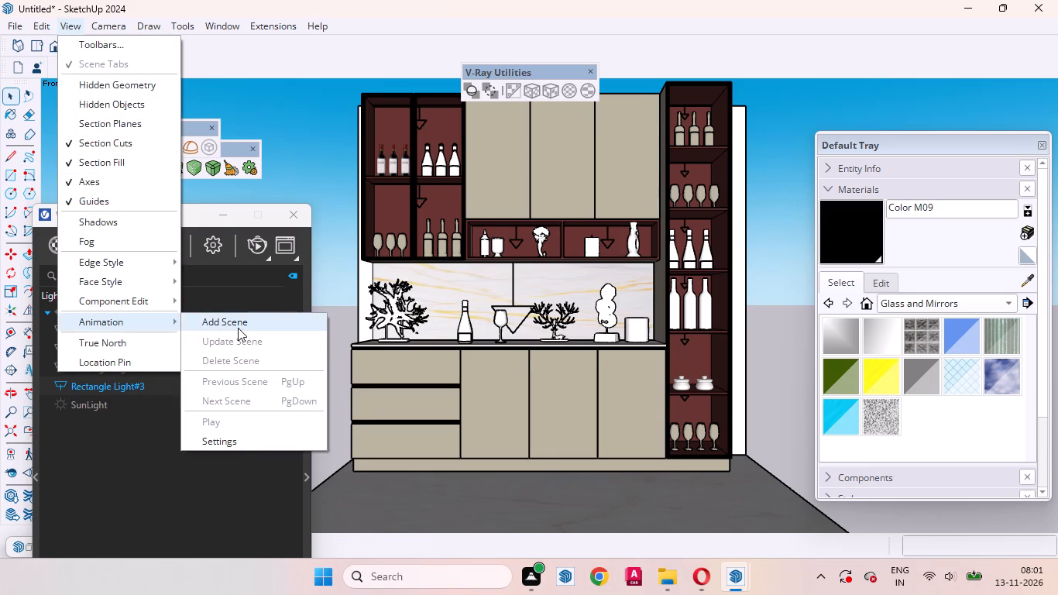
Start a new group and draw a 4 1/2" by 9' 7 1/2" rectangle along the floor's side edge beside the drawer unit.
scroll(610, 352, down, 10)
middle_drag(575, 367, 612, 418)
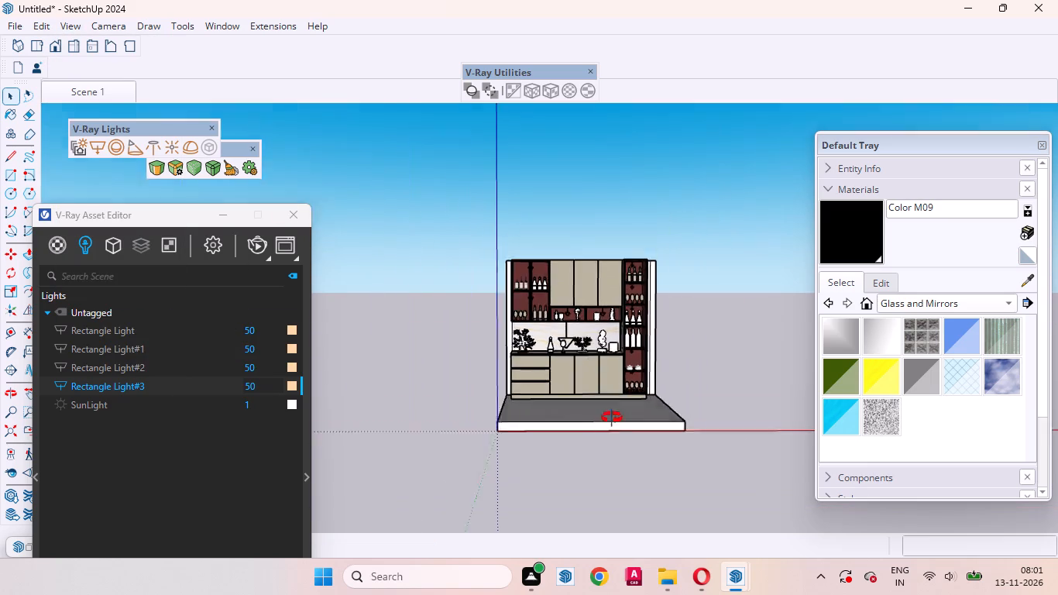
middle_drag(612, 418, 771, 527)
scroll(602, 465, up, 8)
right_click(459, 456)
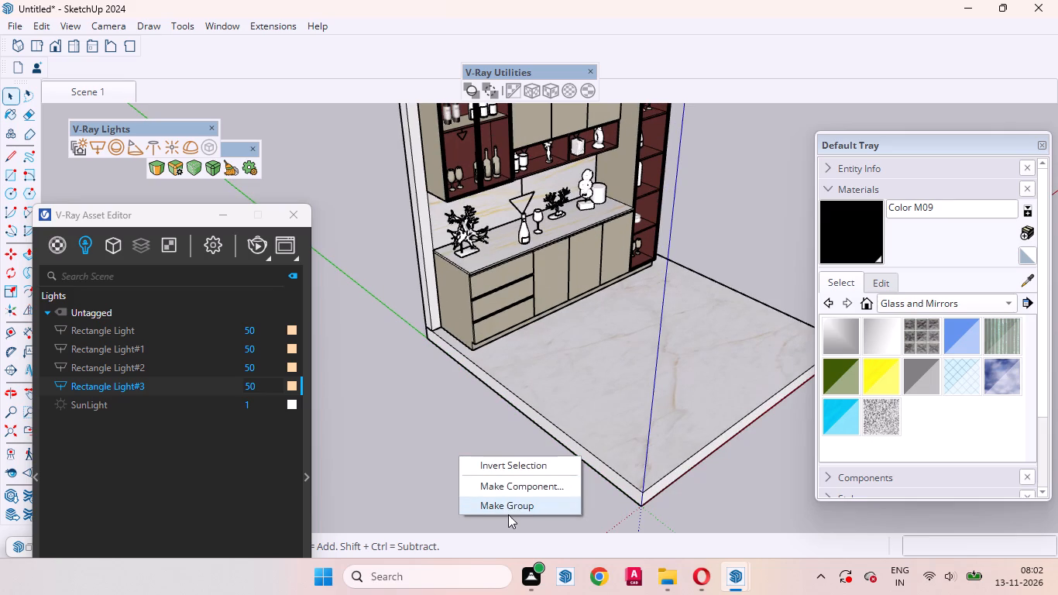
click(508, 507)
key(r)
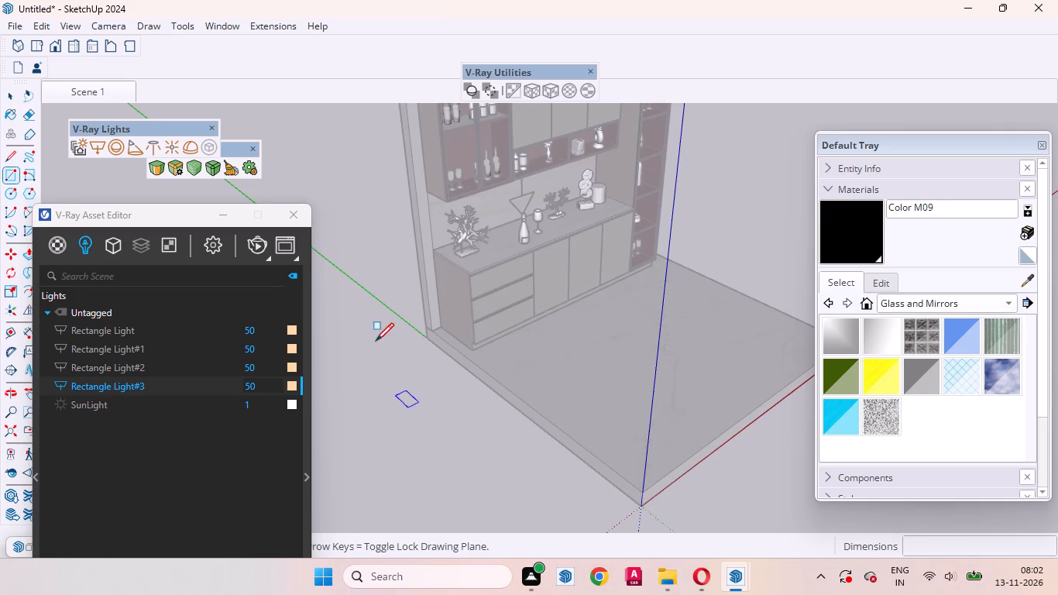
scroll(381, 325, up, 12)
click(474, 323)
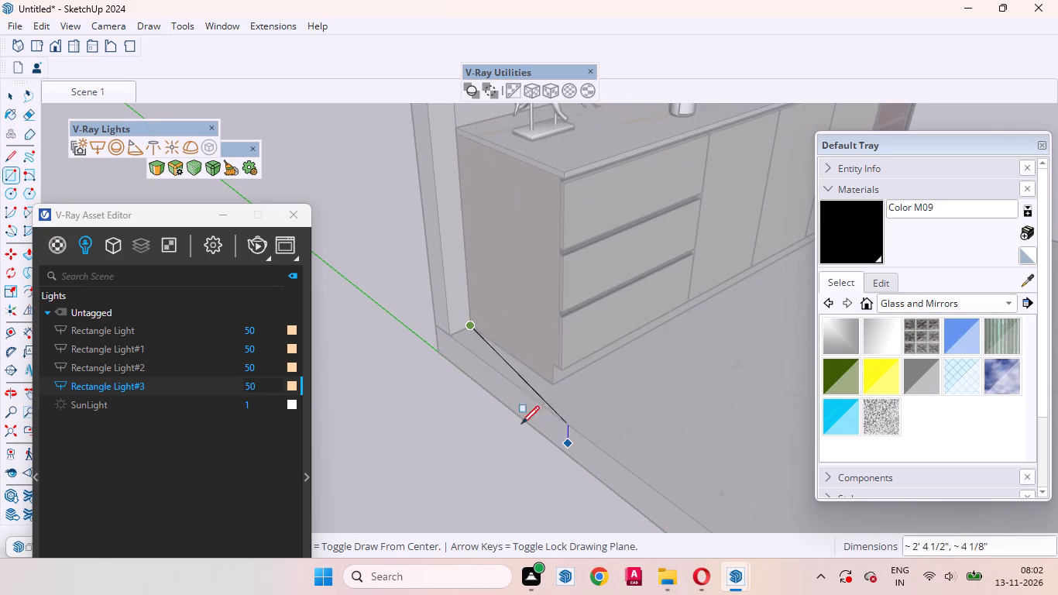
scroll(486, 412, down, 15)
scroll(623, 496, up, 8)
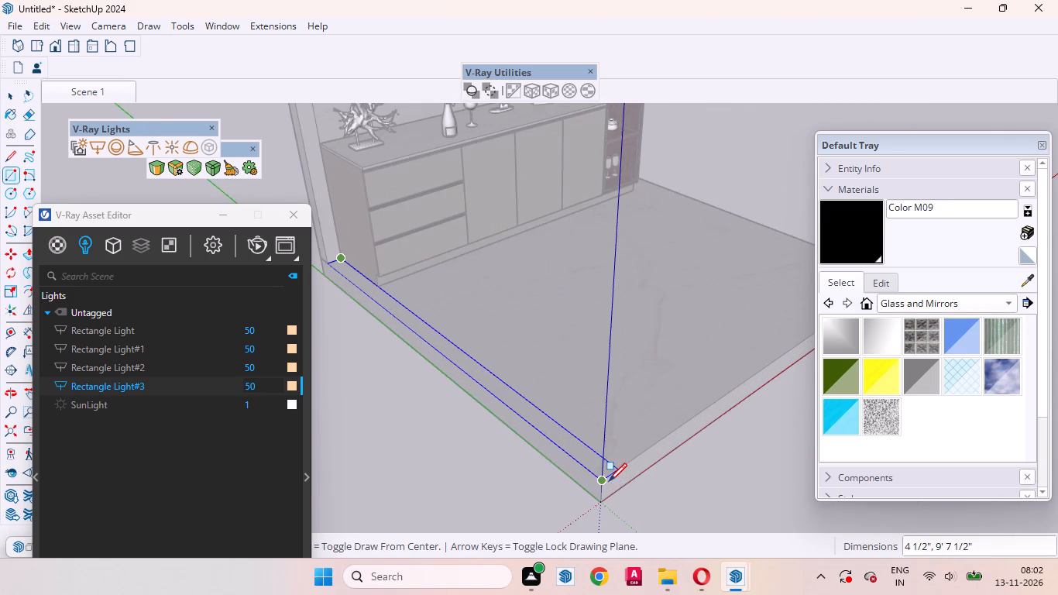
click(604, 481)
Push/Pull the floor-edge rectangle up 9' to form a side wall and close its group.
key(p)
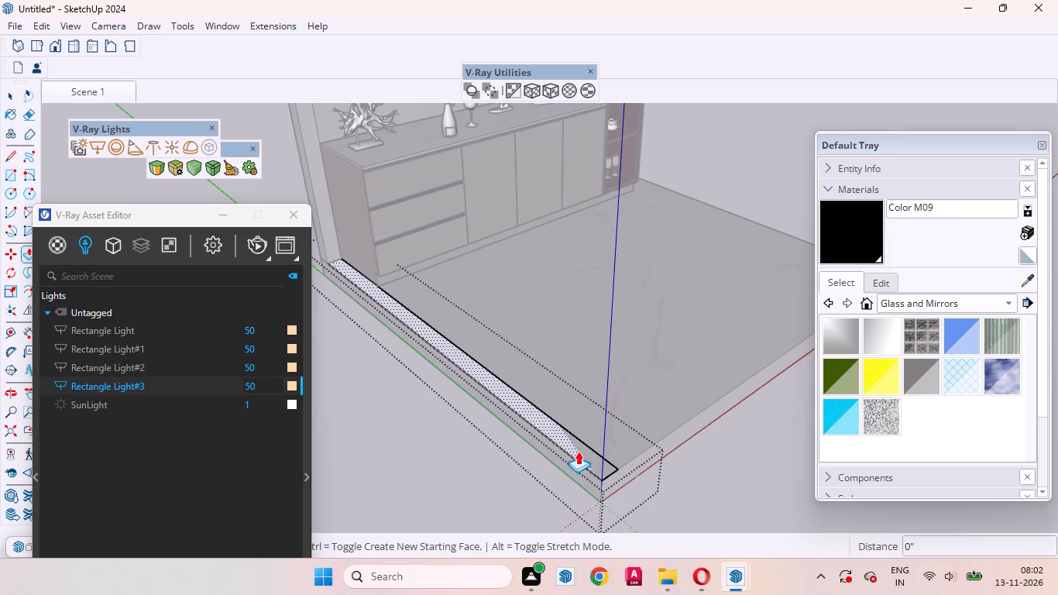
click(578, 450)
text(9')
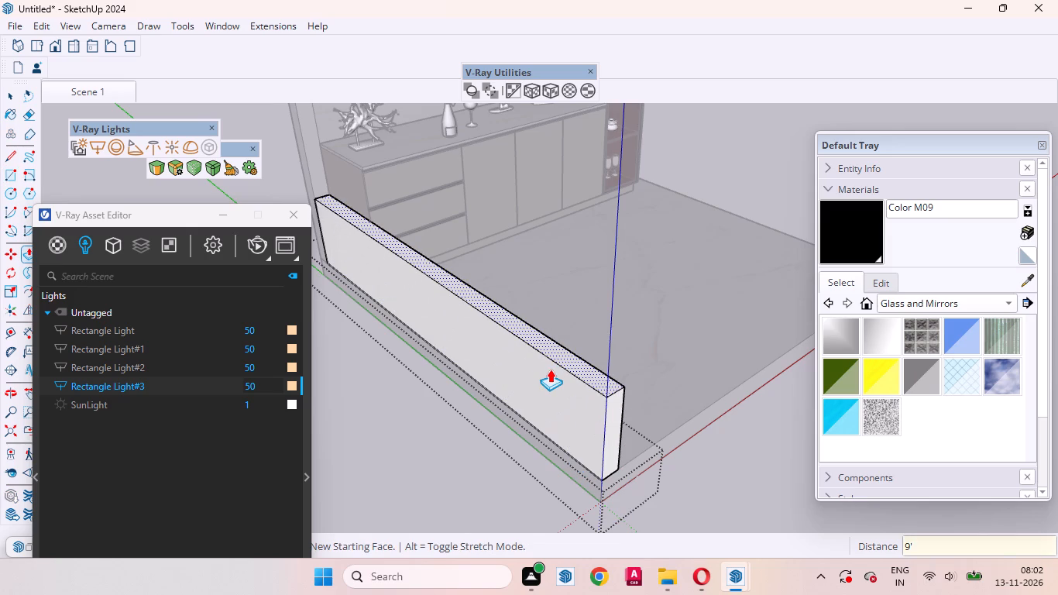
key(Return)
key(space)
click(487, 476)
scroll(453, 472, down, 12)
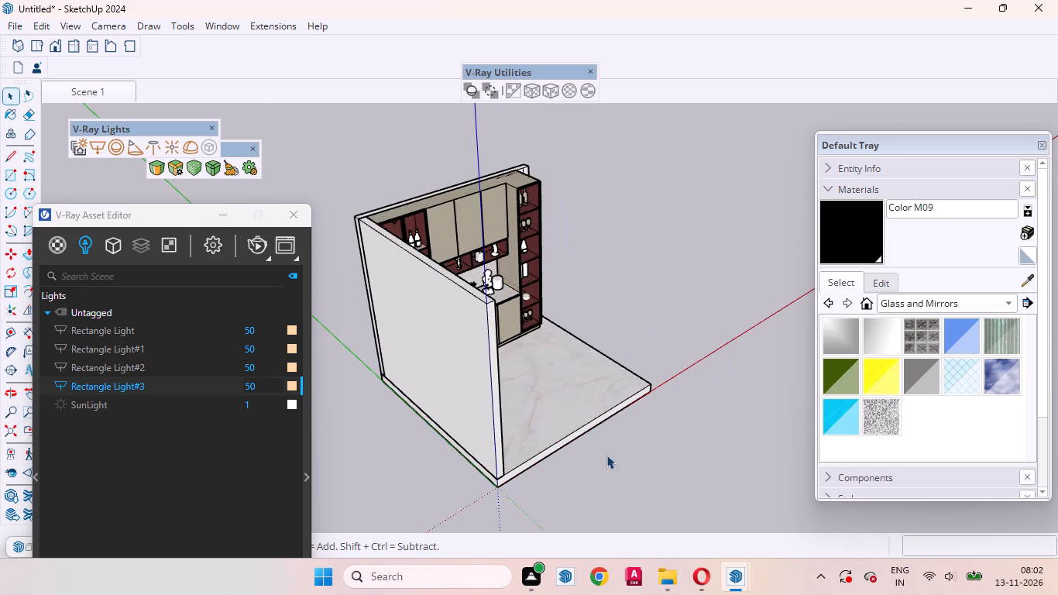
Examine how the new side wall meets the countertop and drawer end of the cabinet.
middle_drag(669, 420, 399, 446)
right_click(644, 383)
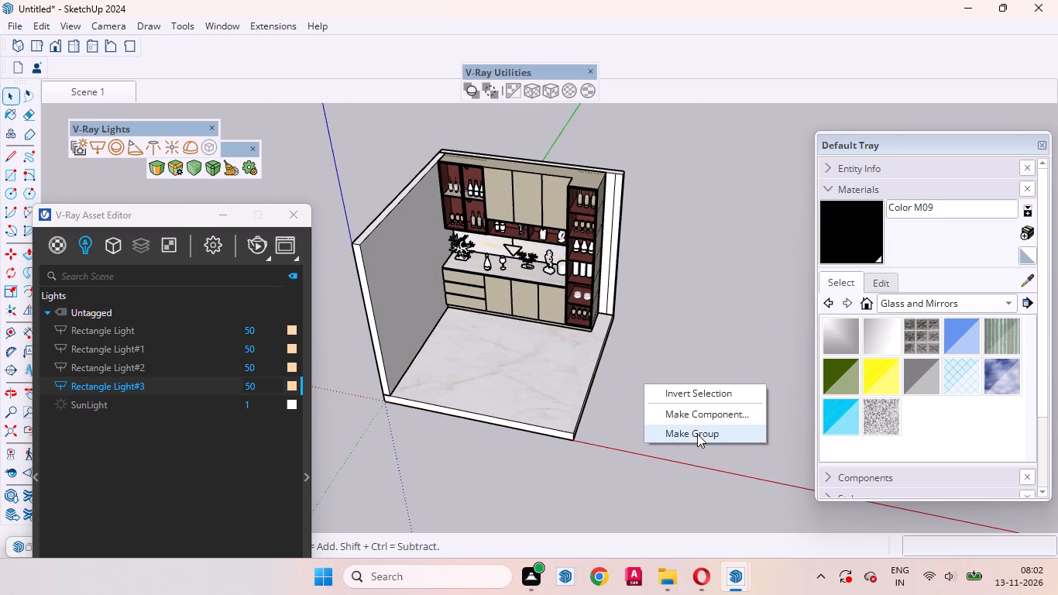
scroll(404, 235, up, 7)
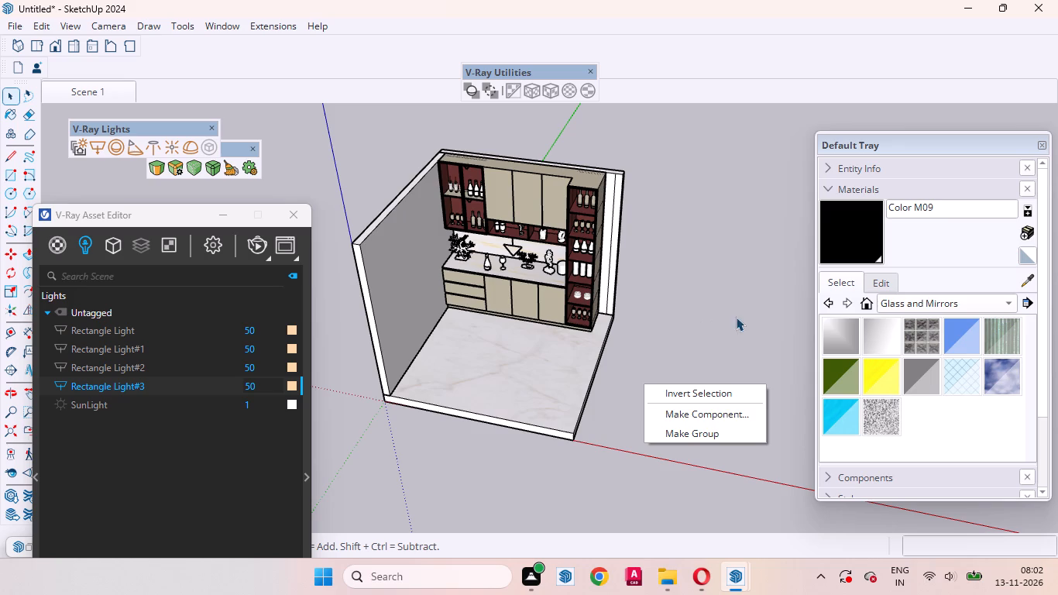
click(736, 317)
scroll(479, 263, up, 20)
scroll(479, 263, up, 5)
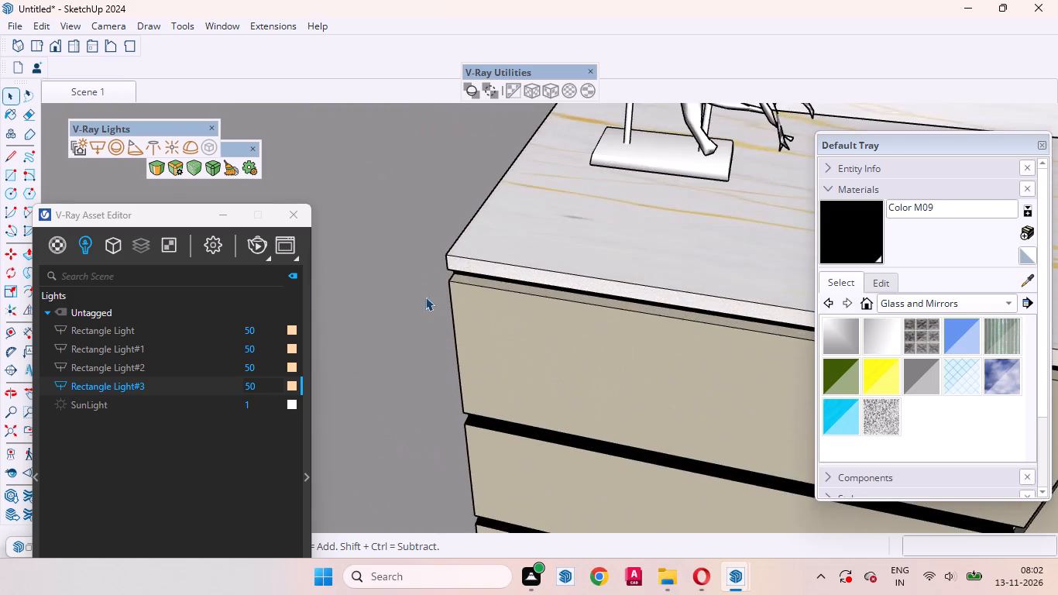
scroll(425, 297, up, 2)
middle_drag(425, 297, 479, 255)
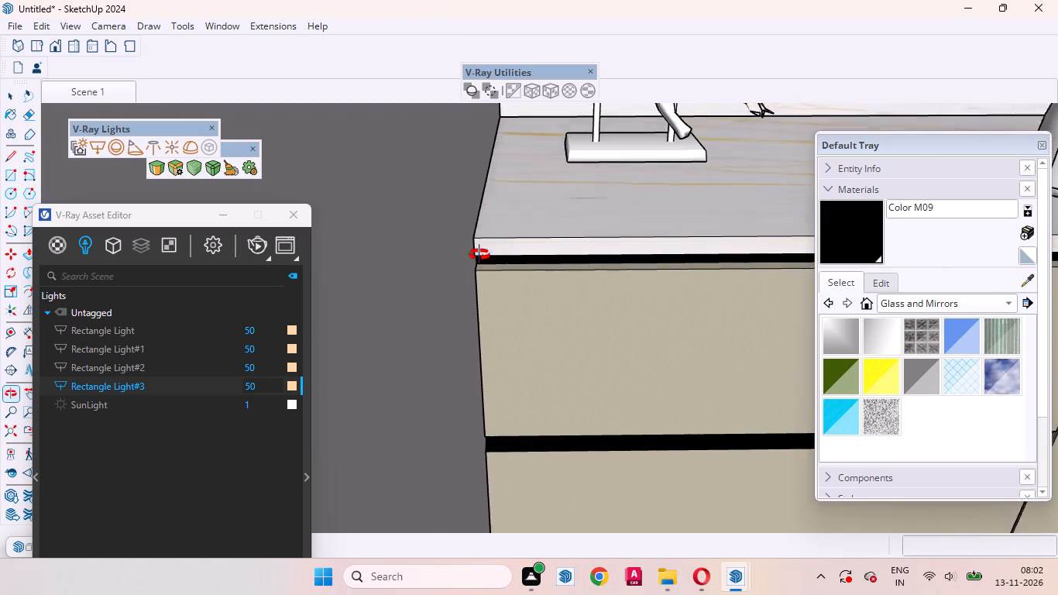
middle_drag(479, 255, 474, 255)
scroll(487, 277, down, 20)
scroll(487, 277, down, 2)
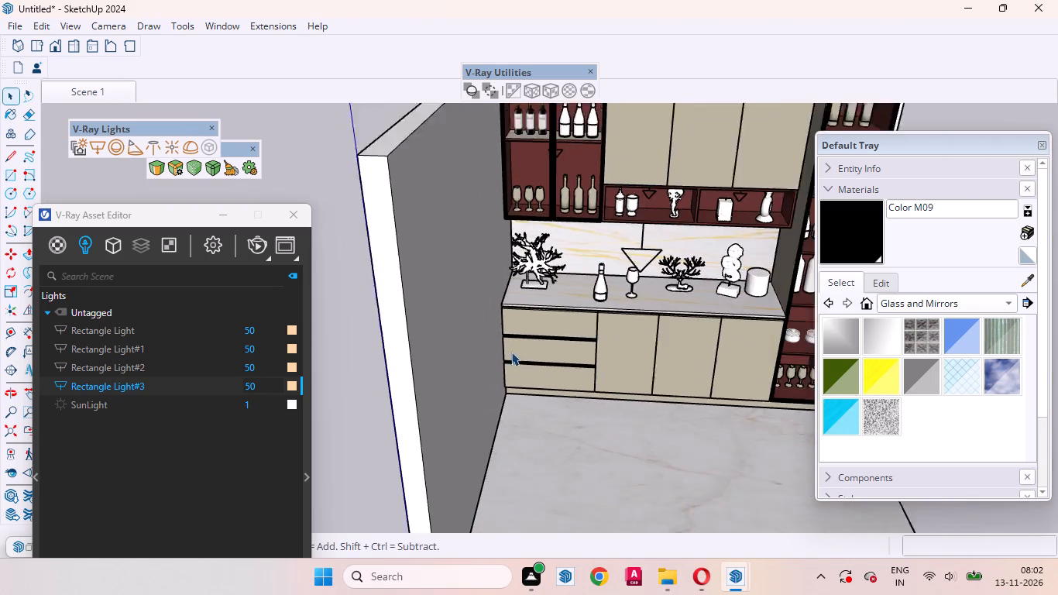
scroll(511, 352, down, 1)
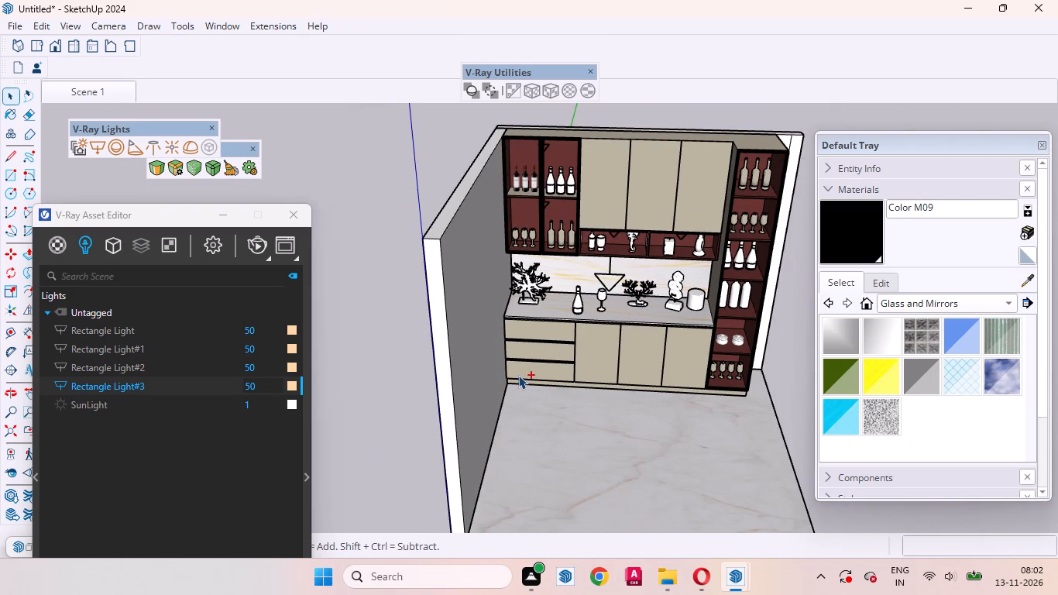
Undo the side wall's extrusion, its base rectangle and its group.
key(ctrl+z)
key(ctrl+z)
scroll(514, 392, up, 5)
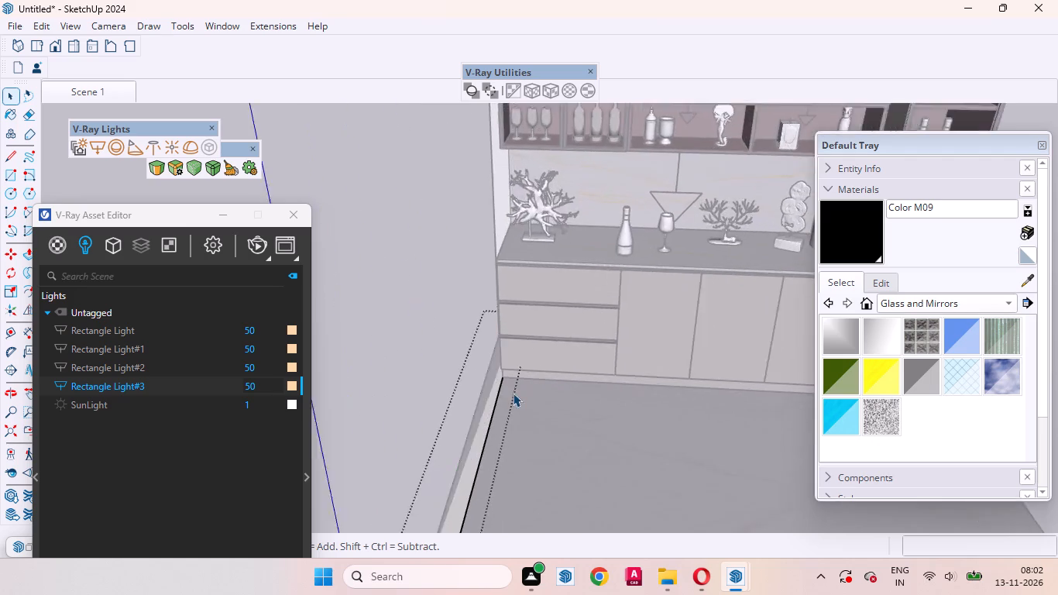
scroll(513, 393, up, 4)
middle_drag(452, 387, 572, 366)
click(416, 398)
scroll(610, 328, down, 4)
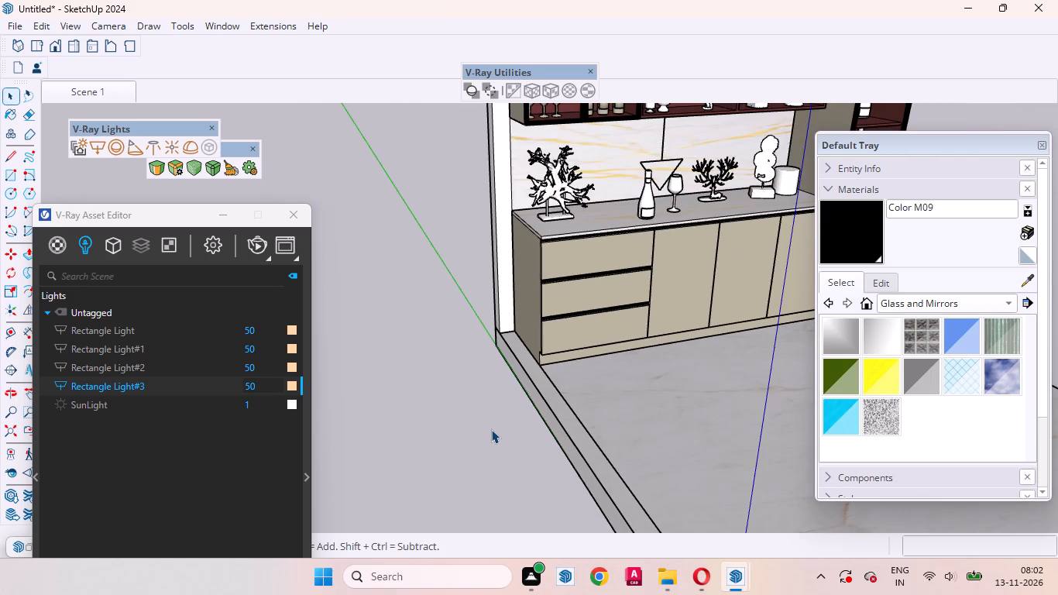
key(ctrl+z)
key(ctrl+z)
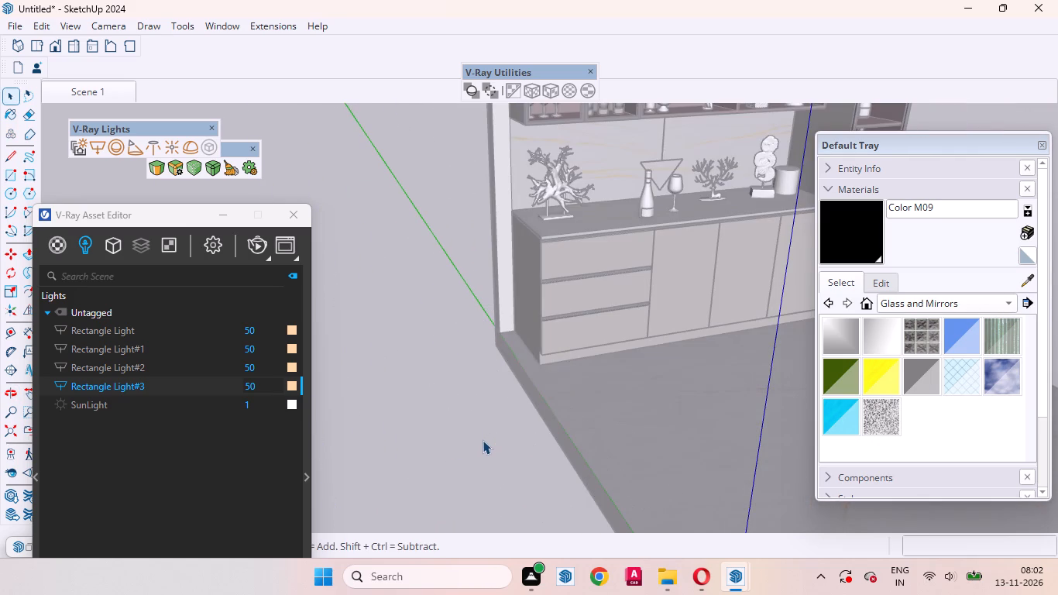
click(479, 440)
Open the floor slab's group and Push/Pull its side face beside the drawer unit outward 3 mm.
scroll(527, 315, up, 12)
middle_drag(522, 365, 483, 384)
scroll(501, 313, down, 3)
scroll(459, 380, up, 7)
middle_drag(467, 370, 583, 342)
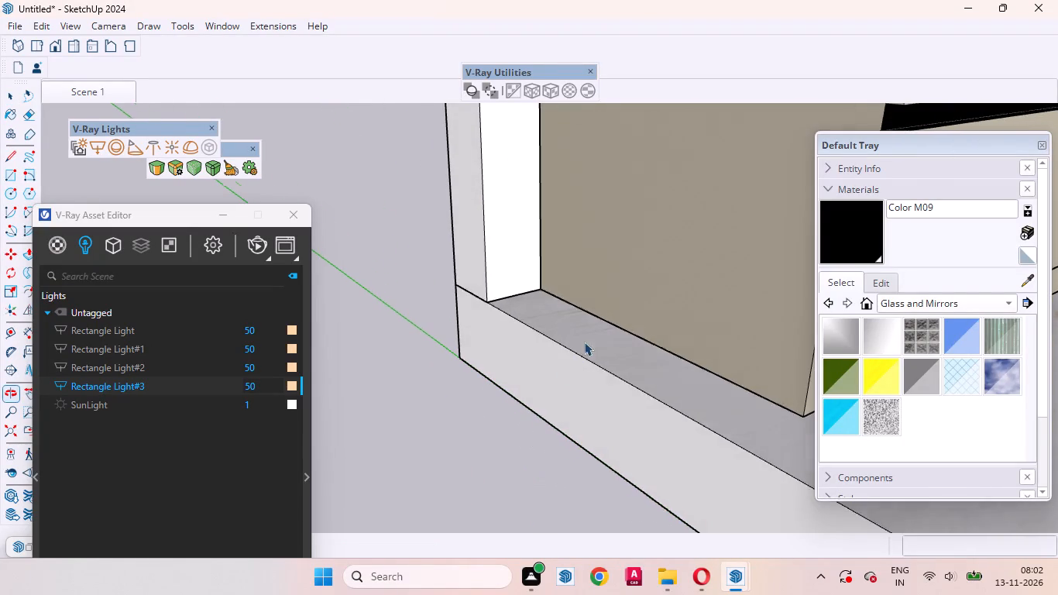
click(554, 374)
double_click(552, 376)
click(562, 378)
click(534, 385)
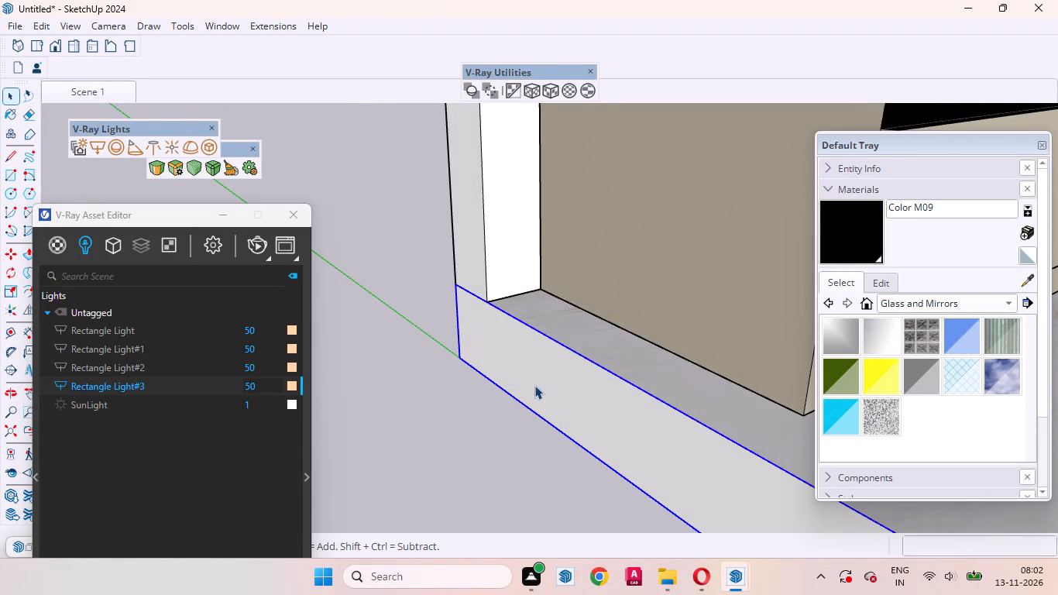
double_click(538, 384)
click(539, 377)
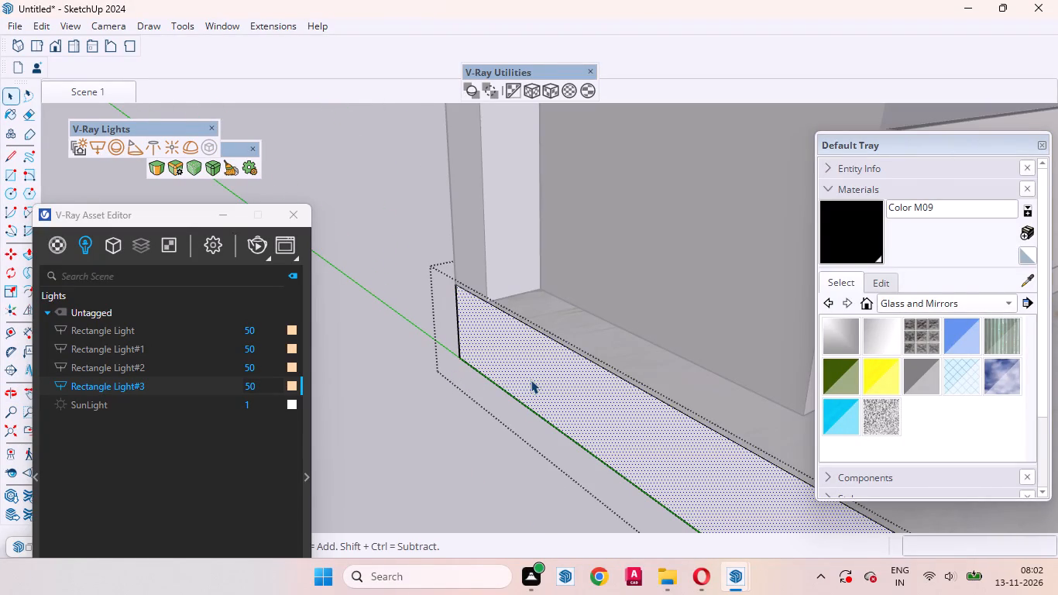
key(p)
click(531, 380)
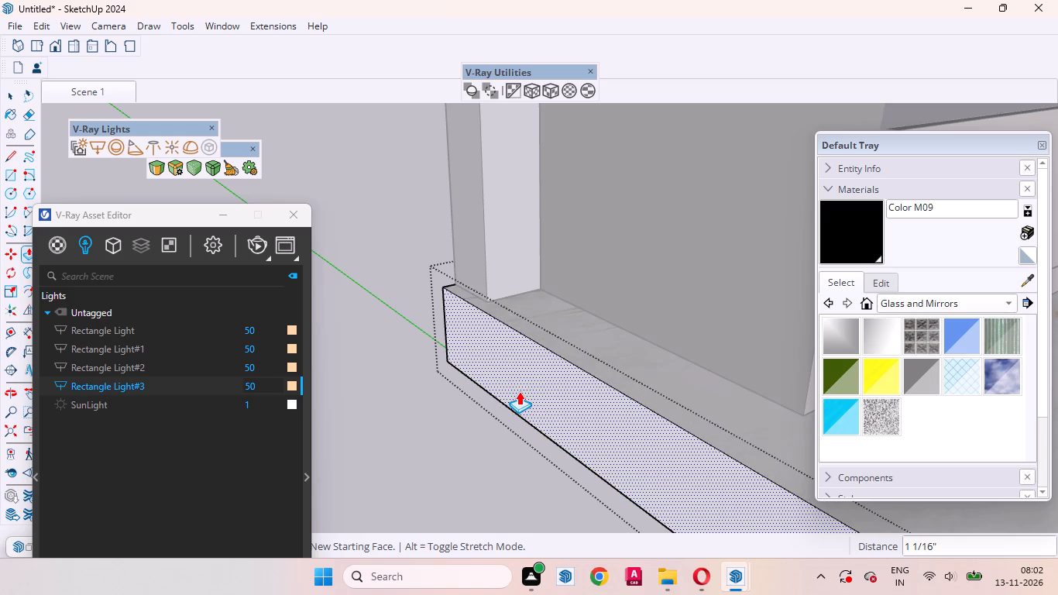
text(3mm)
key(Return)
key(space)
click(419, 408)
Open the back wall's group and Push/Pull its end face above that floor edge outward by the same 3 mm.
scroll(478, 328, down, 3)
middle_drag(466, 428, 462, 474)
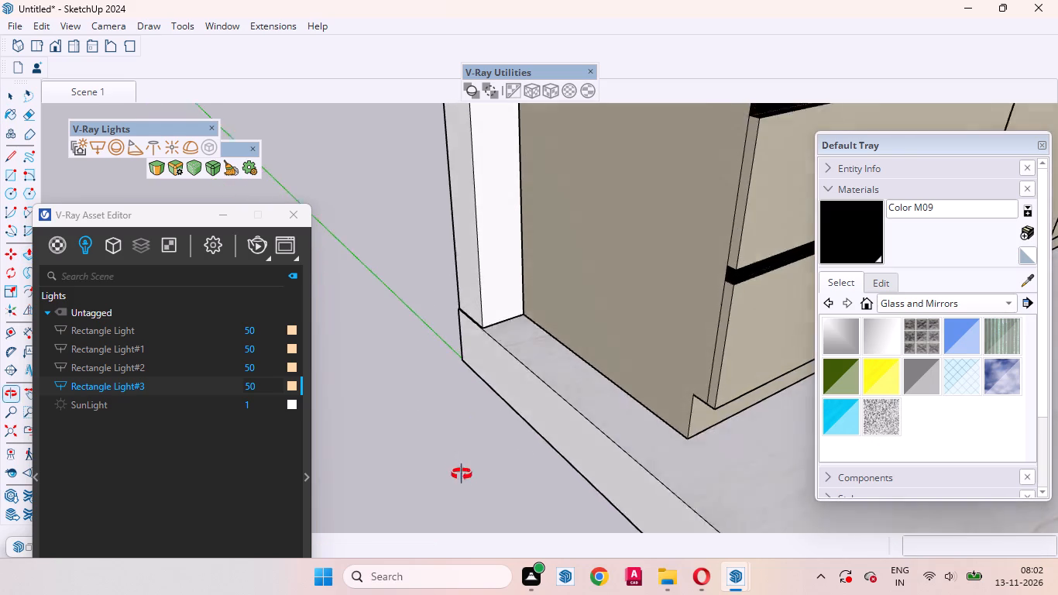
middle_drag(462, 474, 462, 470)
scroll(452, 244, up, 12)
triple_click(477, 342)
click(486, 328)
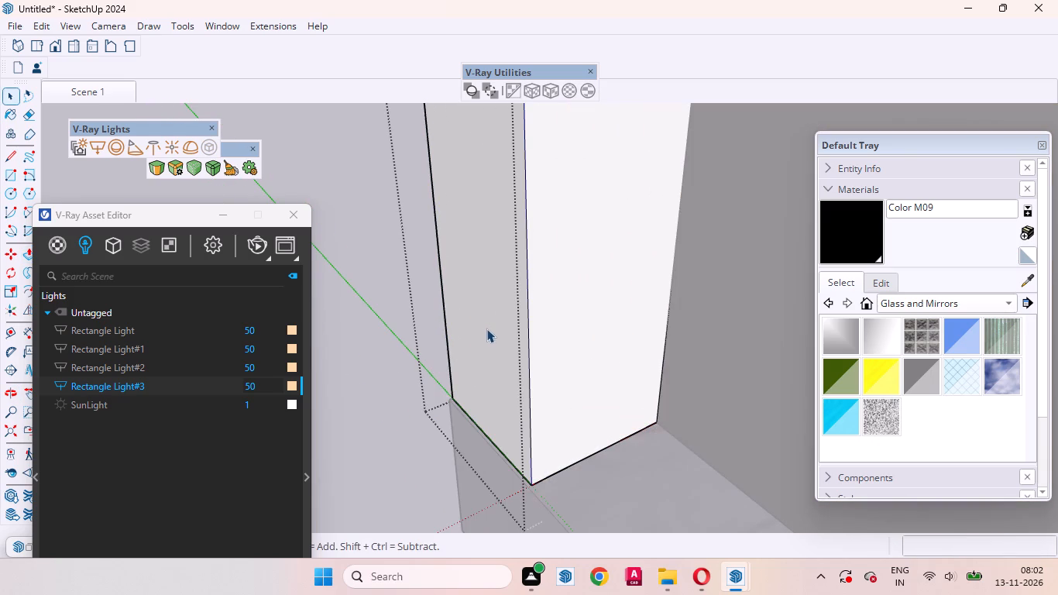
key(p)
click(488, 335)
click(488, 335)
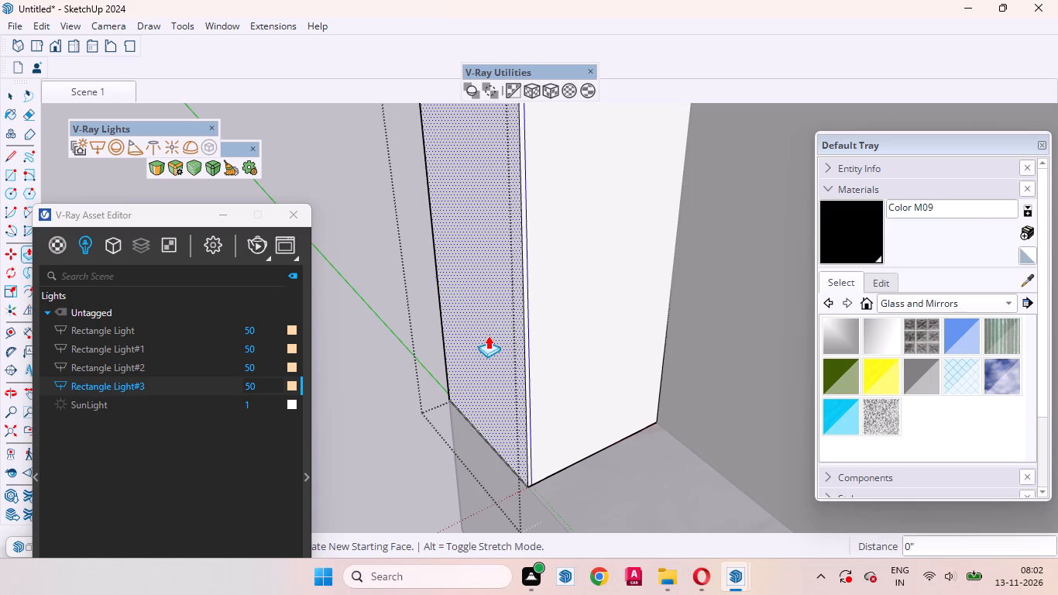
key(space)
click(389, 334)
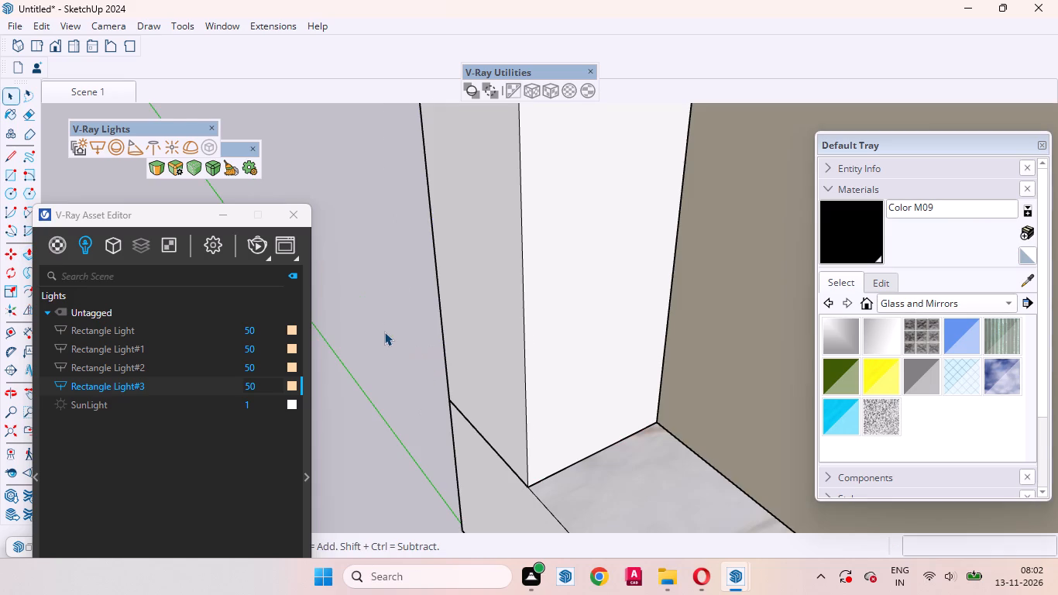
scroll(355, 322, down, 4)
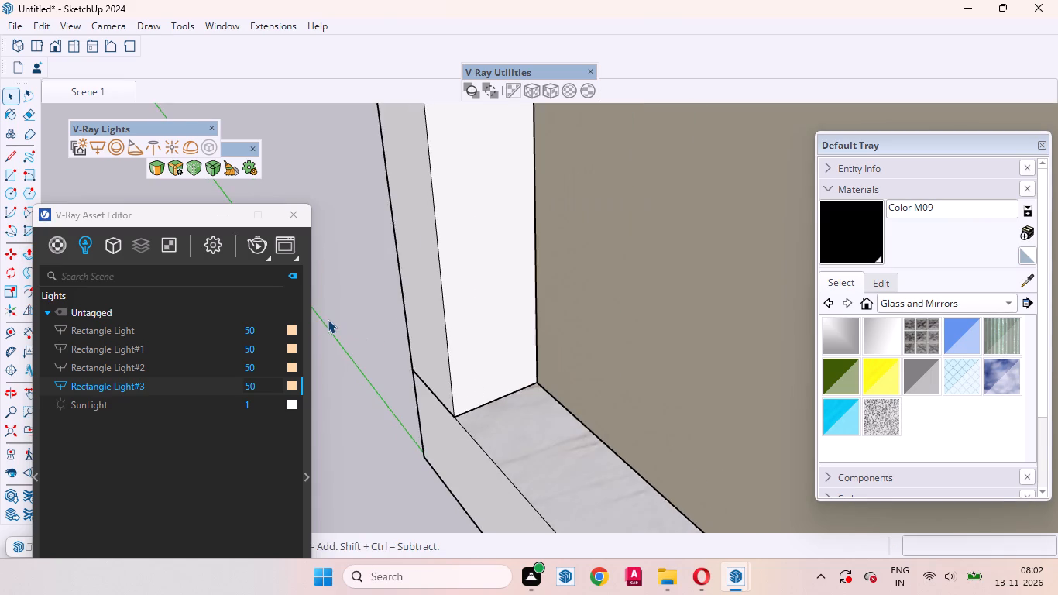
Place a guide line on the floor 3 mm outward from the drawer unit's bottom side edge.
scroll(328, 319, down, 3)
click(356, 353)
scroll(394, 253, down, 5)
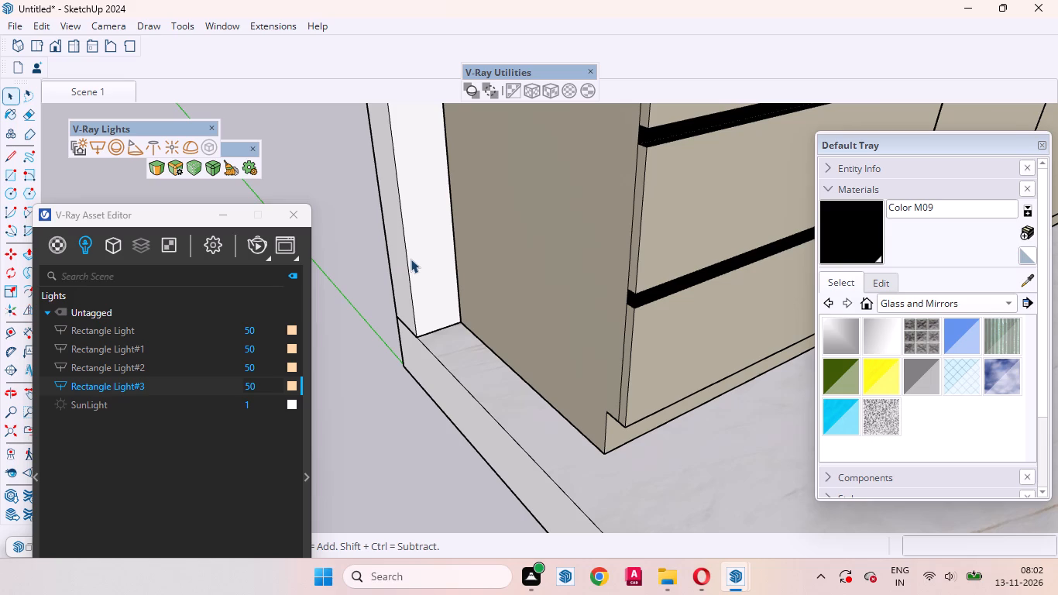
scroll(428, 258, down, 9)
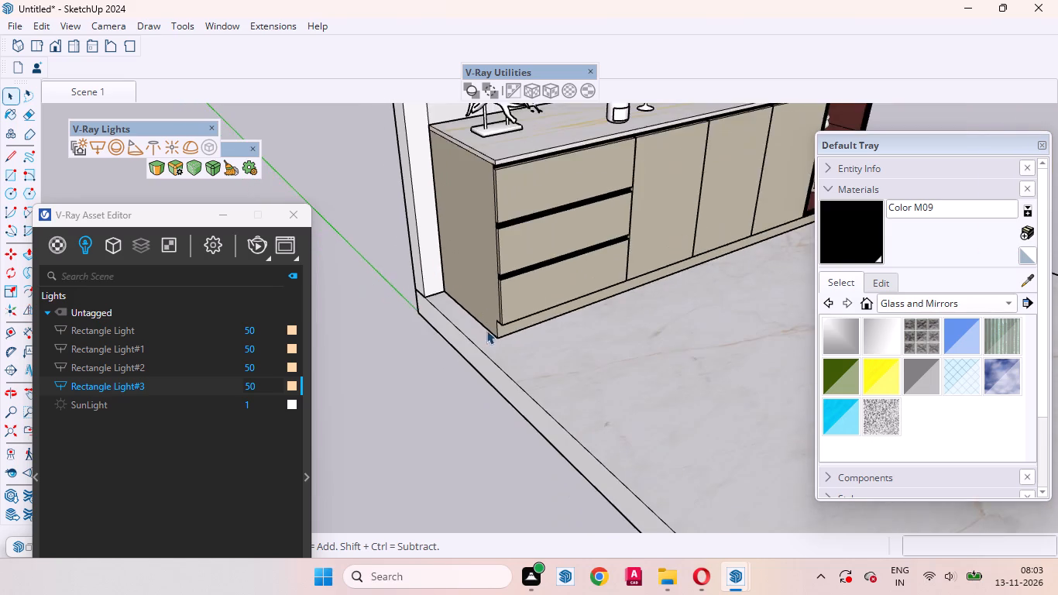
middle_drag(464, 363, 326, 455)
scroll(442, 343, up, 14)
middle_drag(431, 342, 529, 318)
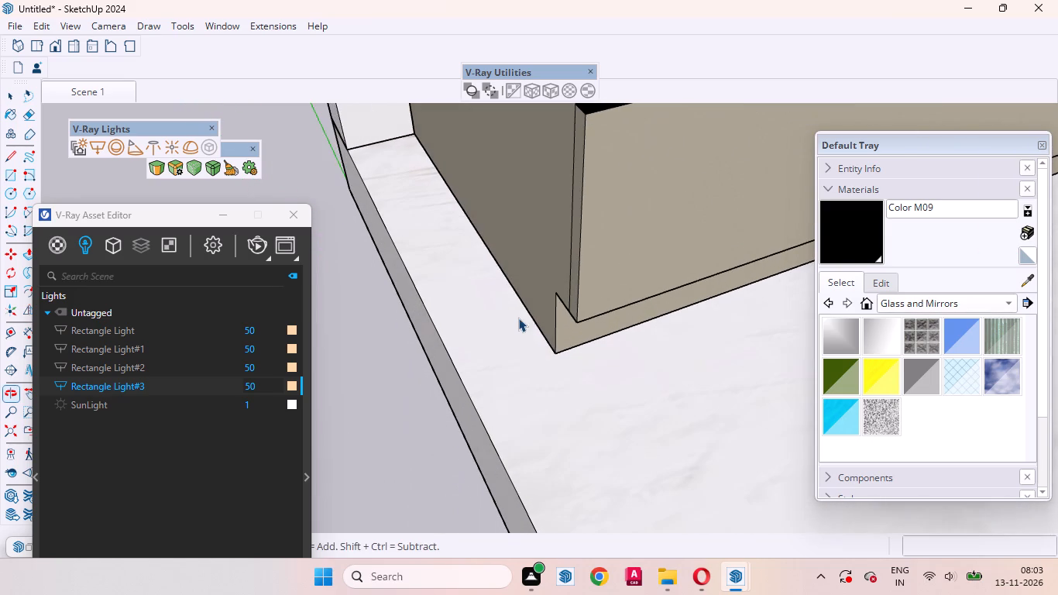
key(t)
scroll(503, 312, up, 3)
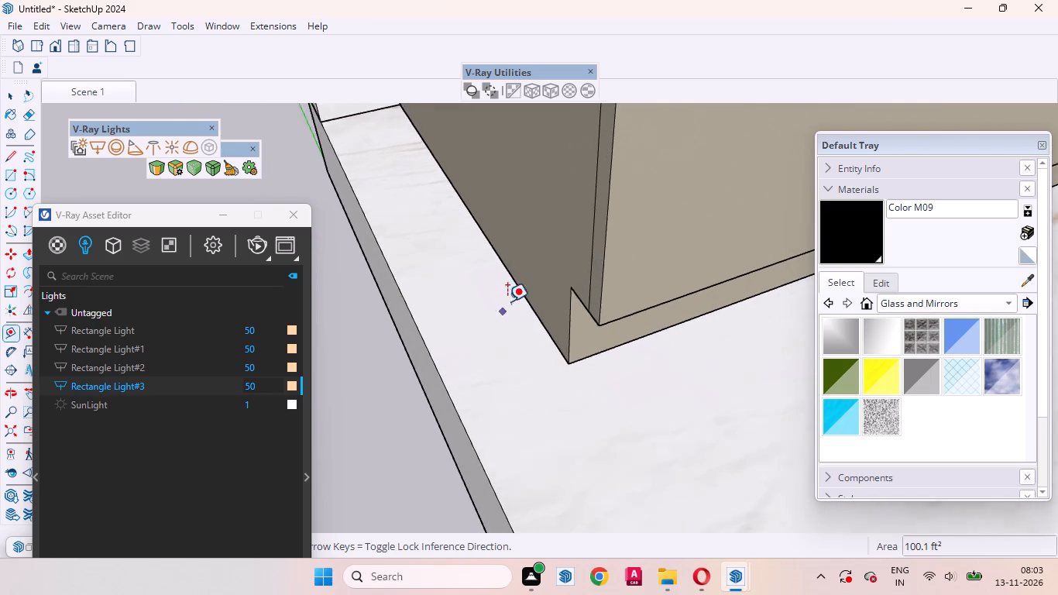
scroll(507, 301, up, 2)
click(517, 265)
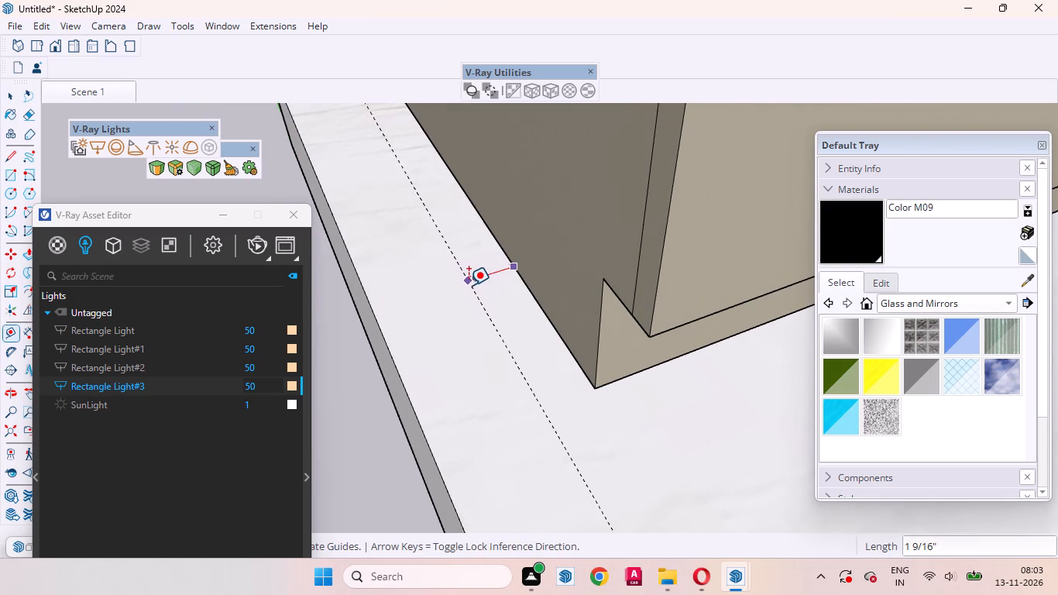
text(3mm)
key(Return)
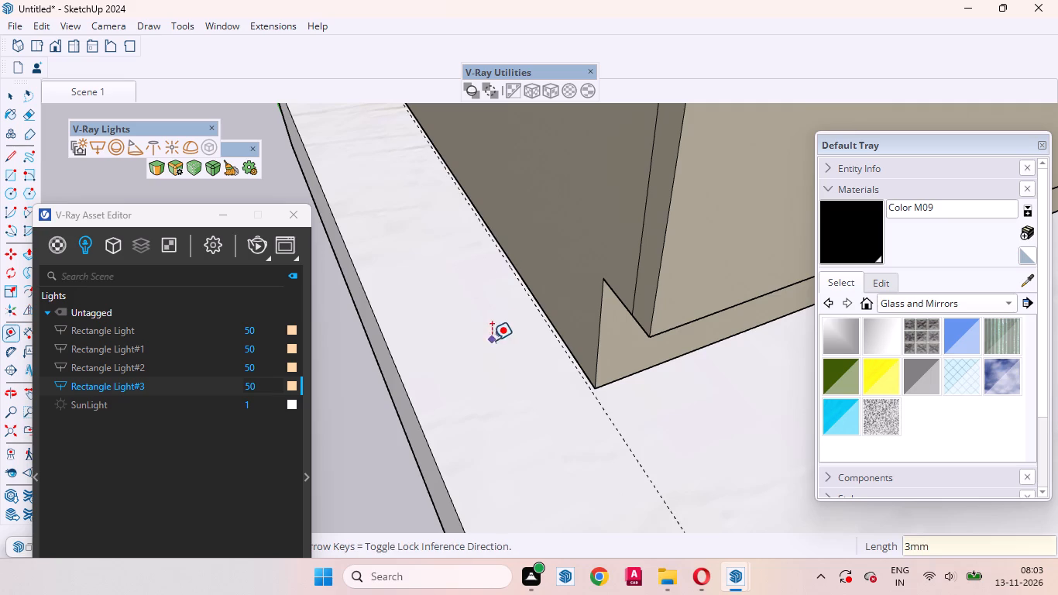
key(space)
Make a new group and draw a 4 1/2" by 9' 7 1/2" rectangle on the floor beside the drawer unit, from back wall to front edge.
scroll(524, 301, down, 16)
right_click(383, 323)
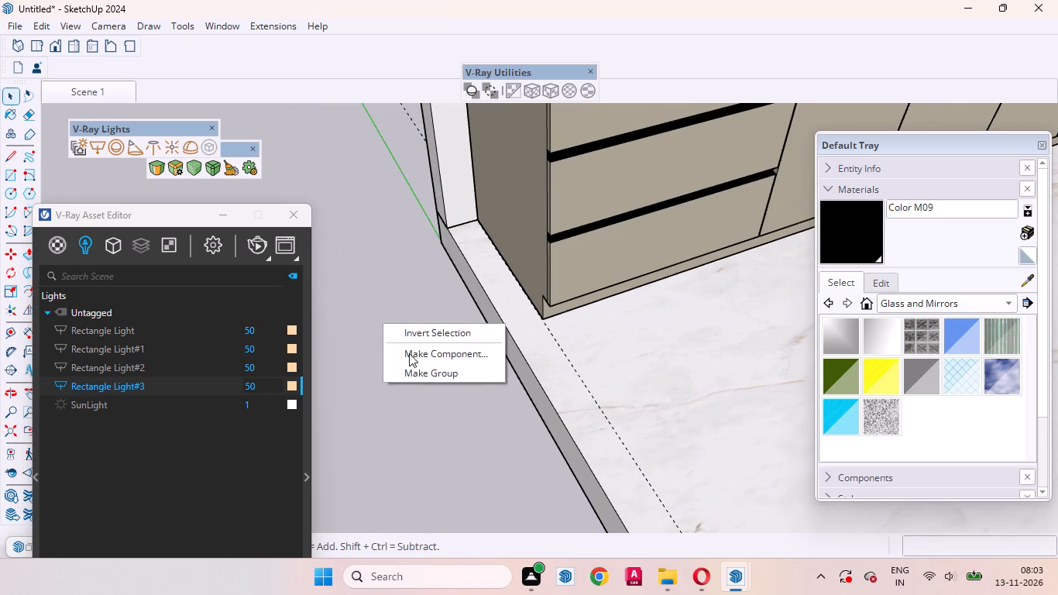
click(435, 373)
scroll(466, 281, up, 7)
key(r)
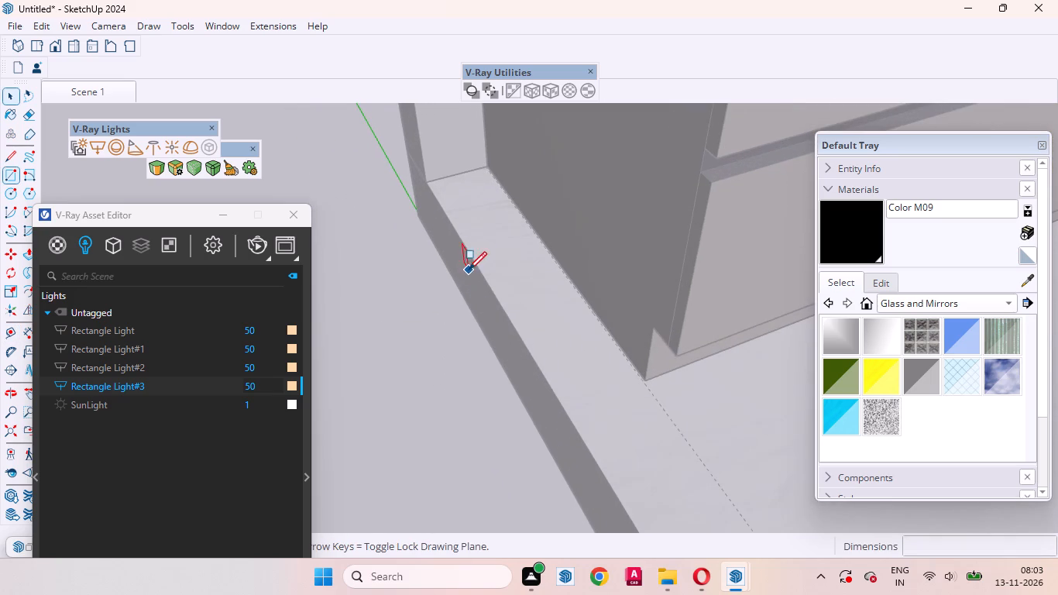
scroll(503, 180, up, 20)
scroll(503, 180, up, 4)
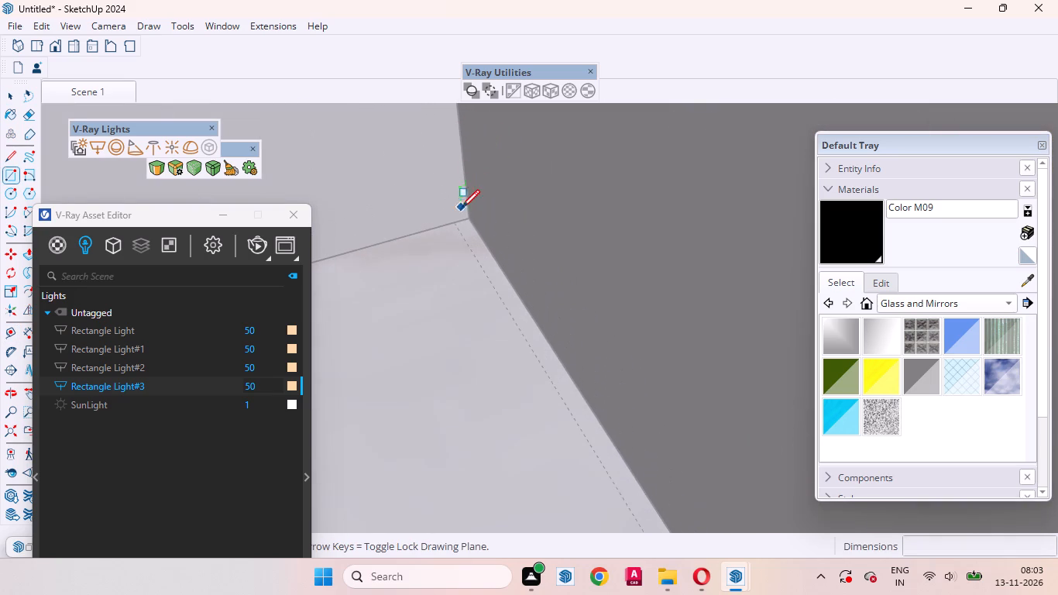
click(452, 224)
scroll(442, 325, down, 6)
scroll(454, 284, up, 1)
scroll(454, 284, down, 6)
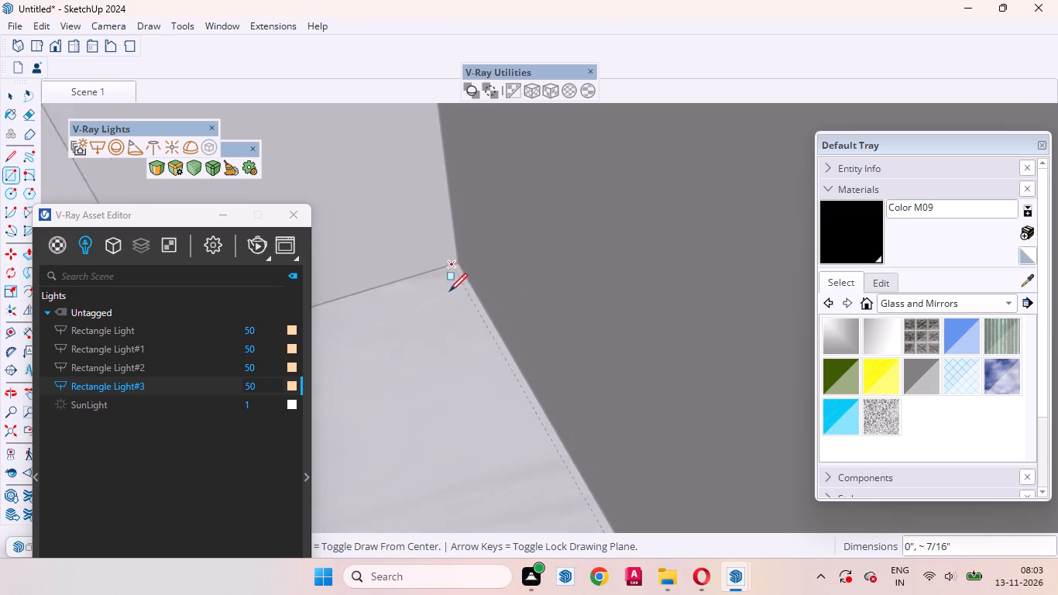
scroll(449, 291, down, 20)
scroll(449, 291, down, 11)
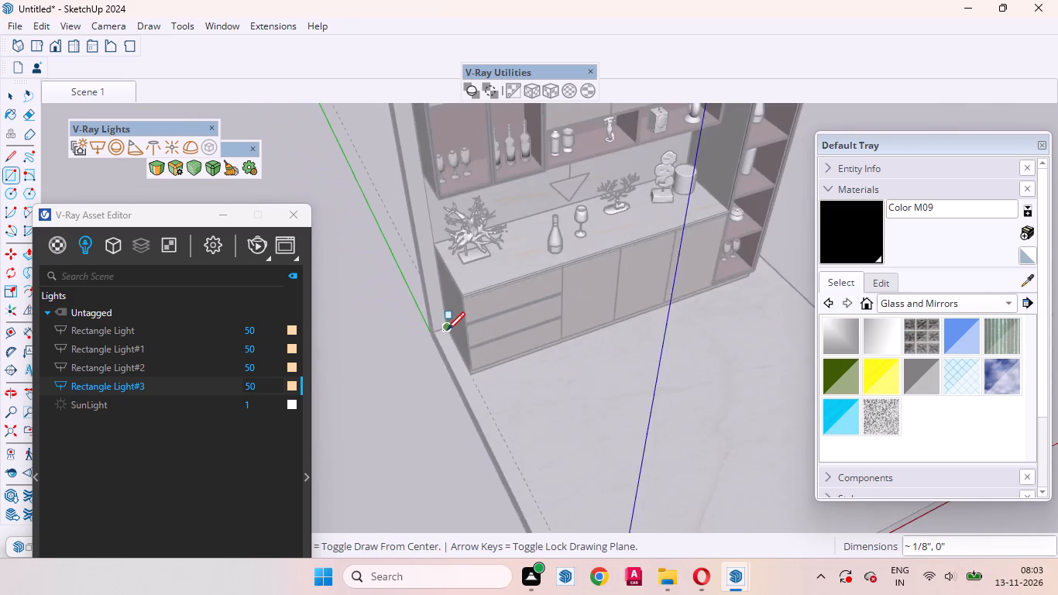
scroll(447, 330, down, 9)
scroll(514, 455, up, 15)
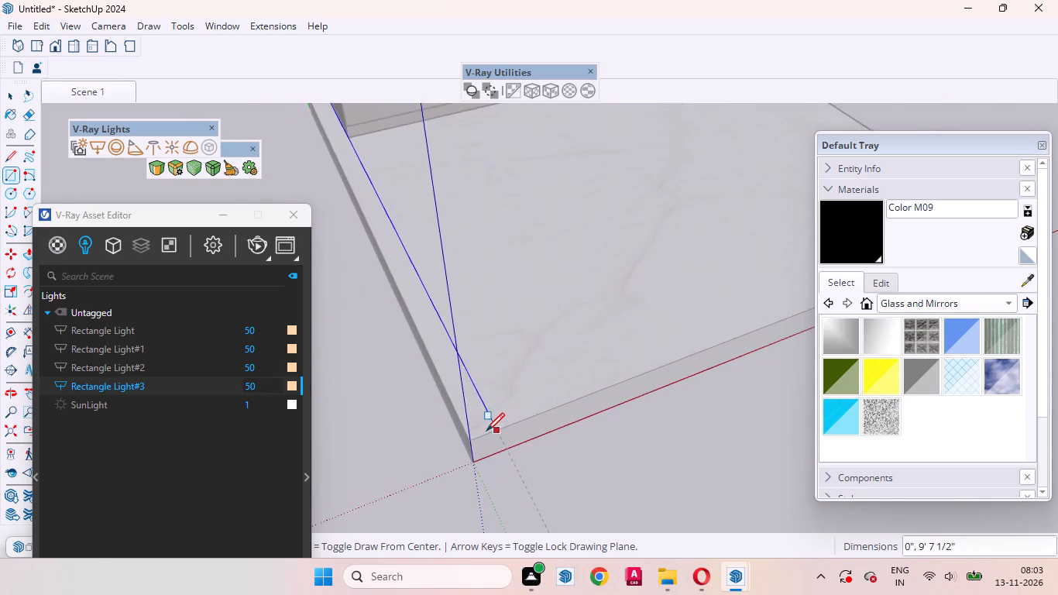
scroll(486, 431, up, 1)
click(465, 441)
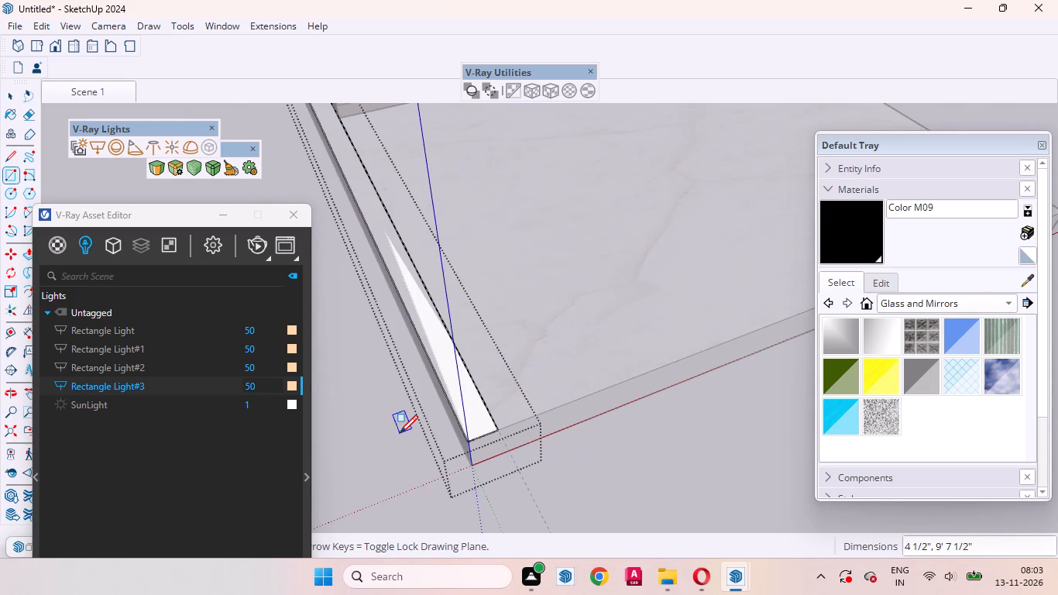
Push/Pull the floor strip rectangle up 9' to form the side wall beside the drawer unit.
key(p)
click(470, 407)
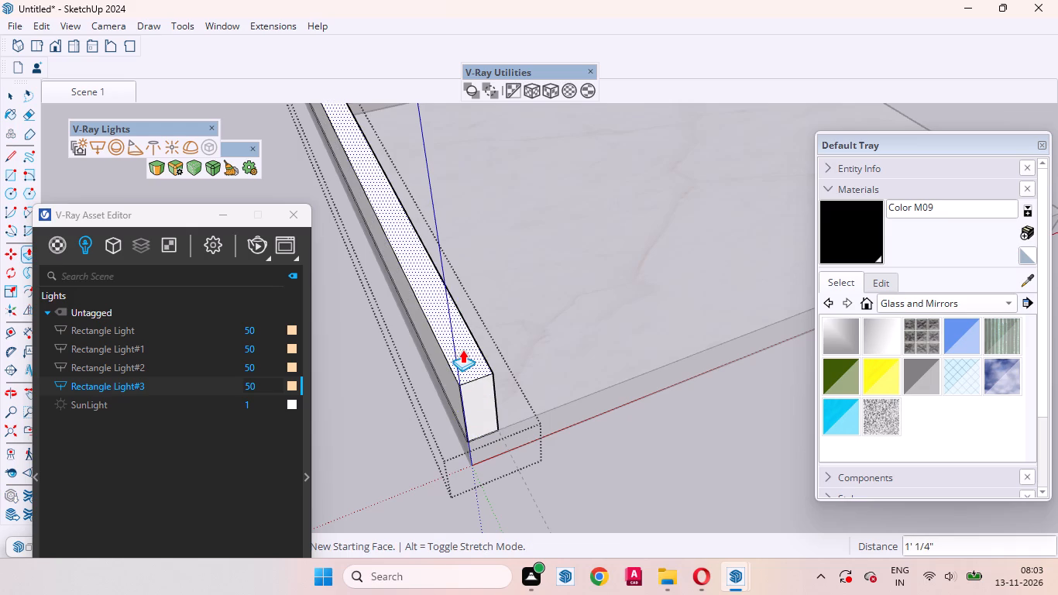
key(9)
key(apostrophe)
key(Return)
key(space)
click(409, 434)
Delete the guide line running past the new side wall.
scroll(613, 463, down, 16)
drag(404, 206, 333, 167)
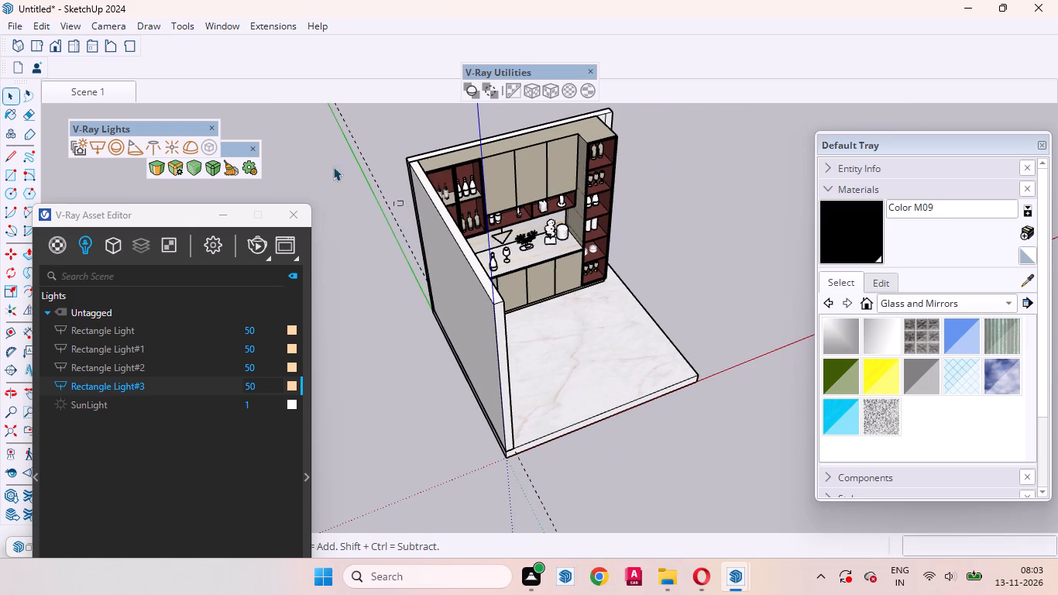
drag(333, 167, 284, 131)
key(Delete)
Switch to Scene 1 and examine the cabinet with the new side wall from the front.
scroll(732, 286, up, 9)
scroll(643, 252, down, 7)
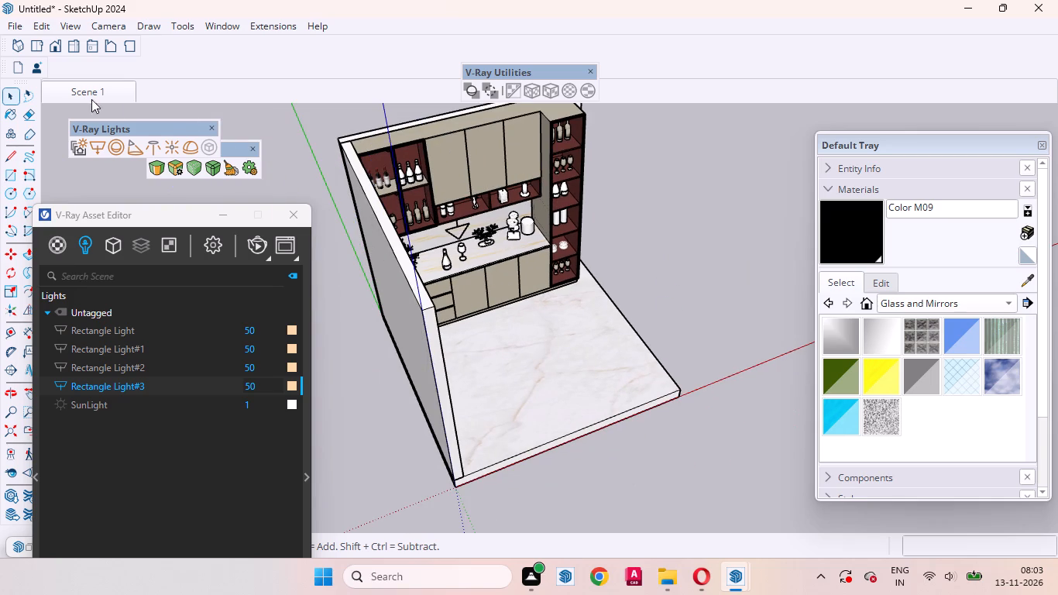
click(73, 93)
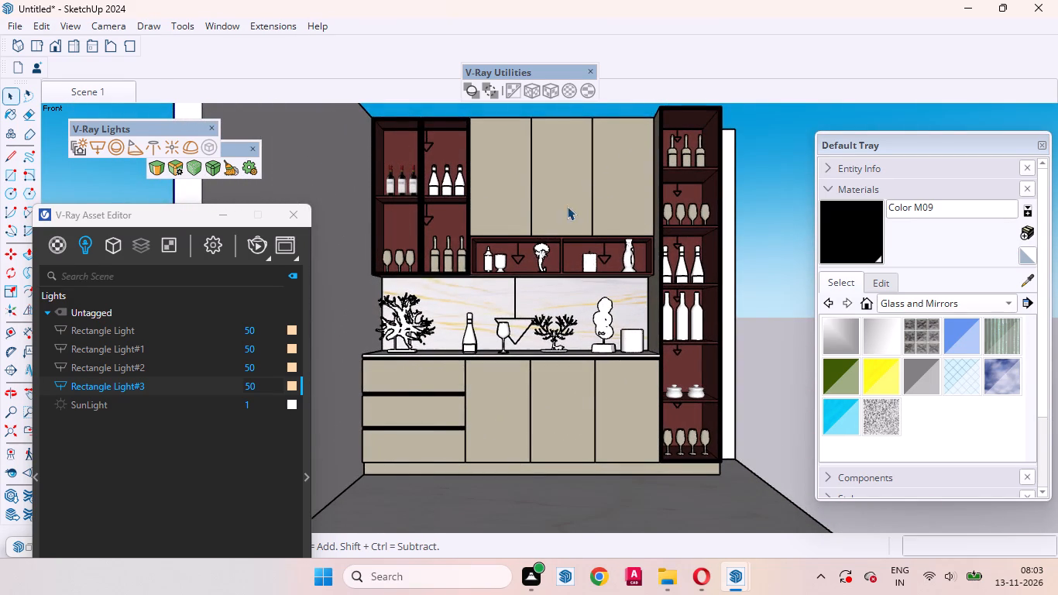
scroll(558, 196, up, 1)
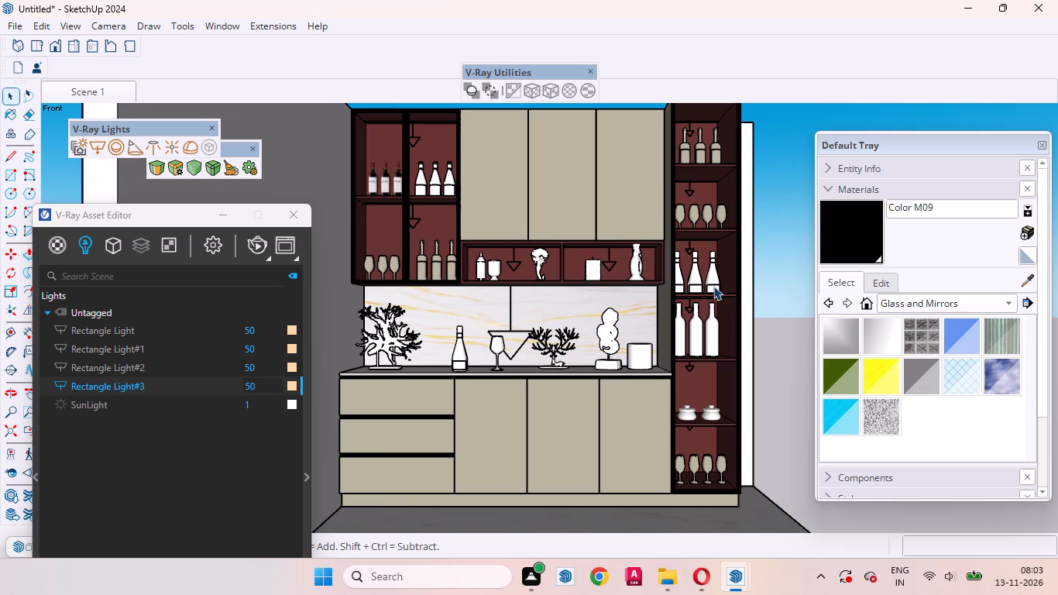
scroll(777, 305, up, 1)
scroll(624, 376, down, 1)
scroll(599, 384, up, 1)
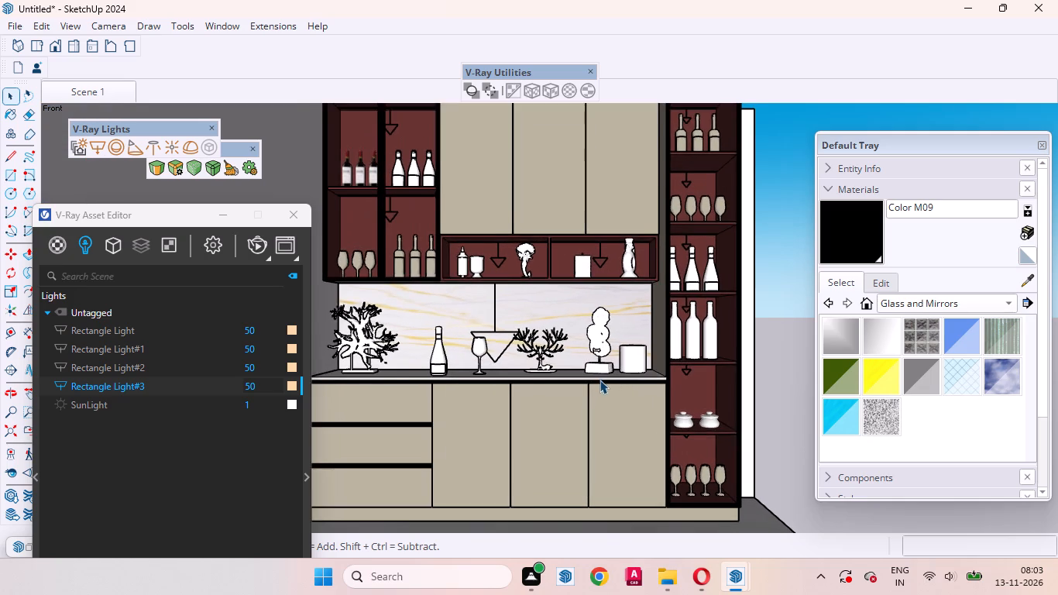
scroll(599, 388, down, 1)
middle_drag(586, 352, 586, 330)
scroll(586, 328, up, 1)
scroll(584, 352, down, 2)
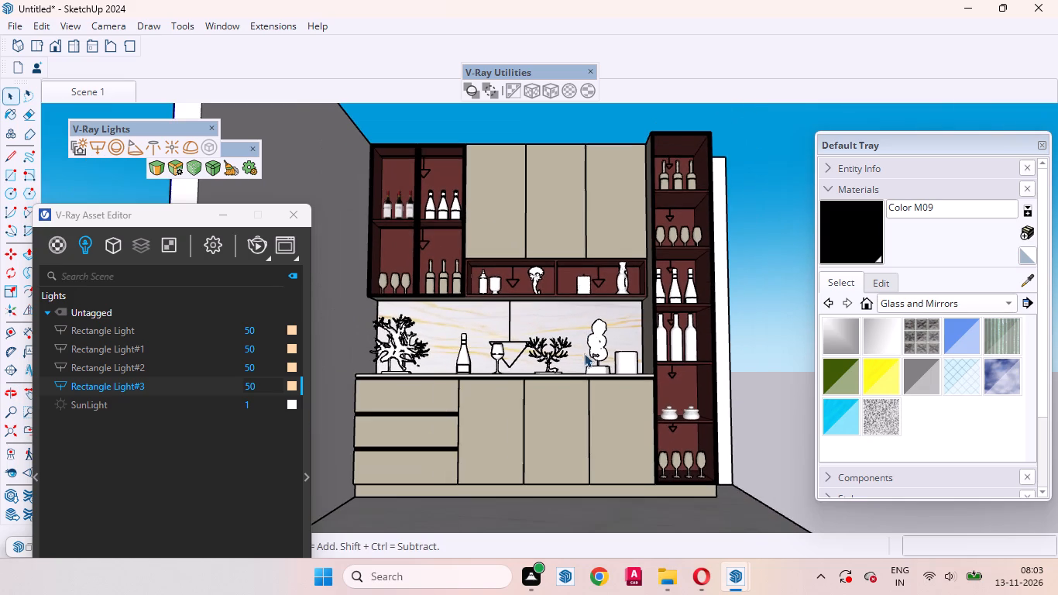
scroll(566, 222, up, 1)
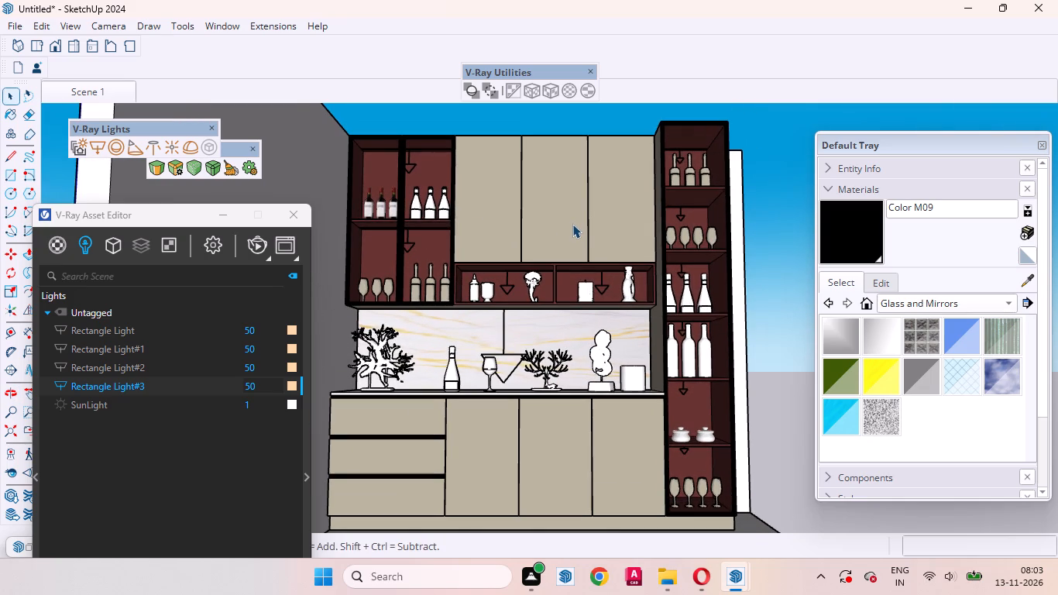
scroll(567, 231, up, 1)
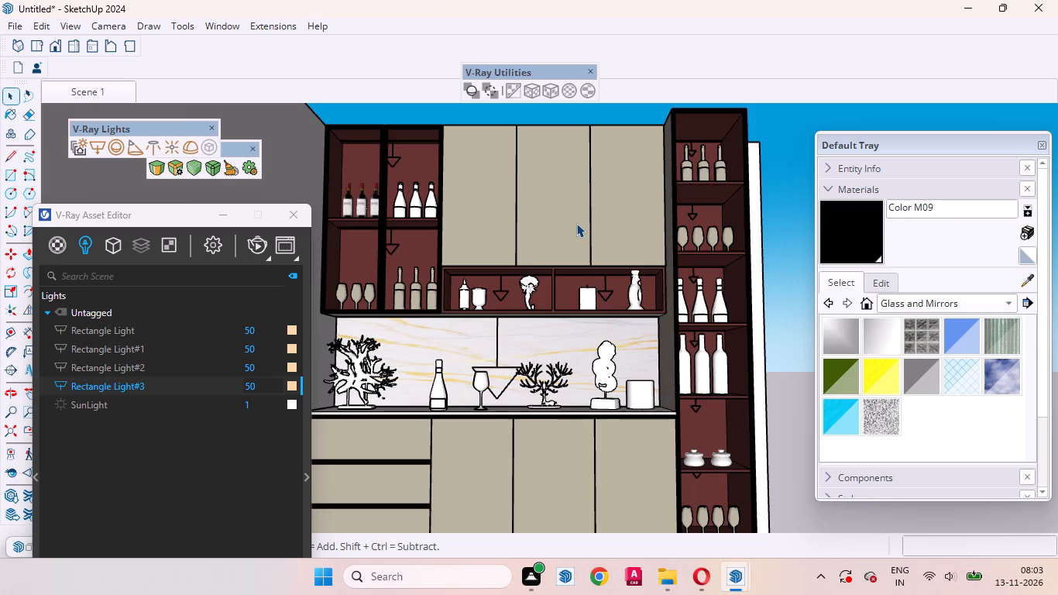
scroll(577, 223, down, 6)
Make a new group and draw a 4 1/2" wide rectangle along the floor's edge beside the tall shelf unit, reaching the front edge.
middle_drag(666, 278, 523, 418)
scroll(596, 366, down, 4)
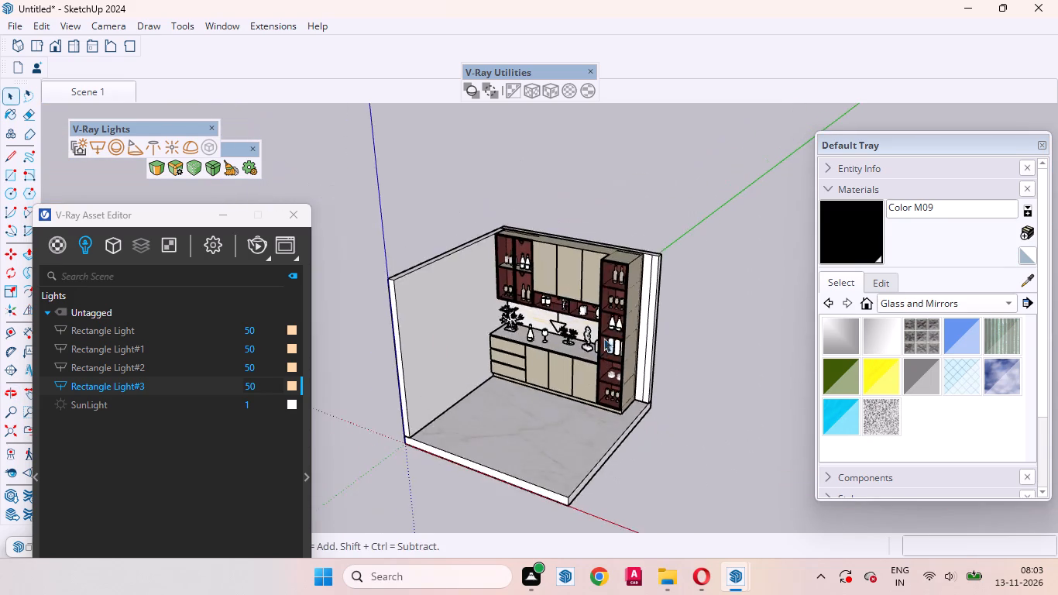
scroll(603, 338, down, 5)
right_click(661, 385)
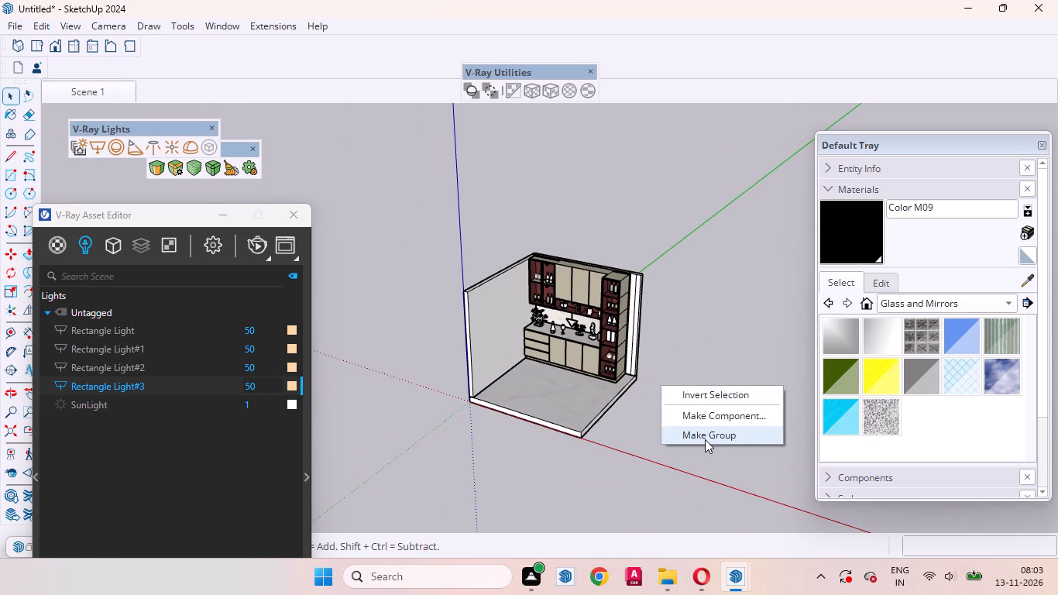
click(705, 438)
key(r)
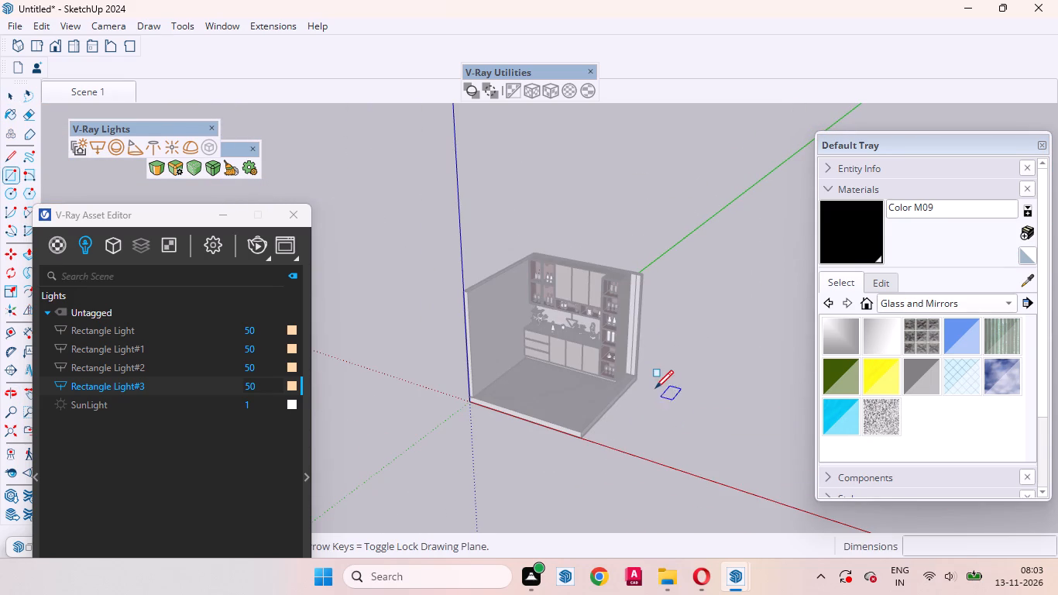
scroll(655, 388, up, 14)
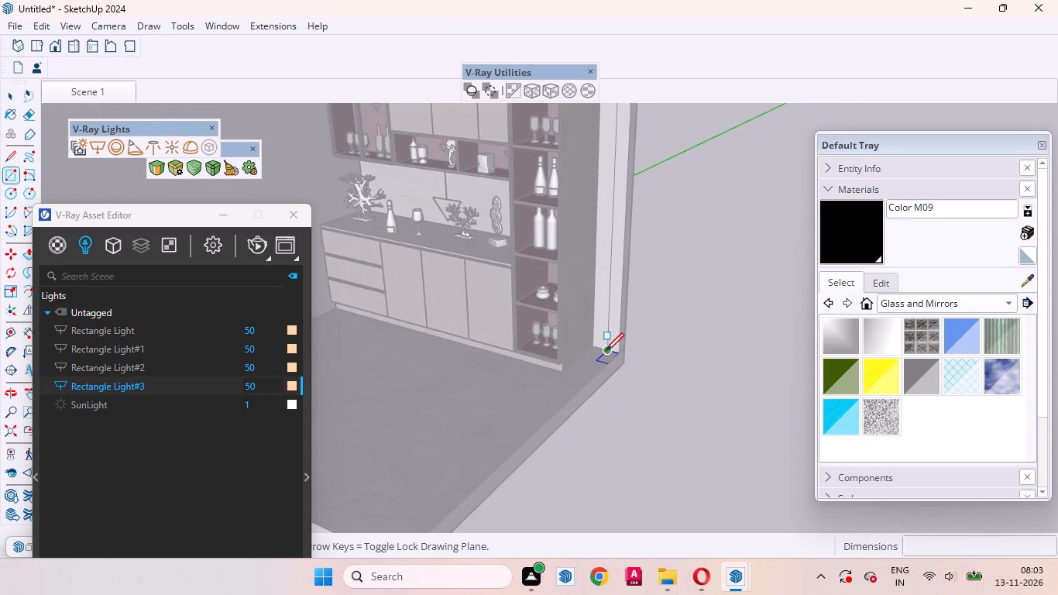
drag(606, 351, 600, 364)
scroll(573, 435, down, 8)
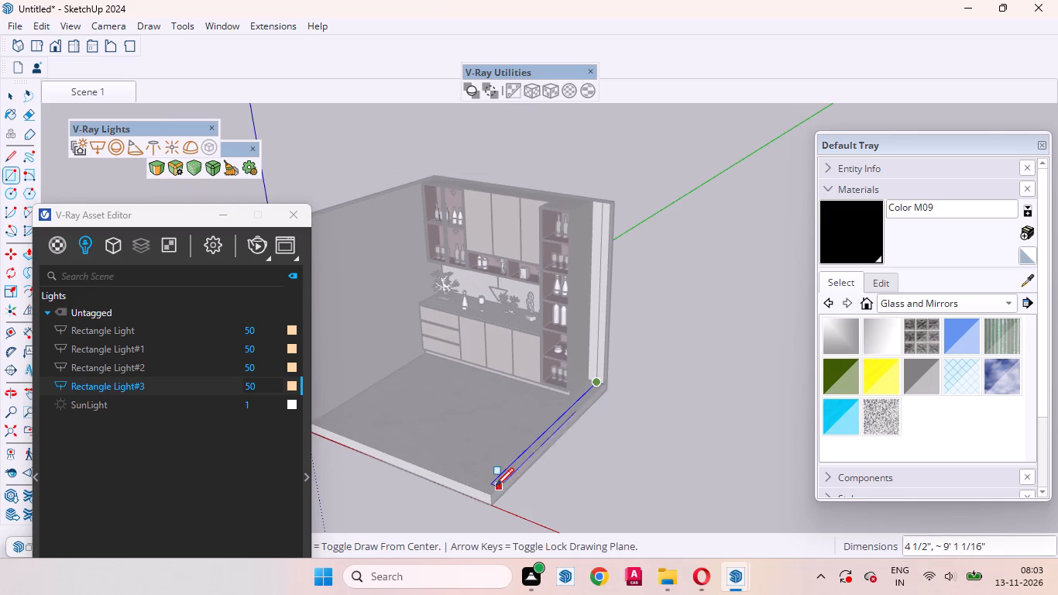
click(493, 493)
Push/Pull the second floor strip up by the same 9' to form the side wall beside the tall shelf unit.
key(p)
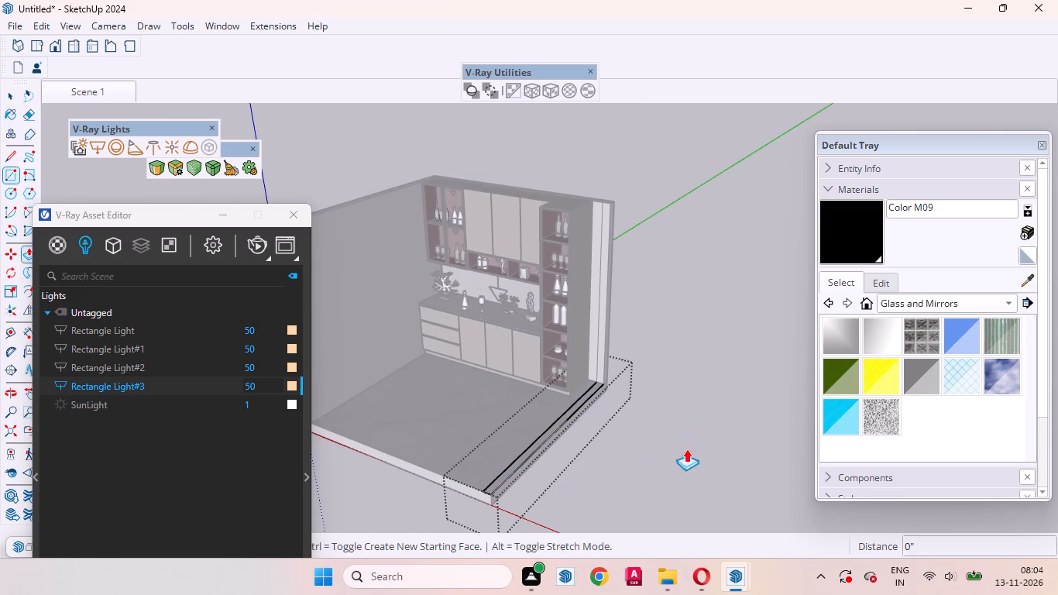
scroll(520, 459, up, 6)
double_click(520, 459)
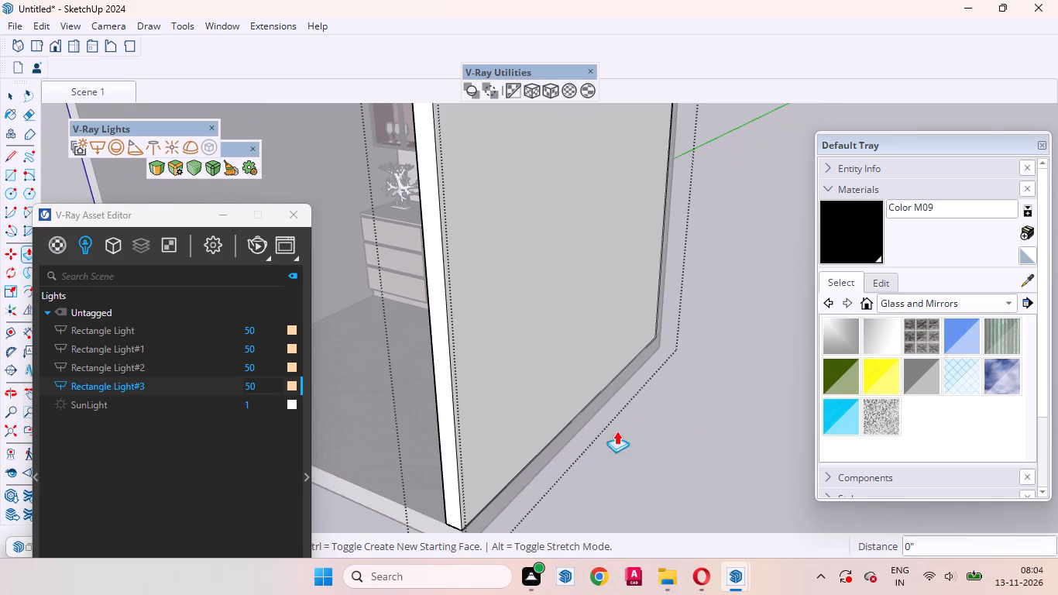
key(space)
click(669, 434)
scroll(701, 378, down, 4)
middle_drag(514, 498, 675, 466)
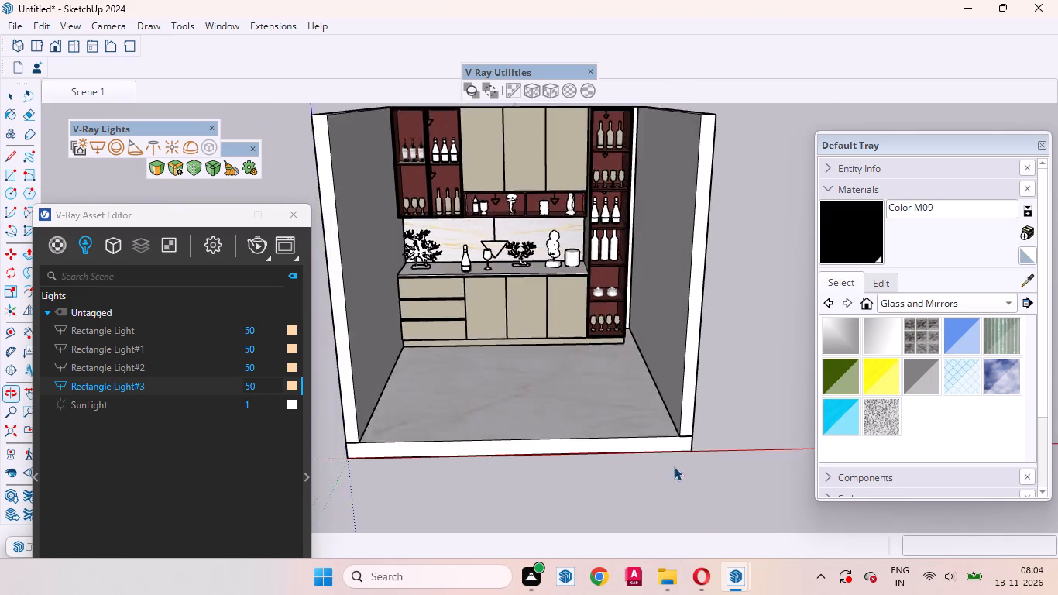
Copy the floor slab straight up 9' 6" onto the tops of the walls as the ceiling.
scroll(633, 487, down, 3)
click(530, 439)
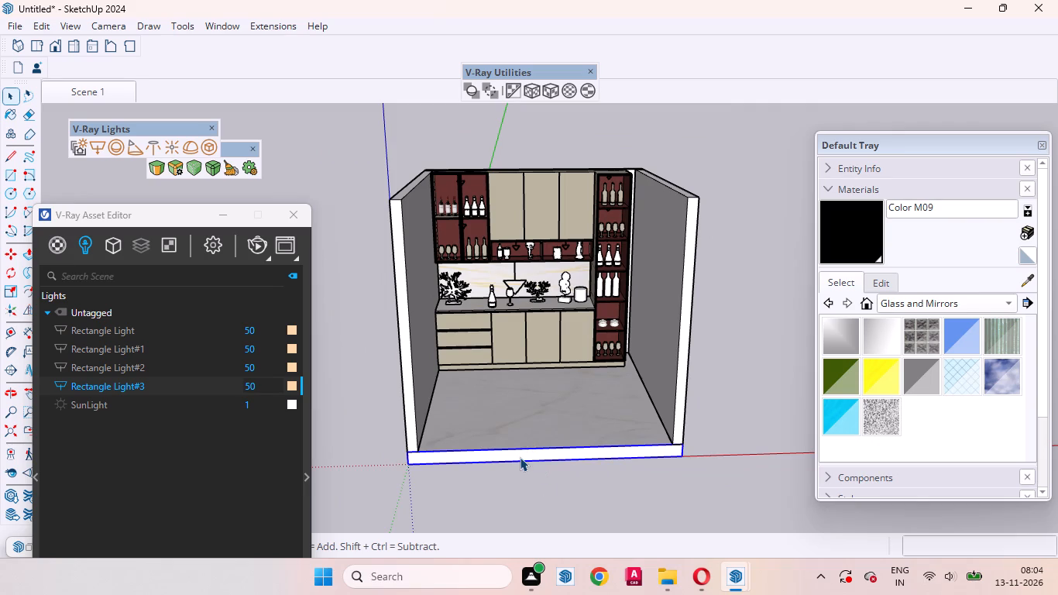
key(m)
scroll(423, 466, up, 5)
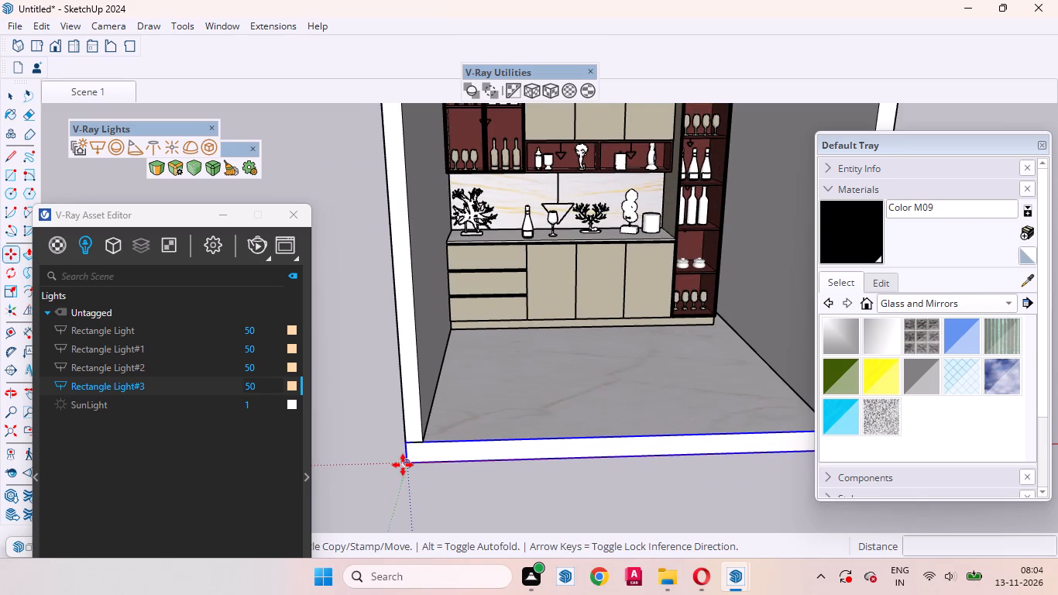
click(404, 465)
scroll(397, 454, down, 7)
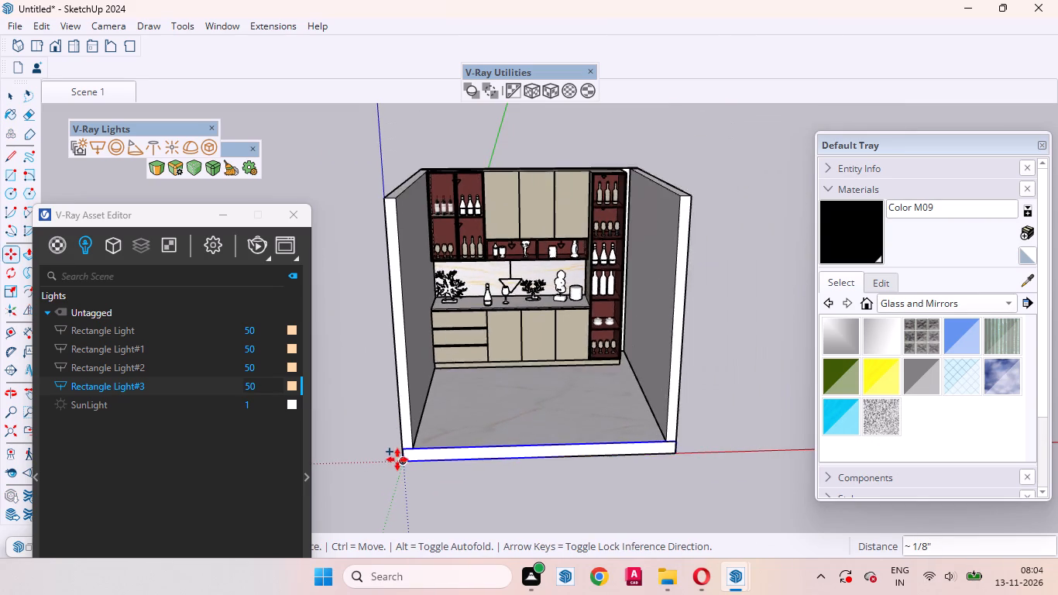
scroll(397, 459, down, 1)
click(386, 235)
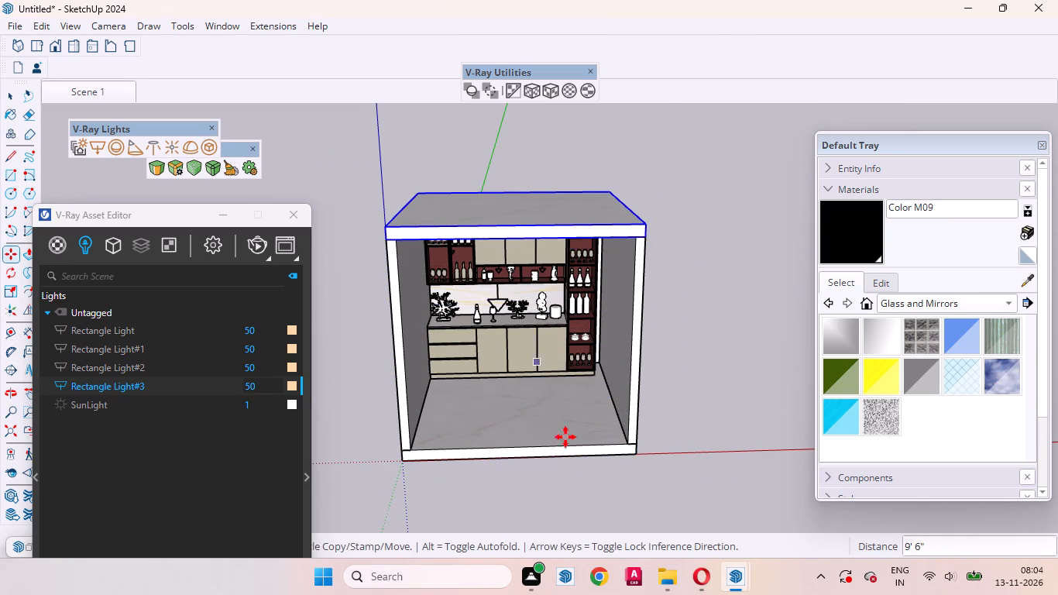
Switch to Scene 1 and examine the framing of the cabinet inside the walls and ceiling from the front.
key(space)
click(656, 466)
scroll(514, 308, up, 3)
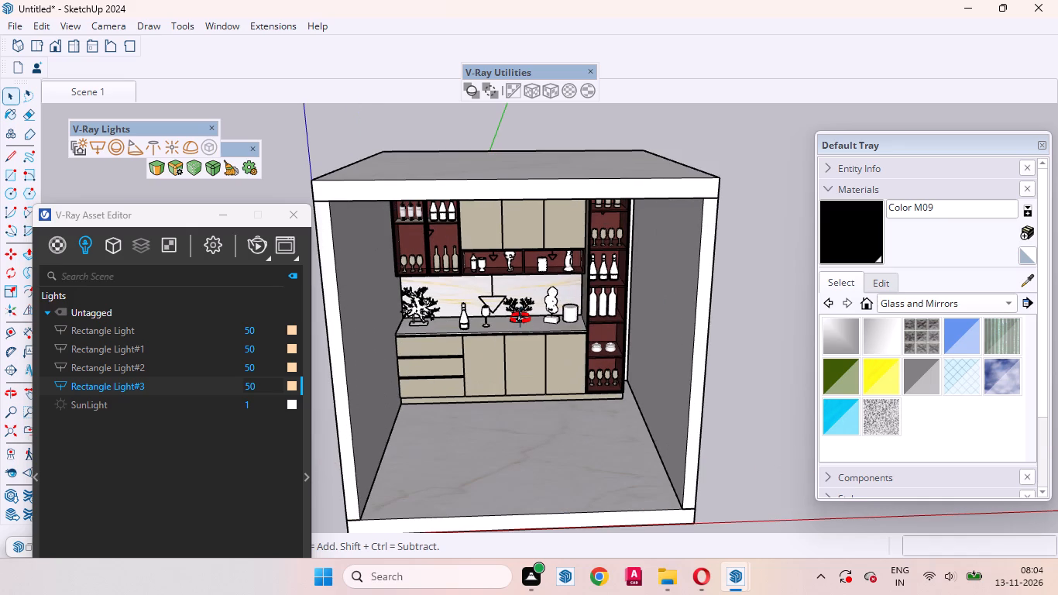
middle_click(520, 318)
click(107, 94)
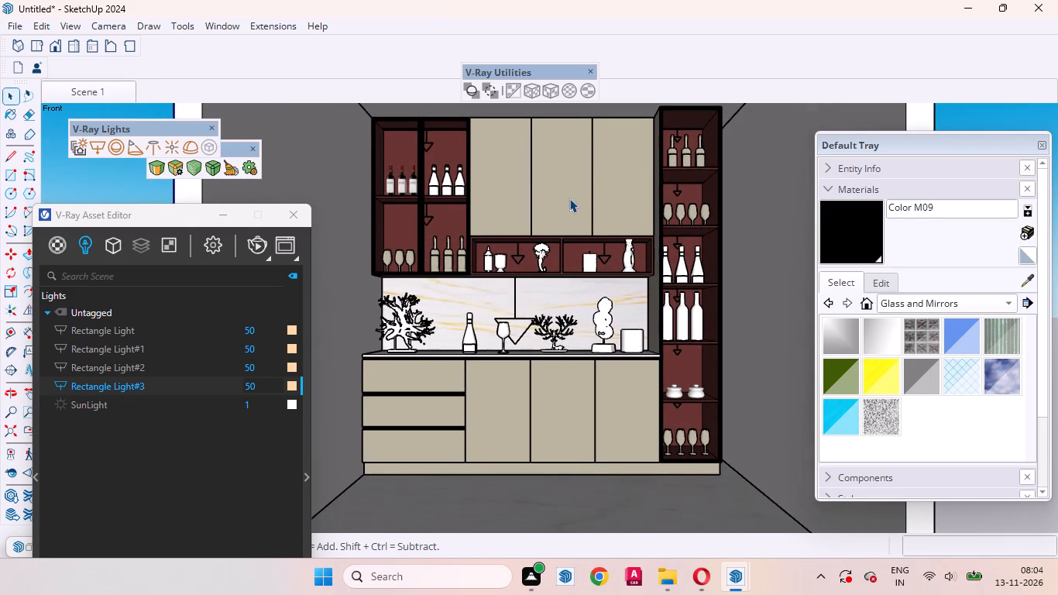
scroll(573, 101, up, 6)
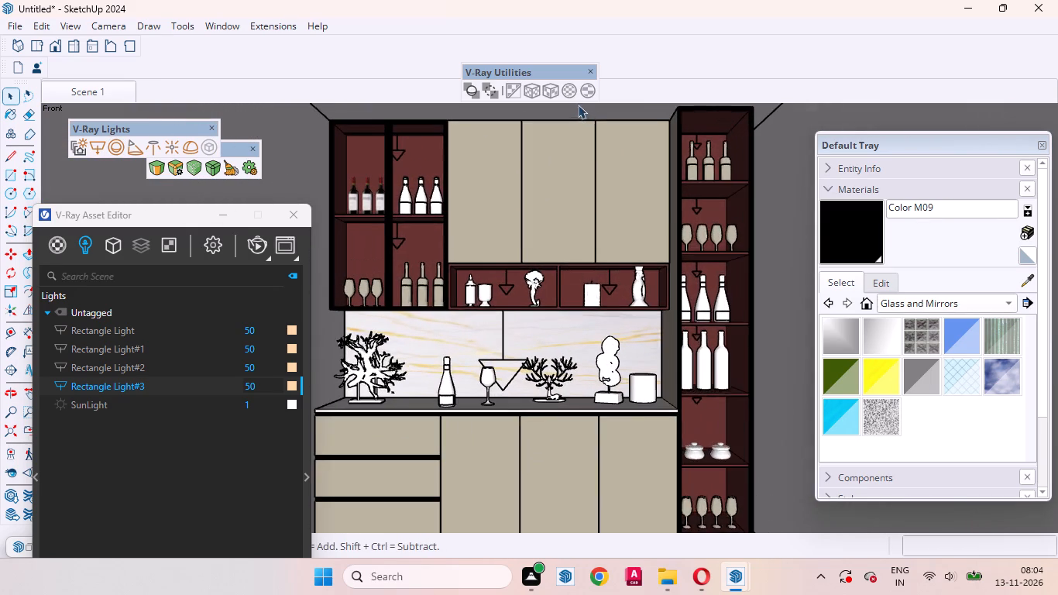
scroll(593, 111, up, 1)
scroll(595, 107, down, 2)
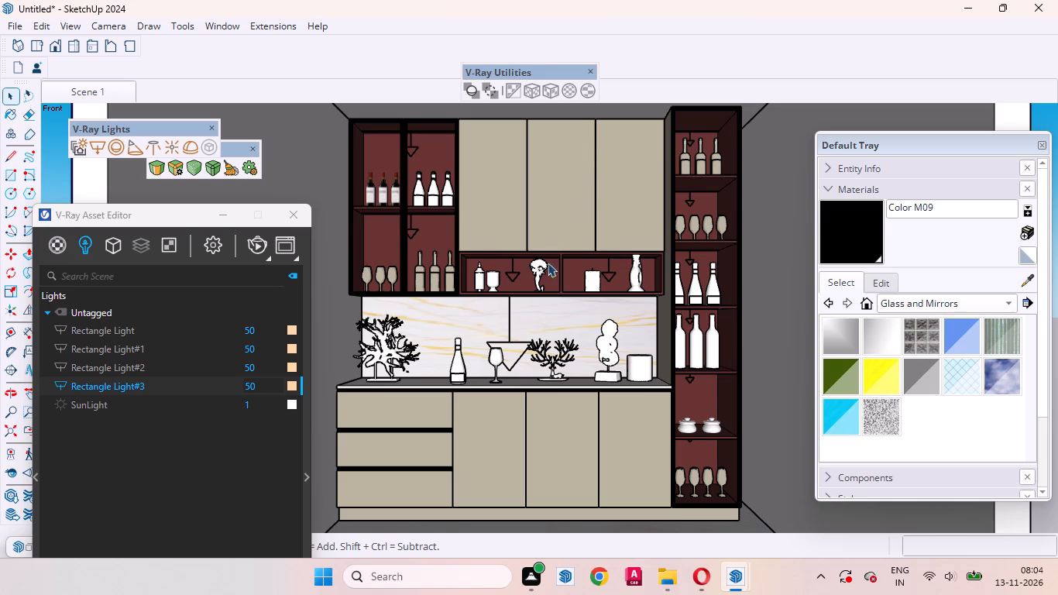
scroll(524, 353, up, 1)
scroll(524, 353, down, 1)
scroll(543, 328, up, 1)
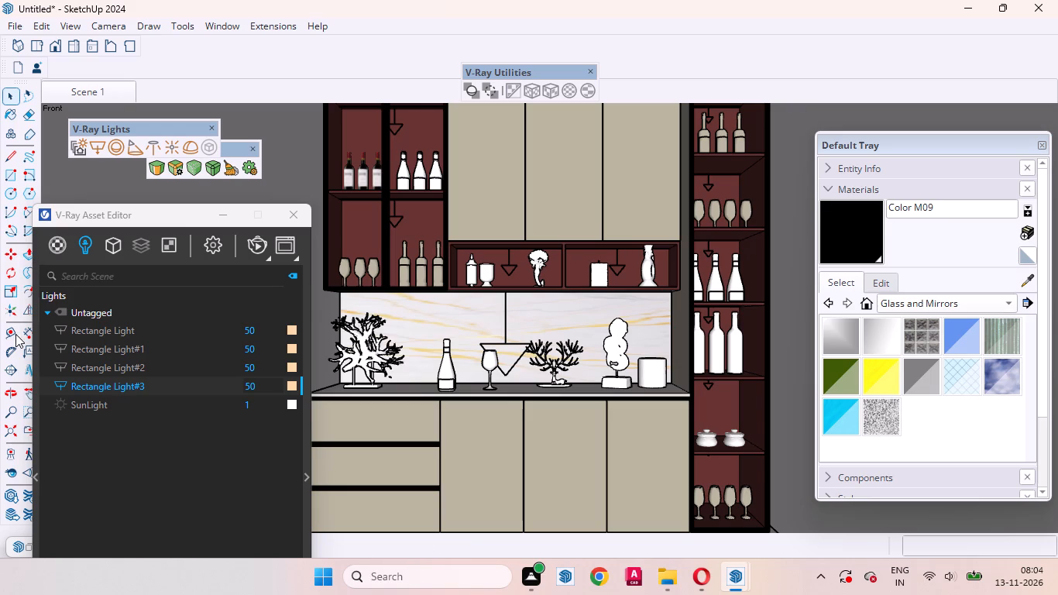
click(25, 394)
drag(496, 319, 496, 338)
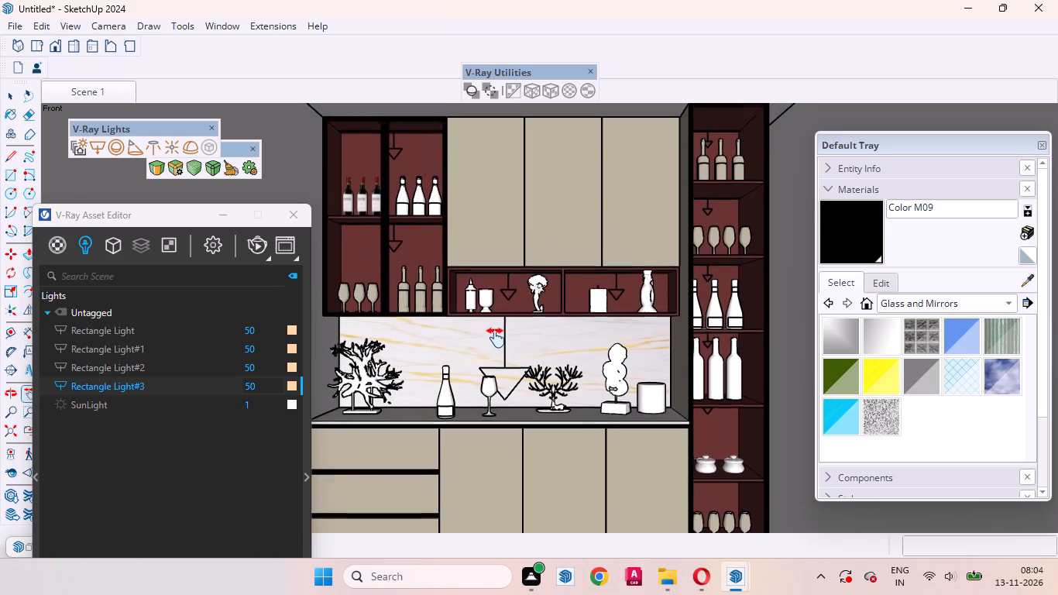
drag(496, 338, 496, 336)
scroll(508, 294, down, 2)
key(space)
Place a guide line on the underside of the ceiling, 15" out from the upper cabinets' top front edge.
scroll(506, 239, down, 5)
middle_drag(602, 251, 462, 174)
scroll(469, 172, up, 6)
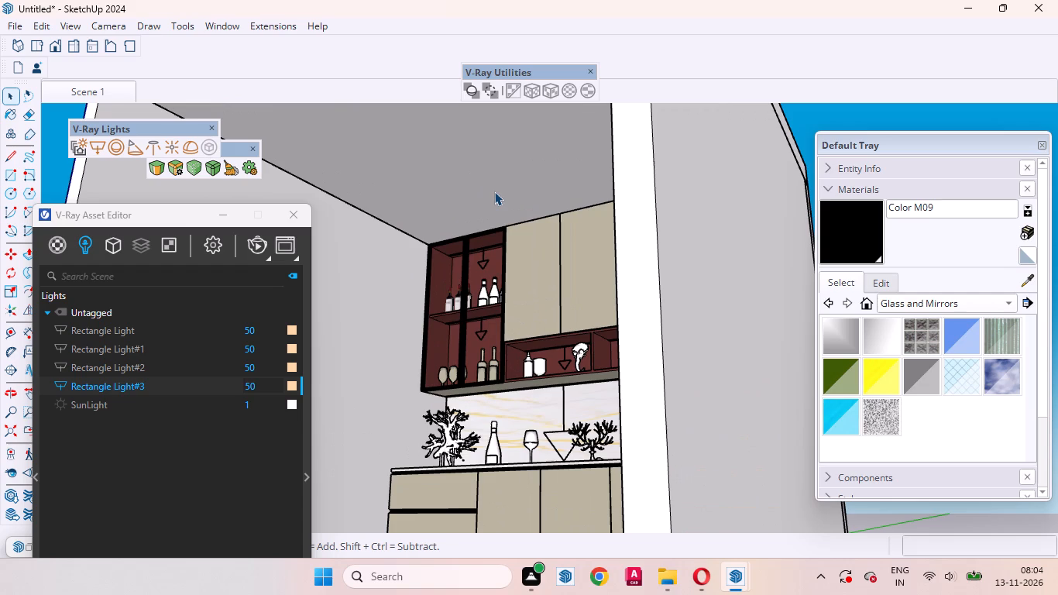
key(t)
scroll(510, 198, up, 4)
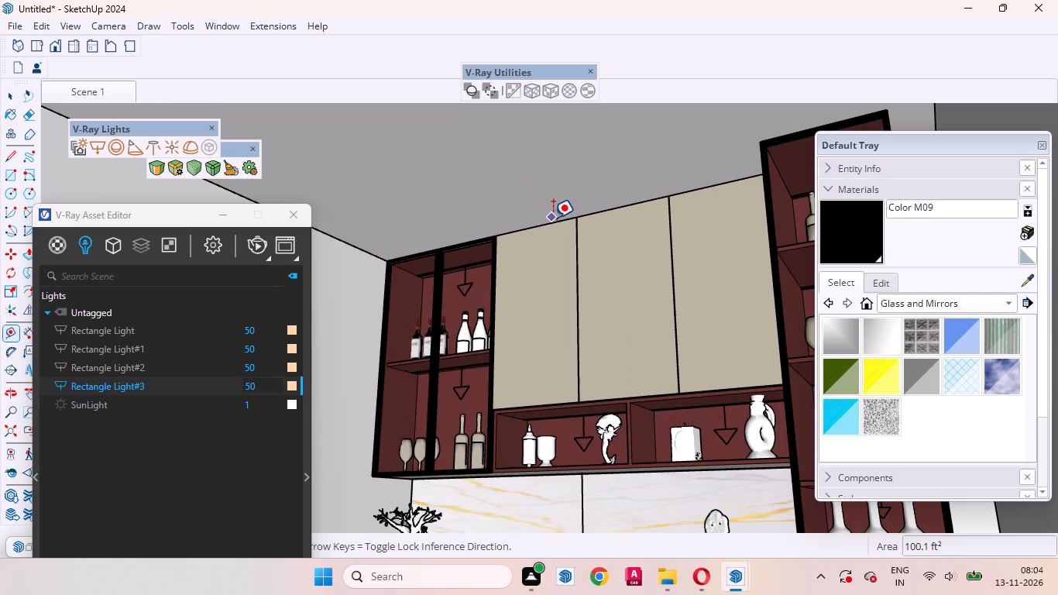
click(555, 218)
text(15)
key(Return)
Place a second ceiling guide line 17" out from the tall shelf unit's top front edge.
middle_drag(613, 305, 634, 262)
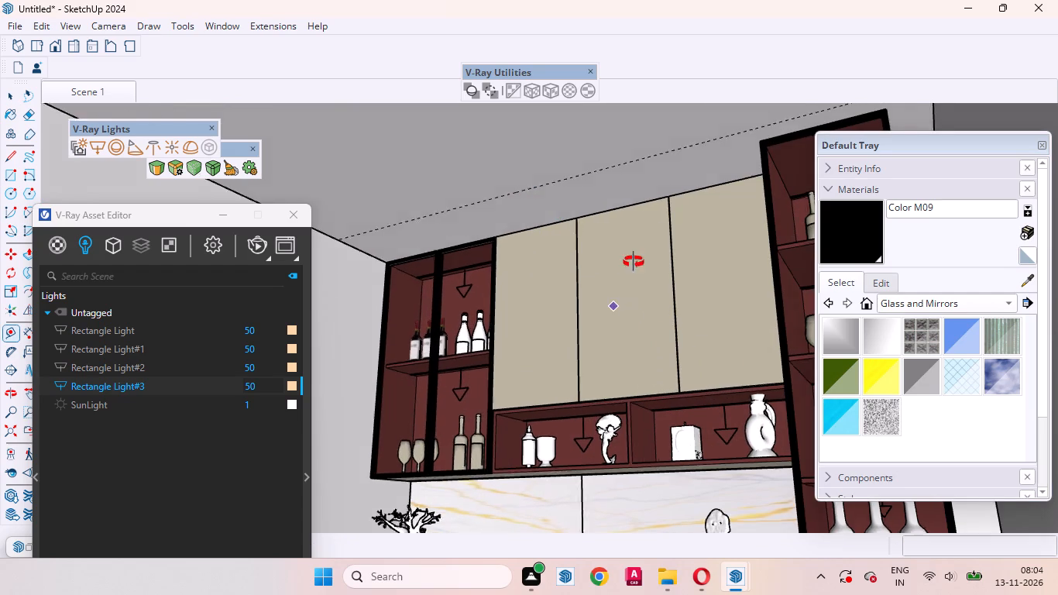
middle_drag(634, 262, 735, 229)
scroll(585, 261, down, 6)
scroll(706, 220, up, 1)
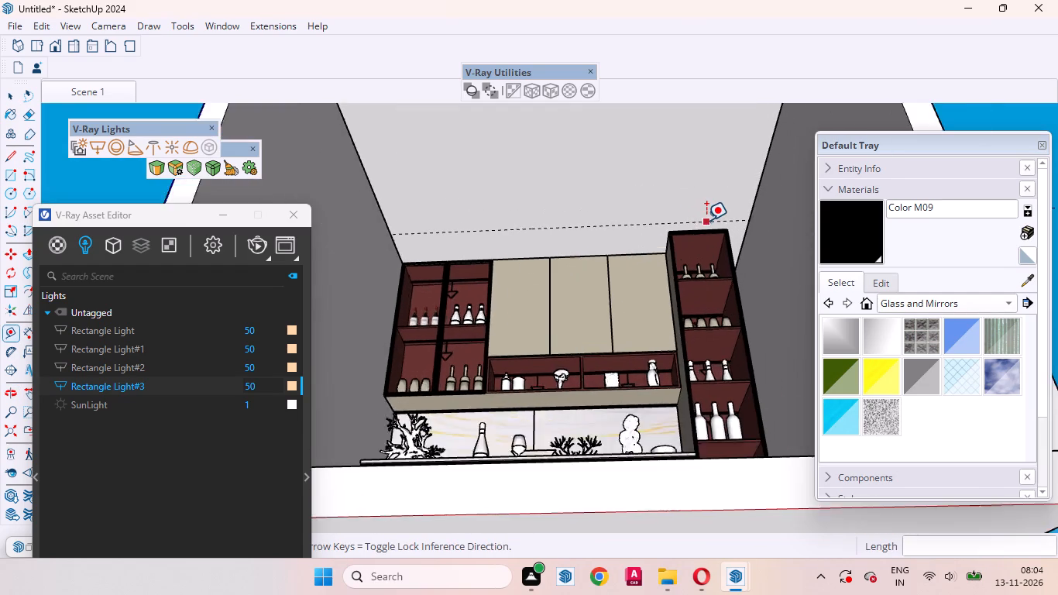
scroll(706, 220, up, 12)
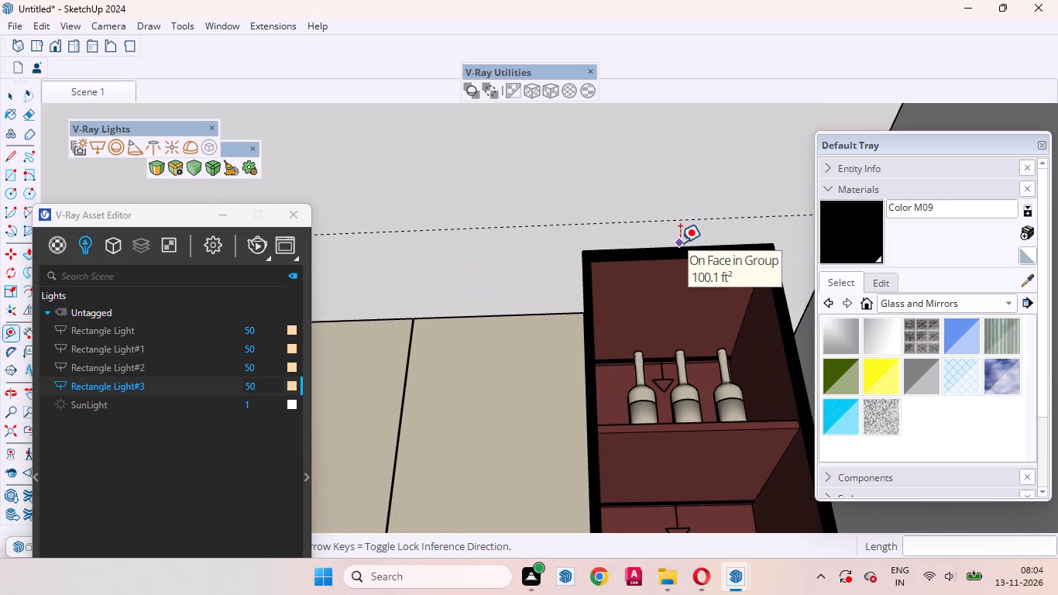
click(693, 242)
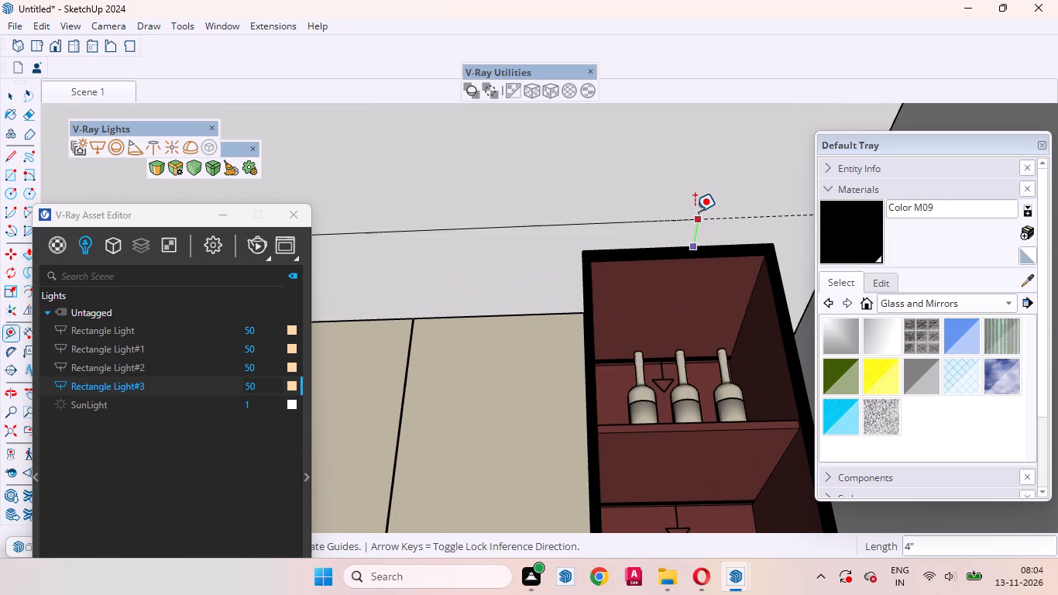
text(17)
key(Return)
key(space)
Draw an upright rectangle about 1' 4 9/16" by 8' 6 9/16" filling the opening inside the tall shelf unit's black frame.
scroll(648, 267, down, 7)
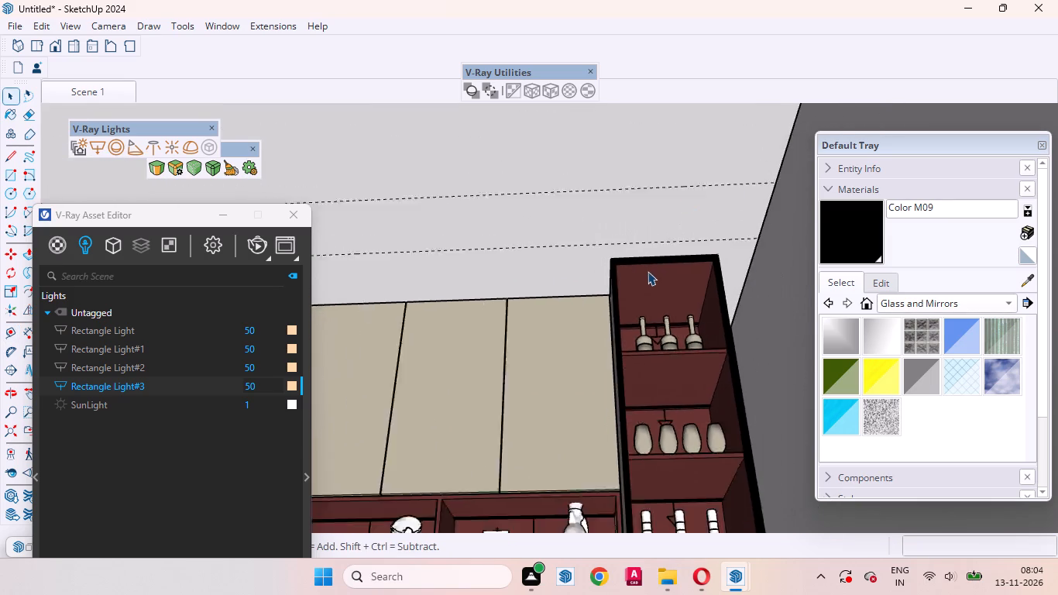
scroll(648, 271, down, 9)
middle_drag(640, 302, 665, 458)
scroll(599, 360, down, 5)
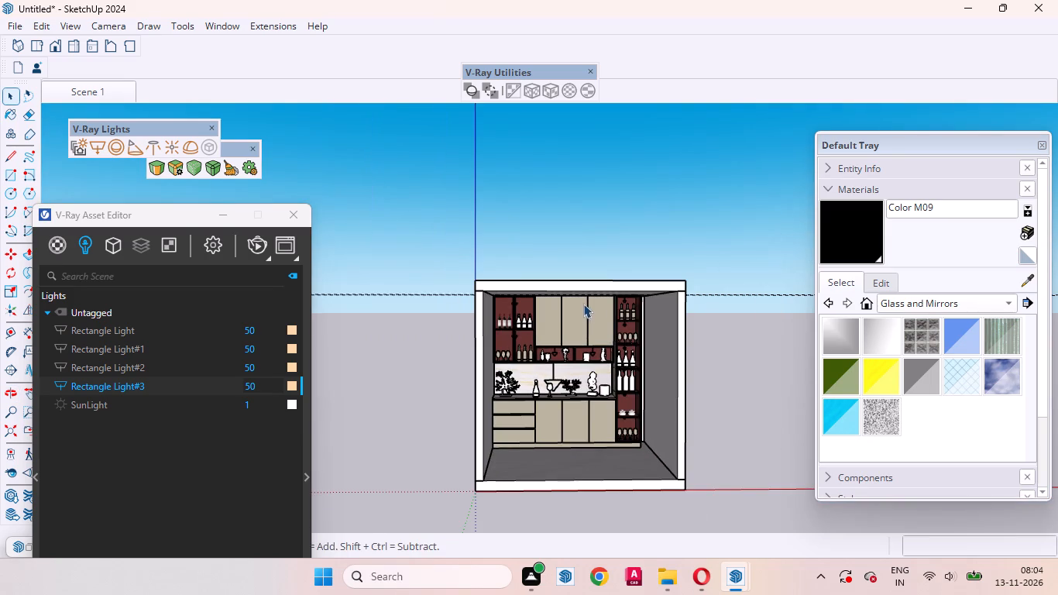
scroll(637, 302, up, 19)
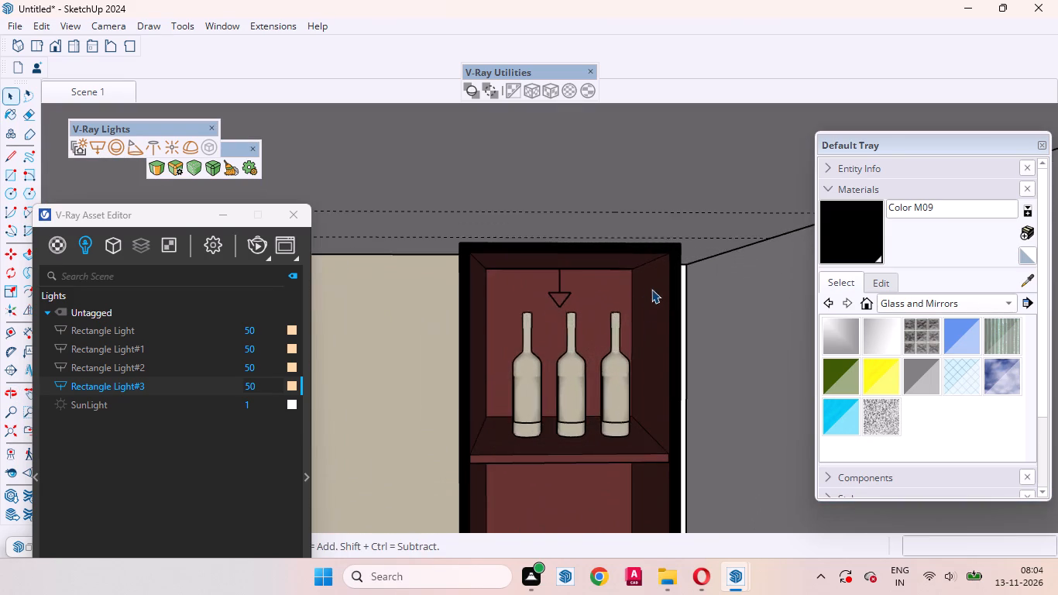
middle_drag(647, 288, 699, 241)
click(690, 253)
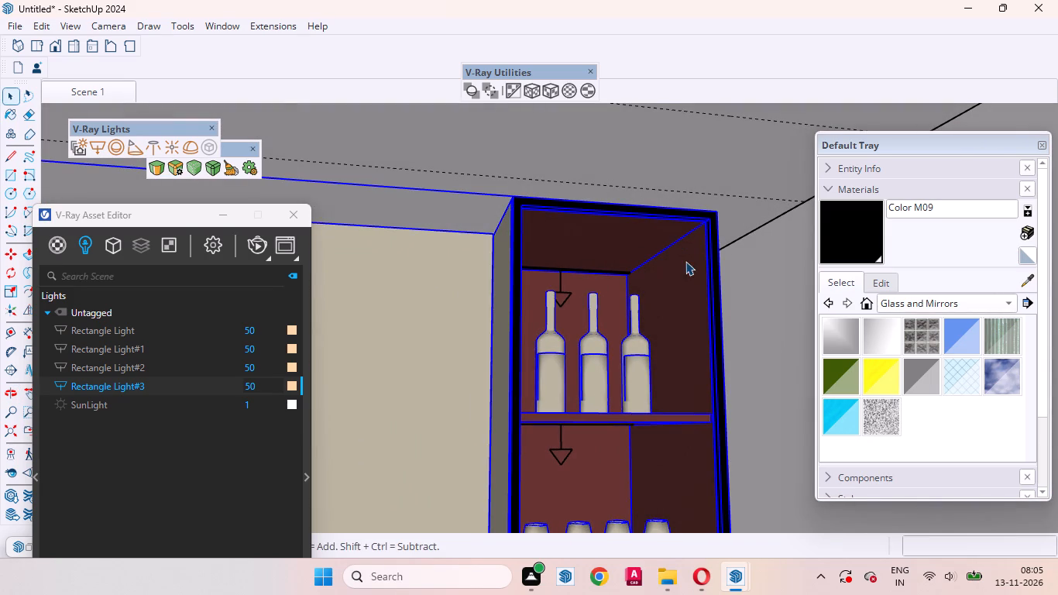
click(782, 333)
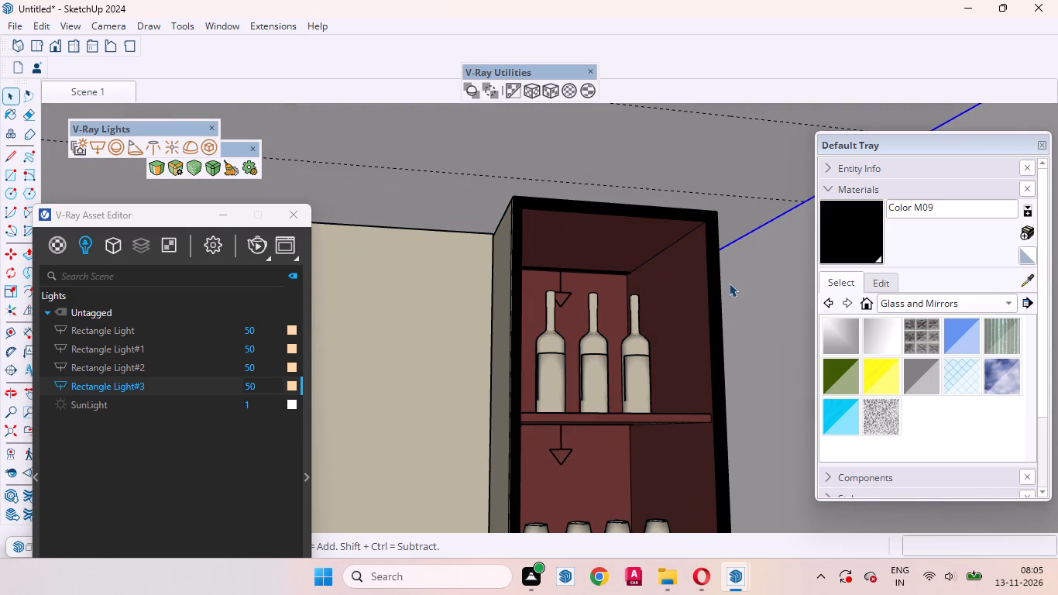
key(r)
scroll(709, 235, up, 12)
middle_drag(689, 248, 734, 229)
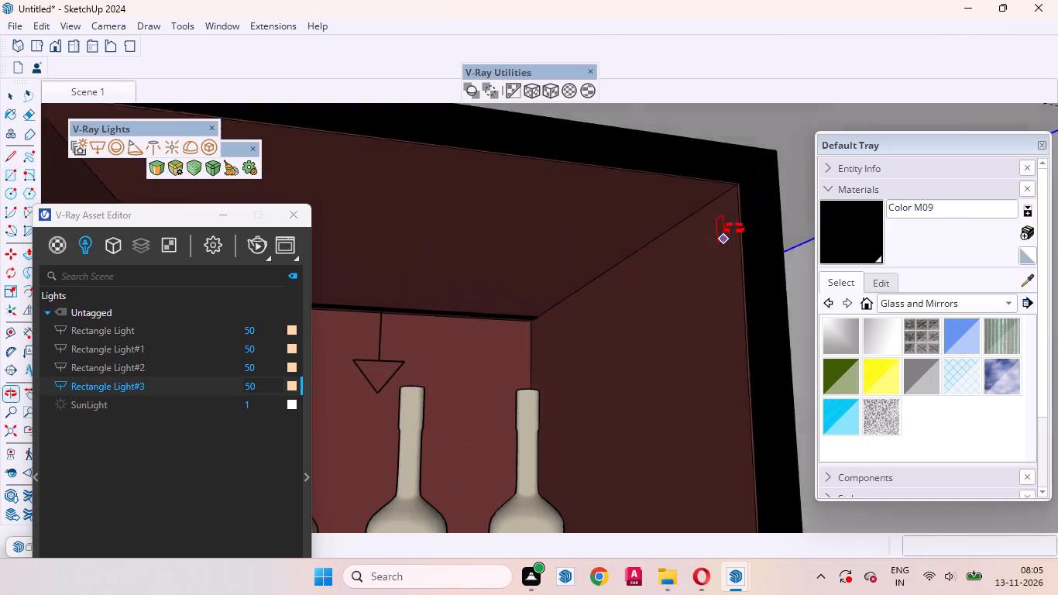
middle_drag(734, 229, 746, 220)
scroll(607, 257, down, 4)
scroll(714, 212, up, 7)
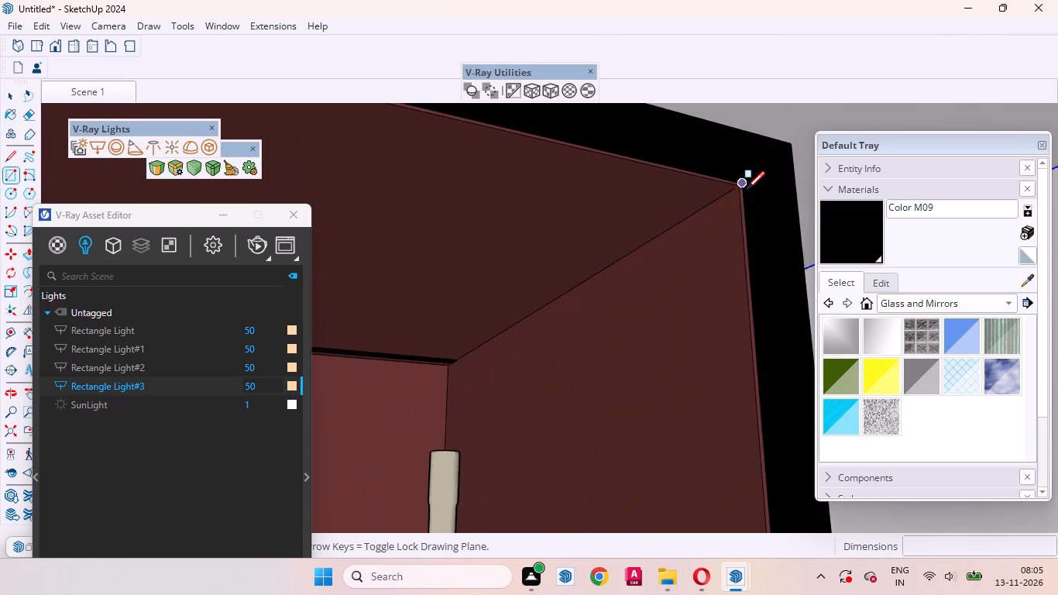
scroll(747, 189, up, 2)
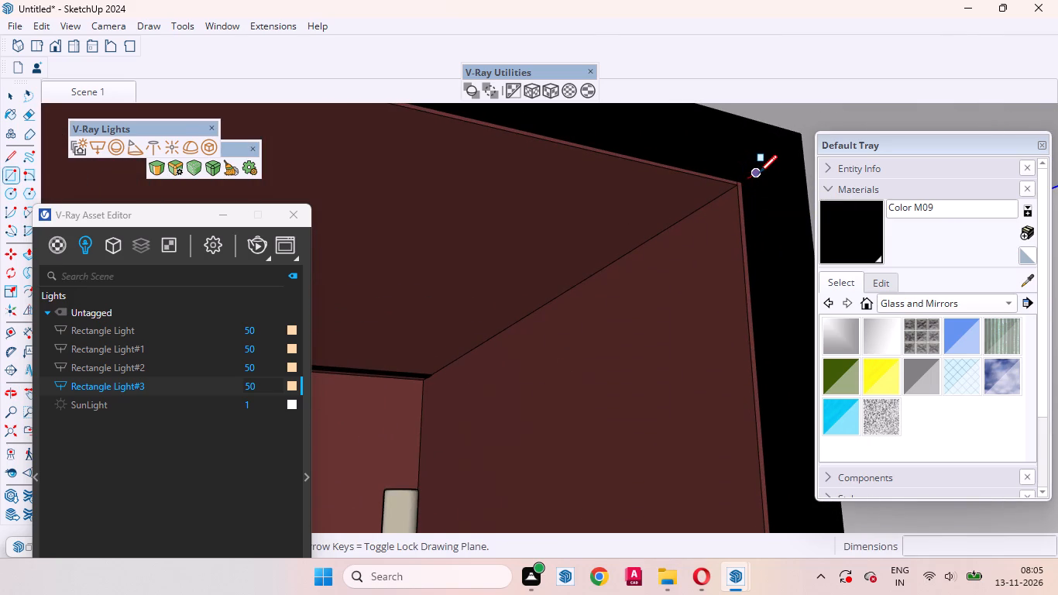
click(759, 173)
scroll(643, 308, down, 2)
scroll(643, 308, up, 1)
scroll(643, 307, down, 12)
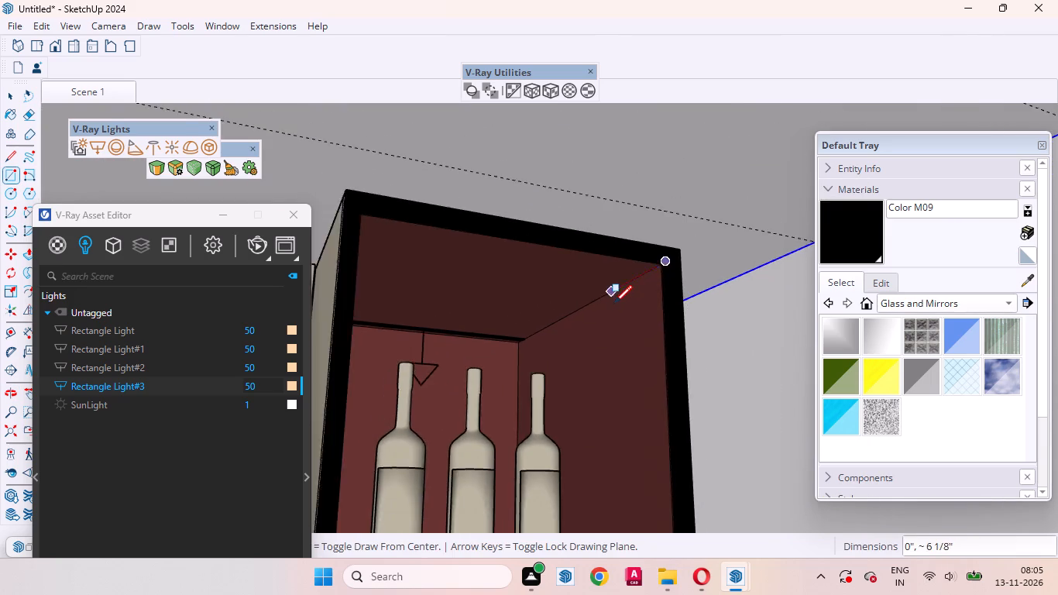
scroll(614, 303, down, 20)
scroll(614, 303, down, 2)
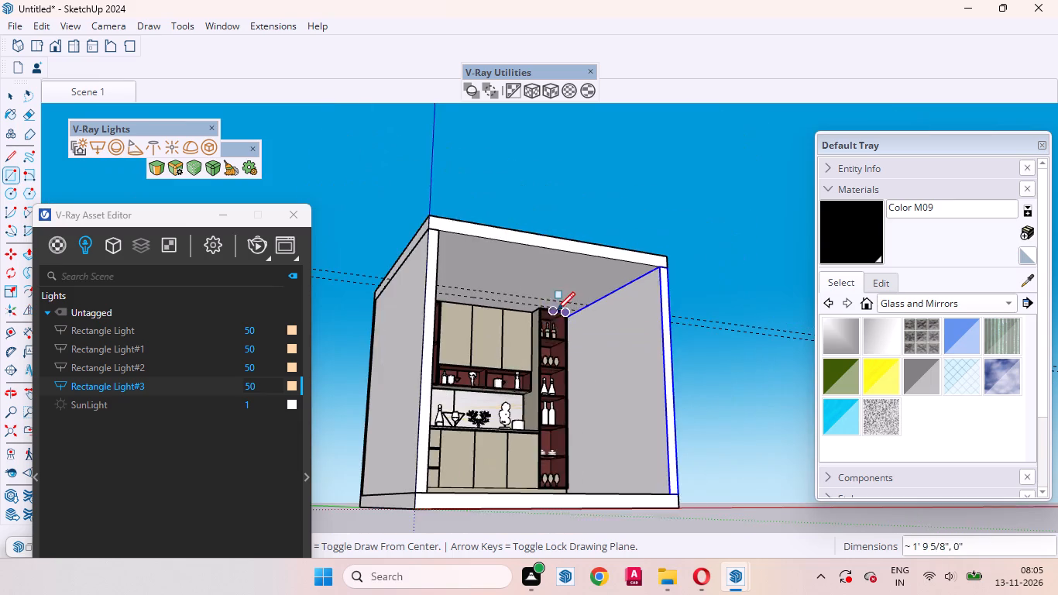
scroll(557, 310, down, 3)
scroll(548, 468, up, 9)
middle_drag(564, 432, 408, 555)
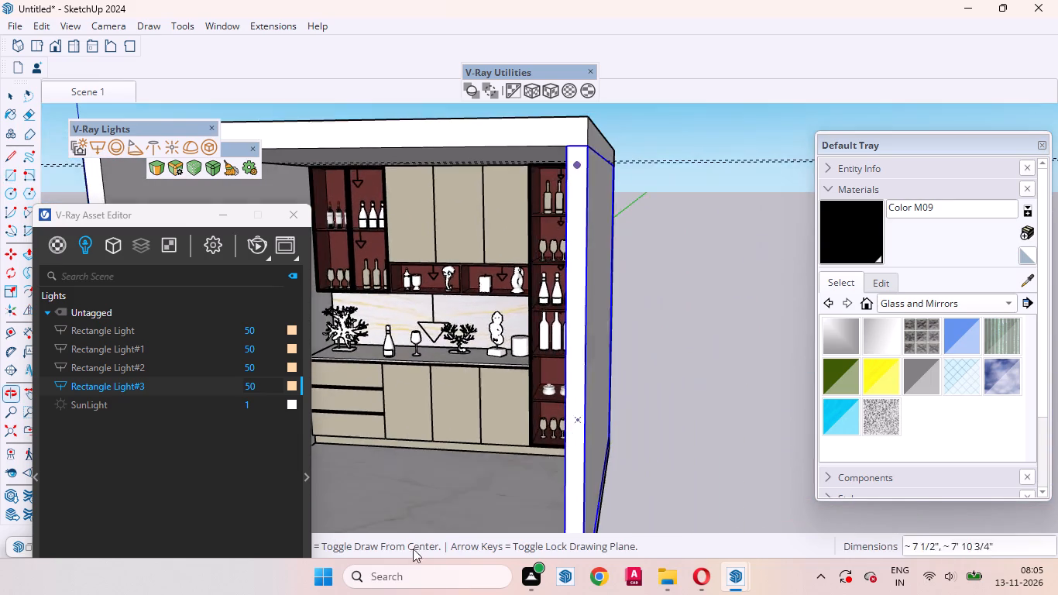
scroll(528, 451, up, 12)
key(Left)
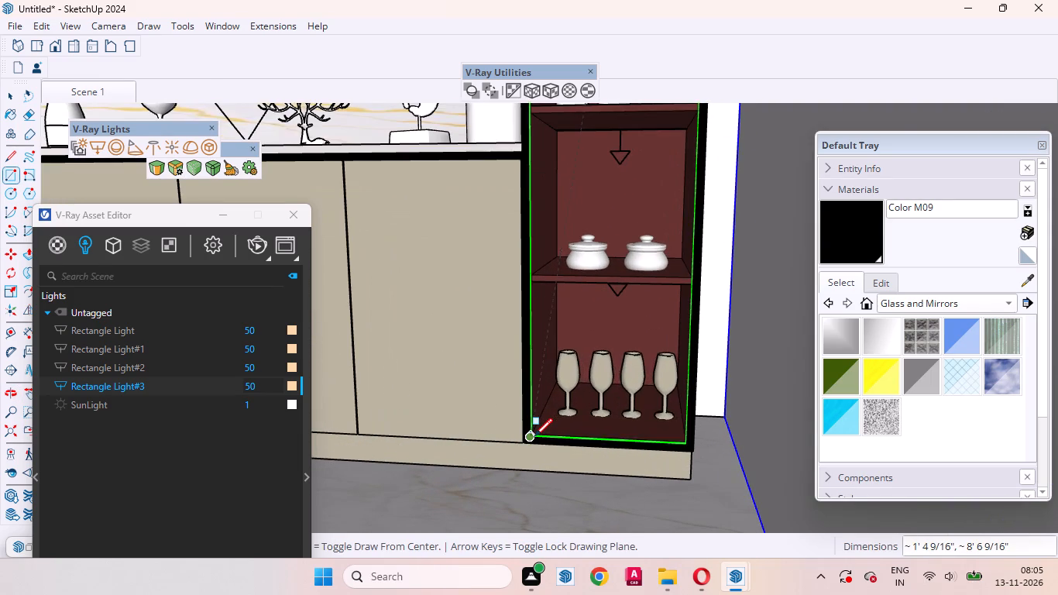
scroll(534, 436, up, 7)
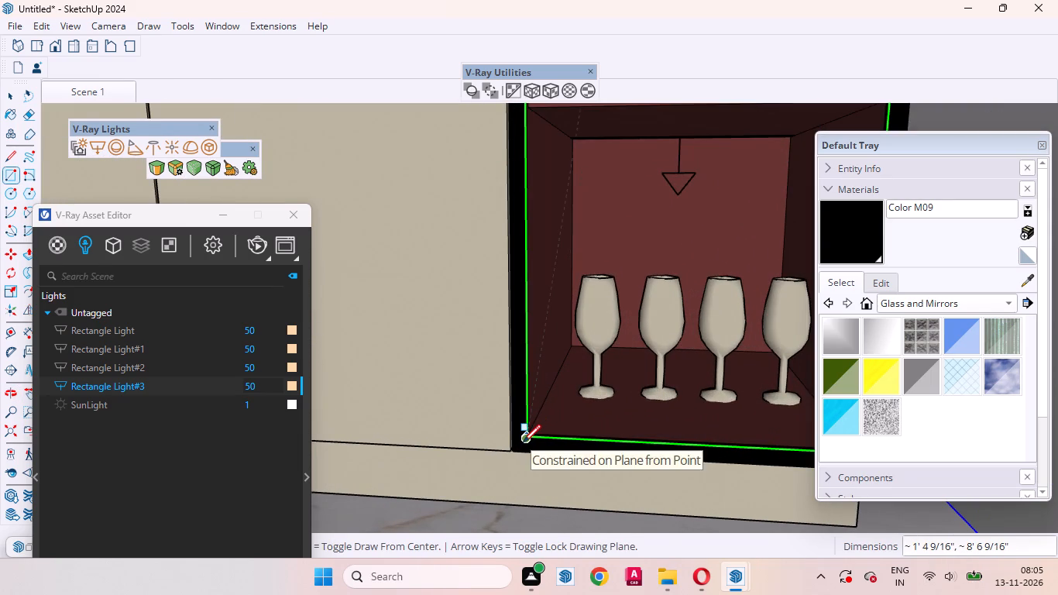
click(523, 442)
key(space)
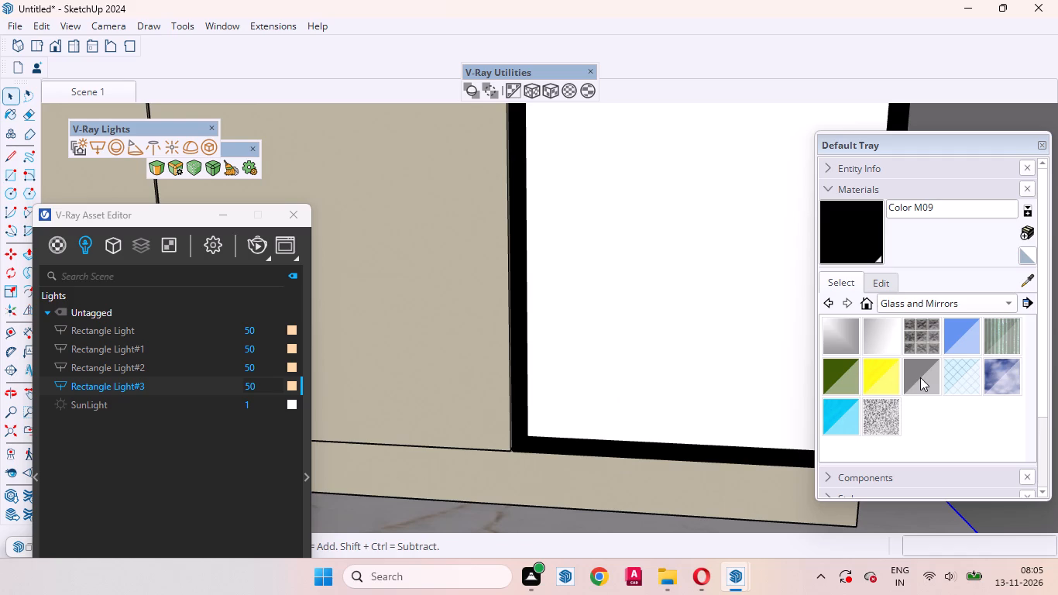
Paint the new panel on the tall shelf unit's front with Translucent Glass Gray.
click(920, 377)
click(692, 346)
scroll(675, 428, down, 4)
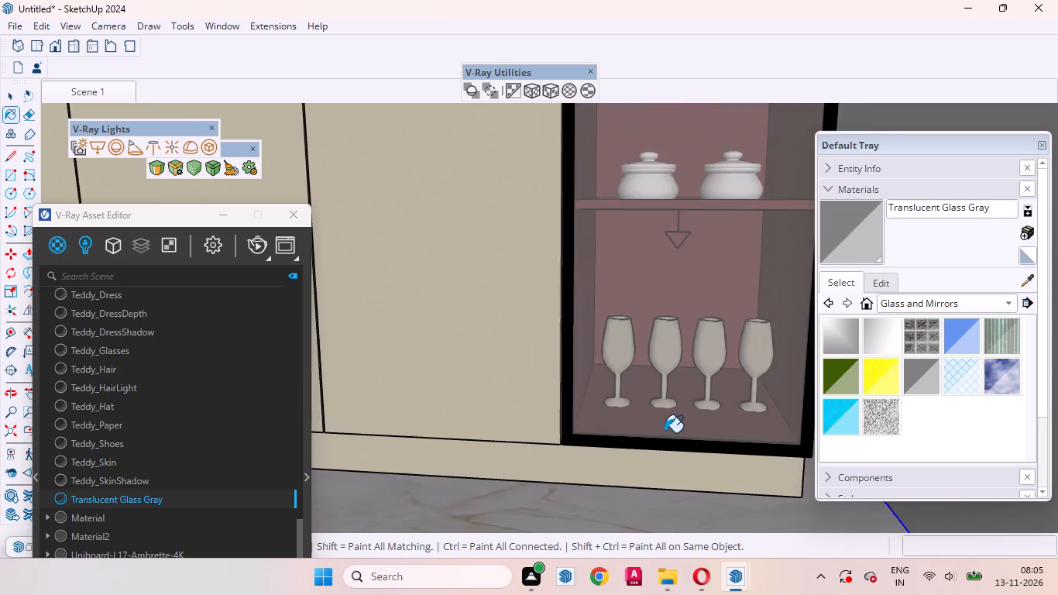
scroll(665, 432, down, 6)
scroll(658, 447, up, 1)
scroll(658, 447, down, 20)
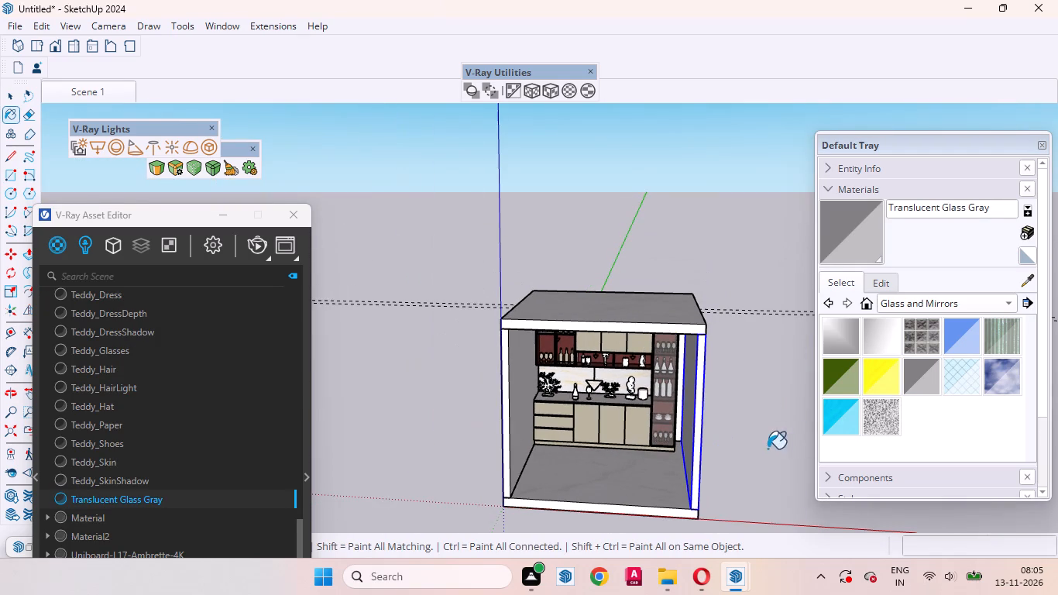
key(space)
click(753, 448)
Sample Uniboard-L17-Ambrette-4K from the upper display unit's back panel and paint it onto the grey shelf under the bottles.
scroll(560, 335, up, 17)
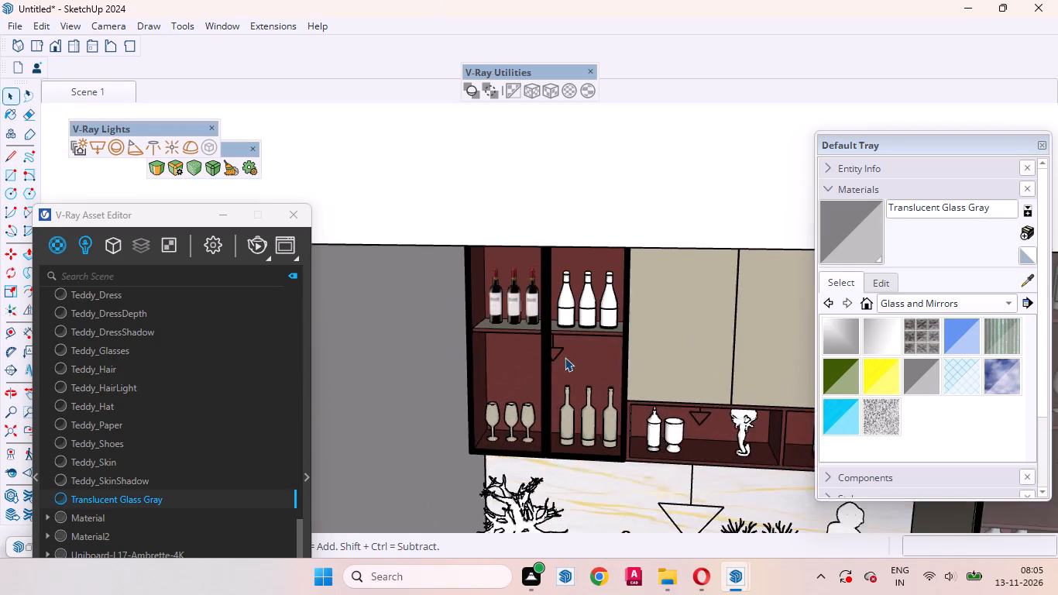
scroll(565, 357, up, 4)
scroll(576, 376, down, 2)
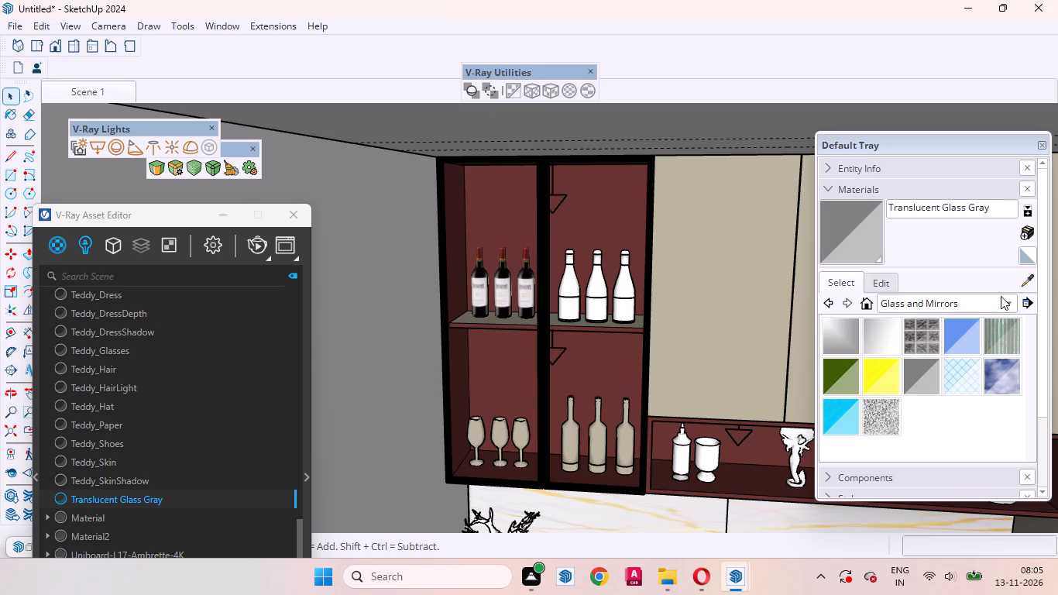
click(1025, 280)
click(608, 373)
key(space)
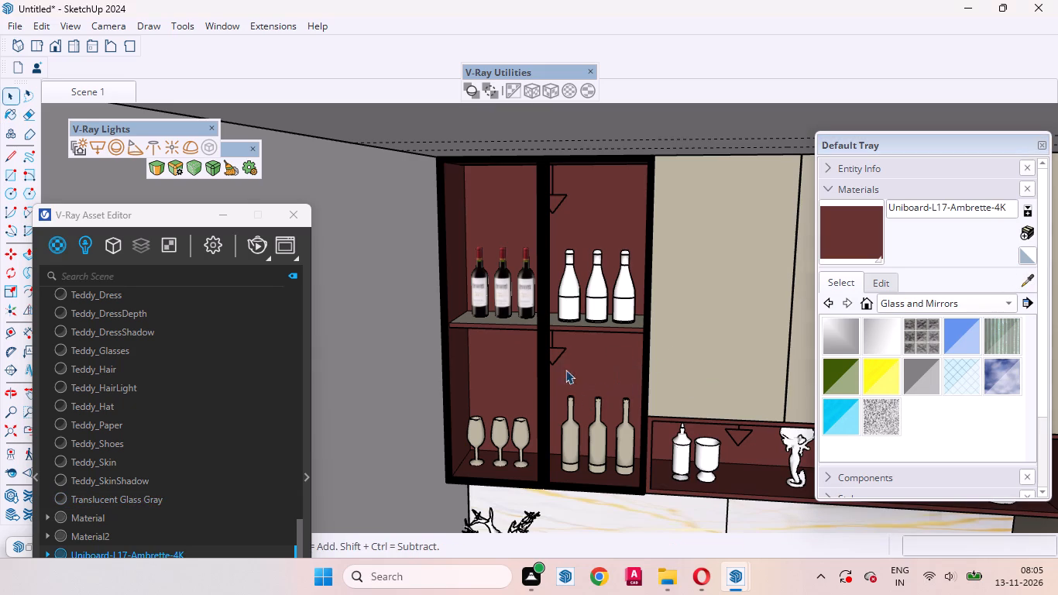
double_click(592, 361)
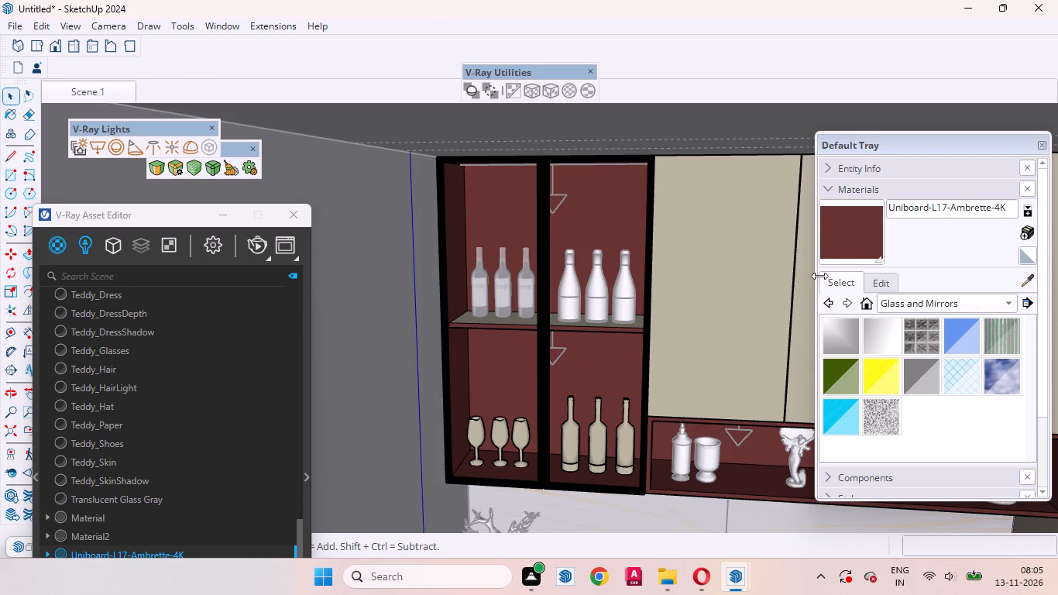
click(846, 242)
scroll(448, 318, up, 9)
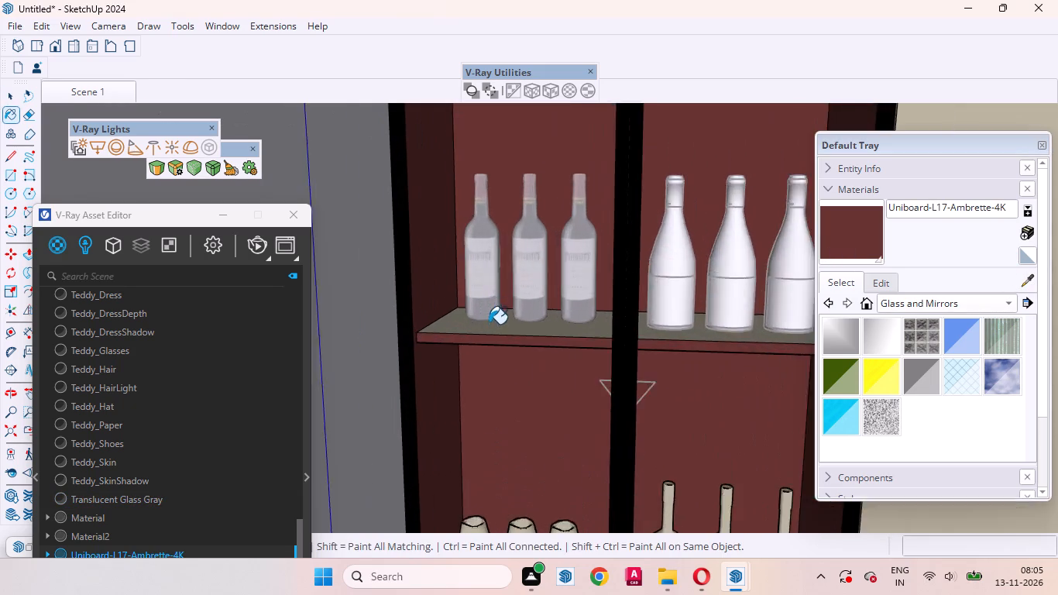
scroll(489, 324, up, 2)
click(517, 324)
scroll(516, 370, down, 7)
key(space)
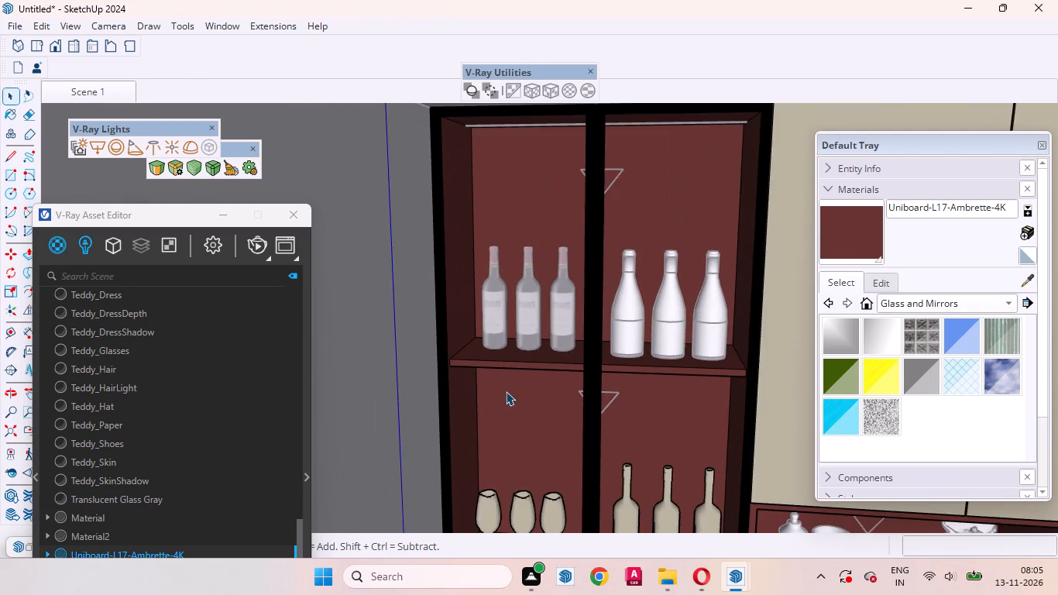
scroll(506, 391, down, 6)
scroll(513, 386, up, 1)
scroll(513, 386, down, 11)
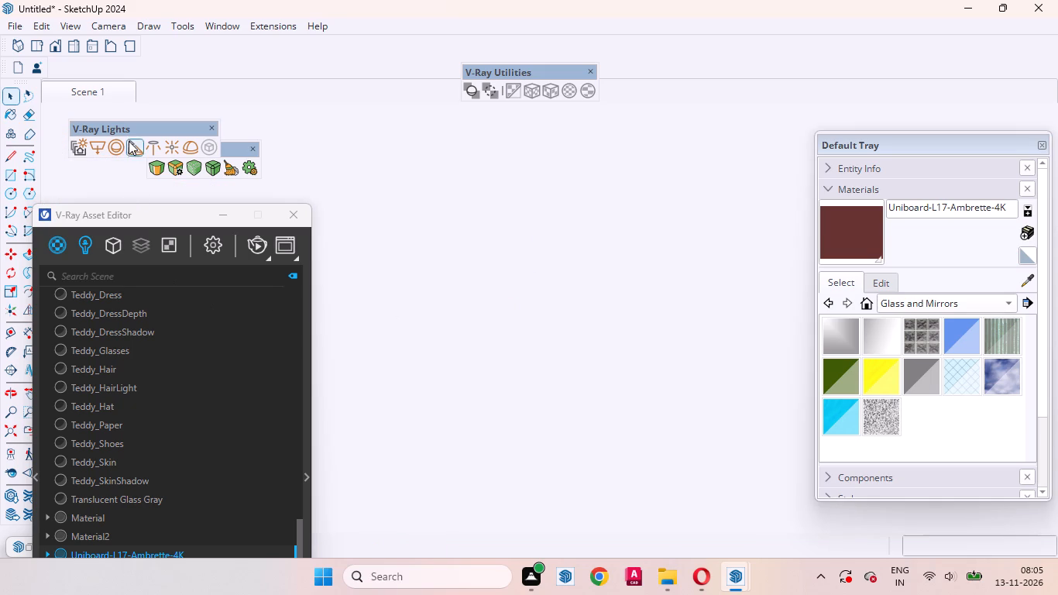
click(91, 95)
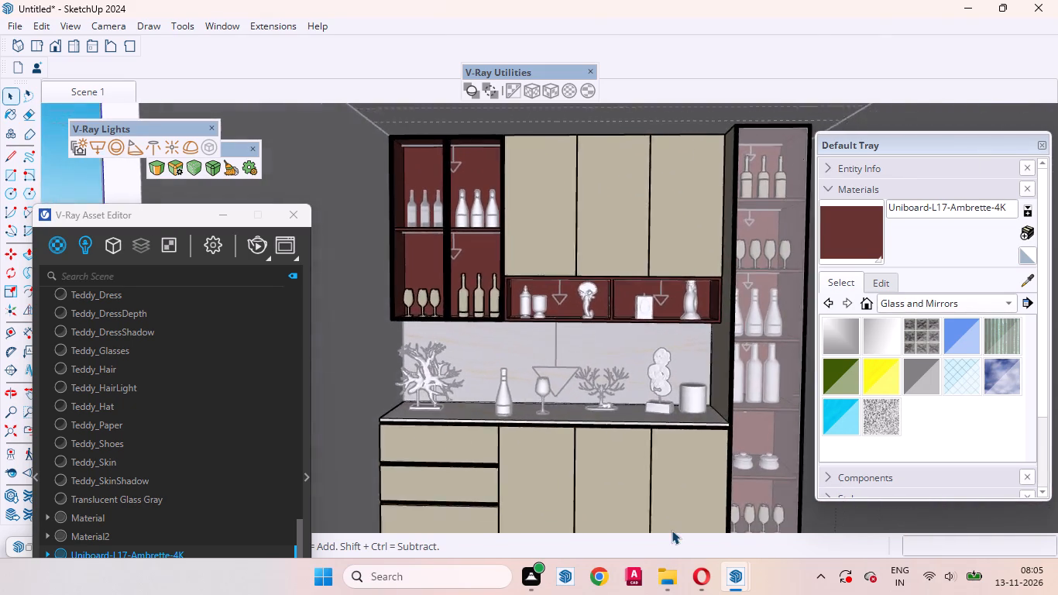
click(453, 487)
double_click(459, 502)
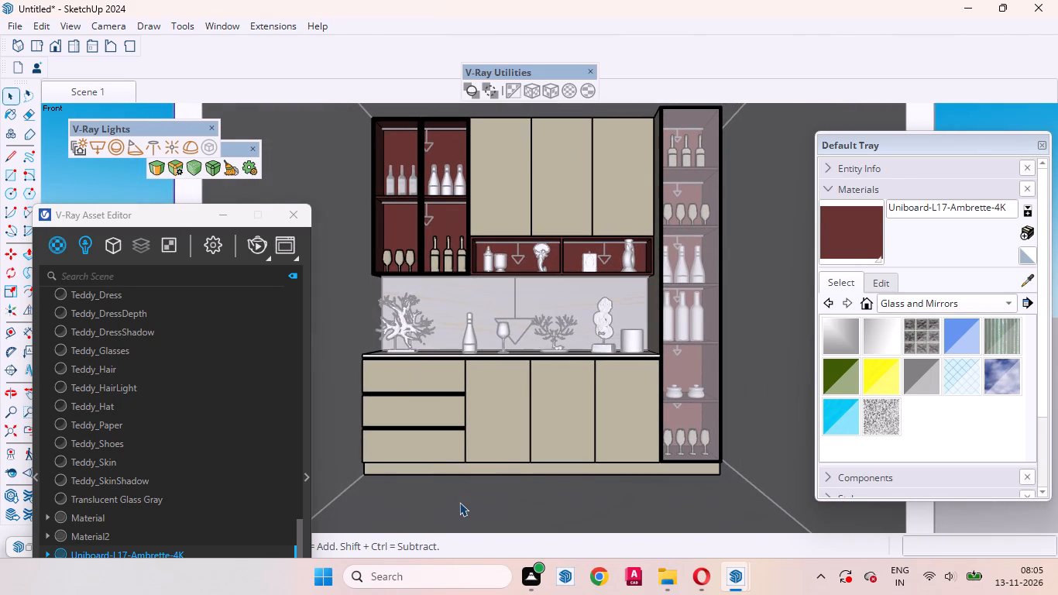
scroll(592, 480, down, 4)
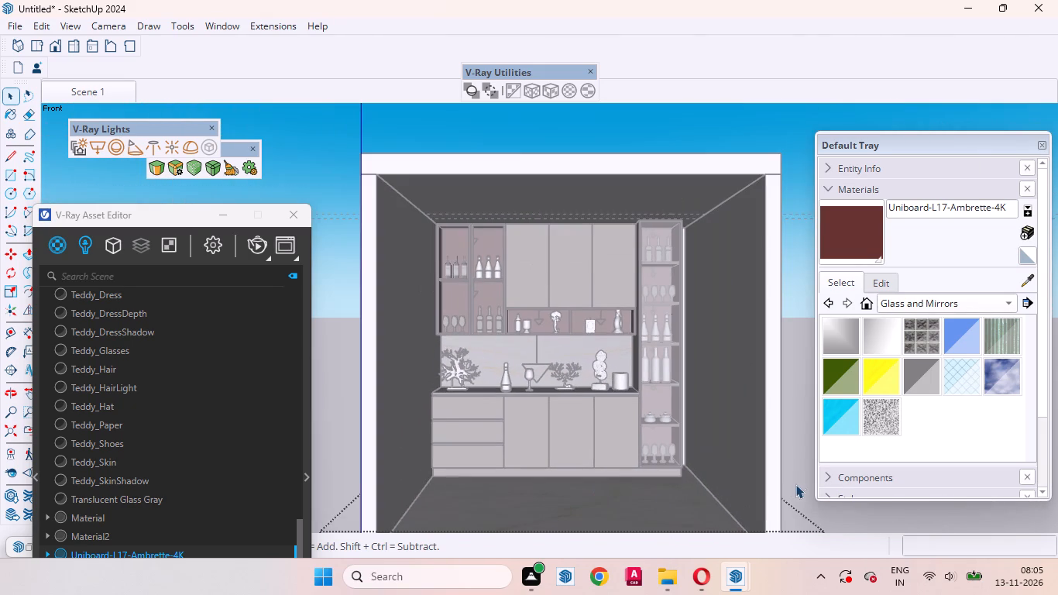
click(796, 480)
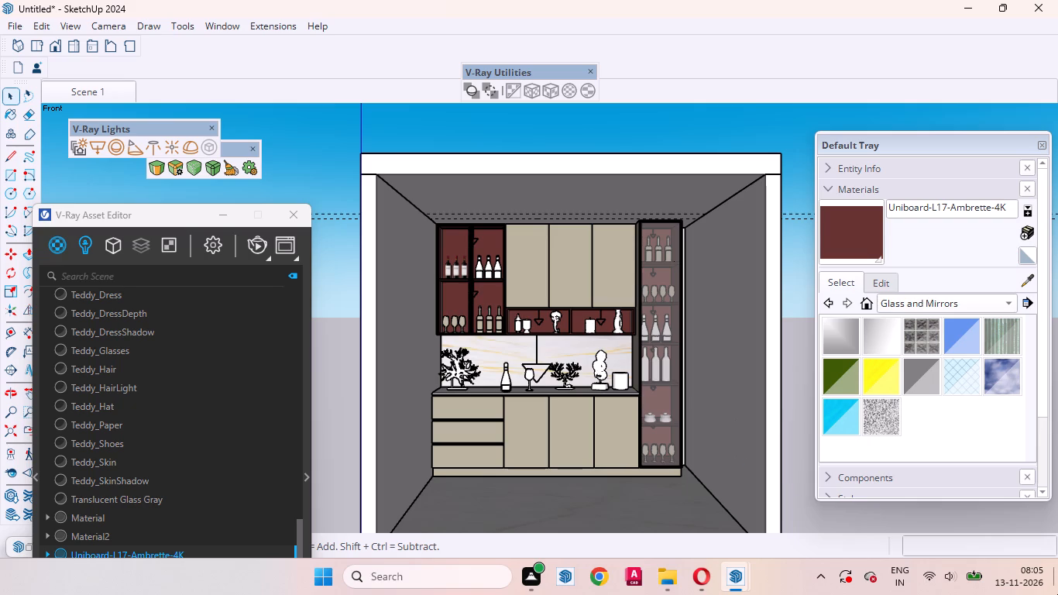
Sample black Color M09 from the upper display unit's frame and paint it onto the beige inner top edge of the right-hand opening.
key(r)
scroll(476, 246, up, 12)
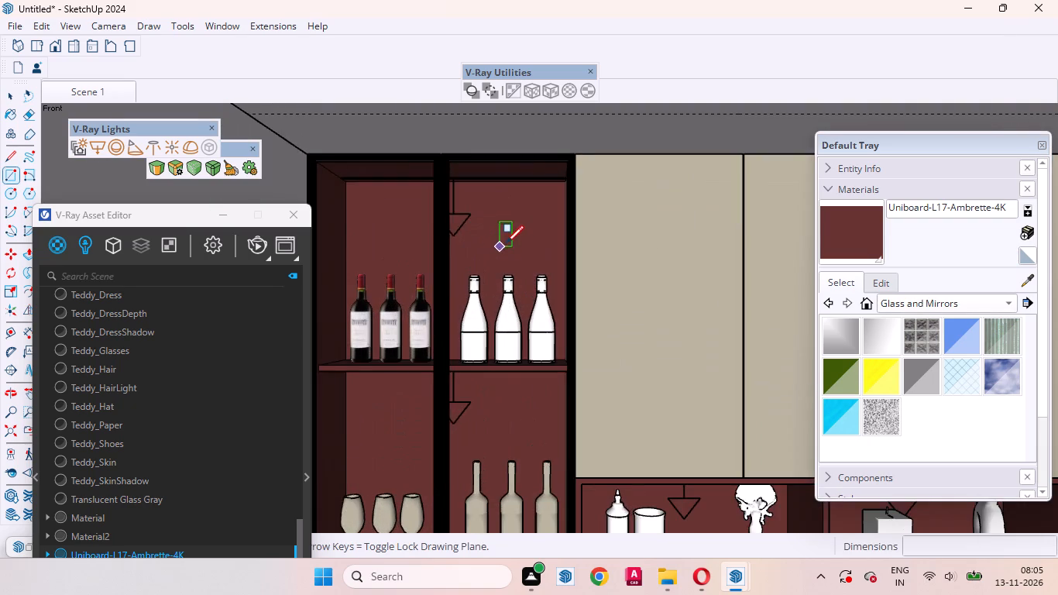
middle_drag(520, 239, 591, 202)
scroll(584, 187, up, 4)
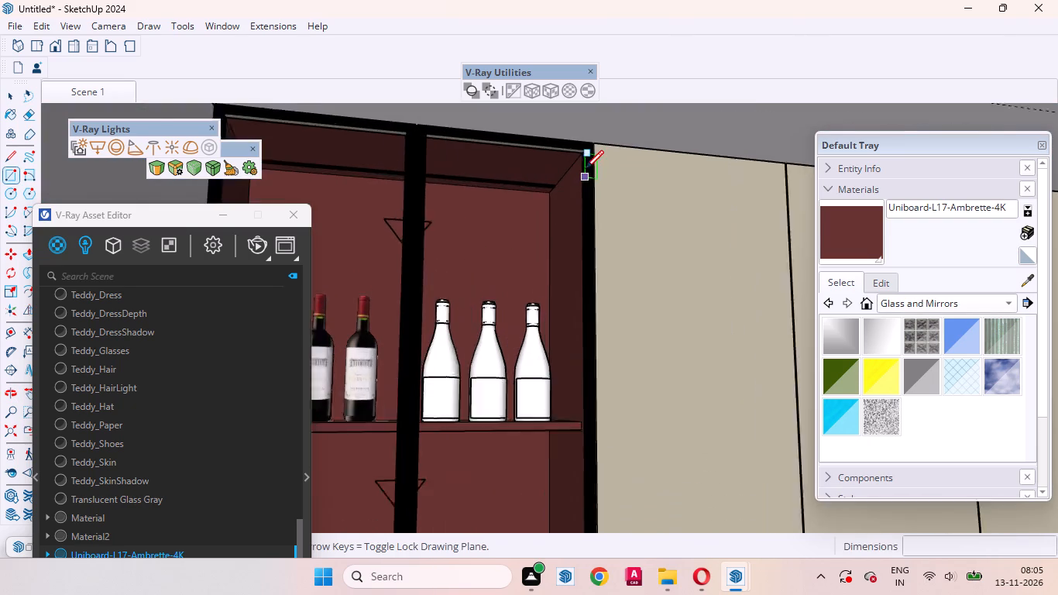
scroll(586, 168, up, 10)
key(space)
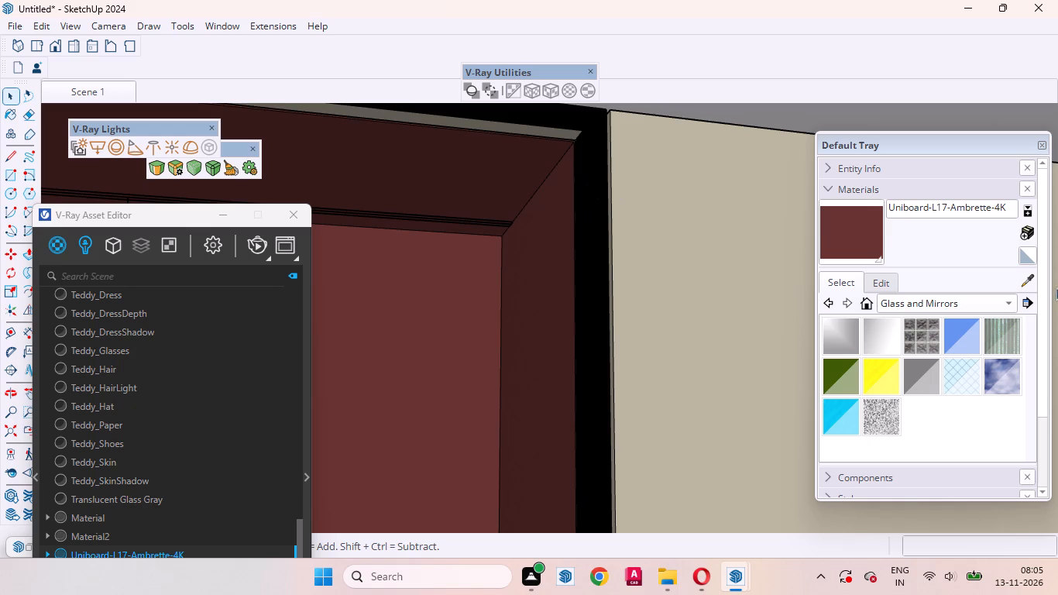
click(1028, 284)
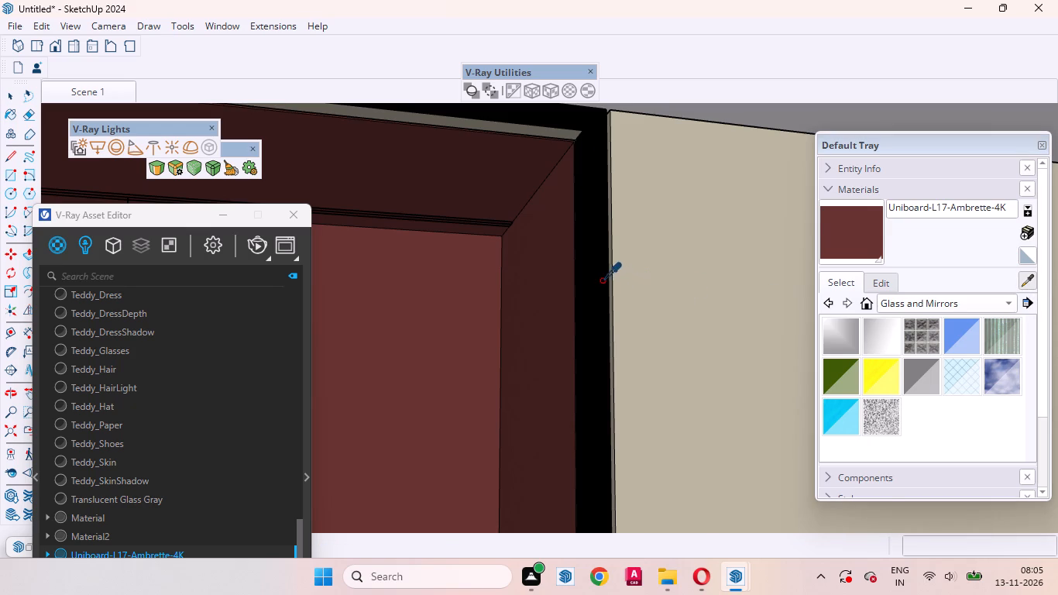
click(602, 280)
drag(12, 98, 28, 98)
click(14, 95)
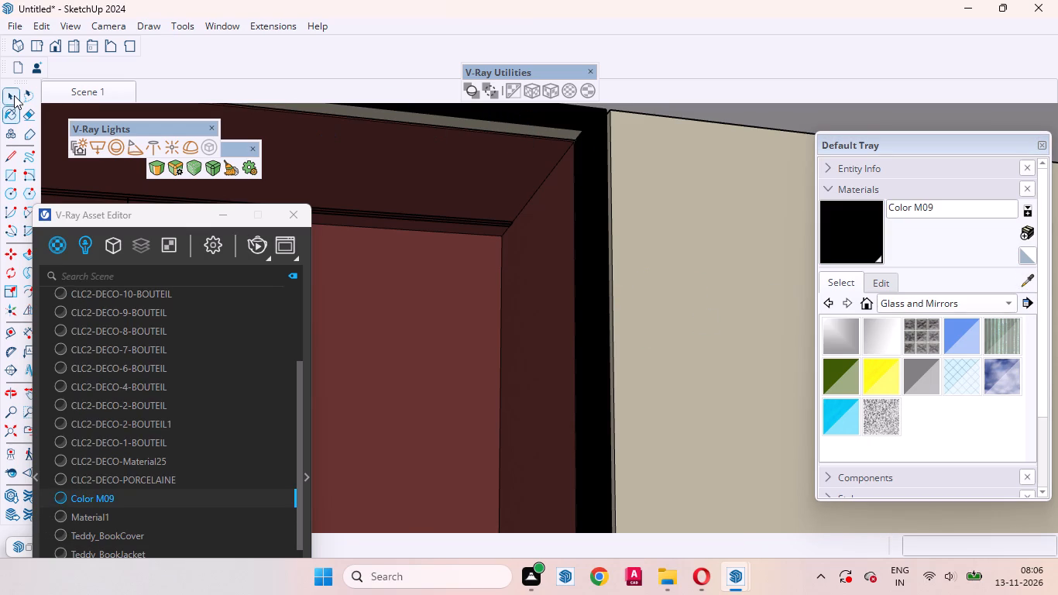
click(558, 132)
click(558, 132)
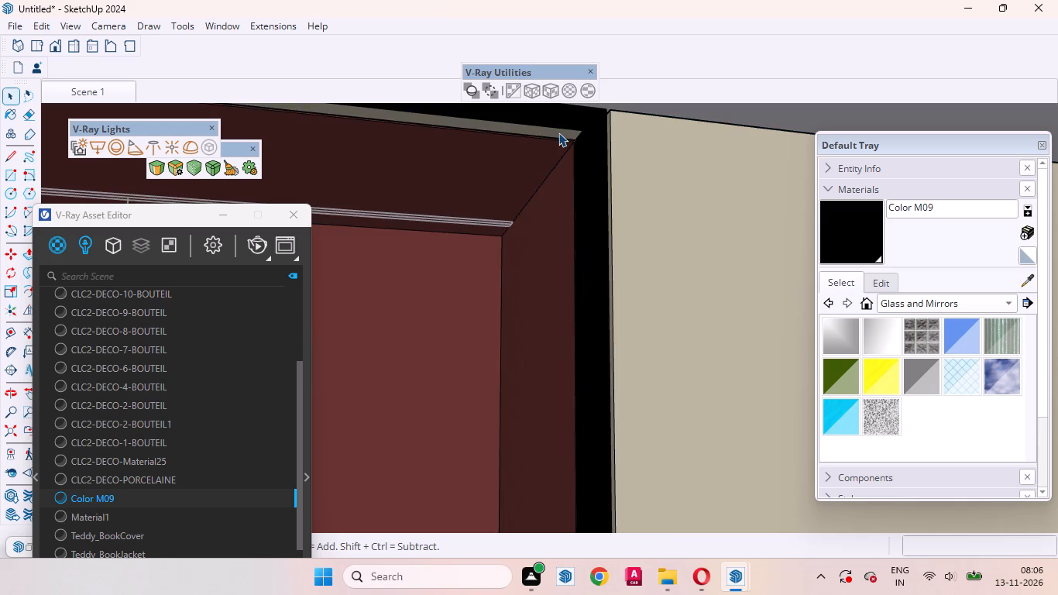
click(558, 132)
click(558, 132)
click(866, 209)
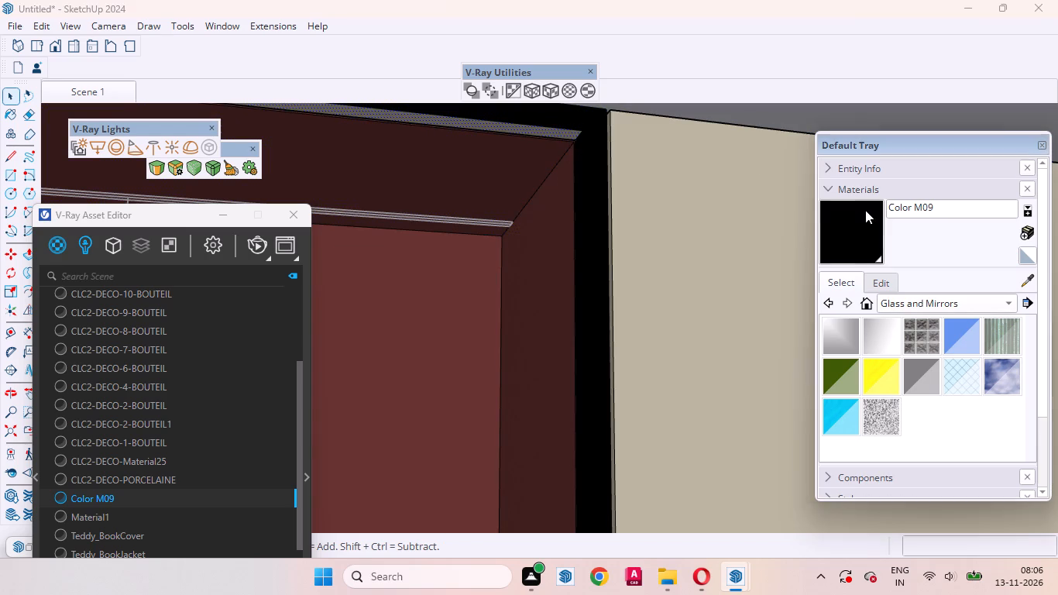
click(544, 132)
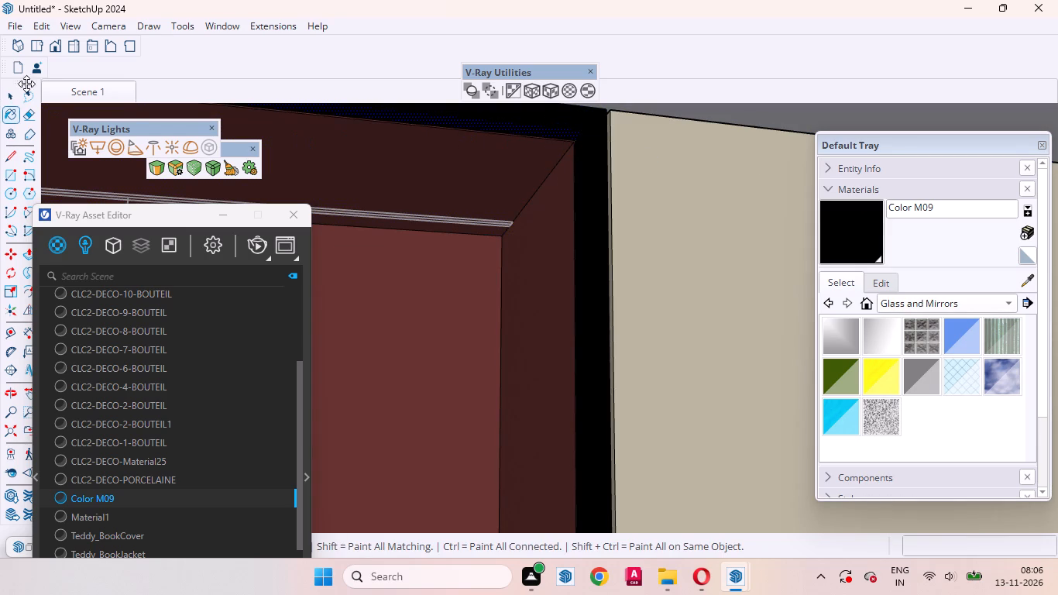
click(12, 101)
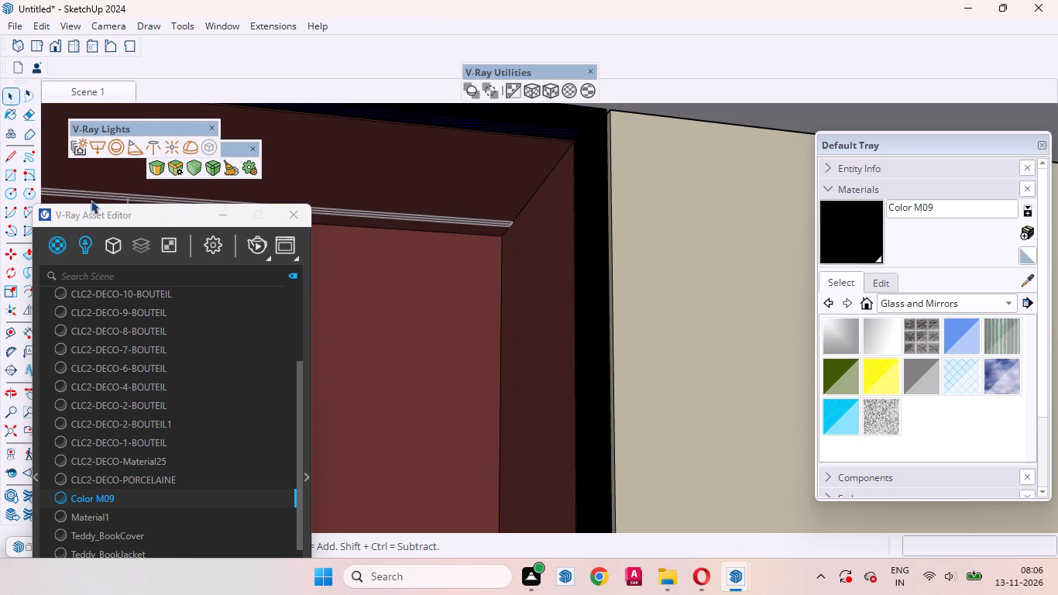
Draw an upright rectangle filling the opening inside the right-hand black frame of the upper display unit.
click(12, 174)
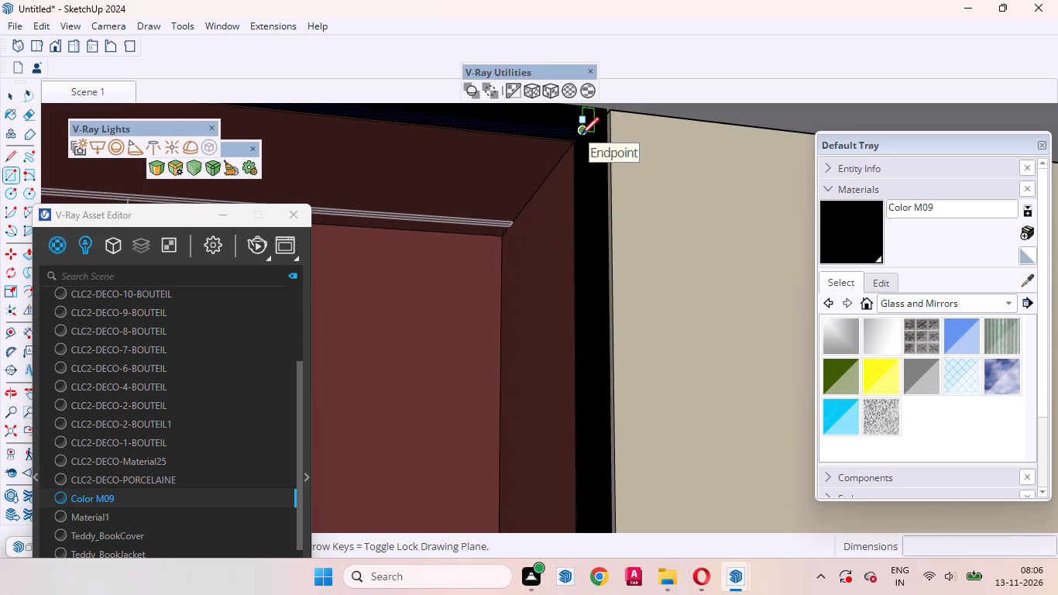
scroll(581, 135, up, 8)
middle_drag(551, 140, 622, 128)
scroll(620, 174, down, 2)
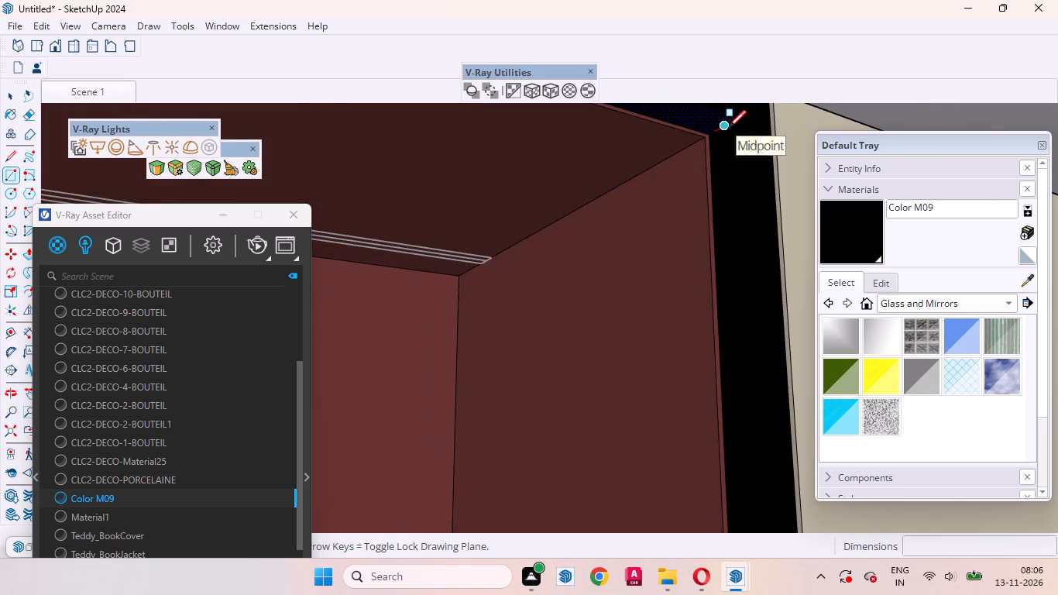
click(727, 129)
scroll(630, 256, down, 14)
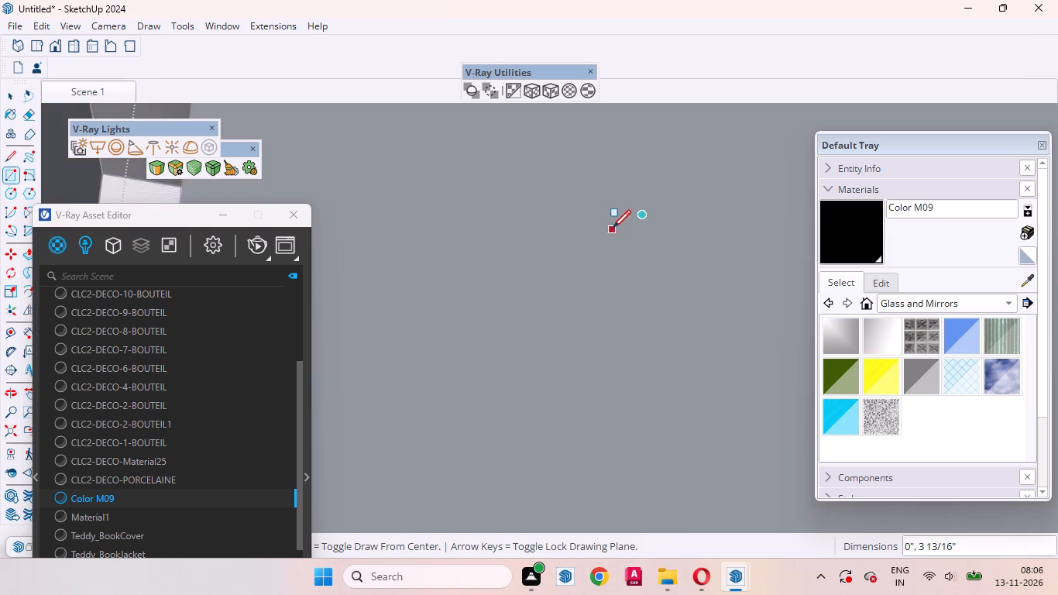
scroll(613, 228, down, 3)
middle_drag(614, 319, 467, 433)
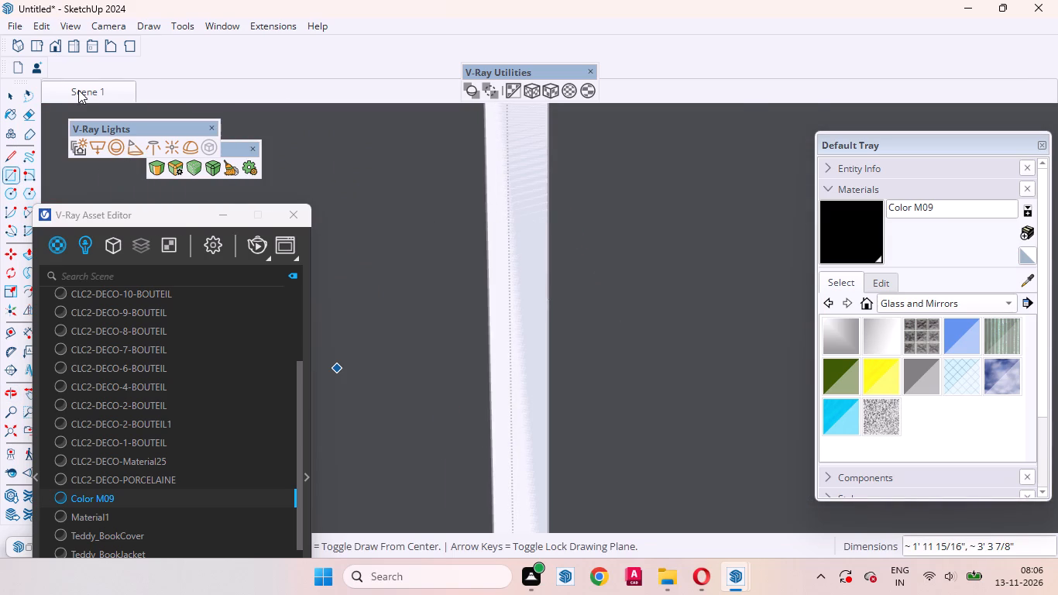
click(78, 92)
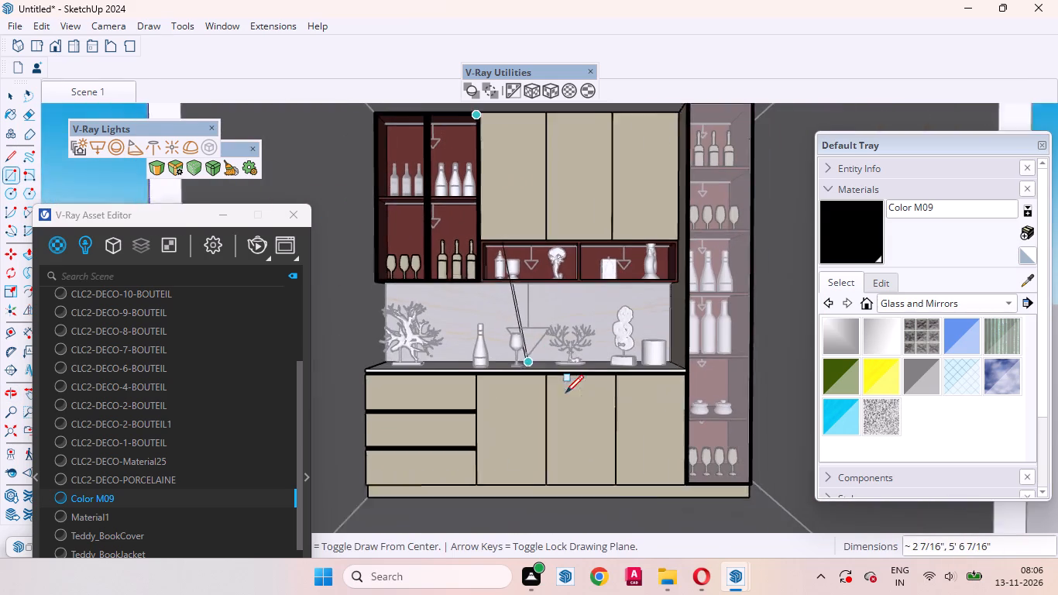
key(Left)
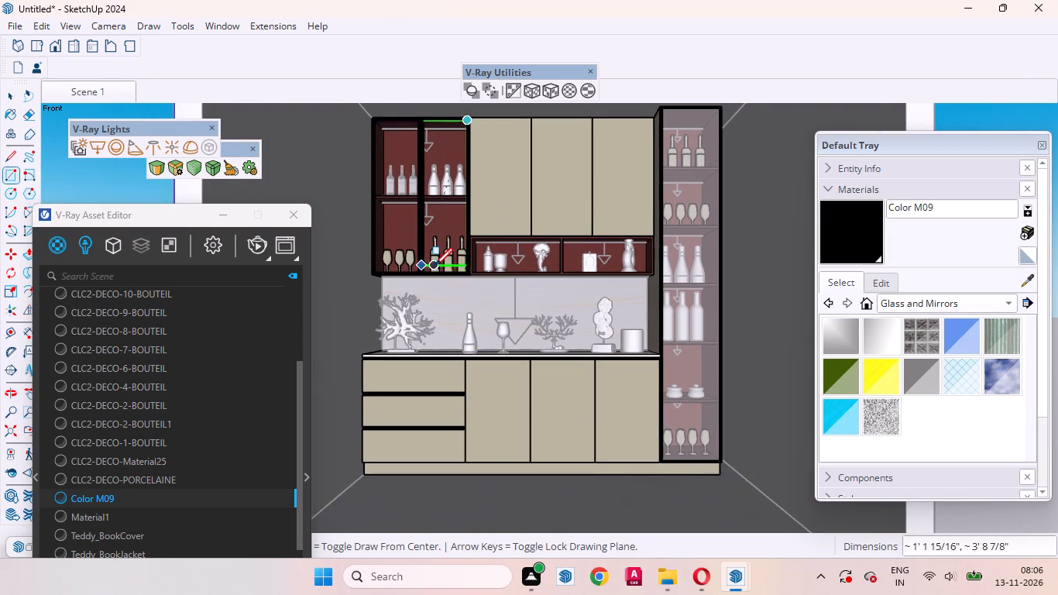
scroll(433, 266, up, 17)
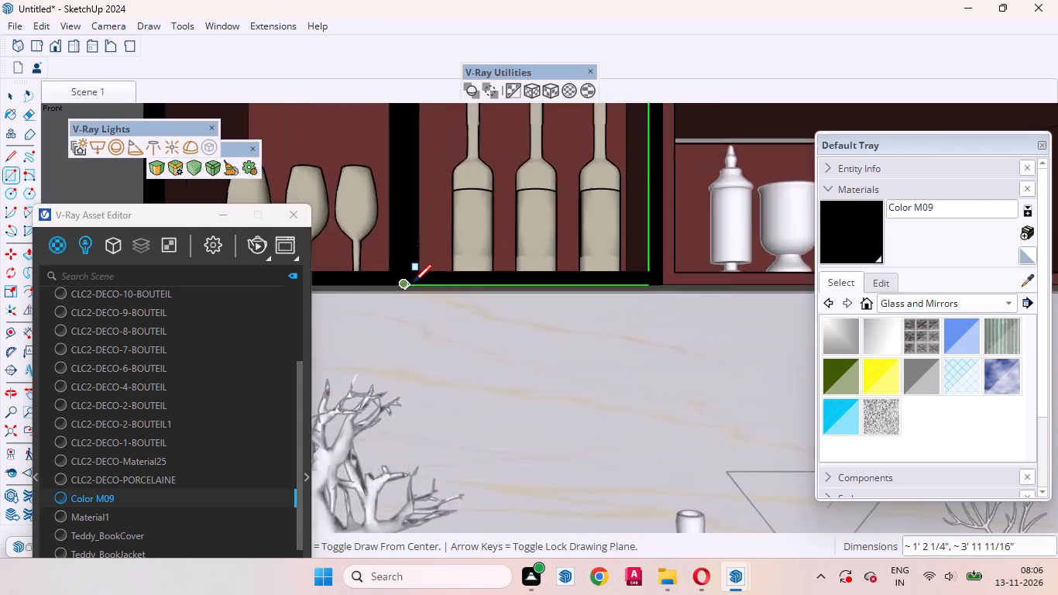
scroll(414, 282, up, 2)
click(418, 265)
scroll(616, 373, down, 2)
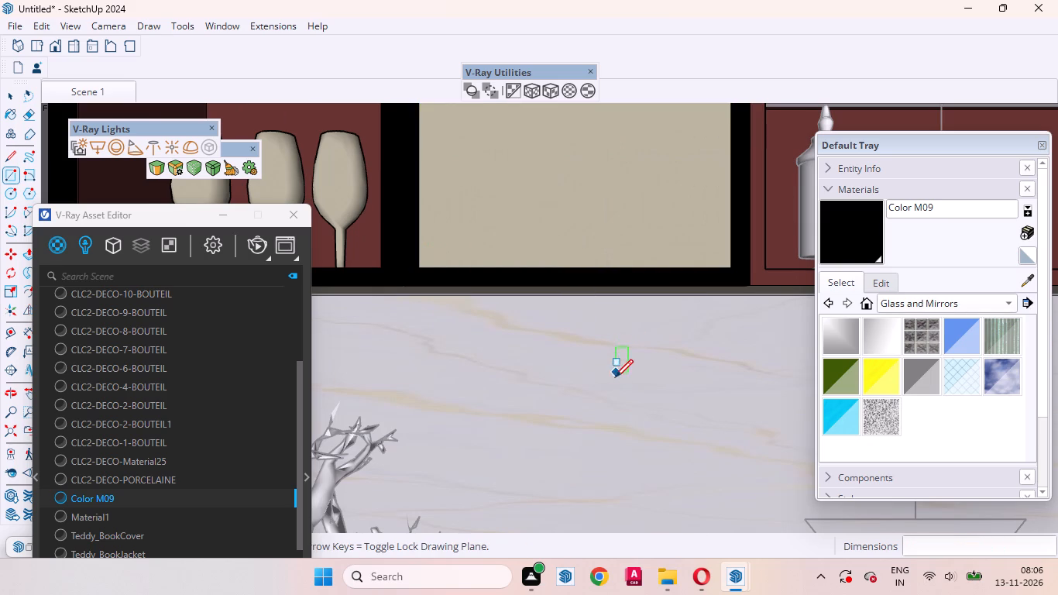
scroll(615, 377, down, 10)
Paint the new panel on the upper display unit's right-hand opening with Translucent Glass Gray.
key(space)
click(919, 372)
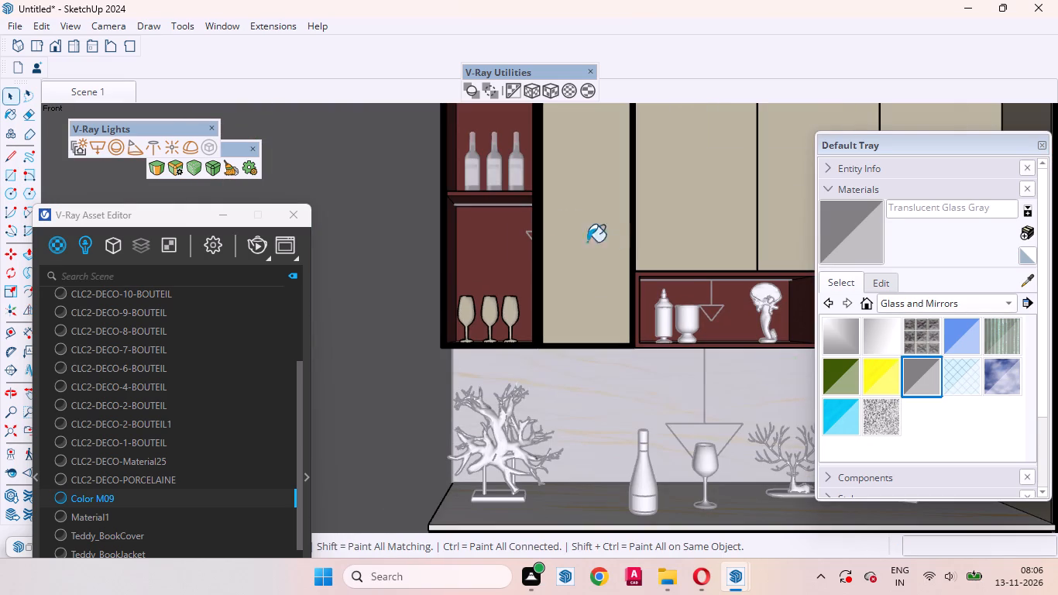
click(577, 218)
key(space)
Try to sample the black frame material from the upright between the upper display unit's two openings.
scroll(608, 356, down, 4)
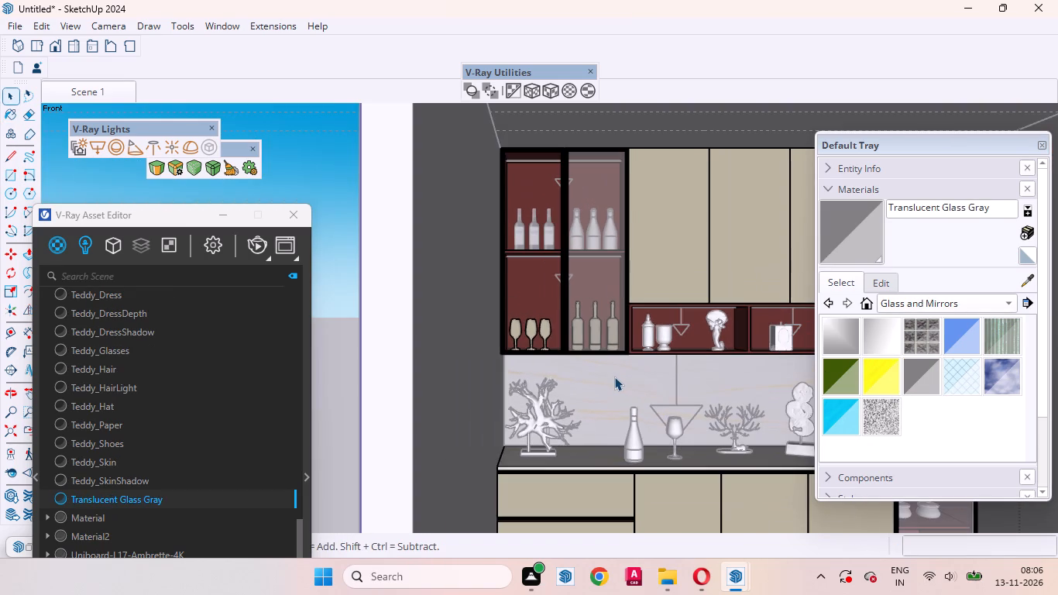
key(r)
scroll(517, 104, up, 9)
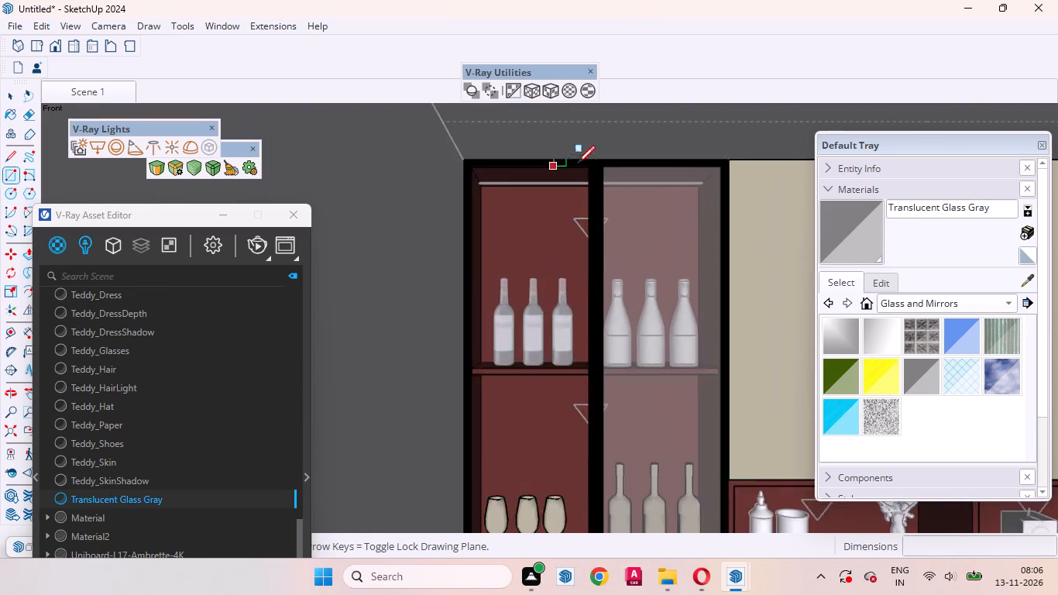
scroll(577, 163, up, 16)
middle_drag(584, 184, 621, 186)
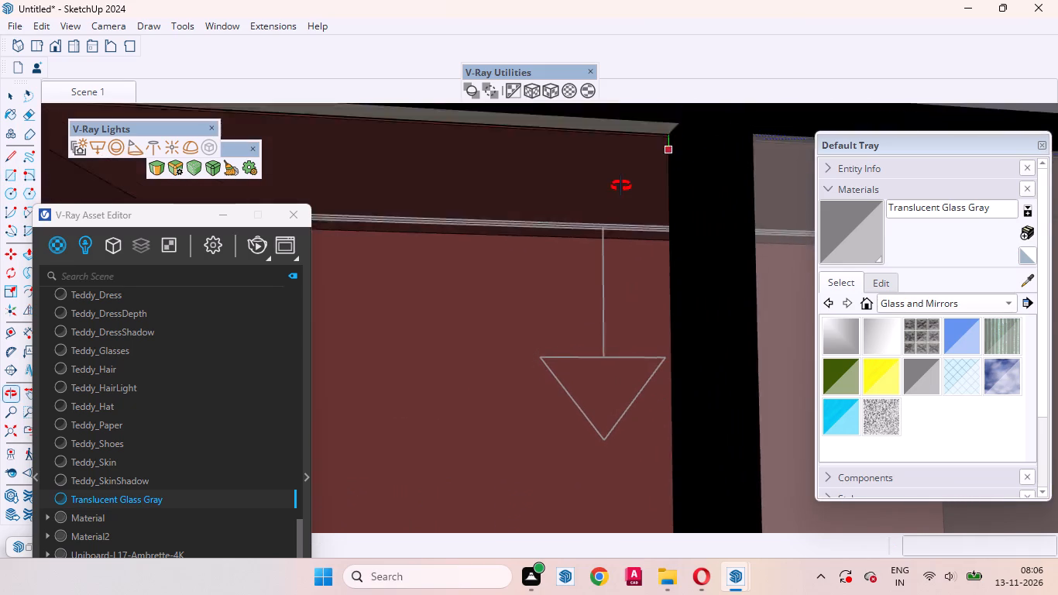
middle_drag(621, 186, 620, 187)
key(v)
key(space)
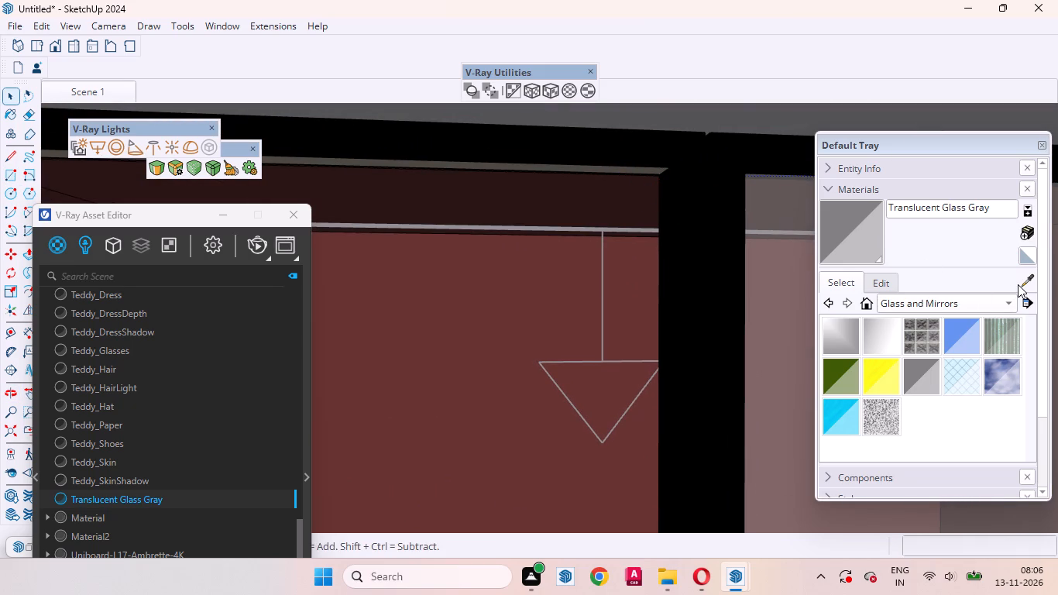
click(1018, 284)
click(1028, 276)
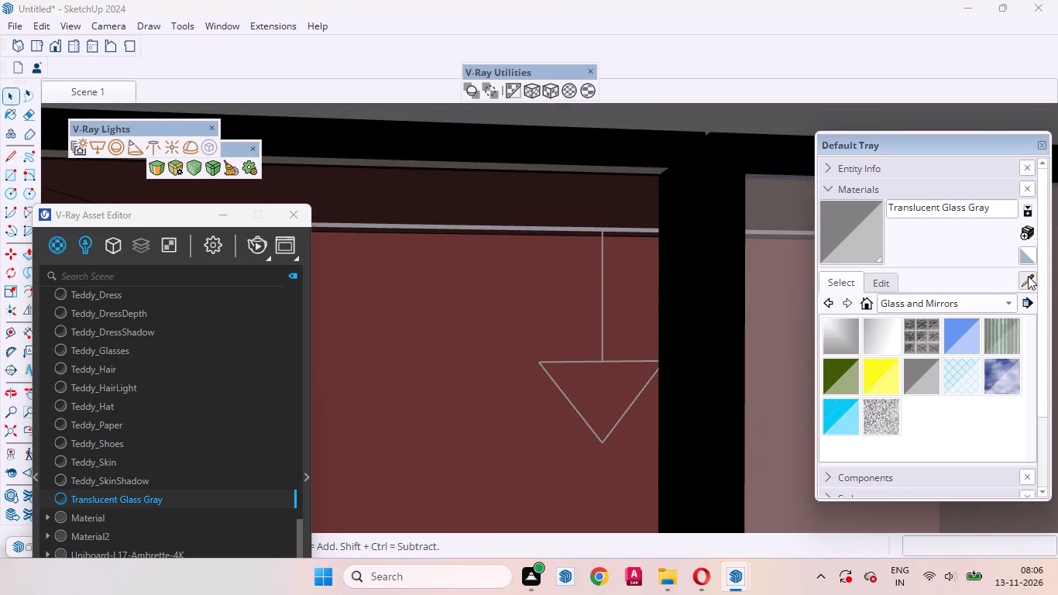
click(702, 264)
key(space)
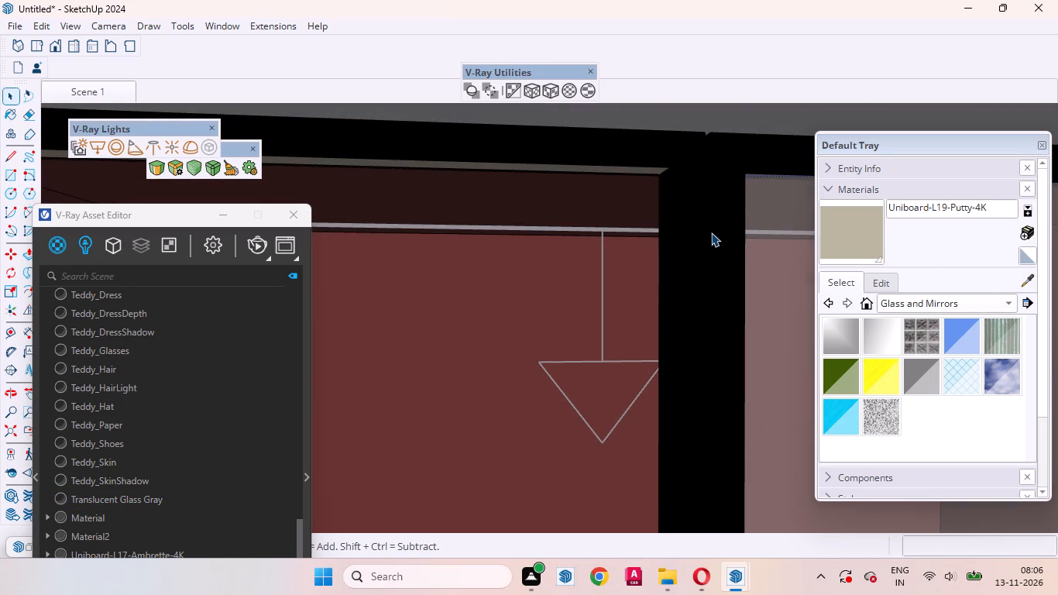
Sample black Color M09 from the upright between the openings and paint it onto the left-hand opening's beige inner top edge.
click(1032, 278)
scroll(838, 221, up, 4)
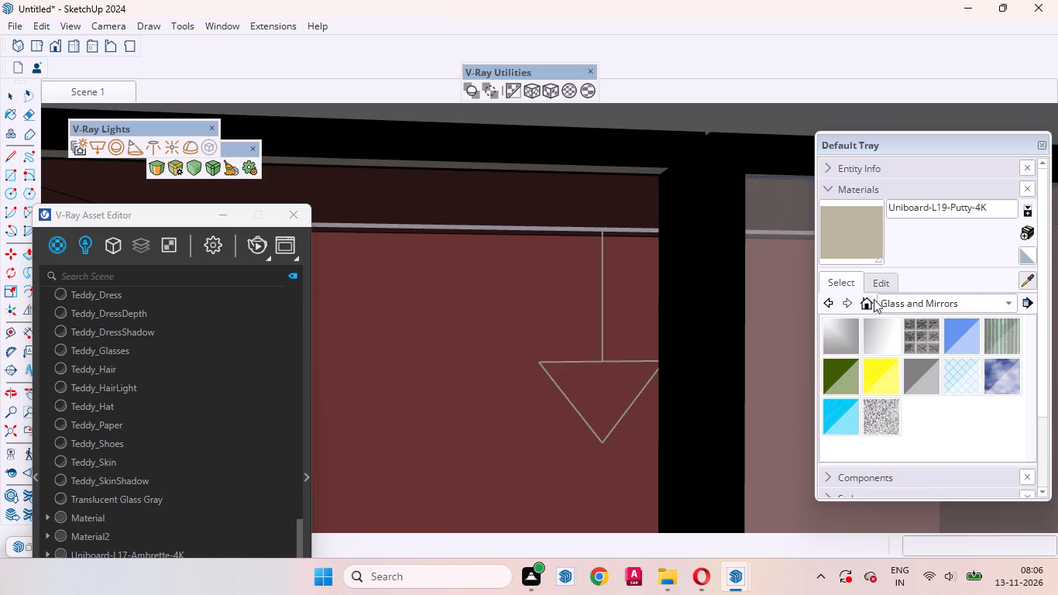
scroll(731, 243, up, 7)
middle_drag(709, 249, 609, 267)
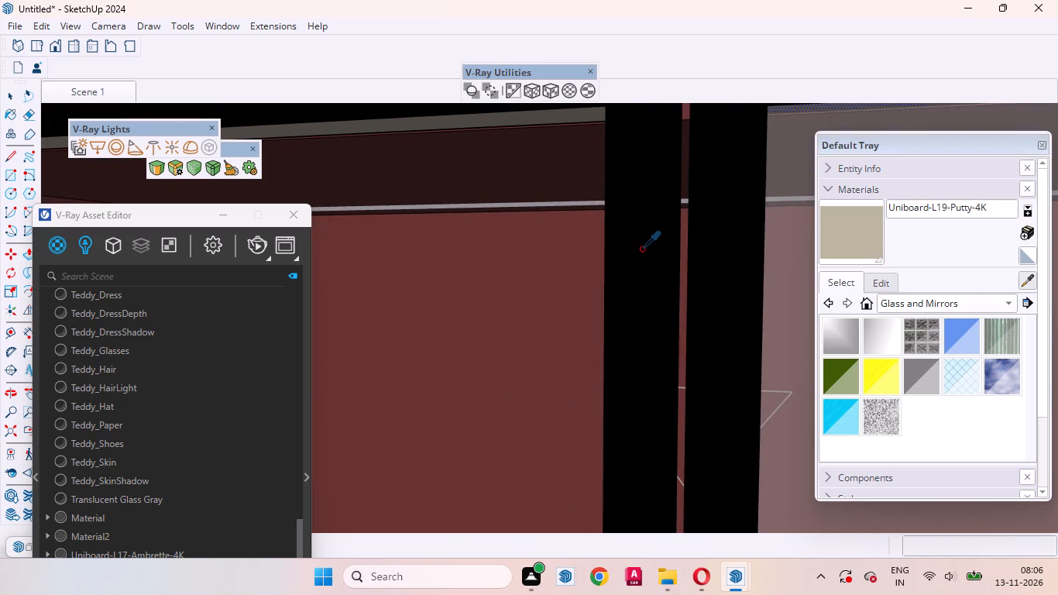
click(641, 249)
key(space)
scroll(690, 337, down, 3)
middle_drag(566, 287, 621, 225)
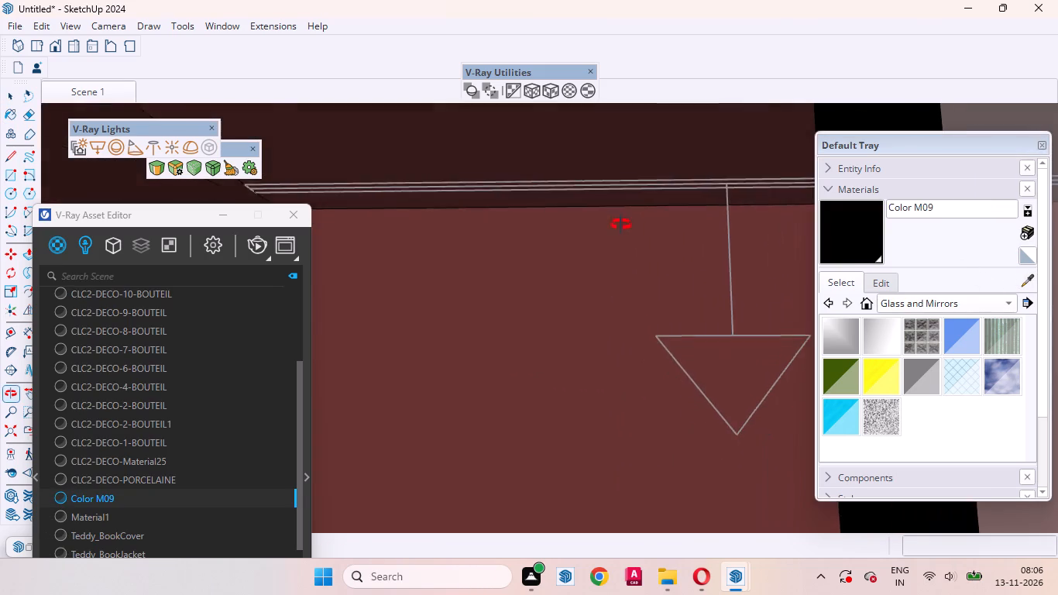
middle_drag(621, 225, 621, 230)
scroll(606, 337, down, 3)
scroll(718, 139, up, 2)
click(717, 125)
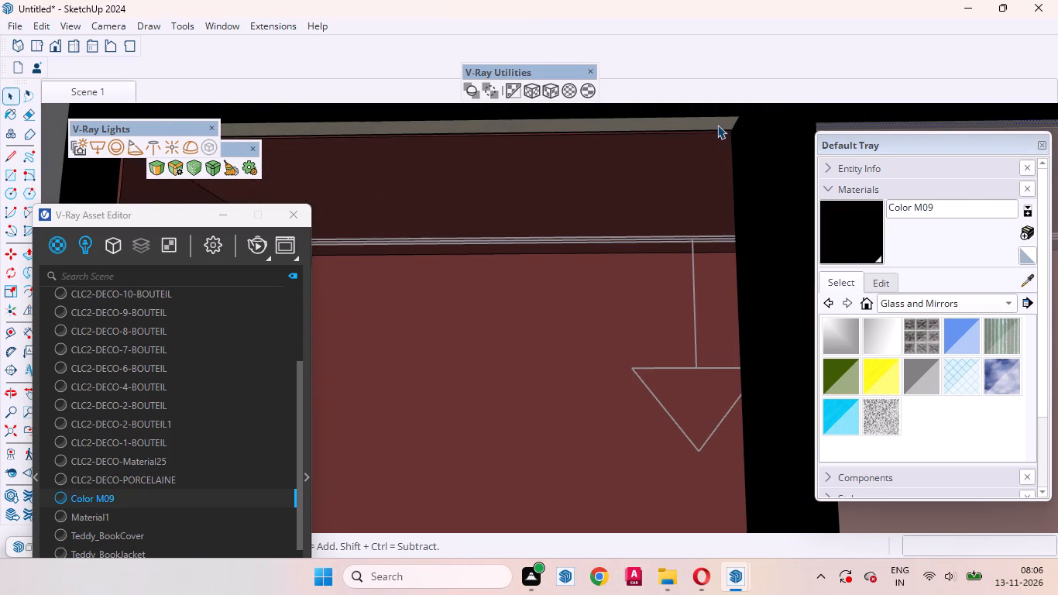
click(843, 237)
click(702, 126)
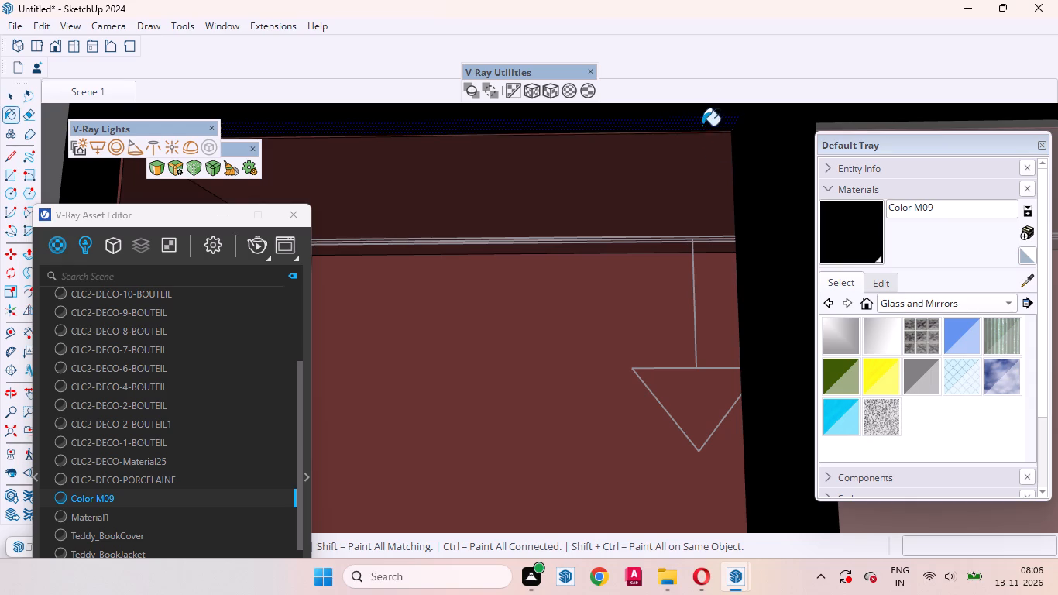
key(space)
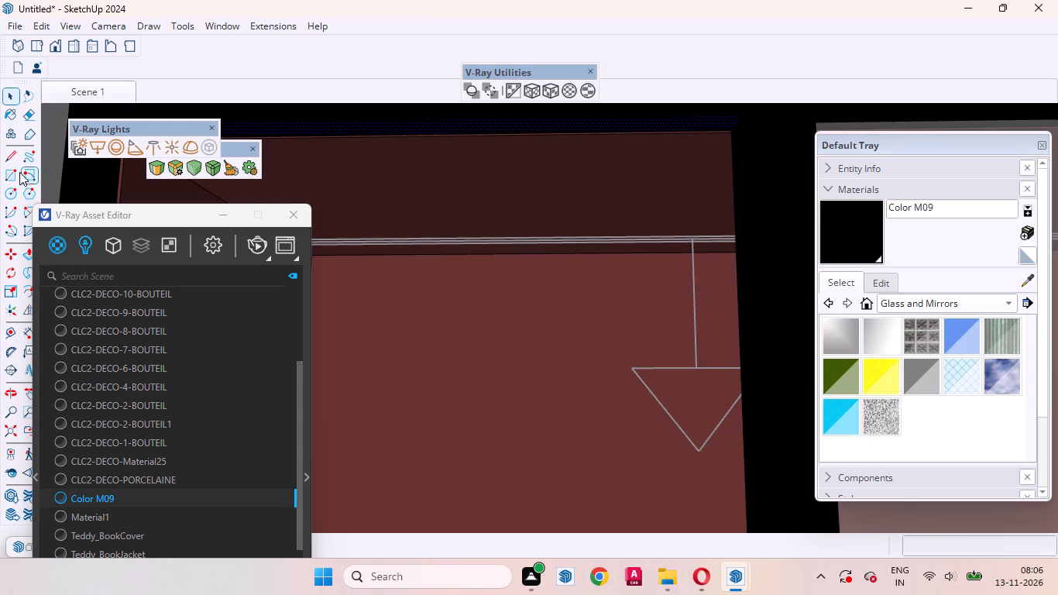
Draw an upright rectangle about 1' 1 1/2" by 3' 11" filling the opening inside the upper display unit's left-hand black frame.
click(14, 170)
scroll(414, 396, down, 2)
middle_drag(528, 317, 558, 277)
scroll(637, 388, down, 2)
scroll(665, 232, up, 10)
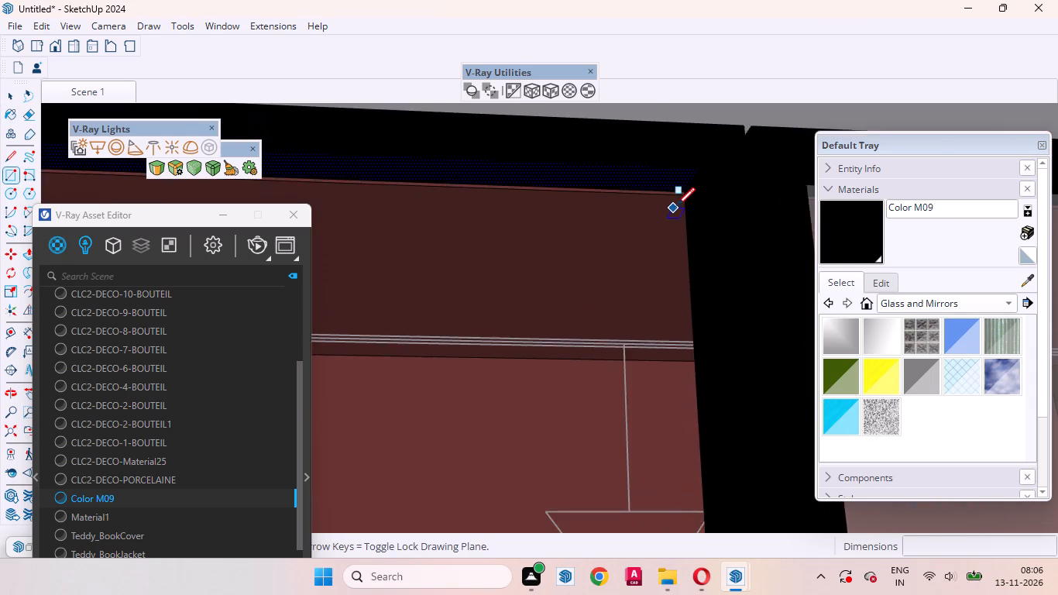
click(693, 178)
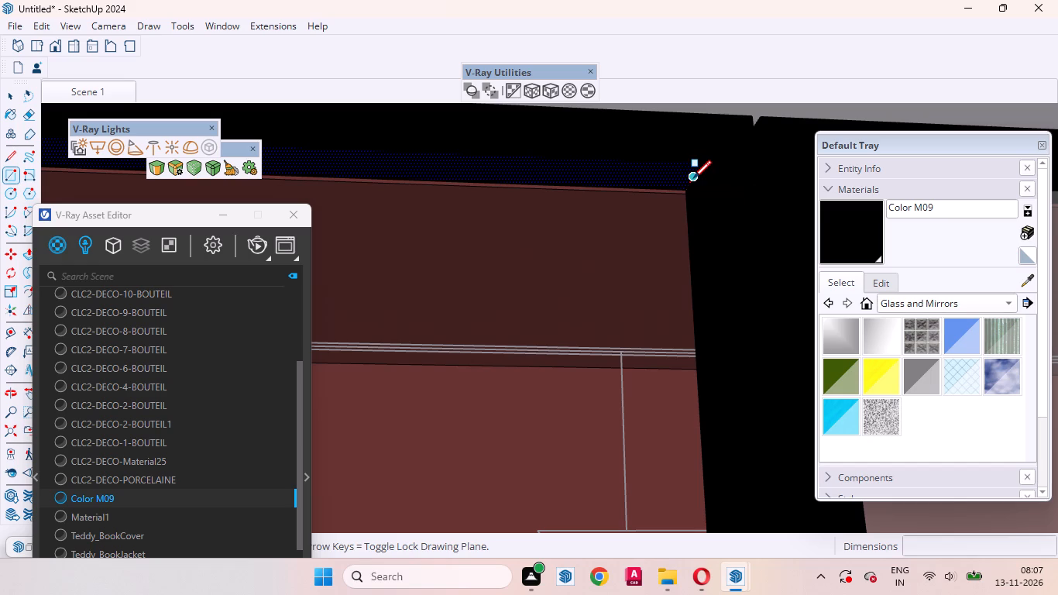
click(112, 90)
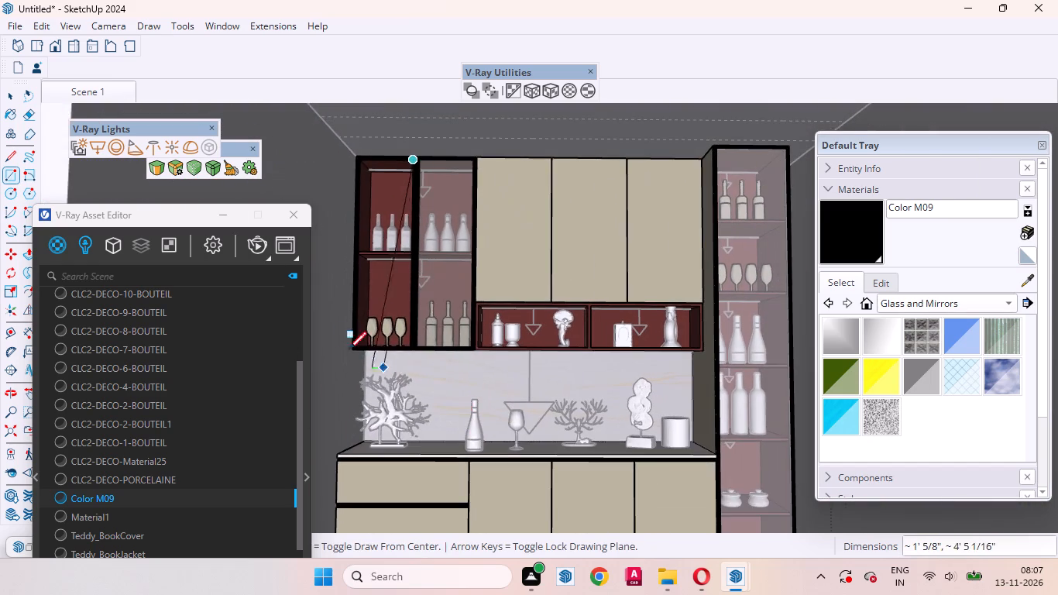
key(Left)
scroll(368, 300, up, 6)
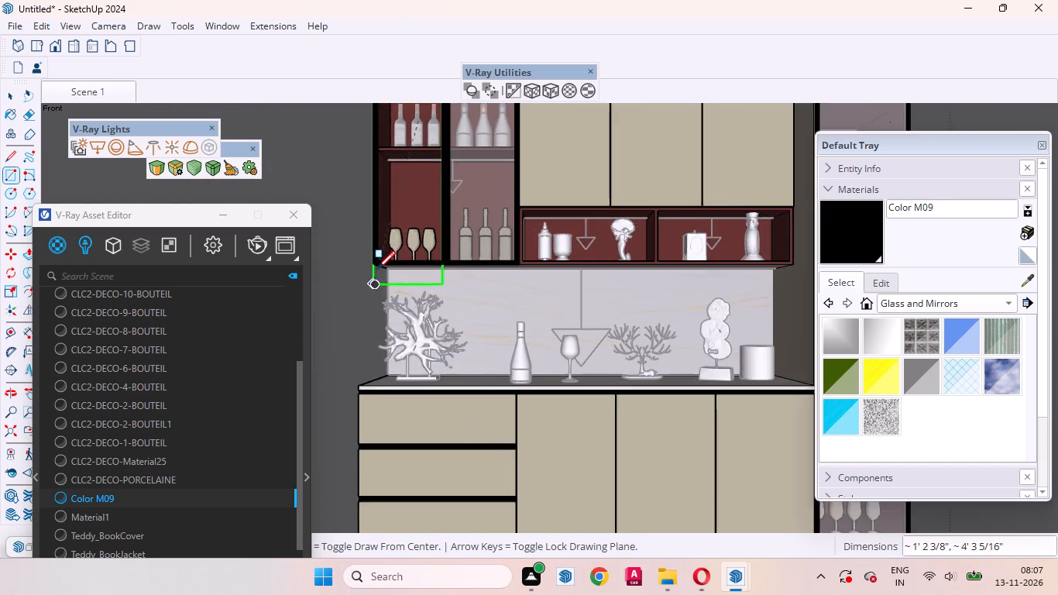
scroll(377, 269, up, 15)
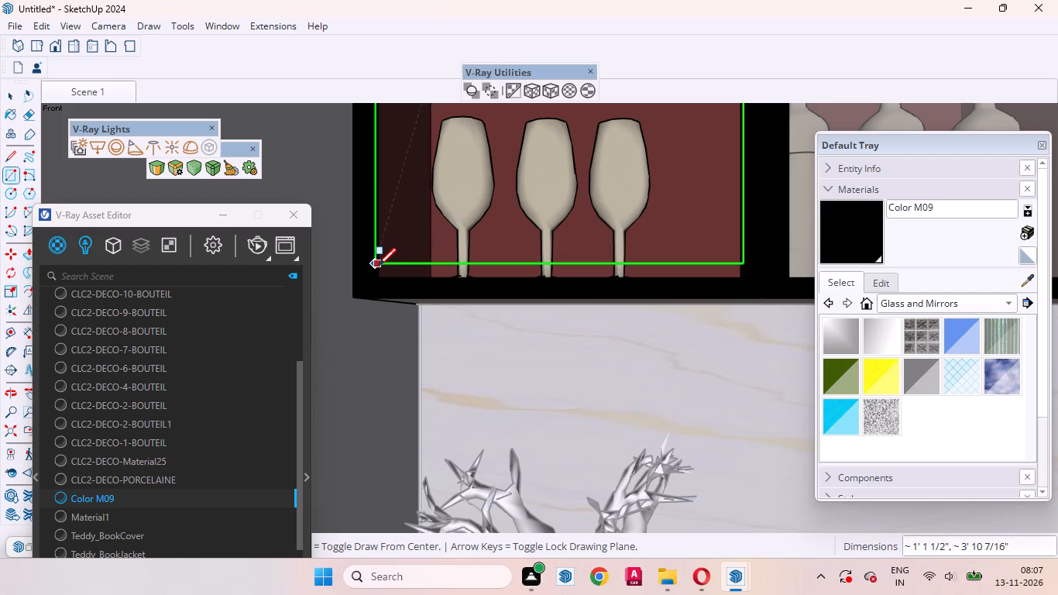
click(377, 278)
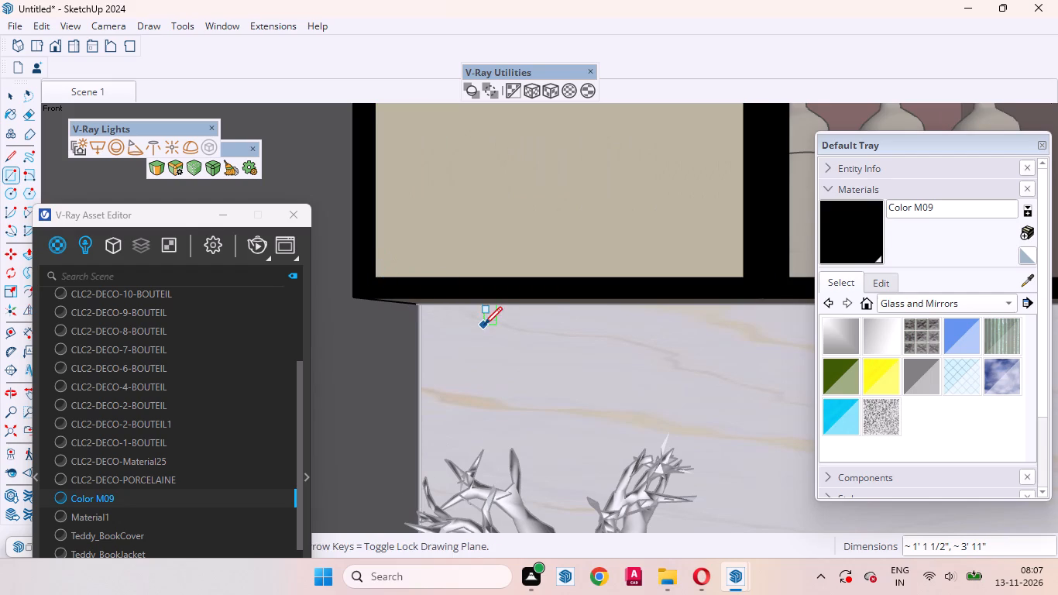
key(space)
Paint the new panel in the upper display unit's left-hand opening with Translucent Glass Gray.
click(919, 383)
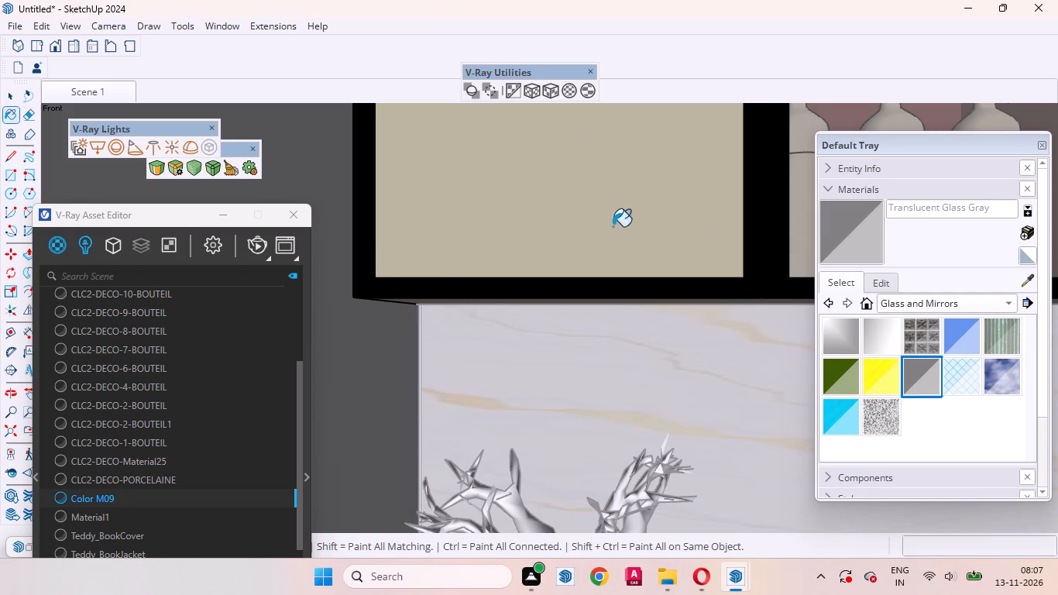
click(599, 219)
scroll(580, 352, down, 8)
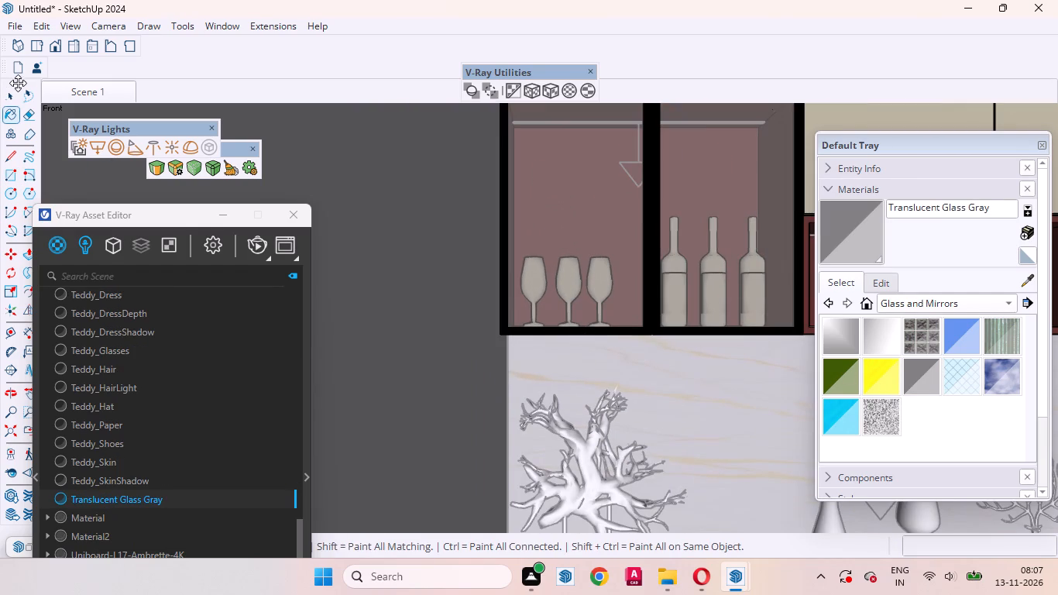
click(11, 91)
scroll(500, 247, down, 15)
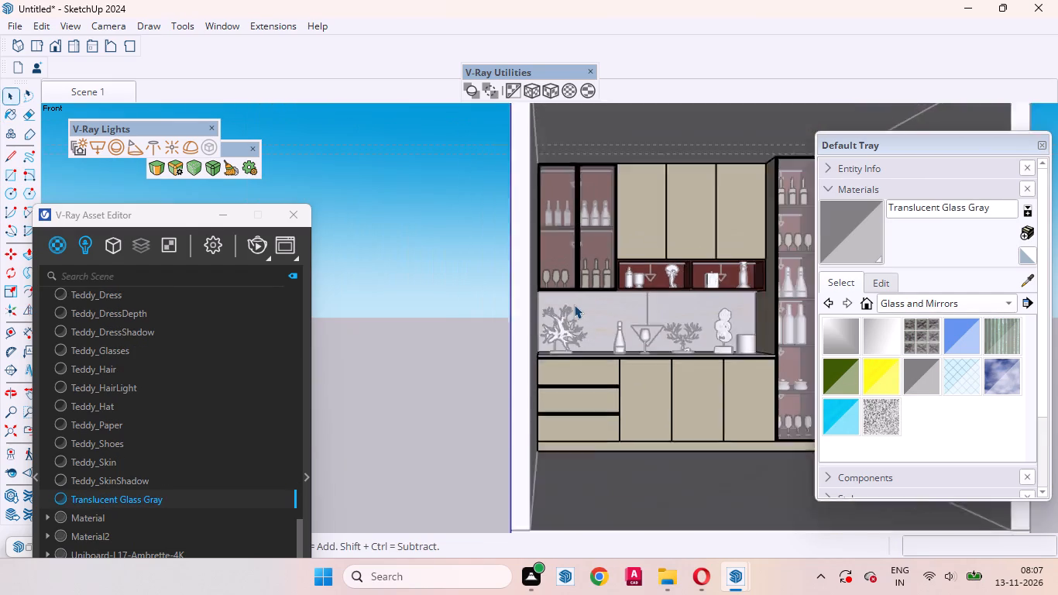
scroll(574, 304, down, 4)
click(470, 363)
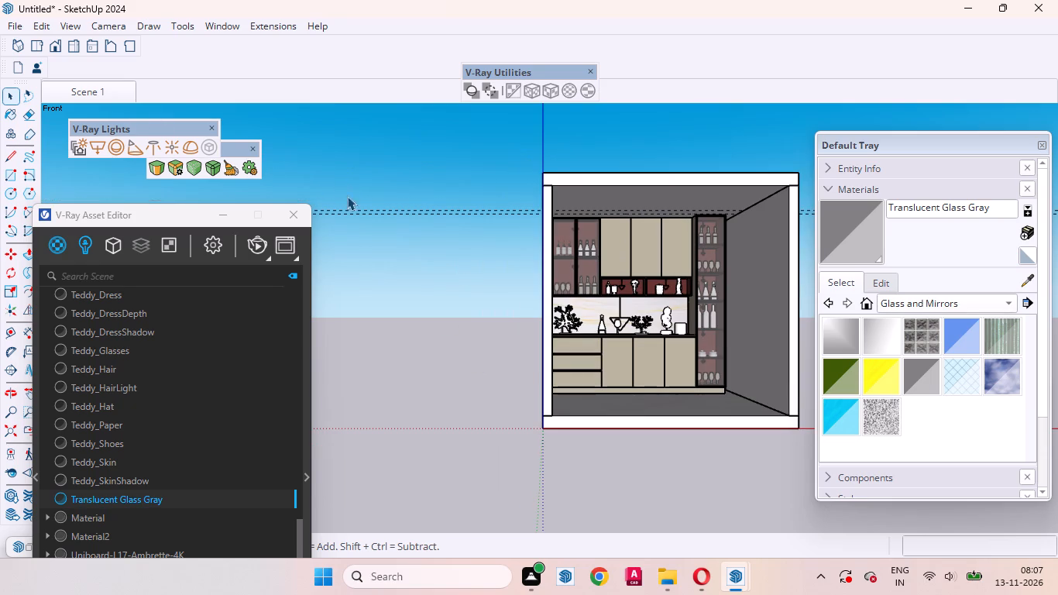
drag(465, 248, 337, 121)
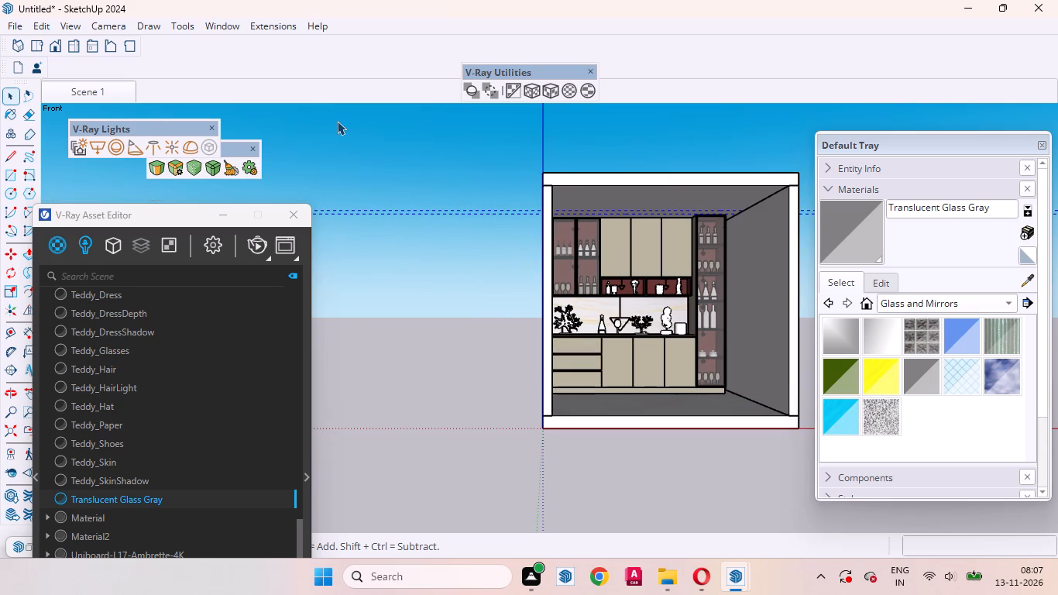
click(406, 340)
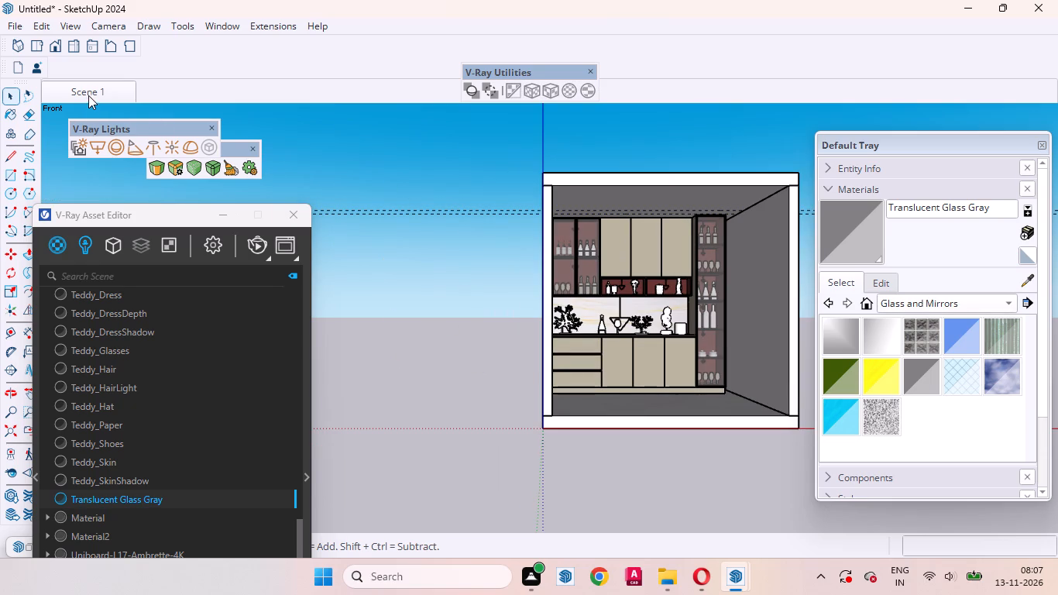
Return to the Scene 1 view and start a V-Ray render of the cabinet.
click(88, 91)
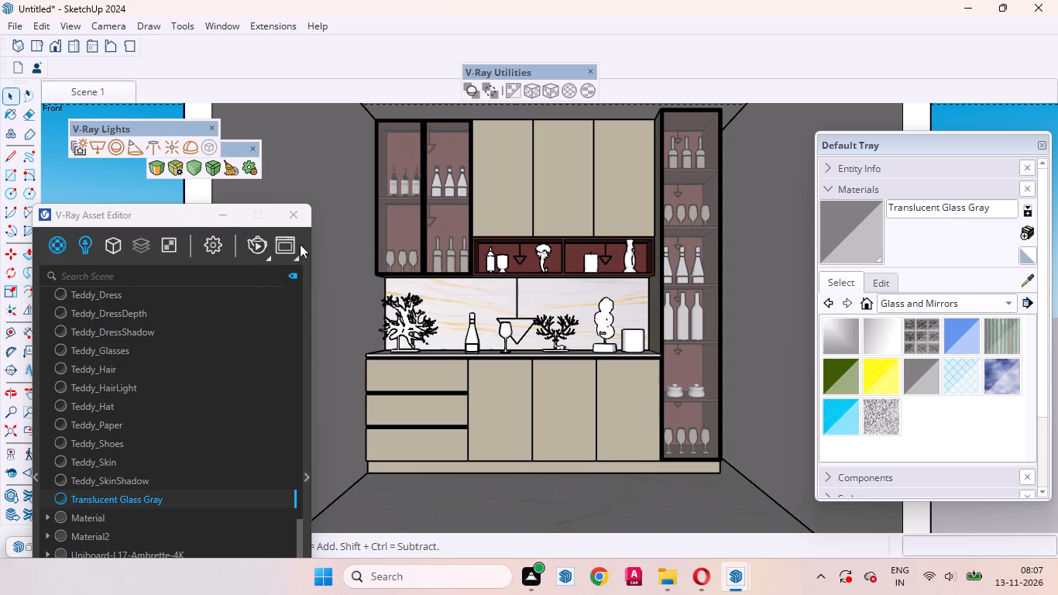
click(91, 244)
click(253, 242)
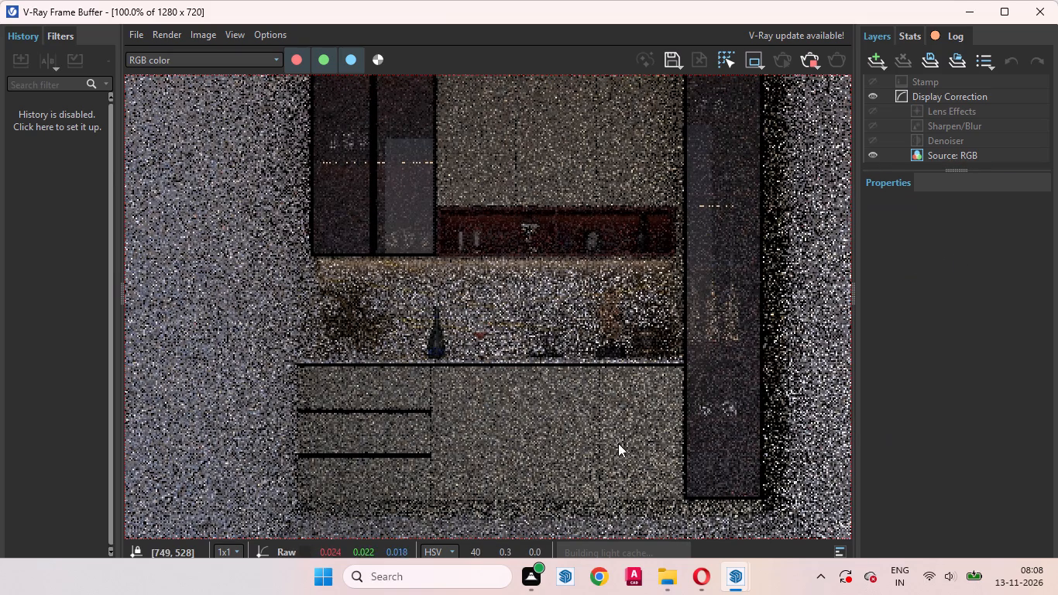
Examine the glass fronts, lit niches, backsplash and cabinet finishes in the render, stopping it and closing the frame buffer when done.
scroll(570, 459, down, 1)
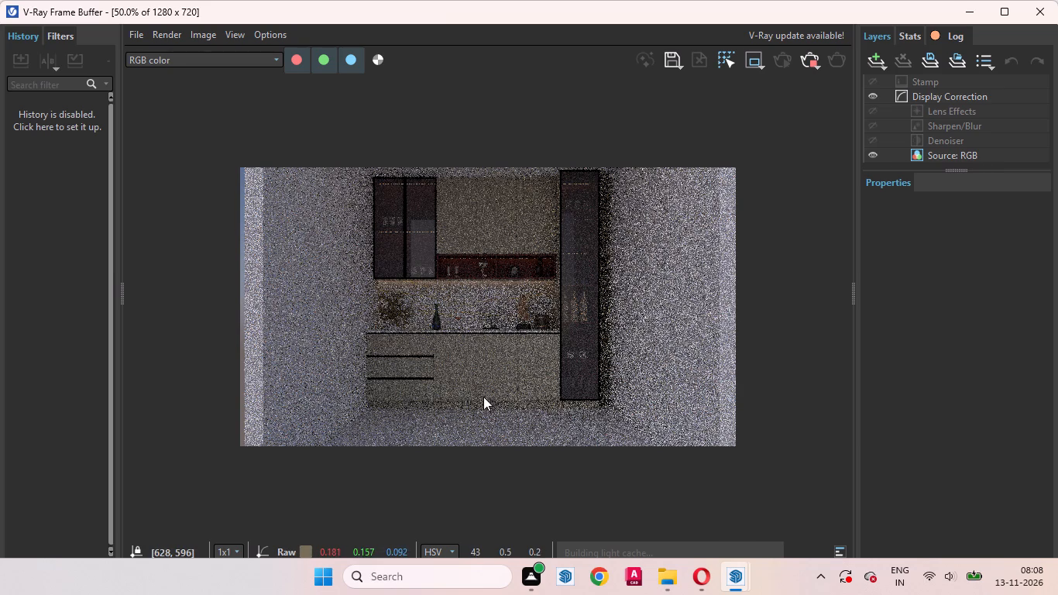
scroll(431, 291, up, 1)
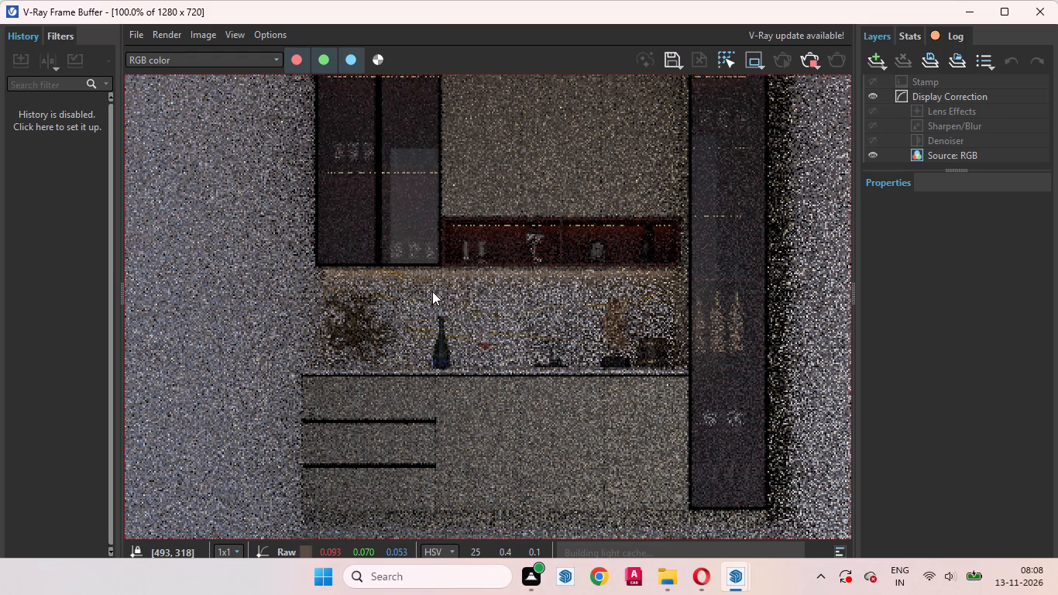
scroll(459, 318, down, 1)
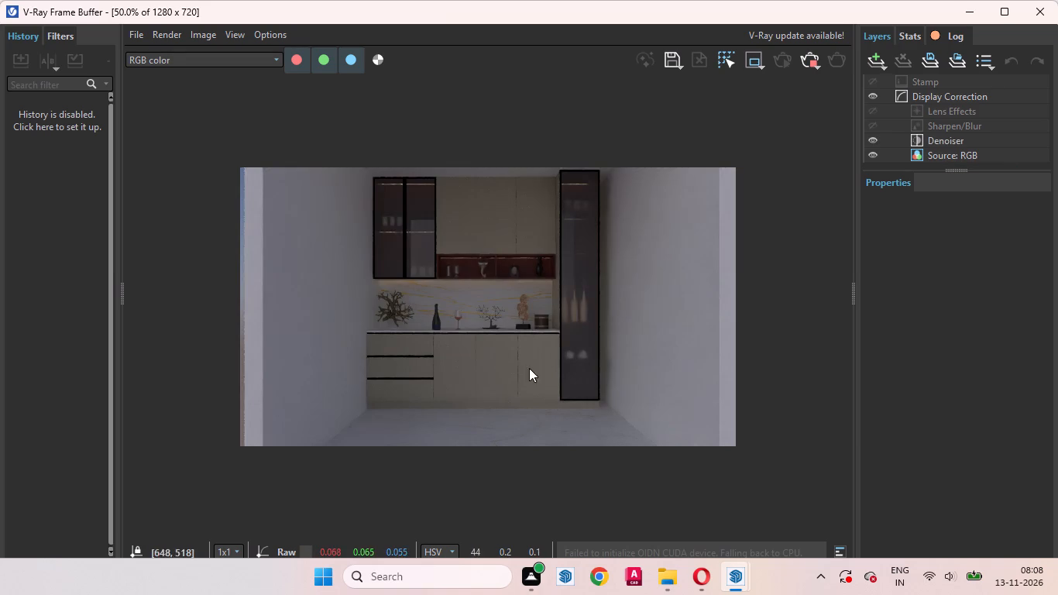
scroll(459, 304, up, 1)
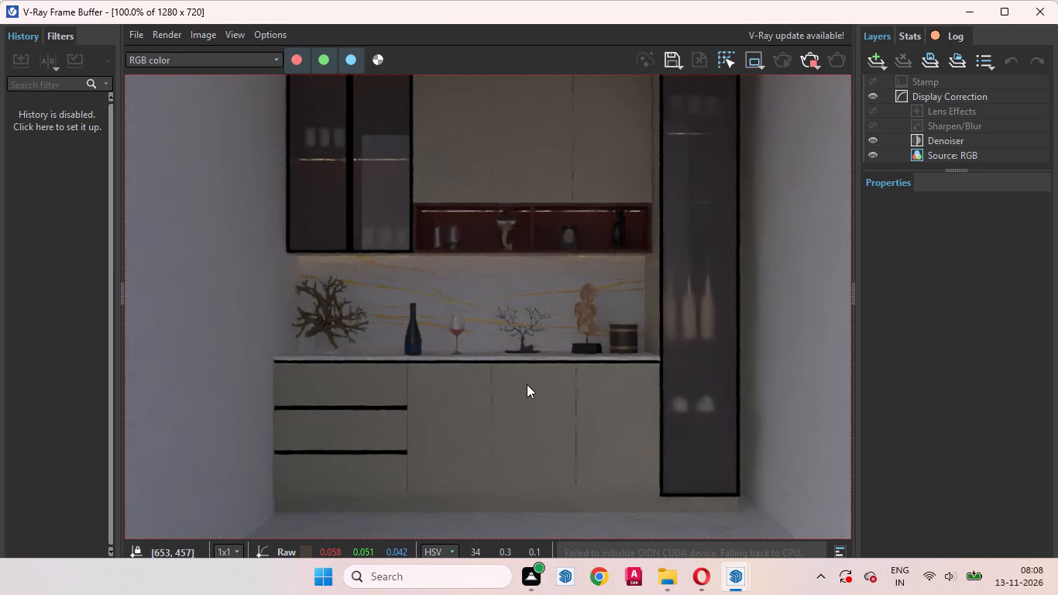
scroll(527, 384, down, 1)
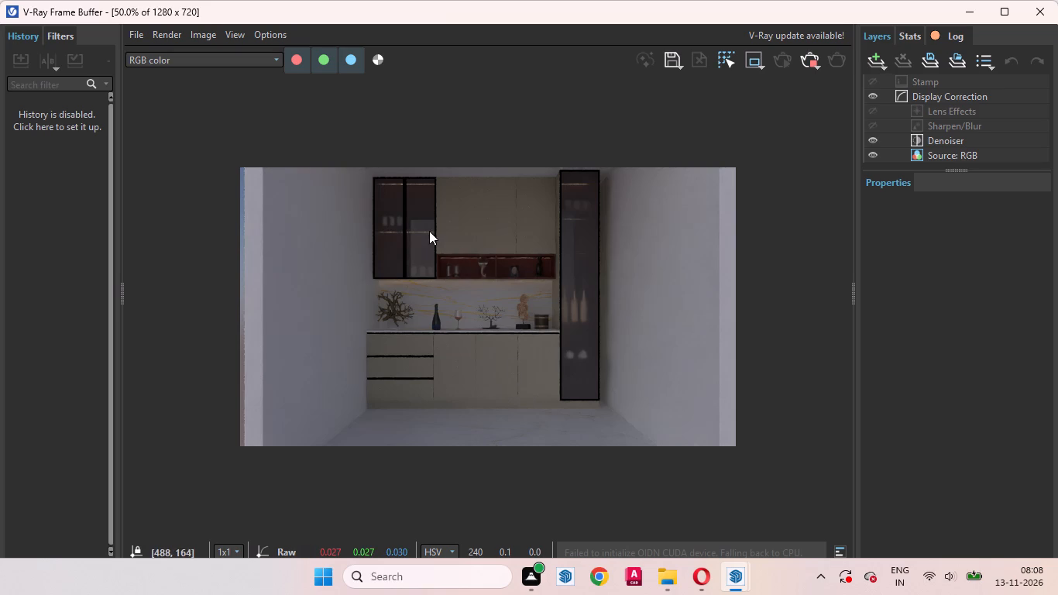
scroll(429, 231, up, 1)
scroll(535, 256, down, 1)
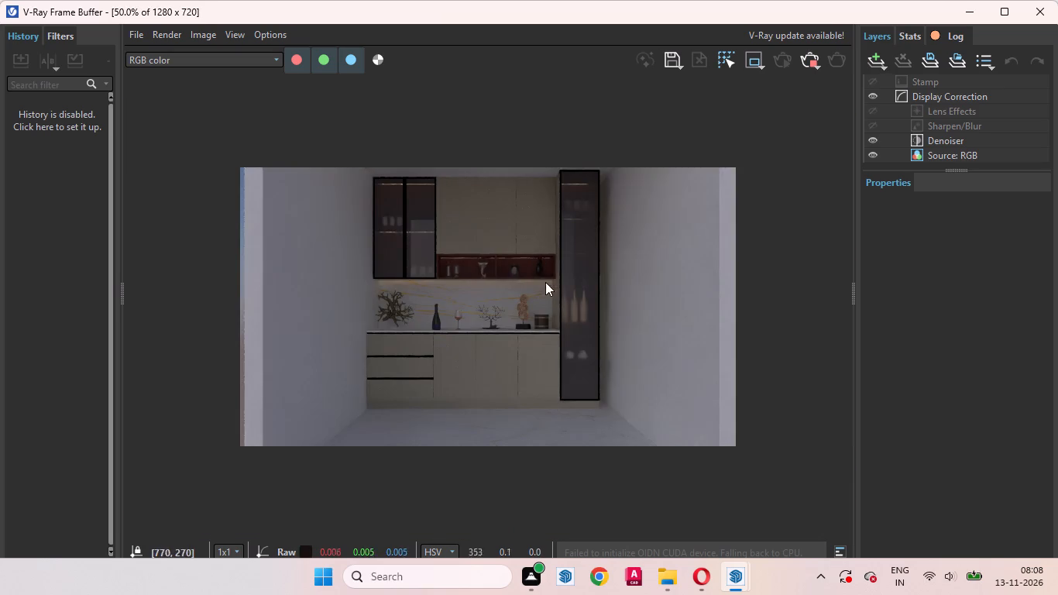
scroll(577, 356, up, 1)
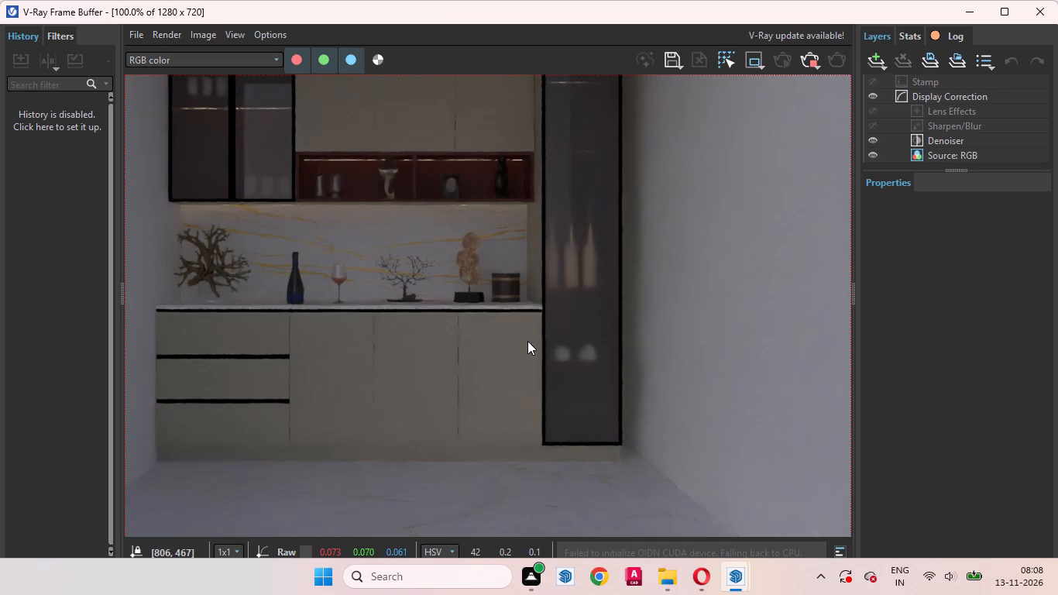
middle_drag(527, 341, 599, 432)
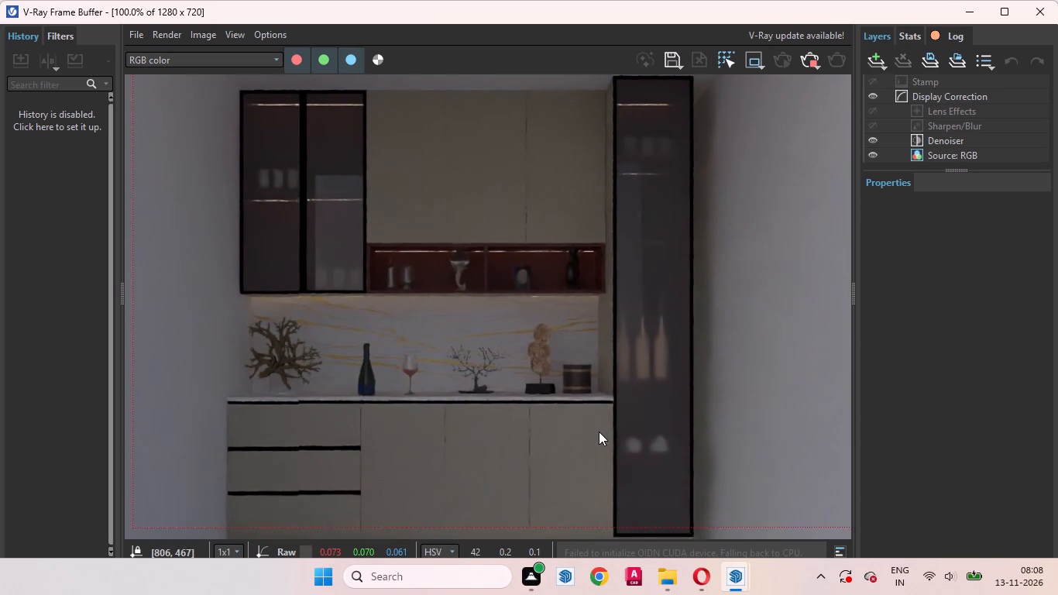
middle_drag(599, 432, 597, 410)
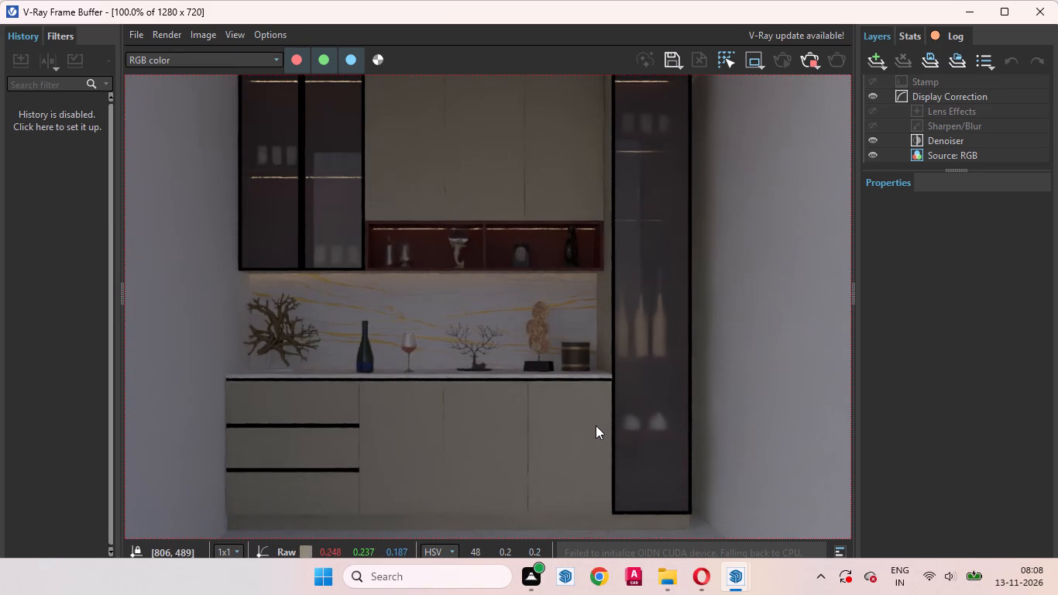
middle_drag(579, 377, 582, 394)
click(802, 65)
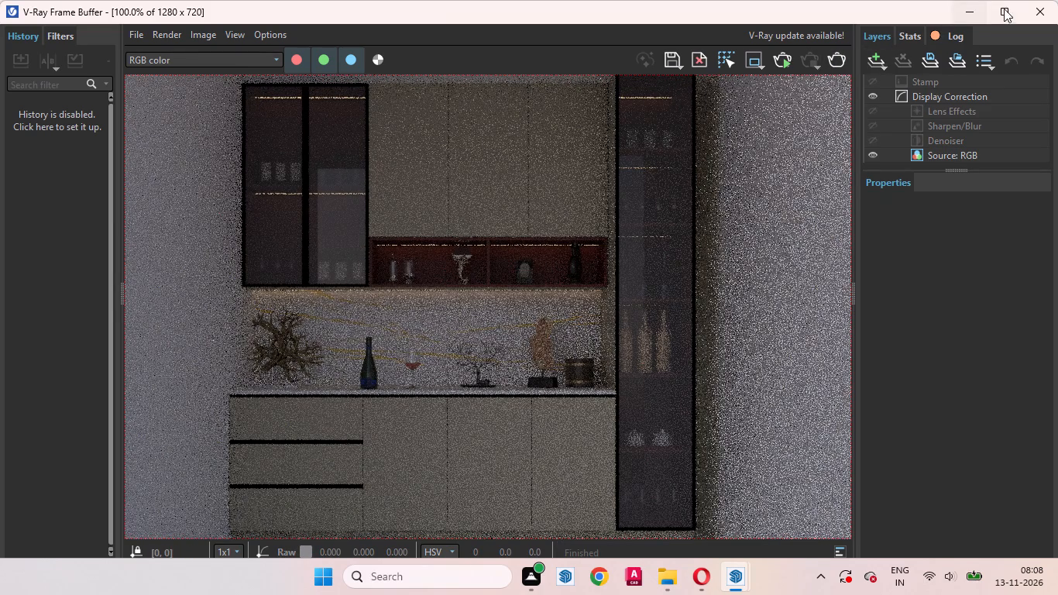
click(1053, 9)
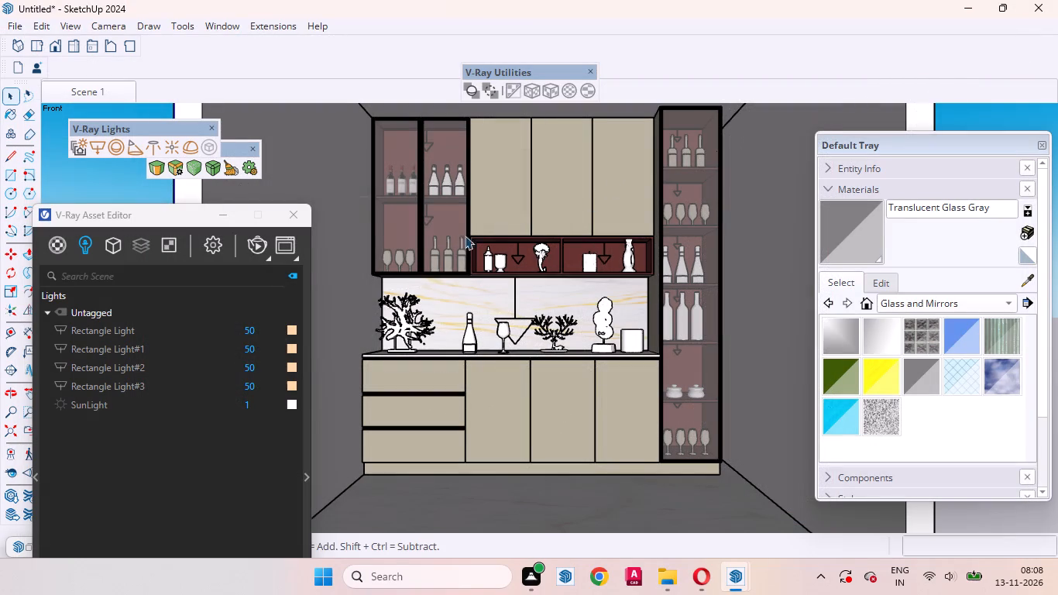
Sample Uniboard-L19-Putty-4K from an upper cabinet door and set its V-Ray reflection color to a medium-light gray.
click(1021, 277)
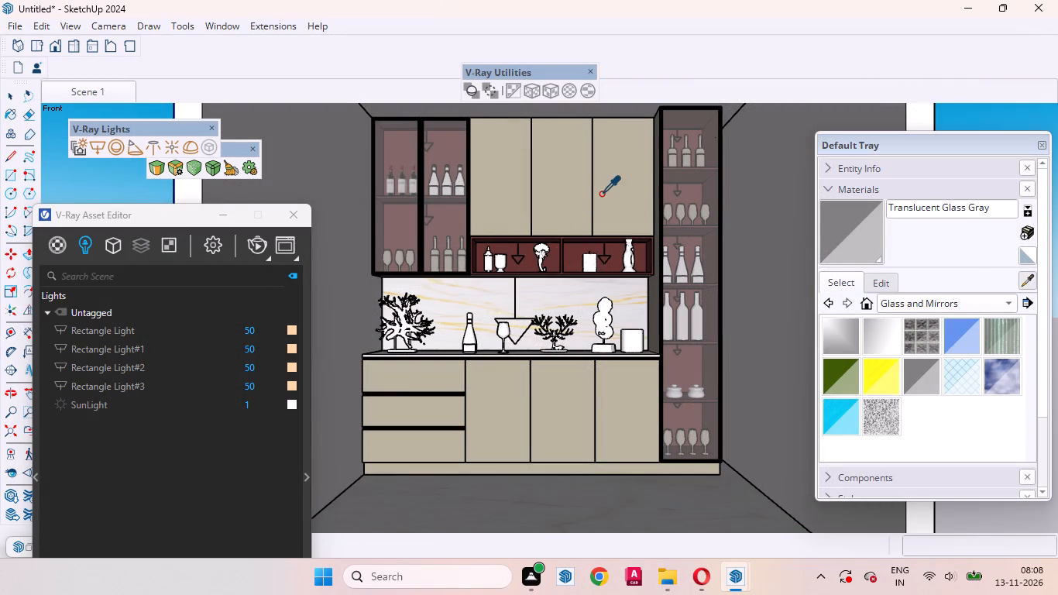
click(569, 191)
click(308, 477)
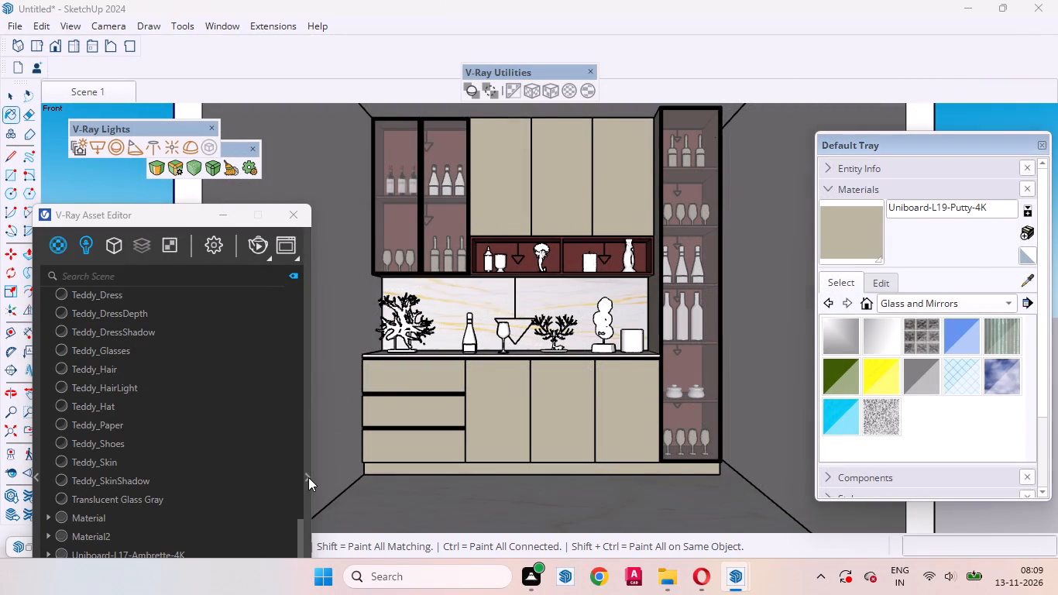
drag(431, 215, 447, 188)
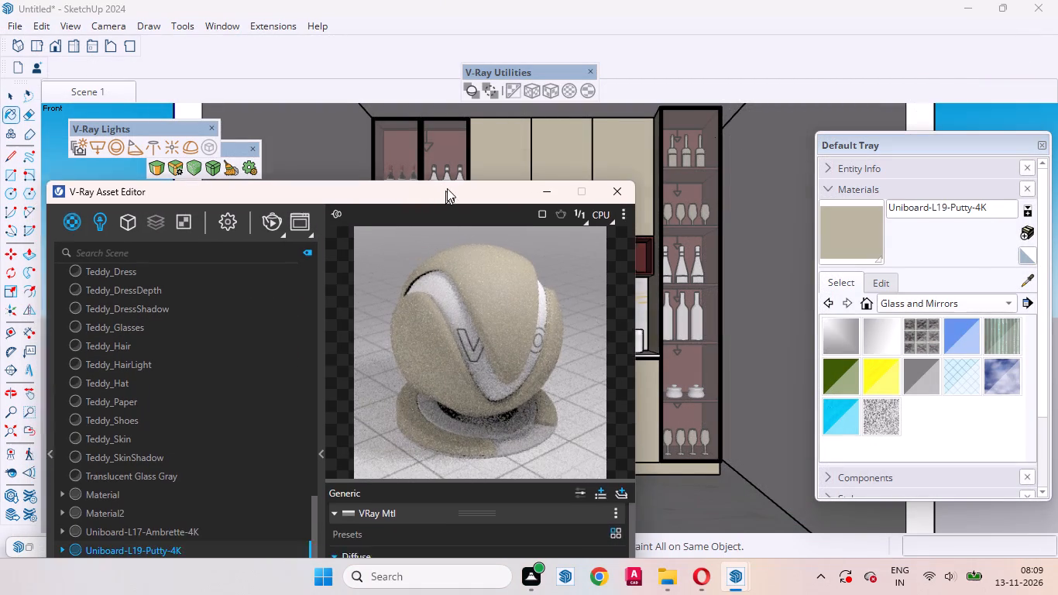
drag(447, 188, 475, 58)
click(449, 475)
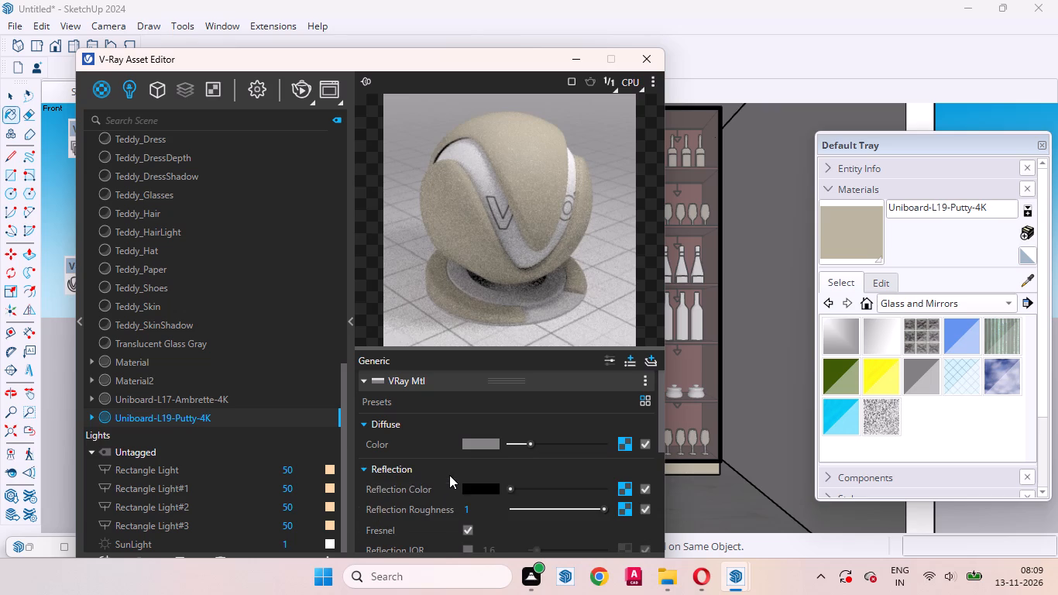
drag(510, 490, 542, 487)
drag(542, 487, 548, 487)
Sample Uniboard-L17-Ambrette-4K from the open niche's frame and raise its V-Ray reflection color from black to a mid gray.
drag(489, 66, 393, 175)
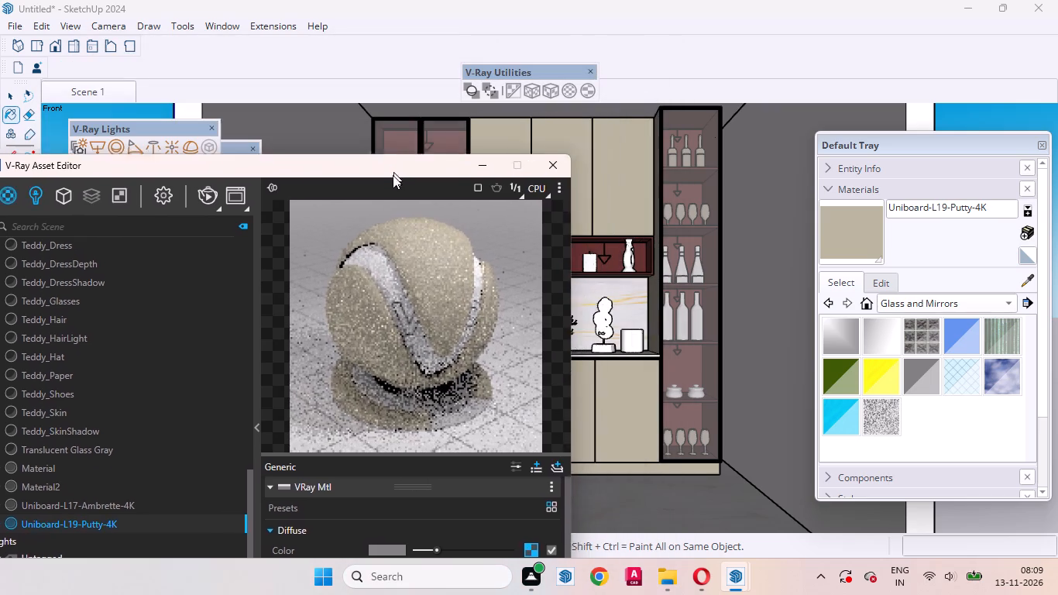
drag(393, 175, 292, 242)
click(1030, 280)
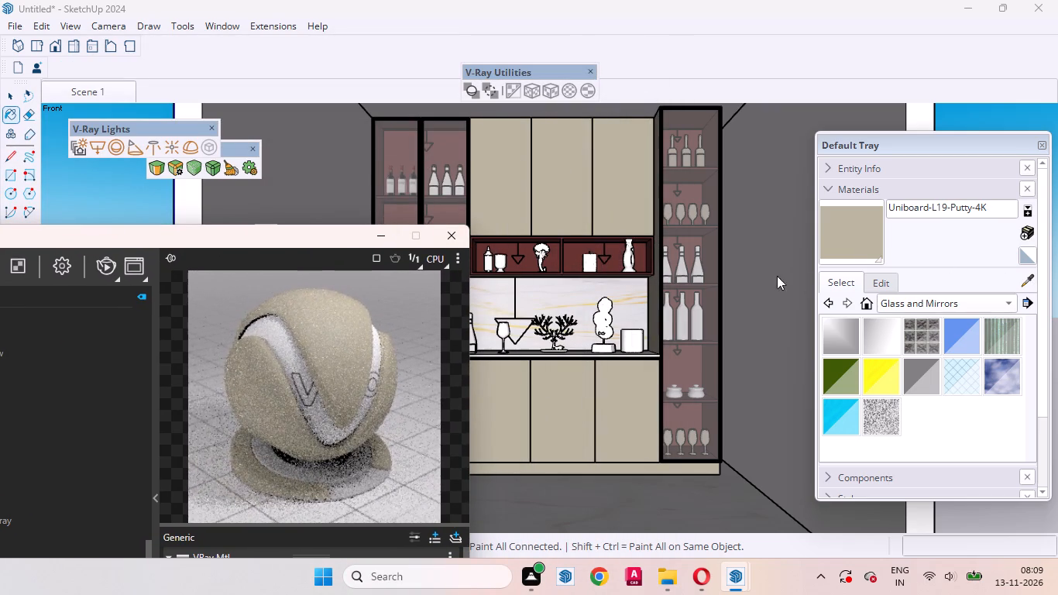
click(1032, 277)
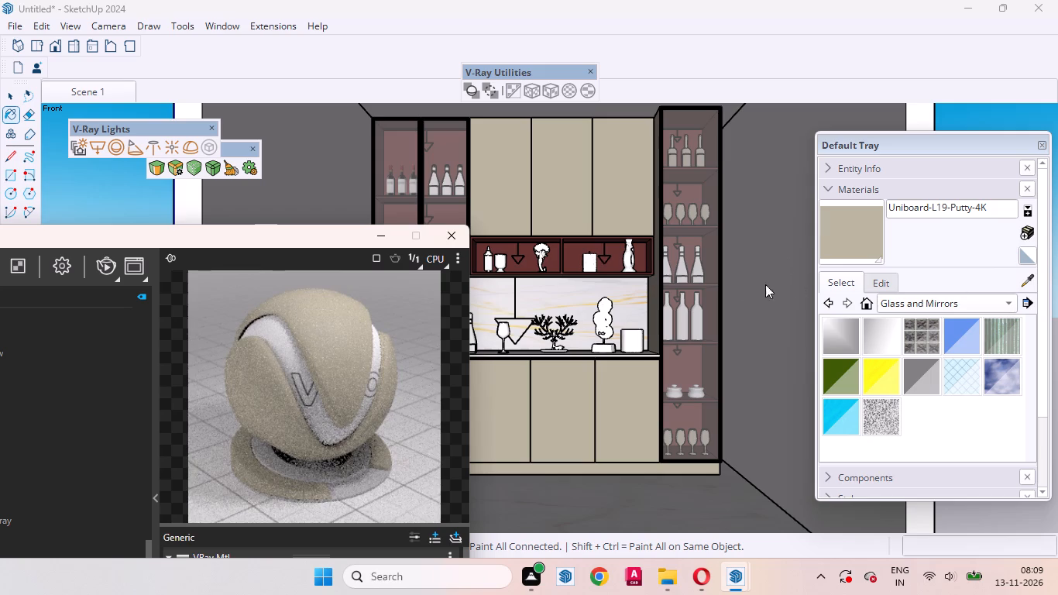
click(5, 95)
click(1023, 280)
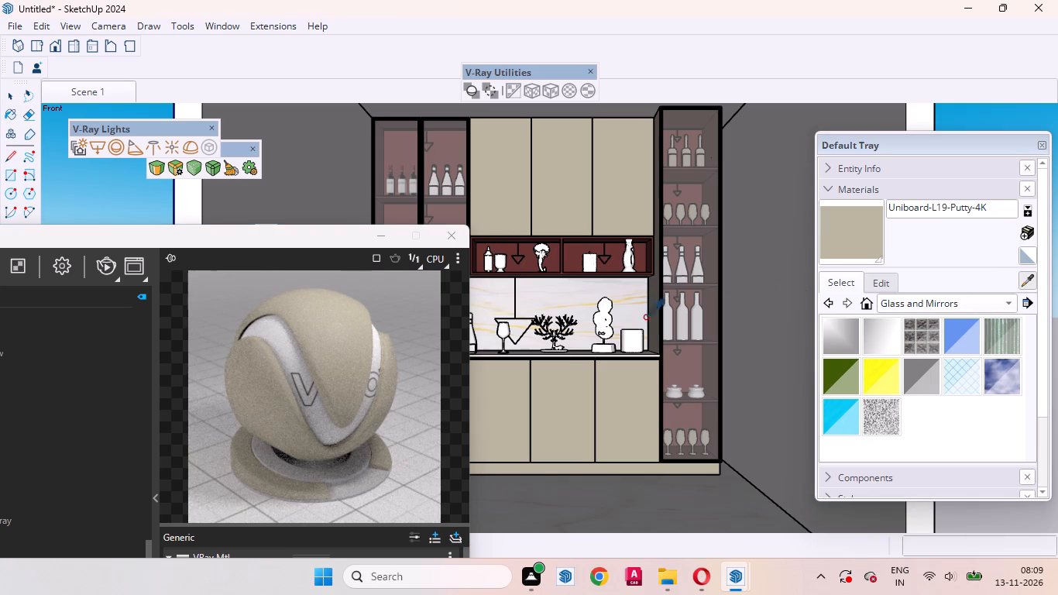
scroll(568, 294, up, 11)
click(592, 239)
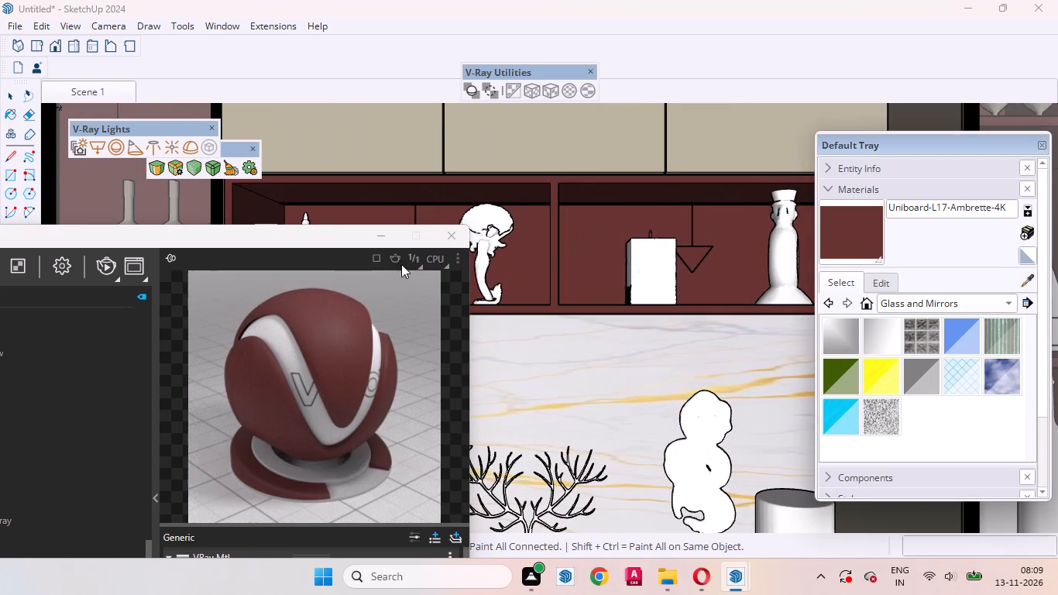
drag(325, 238, 488, 94)
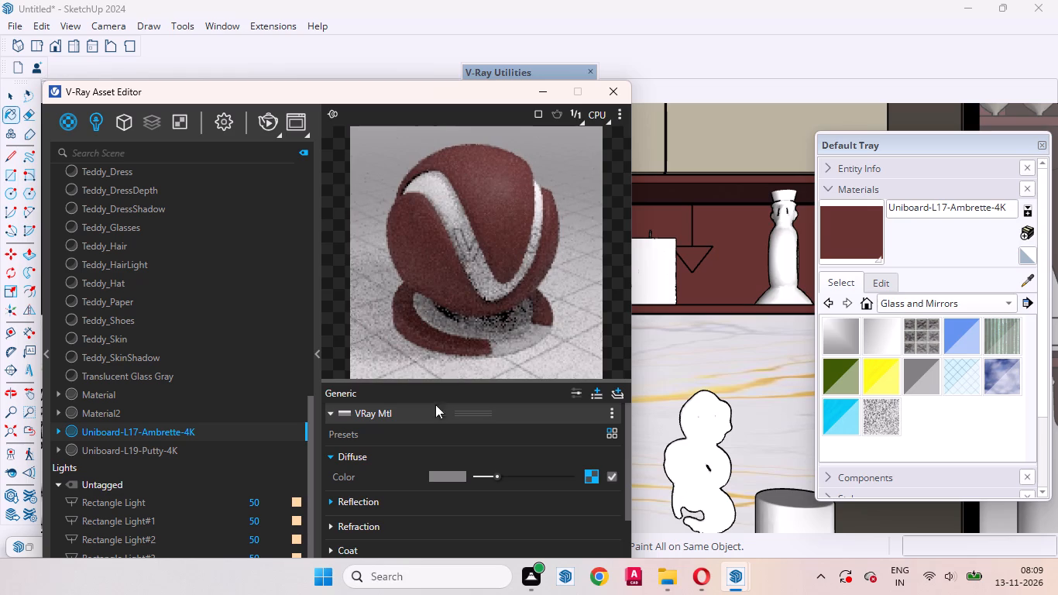
click(435, 494)
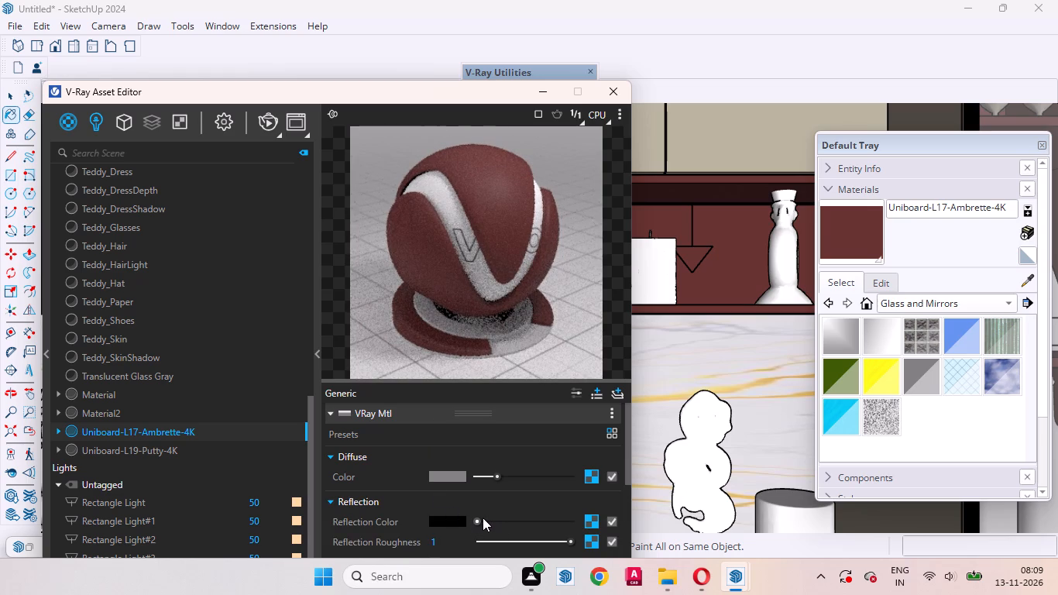
drag(477, 518, 507, 518)
drag(408, 102, 306, 272)
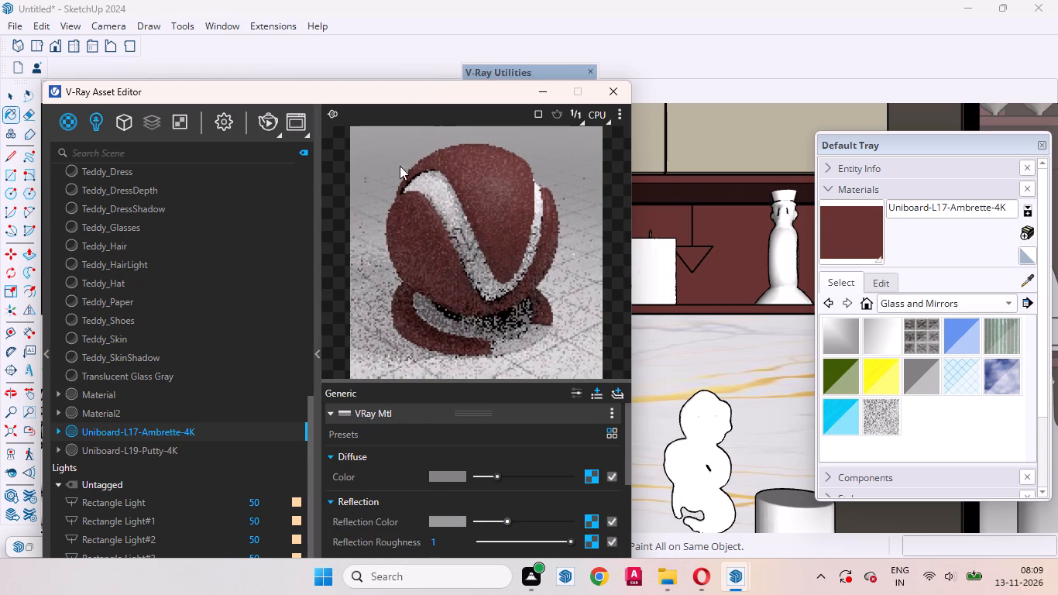
drag(405, 97, 132, 370)
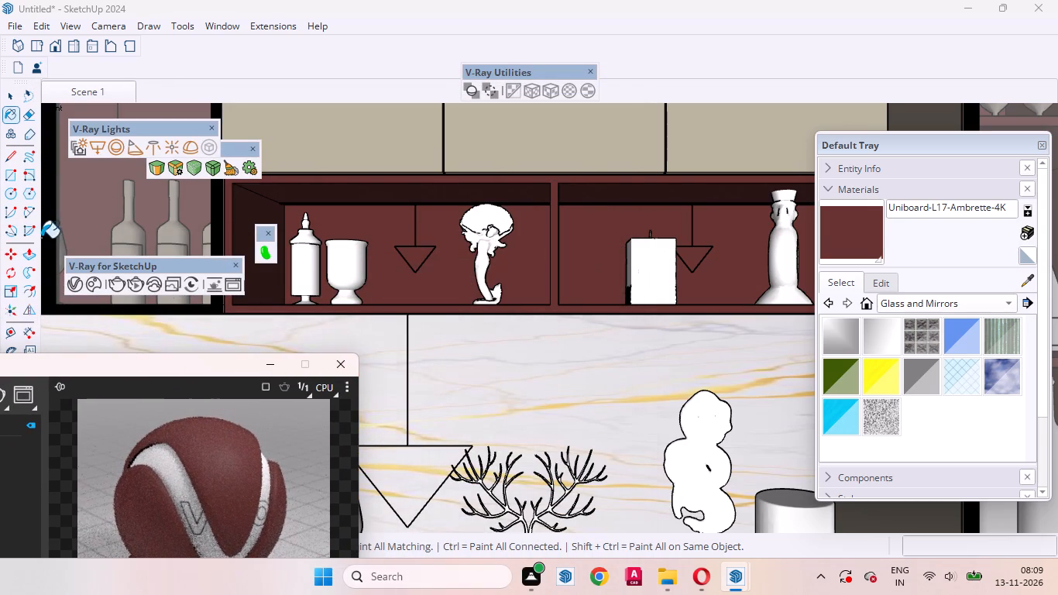
click(3, 95)
Check the cabinet and enclosed room from a raised angle, and return to the Scene 1 view.
scroll(619, 325, down, 7)
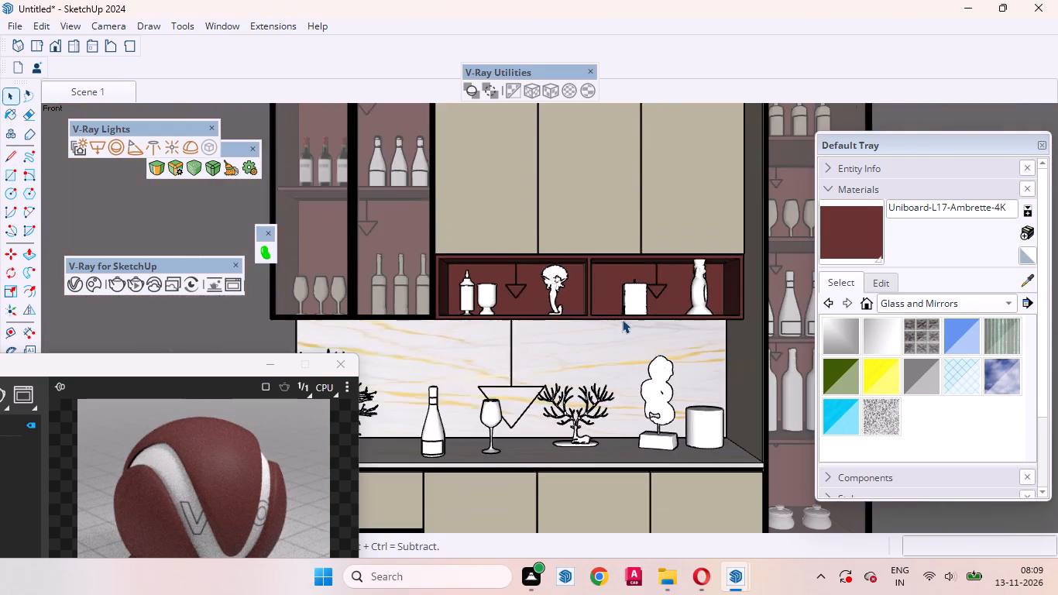
scroll(622, 319, down, 10)
middle_drag(672, 390, 637, 474)
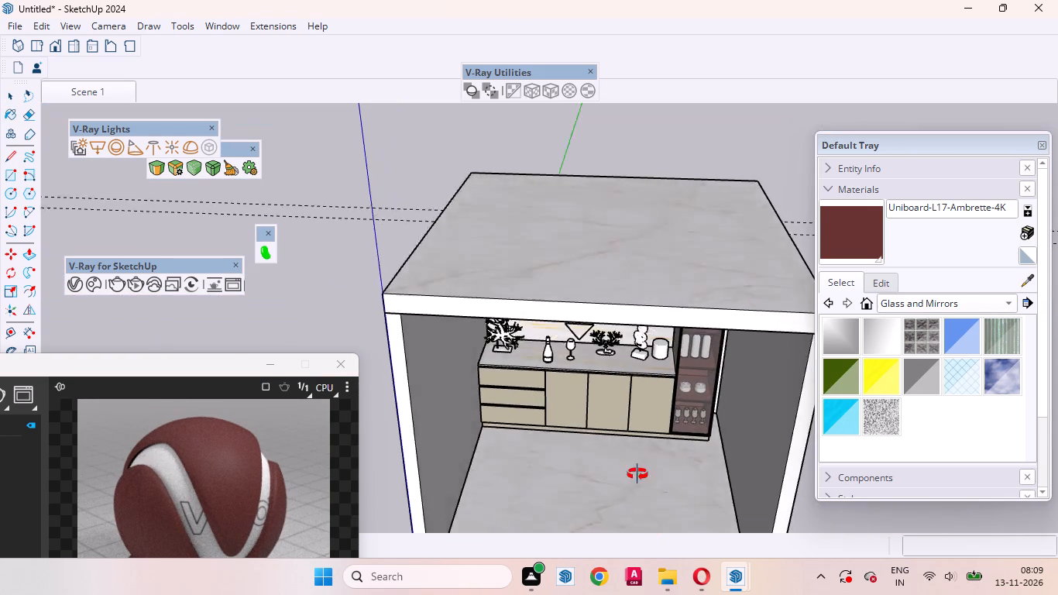
middle_drag(637, 474, 637, 451)
scroll(582, 335, up, 7)
scroll(675, 315, down, 6)
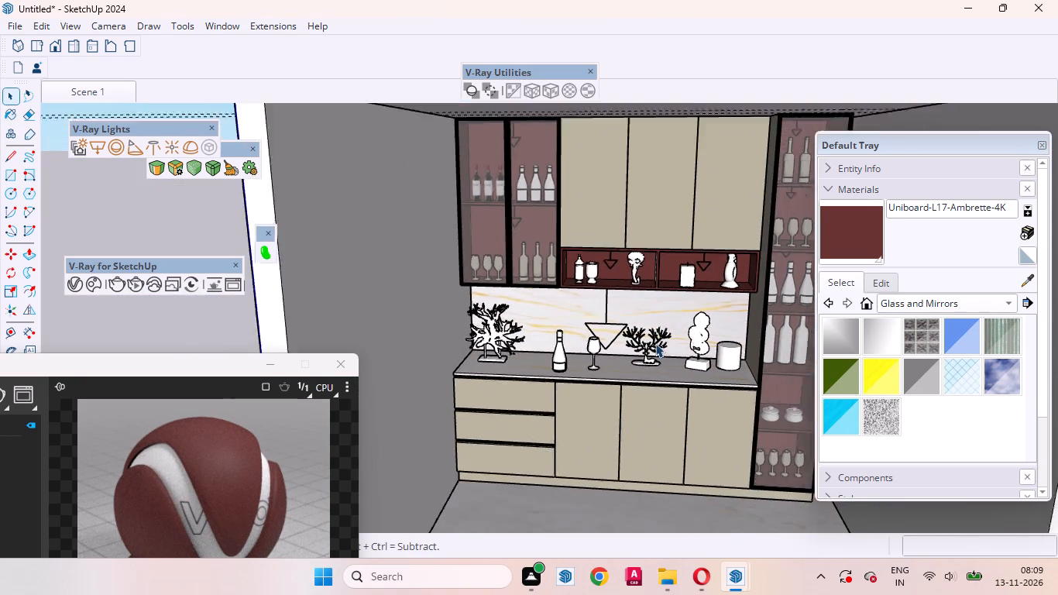
click(91, 91)
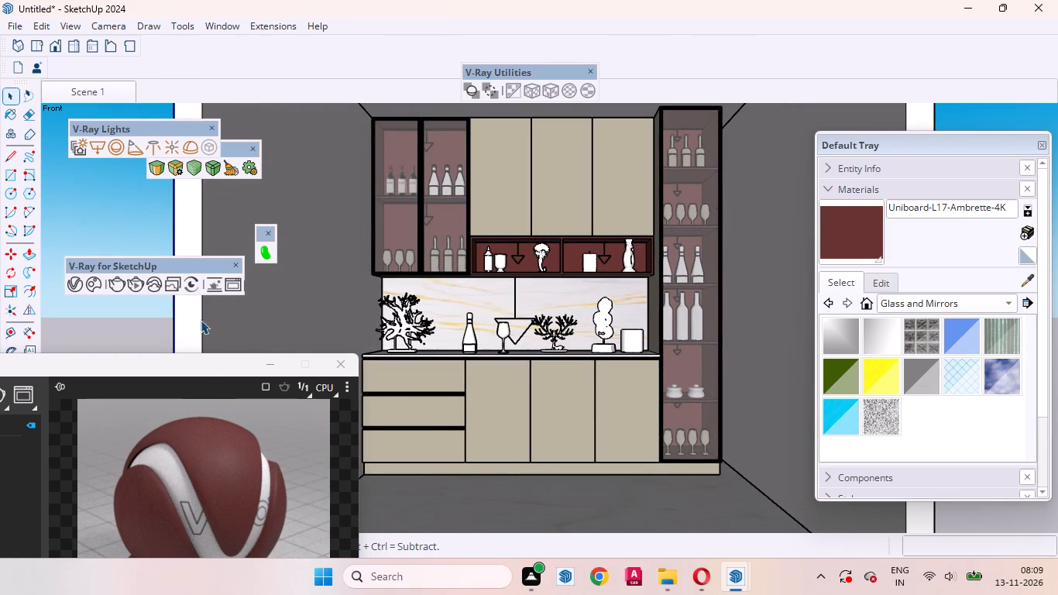
Set the V-Ray render output aspect ratio to 4:3 - Picture and start a render of the cabinet.
drag(210, 366, 678, 116)
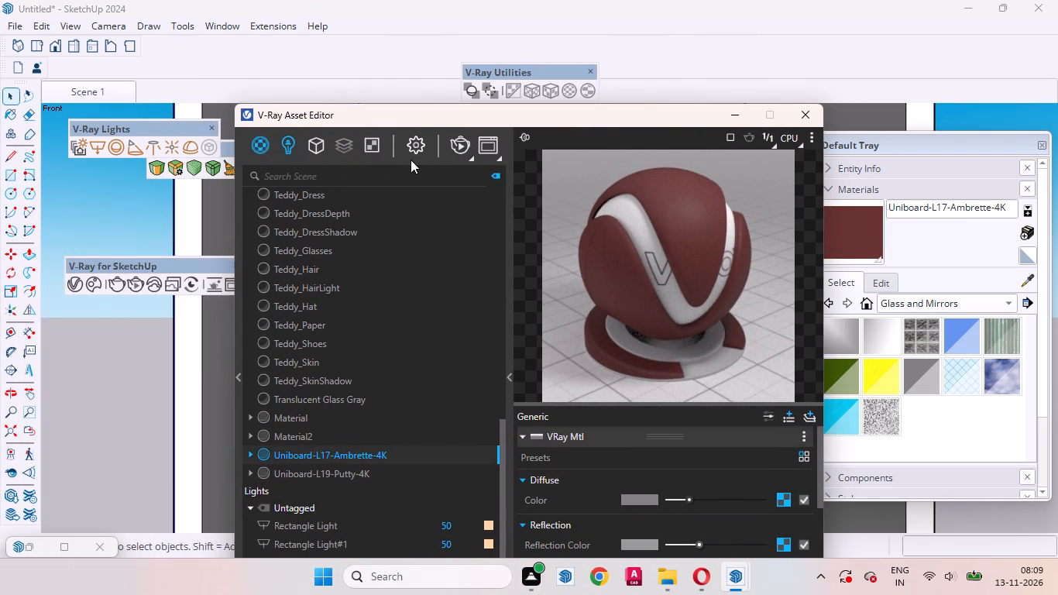
click(419, 149)
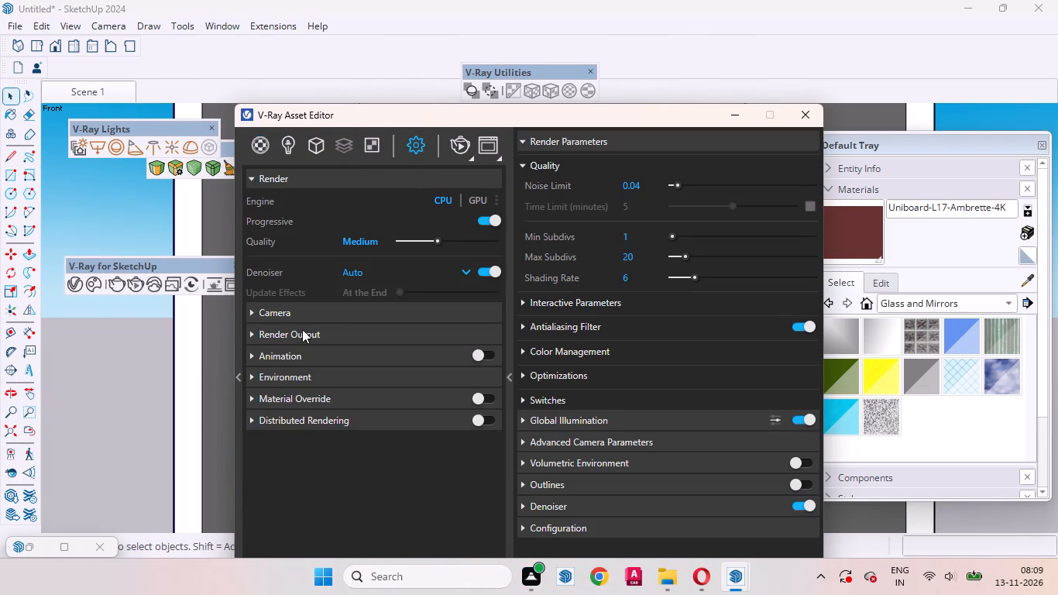
click(302, 331)
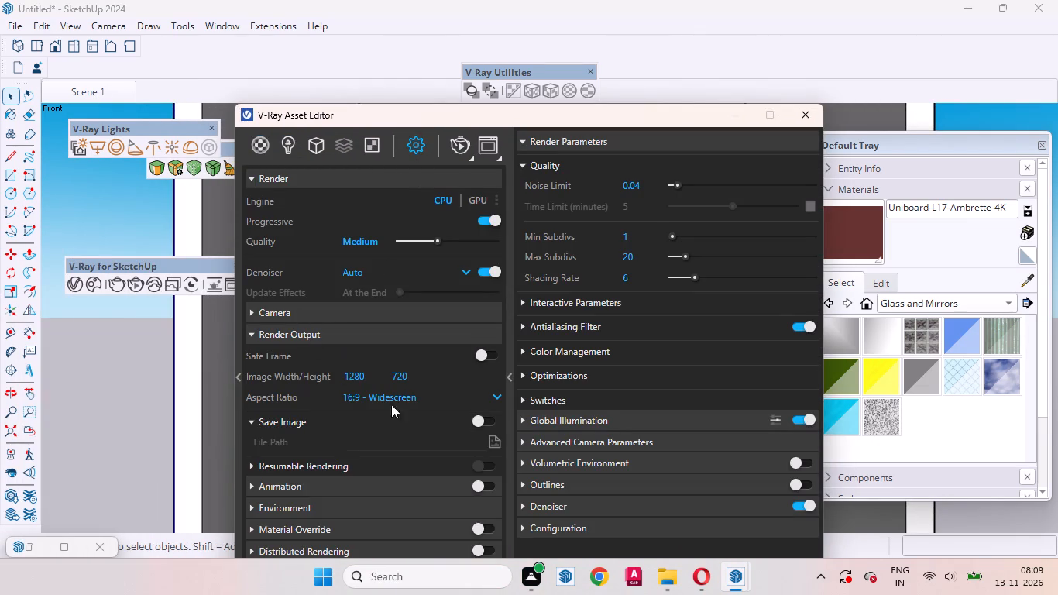
click(492, 401)
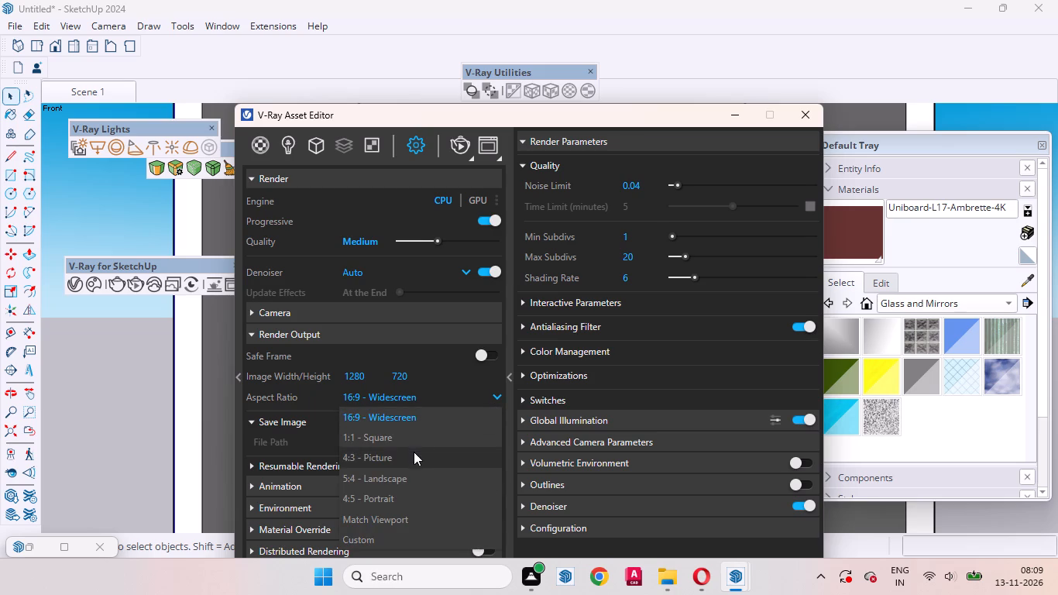
click(411, 460)
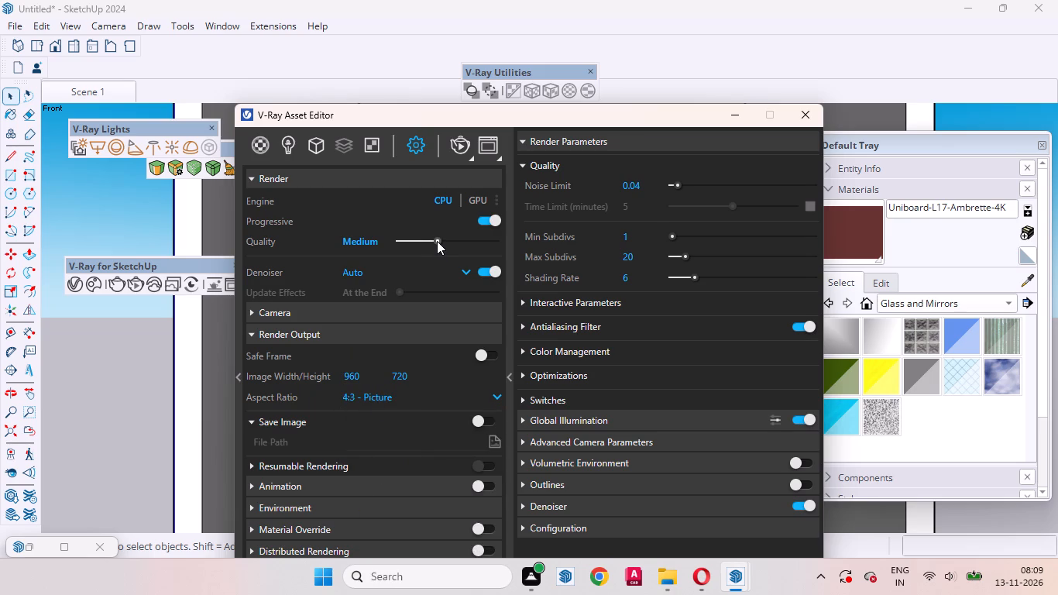
click(437, 241)
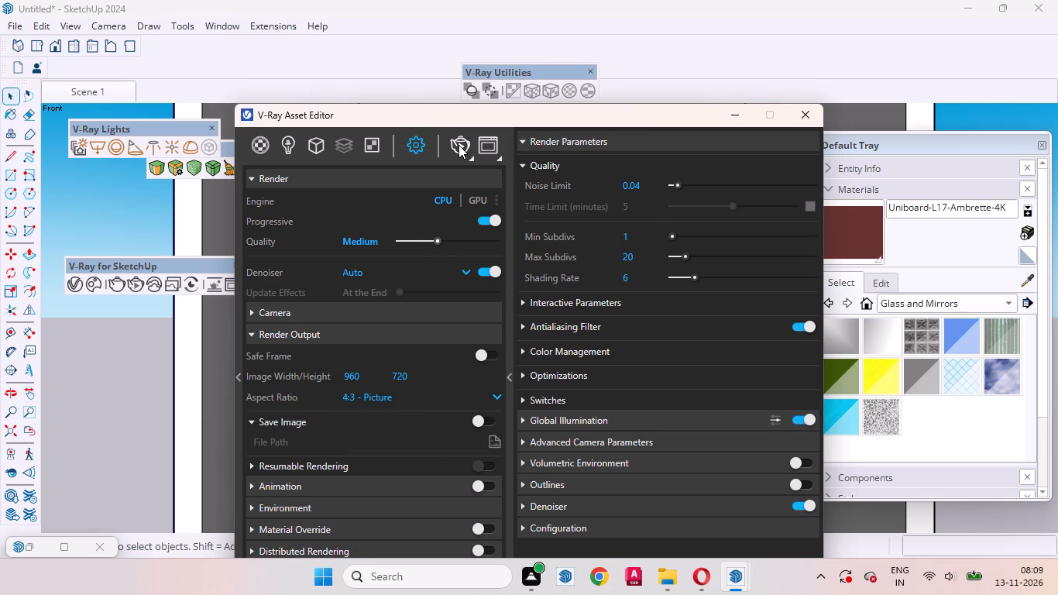
click(459, 145)
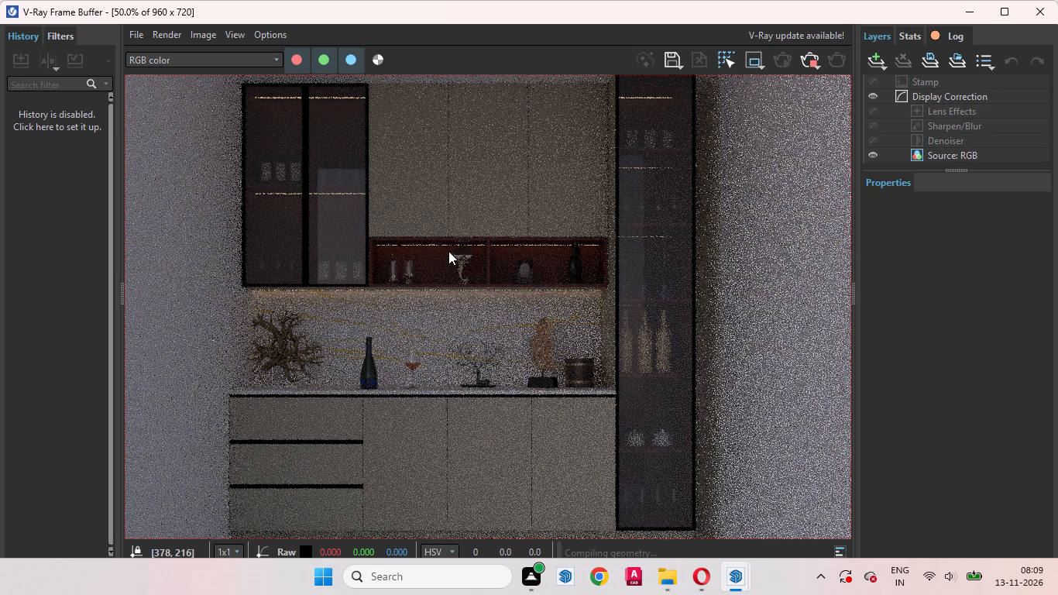
Examine the cabinet render in progress, comparing the full frame with close-ups of the glass units, niche and base cabinets.
scroll(505, 265, down, 1)
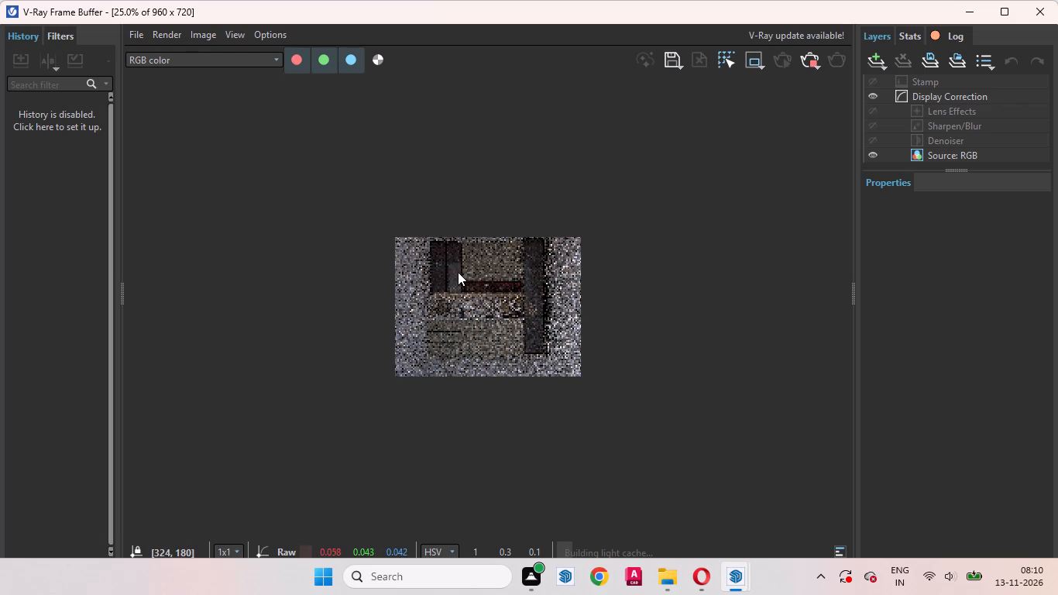
scroll(458, 272, up, 2)
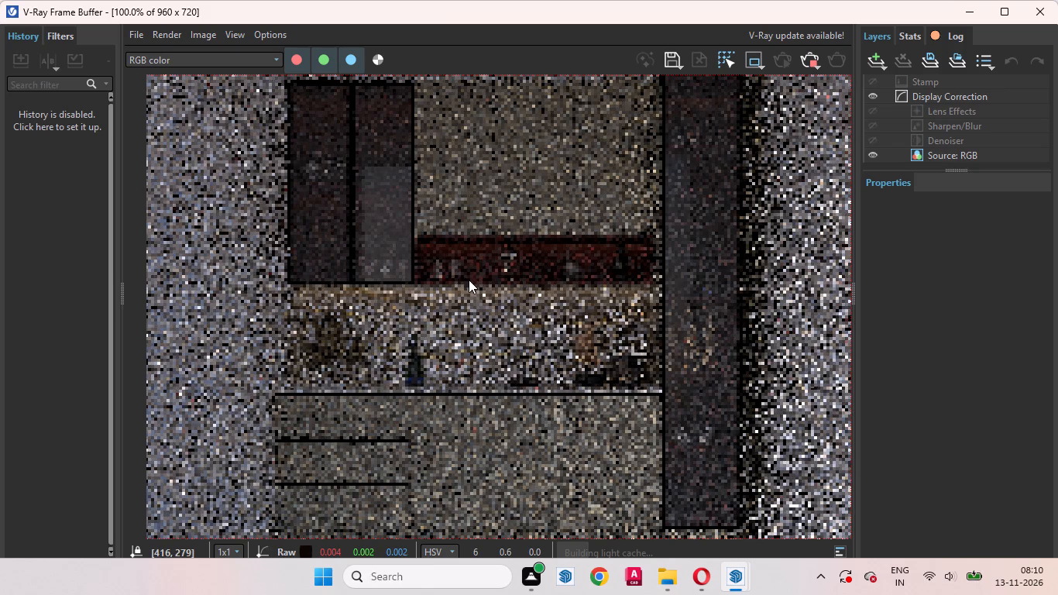
scroll(469, 280, down, 1)
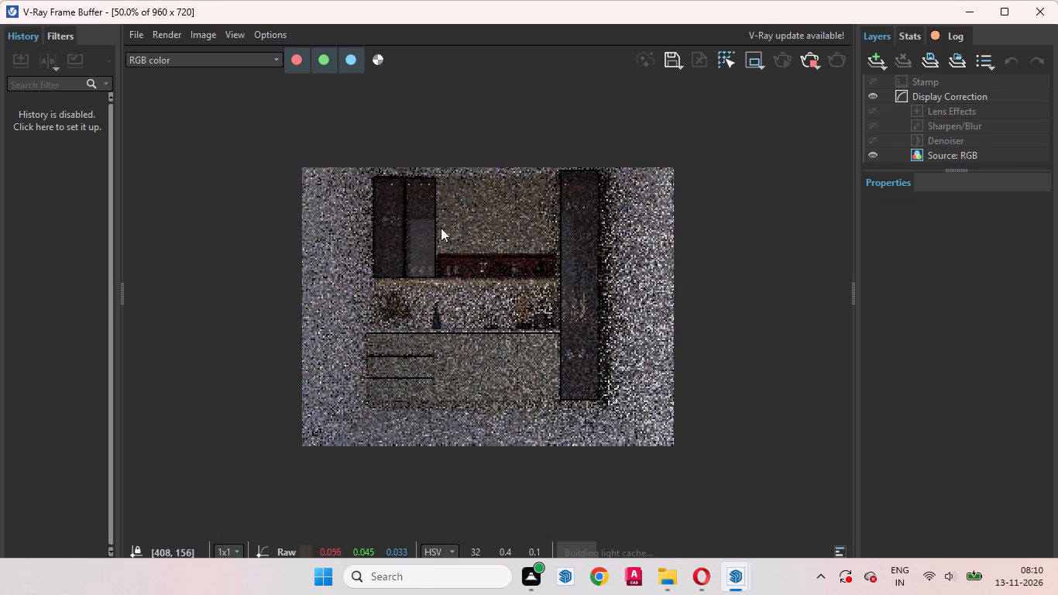
scroll(435, 312, up, 1)
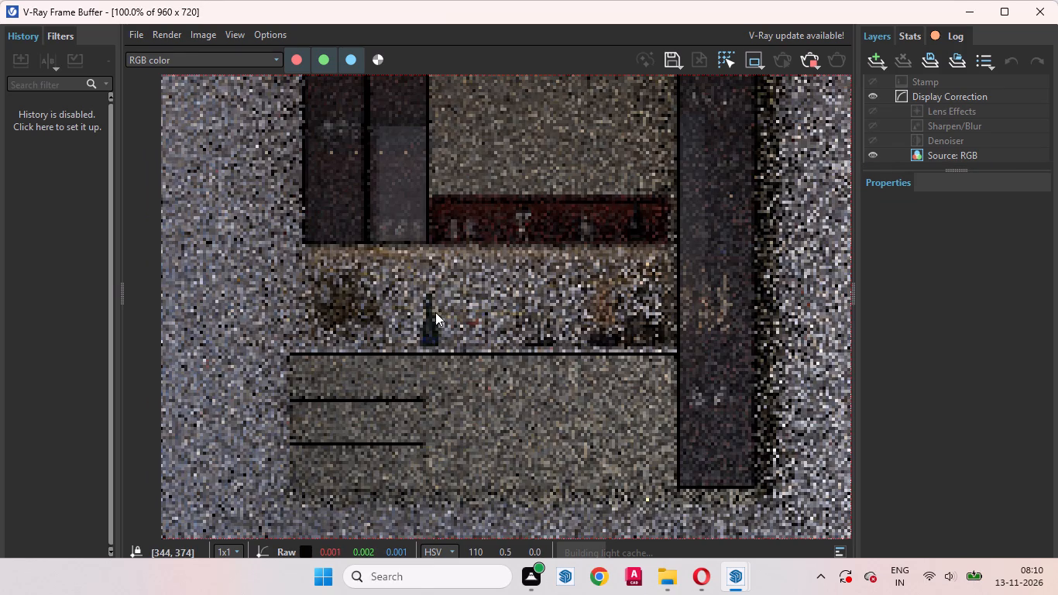
scroll(438, 371, down, 1)
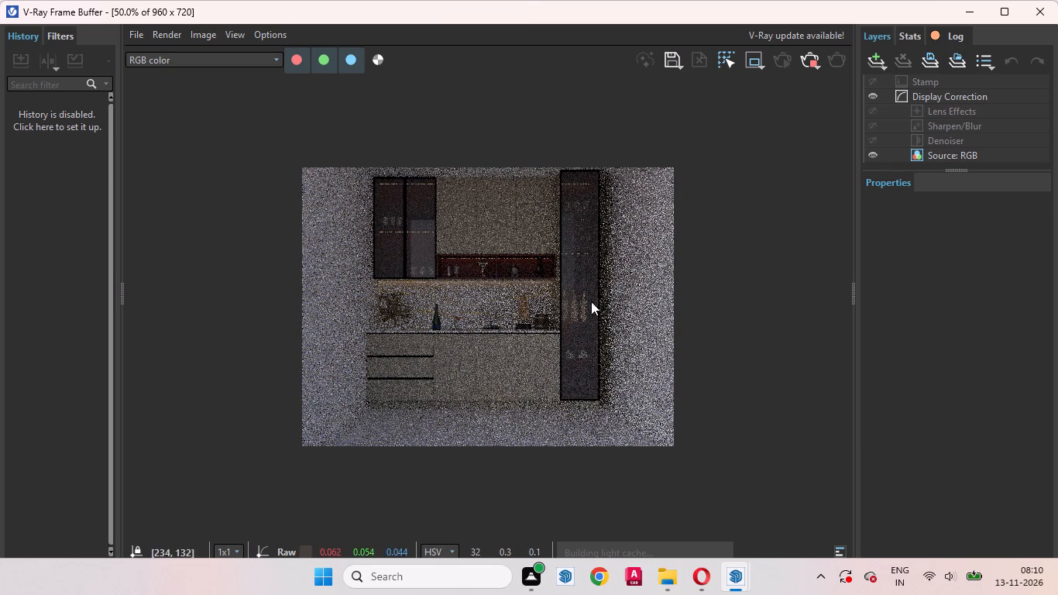
scroll(475, 316, up, 1)
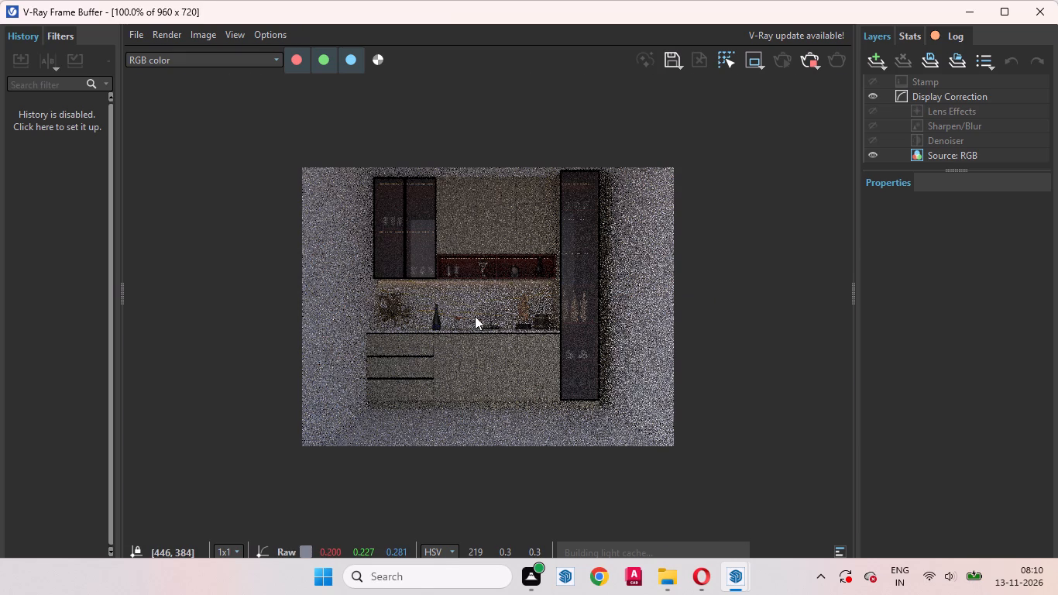
scroll(475, 316, up, 1)
scroll(482, 339, down, 2)
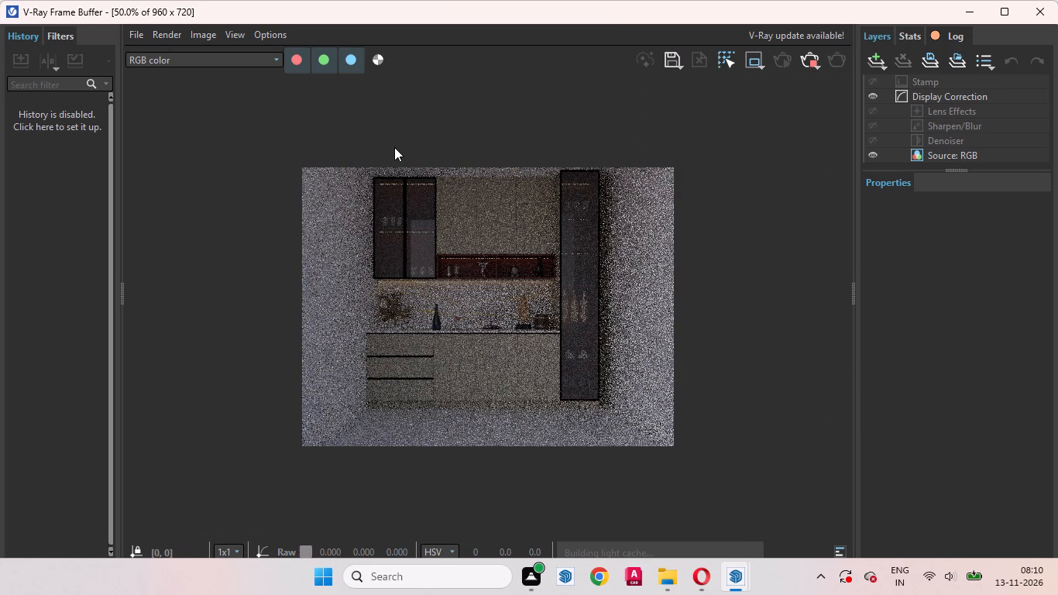
scroll(360, 174, up, 1)
scroll(449, 220, down, 1)
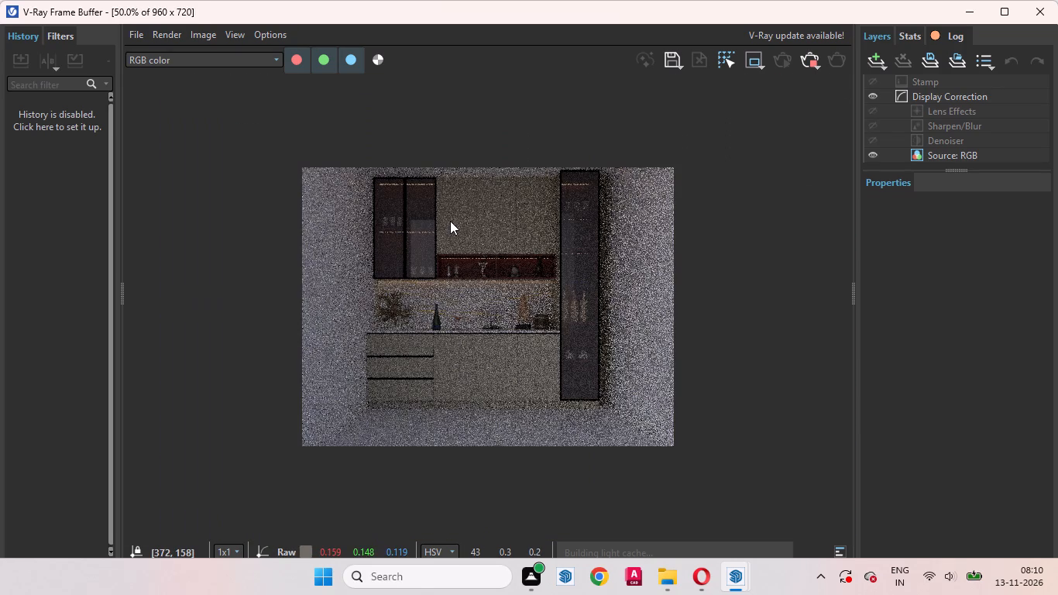
scroll(476, 317, up, 1)
scroll(469, 315, down, 1)
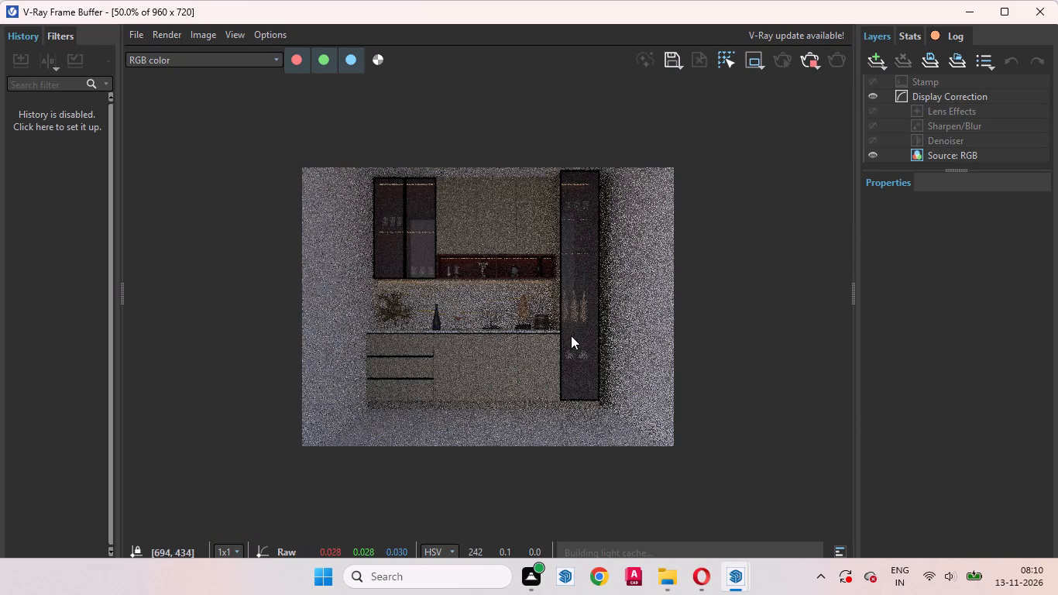
scroll(570, 334, up, 1)
scroll(555, 330, down, 1)
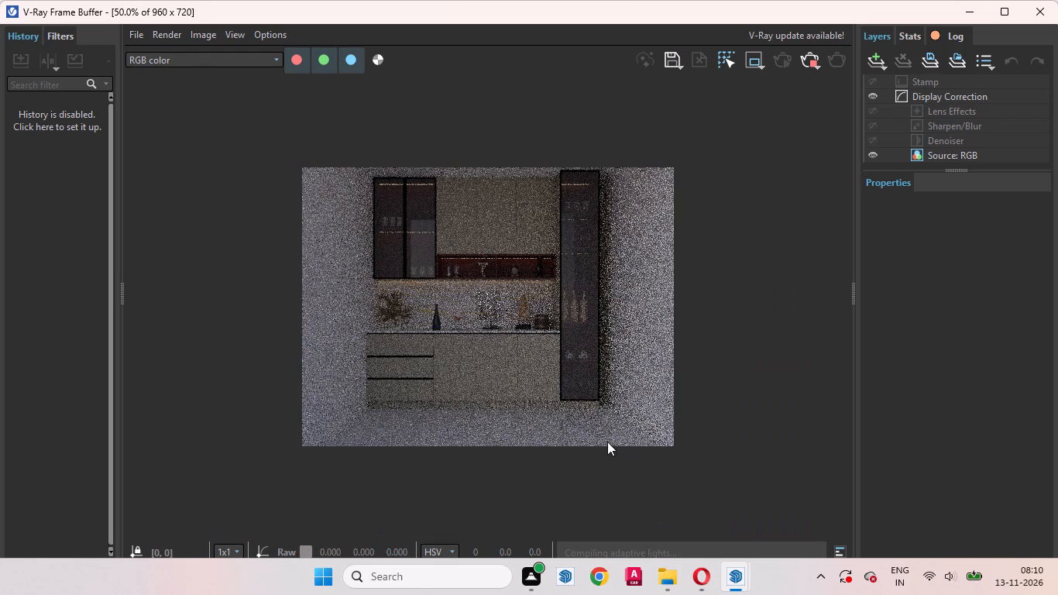
scroll(607, 426, up, 1)
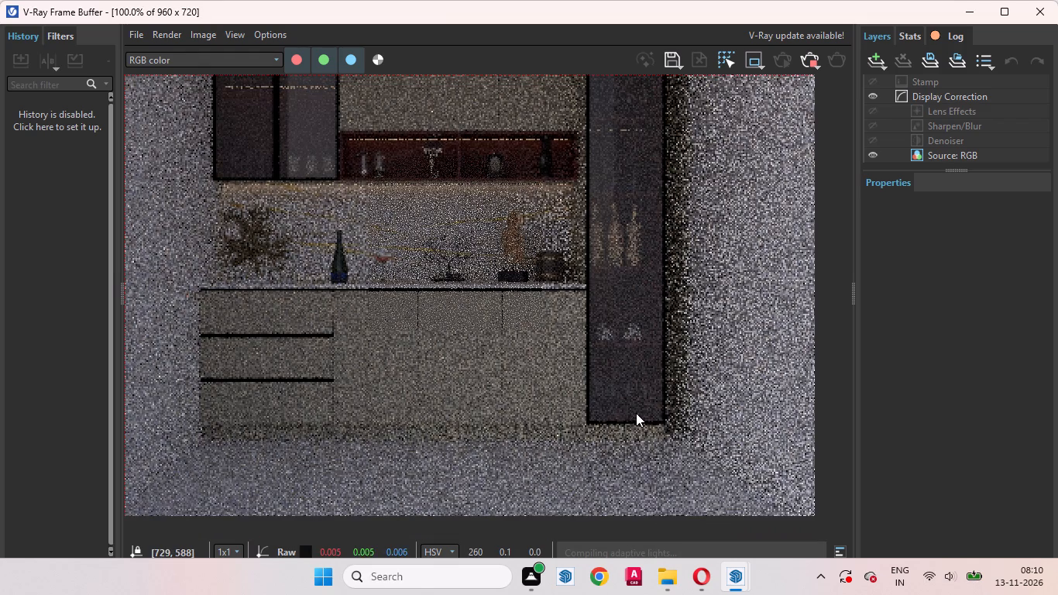
scroll(531, 383, down, 1)
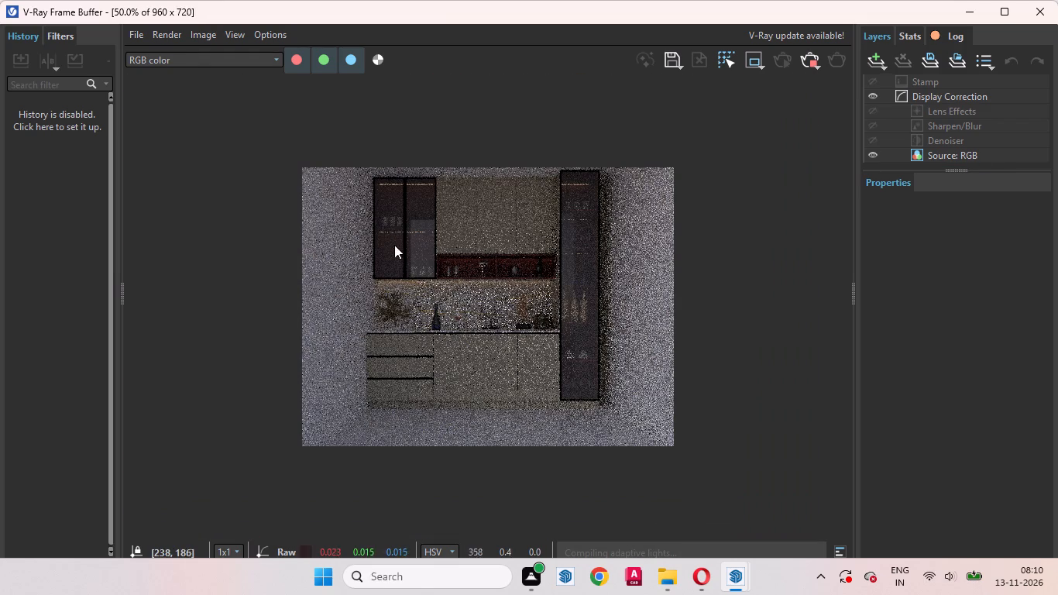
scroll(401, 267, up, 1)
scroll(431, 300, down, 1)
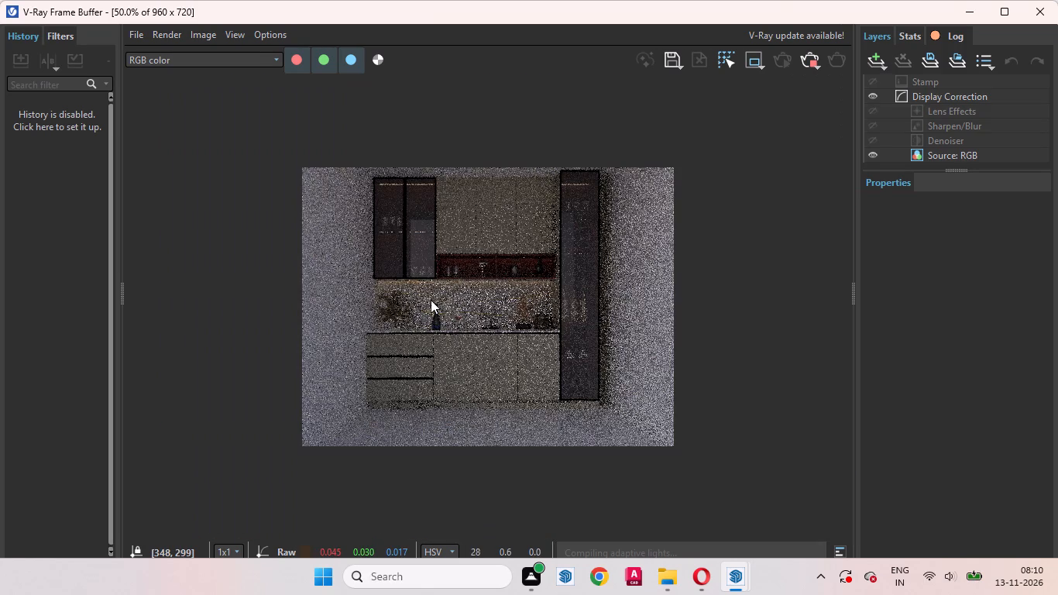
scroll(605, 258, up, 1)
scroll(577, 278, down, 1)
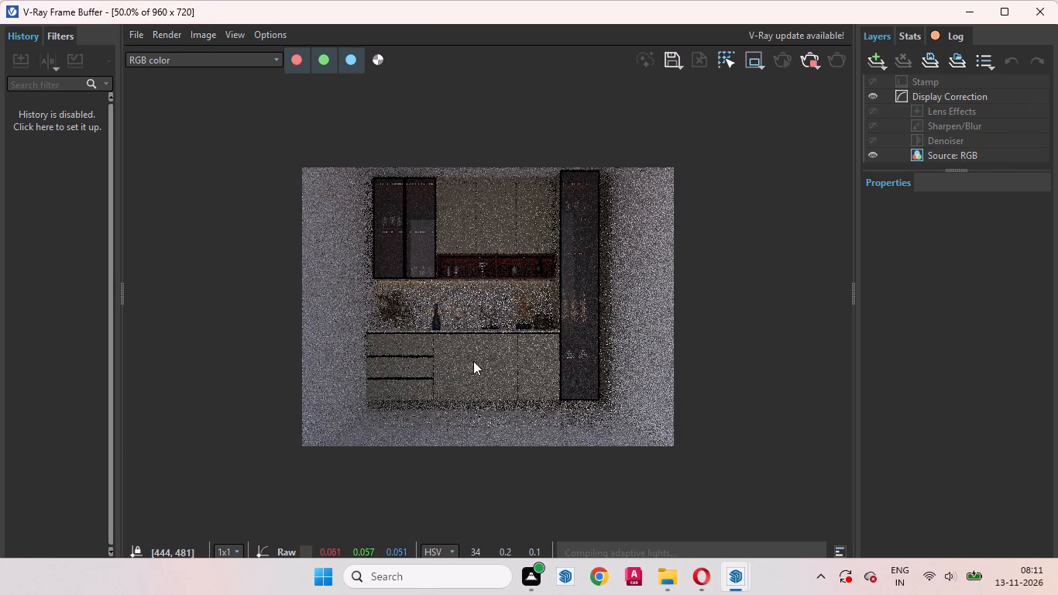
scroll(473, 375, up, 1)
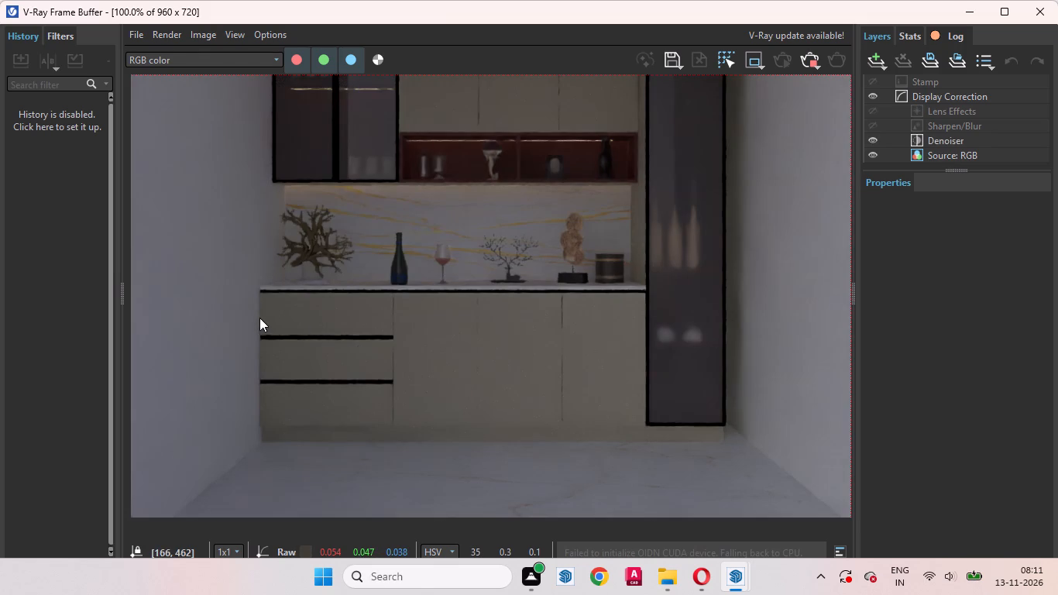
Inspect the denoised render's lighting and materials on the glass units, niche, backsplash decor, countertop and tall cabinet.
scroll(259, 318, up, 1)
scroll(362, 329, down, 1)
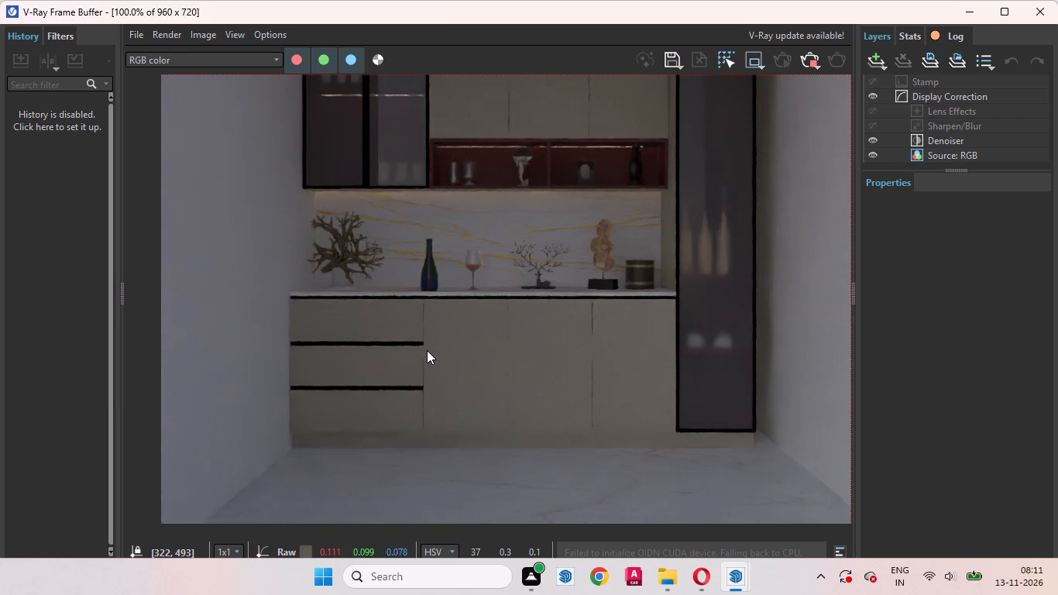
scroll(437, 352, down, 1)
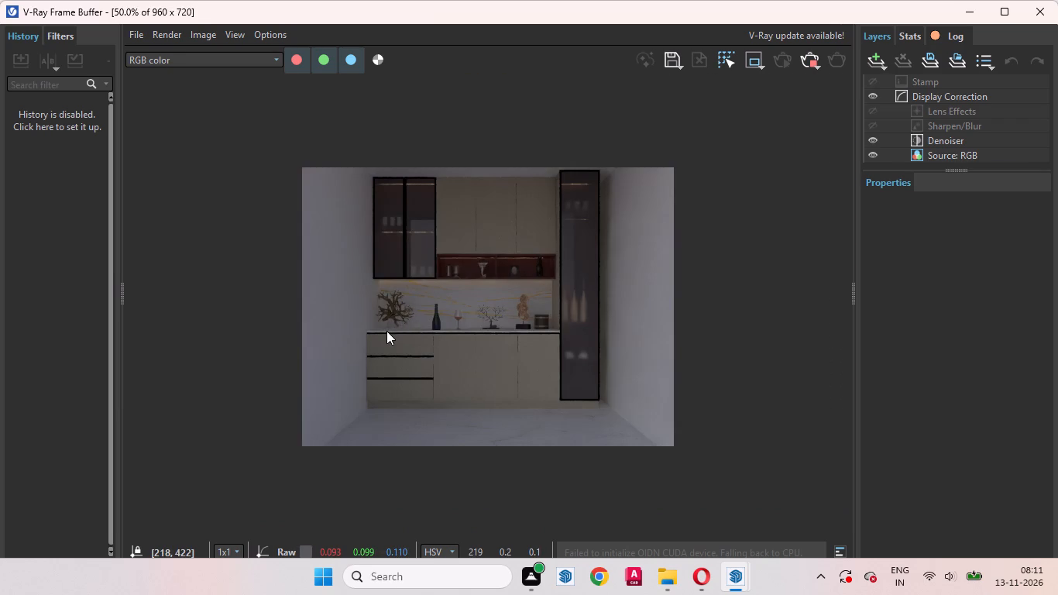
scroll(386, 331, up, 1)
scroll(387, 339, down, 1)
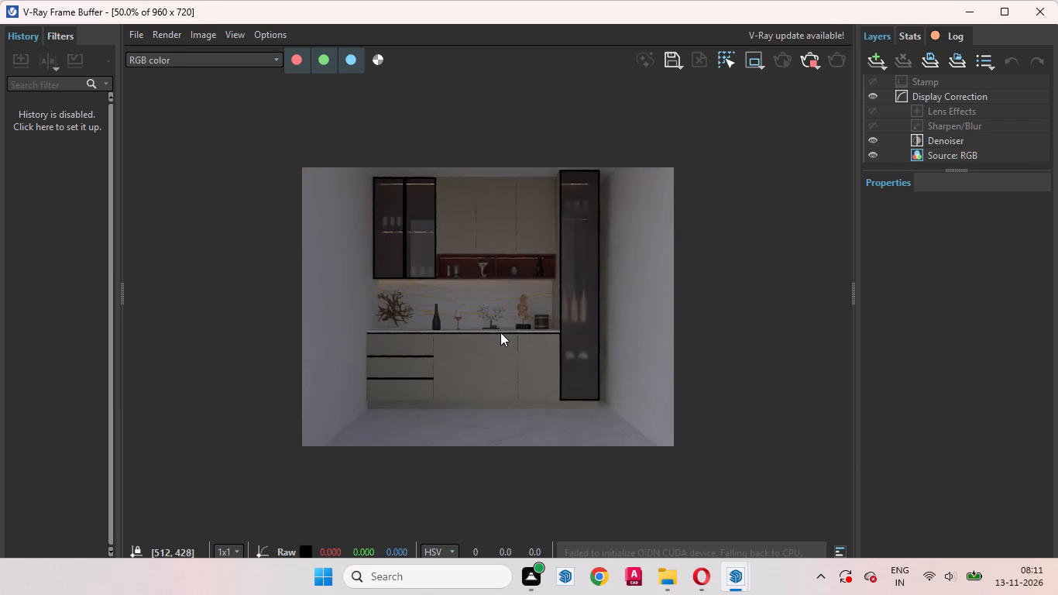
scroll(517, 333, up, 1)
scroll(513, 332, down, 1)
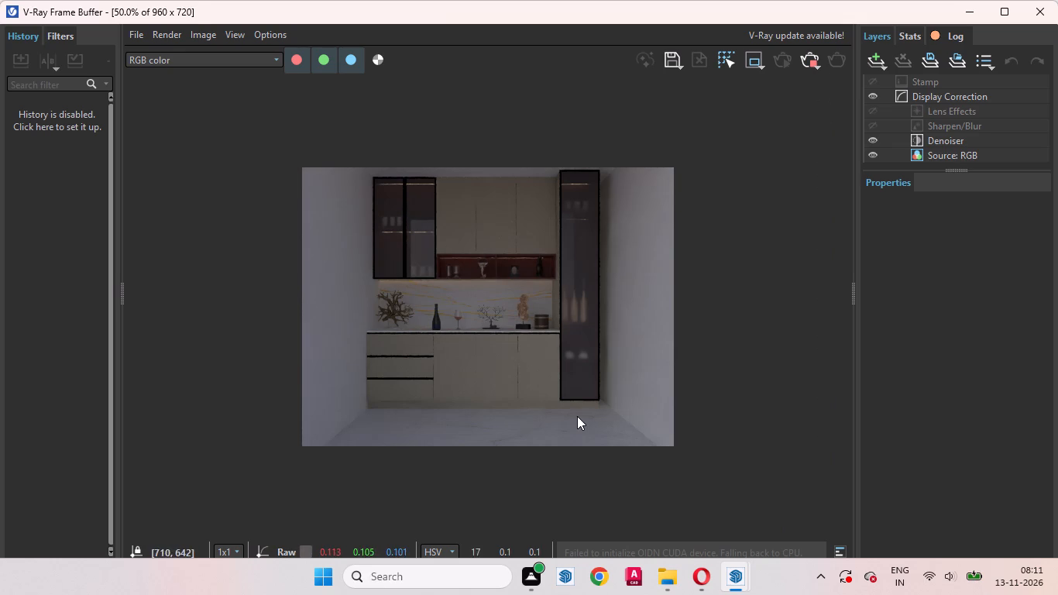
scroll(578, 415, up, 1)
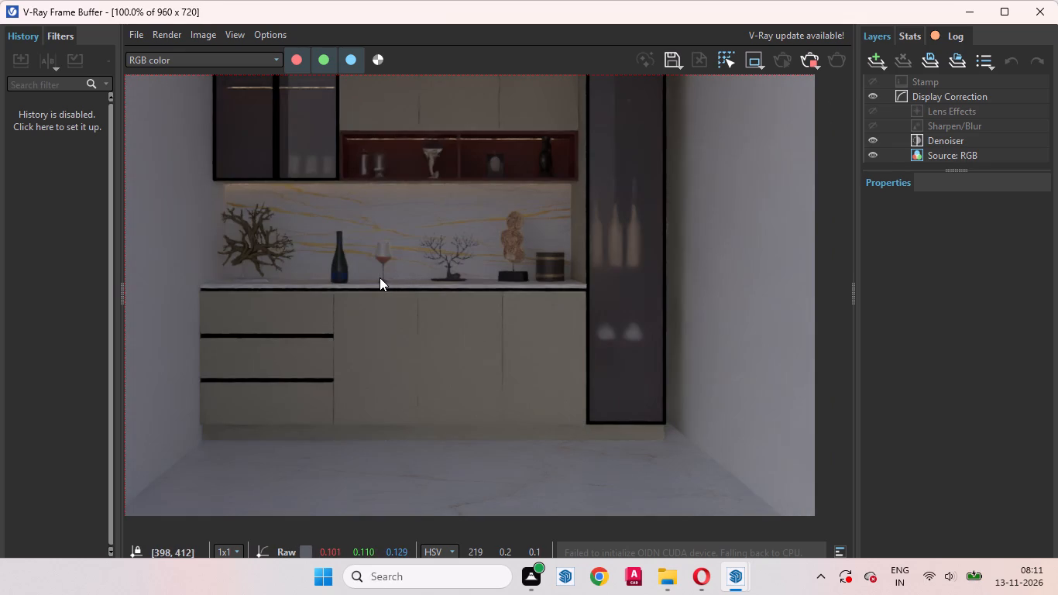
scroll(273, 268, up, 2)
scroll(285, 291, down, 1)
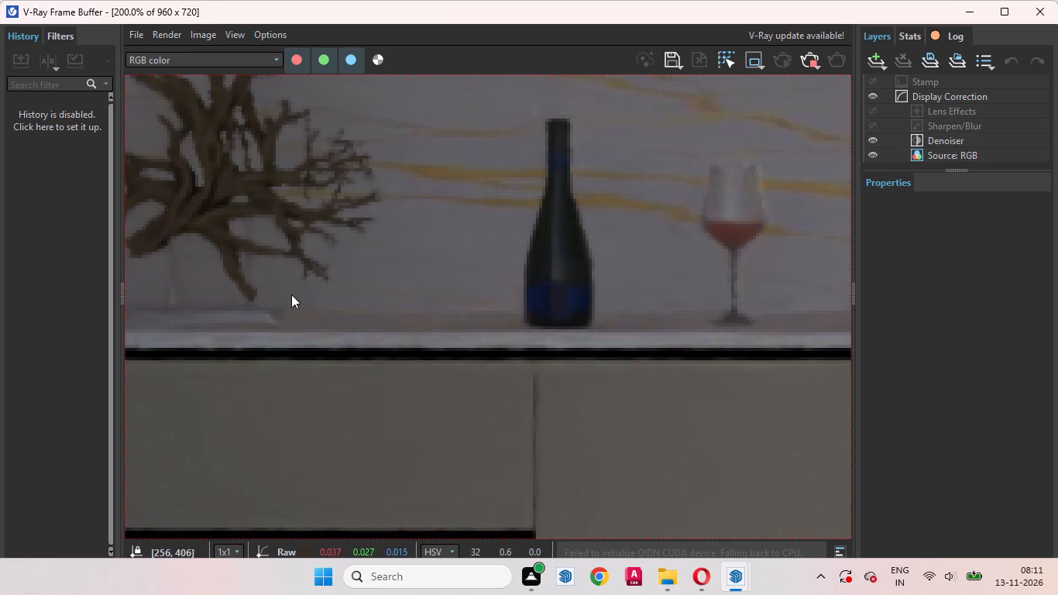
scroll(291, 294, down, 1)
scroll(599, 300, down, 1)
scroll(581, 292, up, 1)
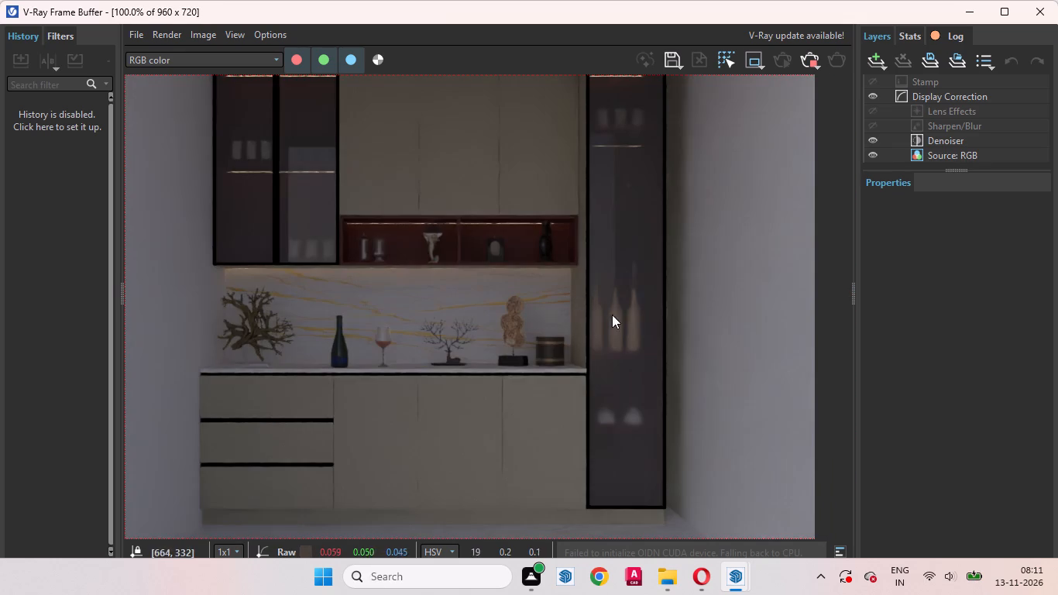
middle_drag(599, 305, 573, 296)
scroll(593, 332, down, 1)
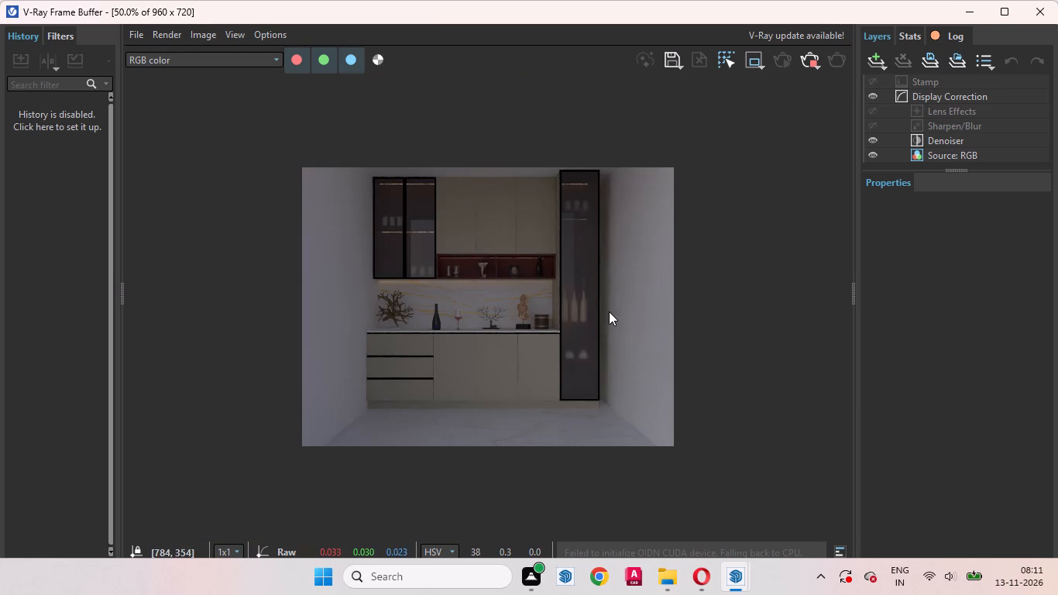
scroll(606, 318, up, 1)
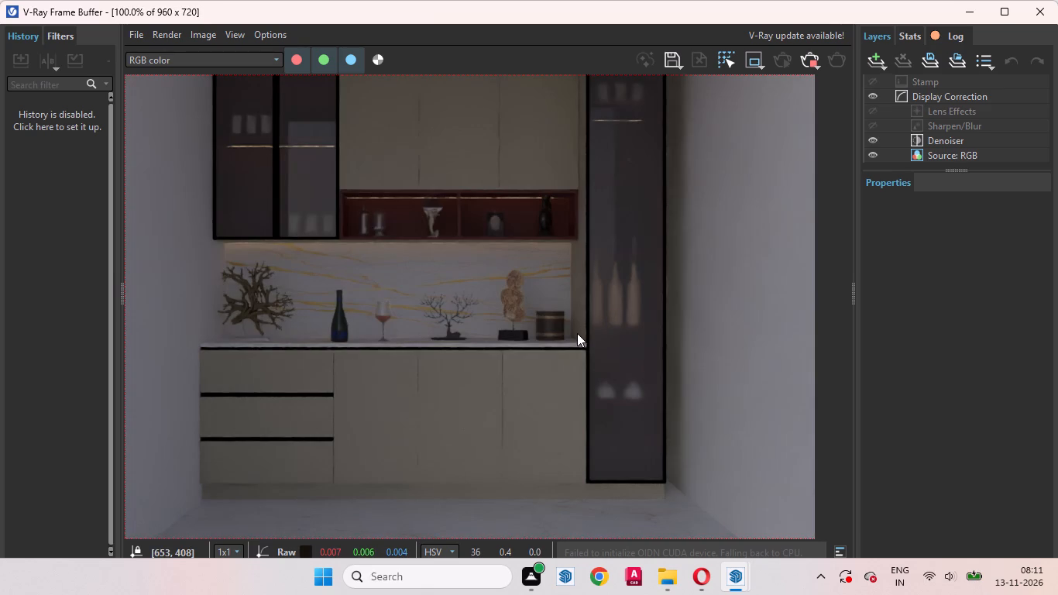
scroll(577, 333, down, 1)
scroll(586, 189, up, 1)
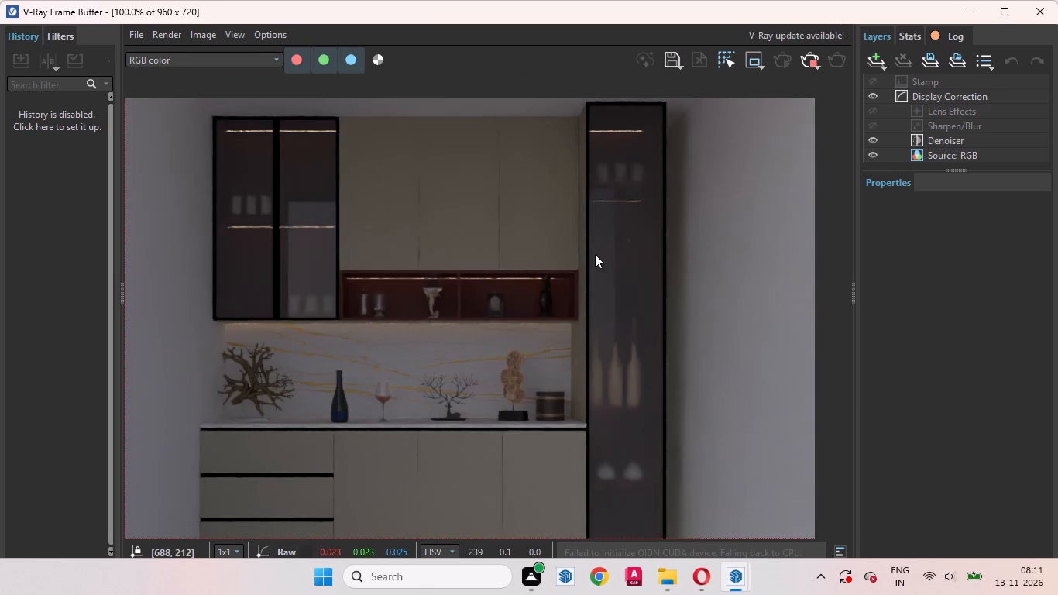
middle_drag(591, 249, 566, 205)
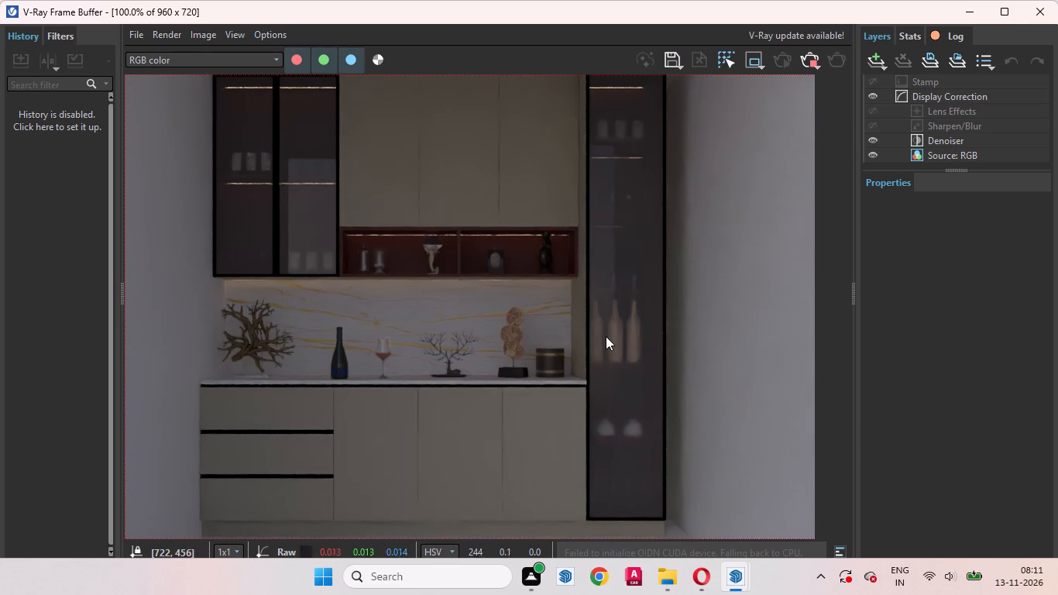
Stop the running render and close the V-Ray Frame Buffer.
click(804, 64)
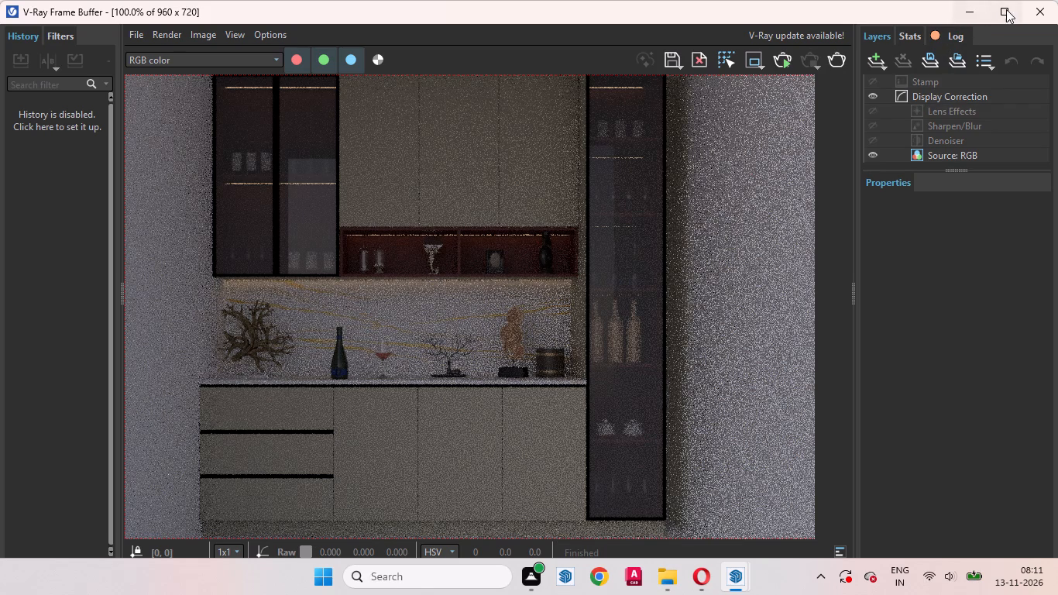
click(1029, 9)
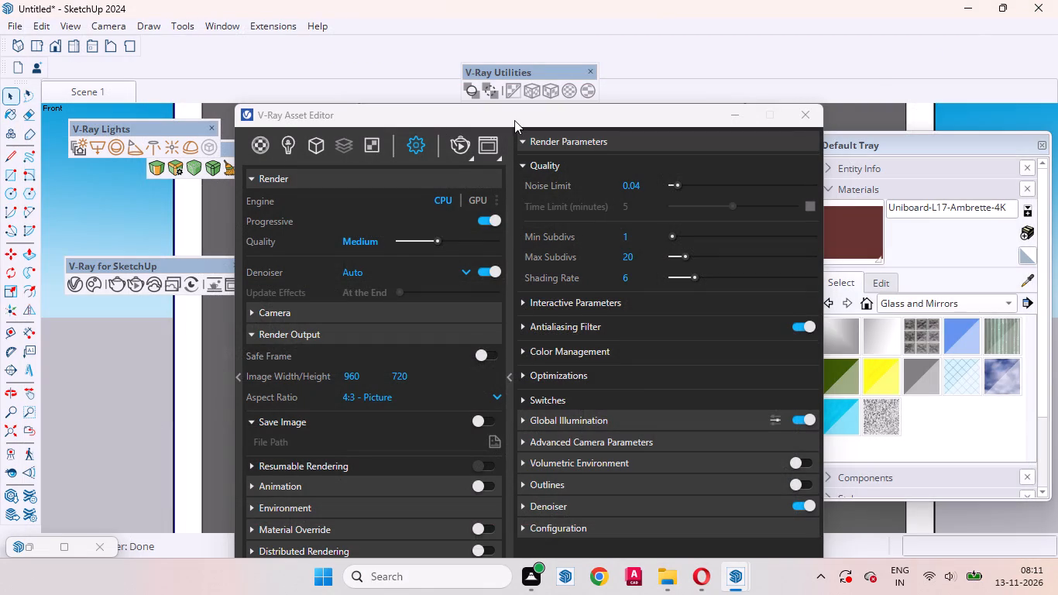
Set the intensity of all four rectangle lights, Rectangle Light through Rectangle Light#3, to 70.
drag(514, 120, 786, 182)
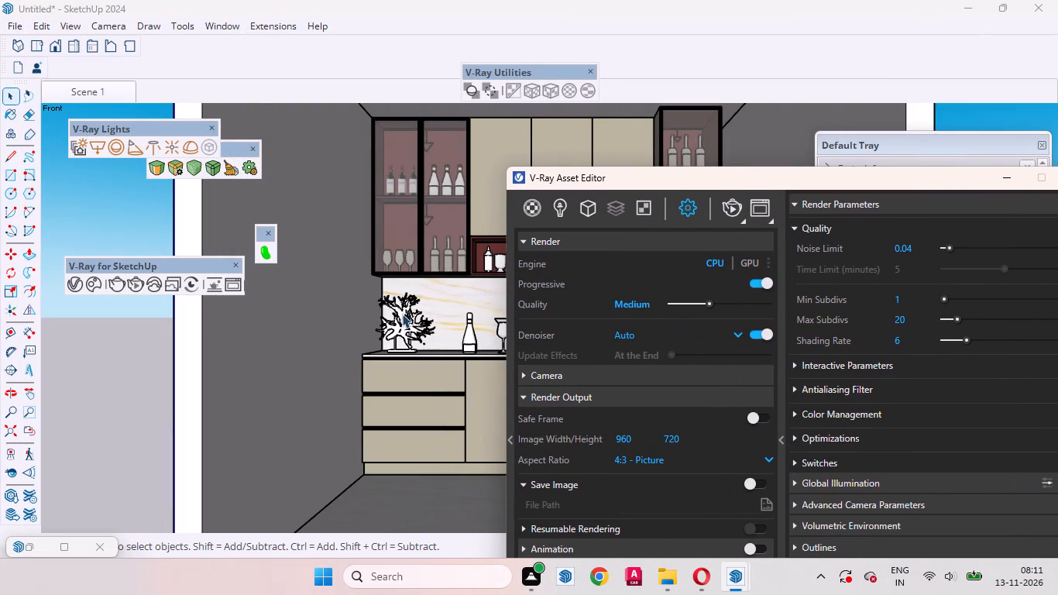
scroll(400, 322, down, 6)
scroll(437, 230, up, 2)
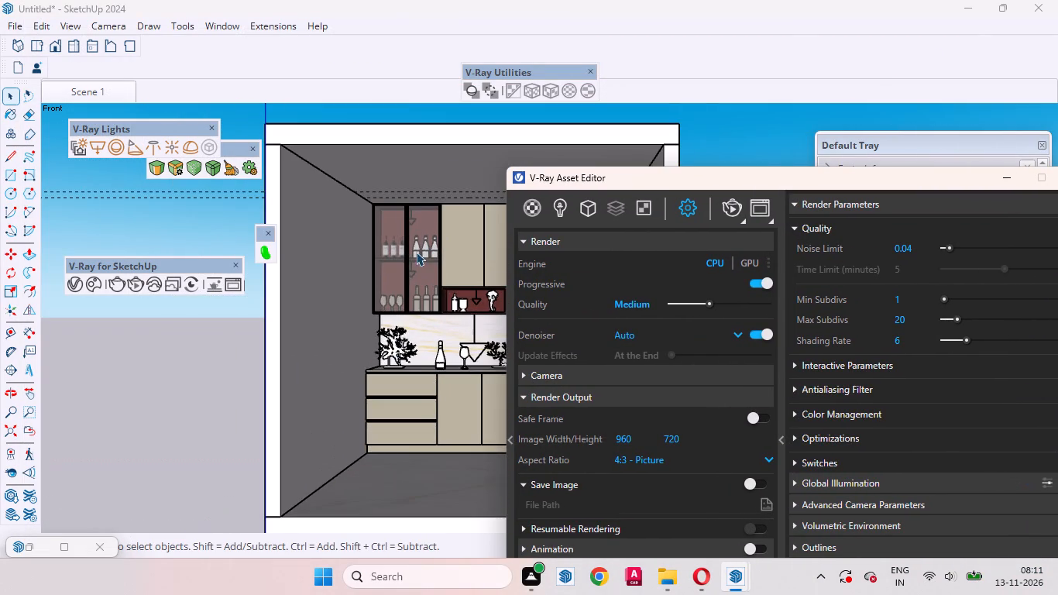
scroll(365, 277, down, 2)
drag(739, 184, 738, 184)
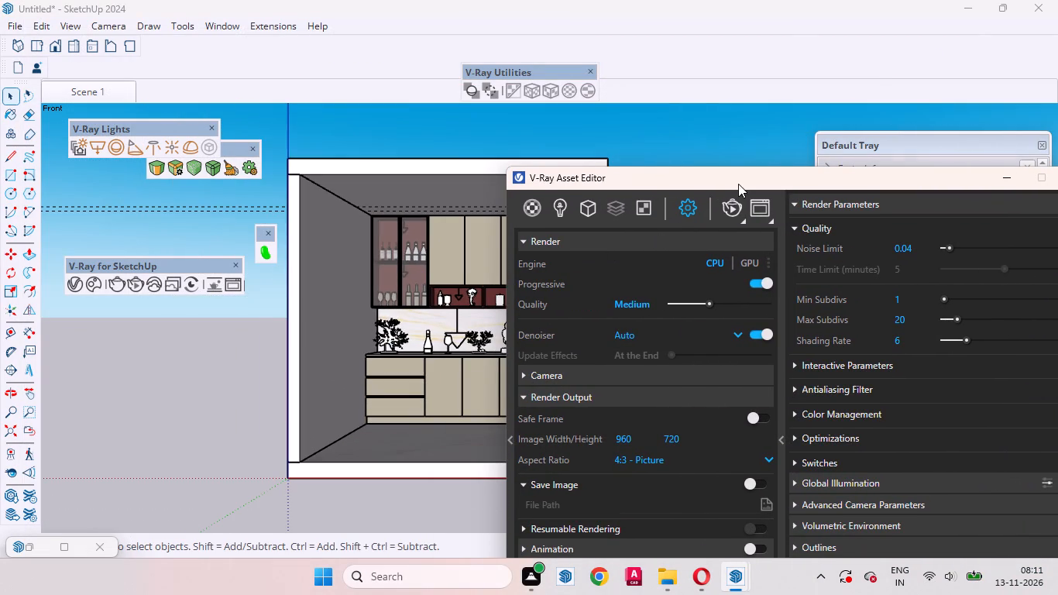
drag(738, 184, 393, 137)
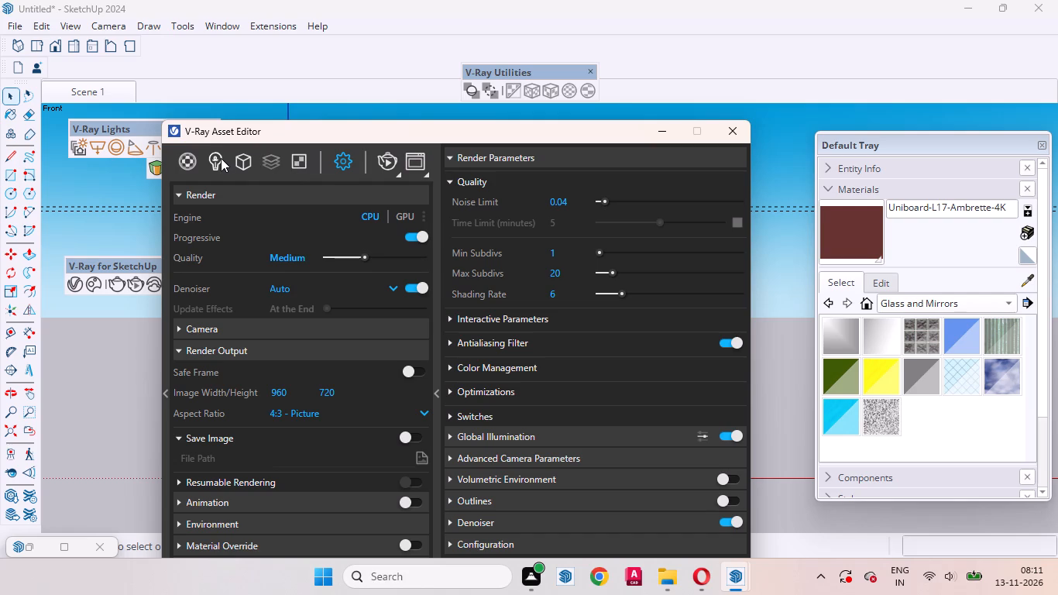
click(220, 158)
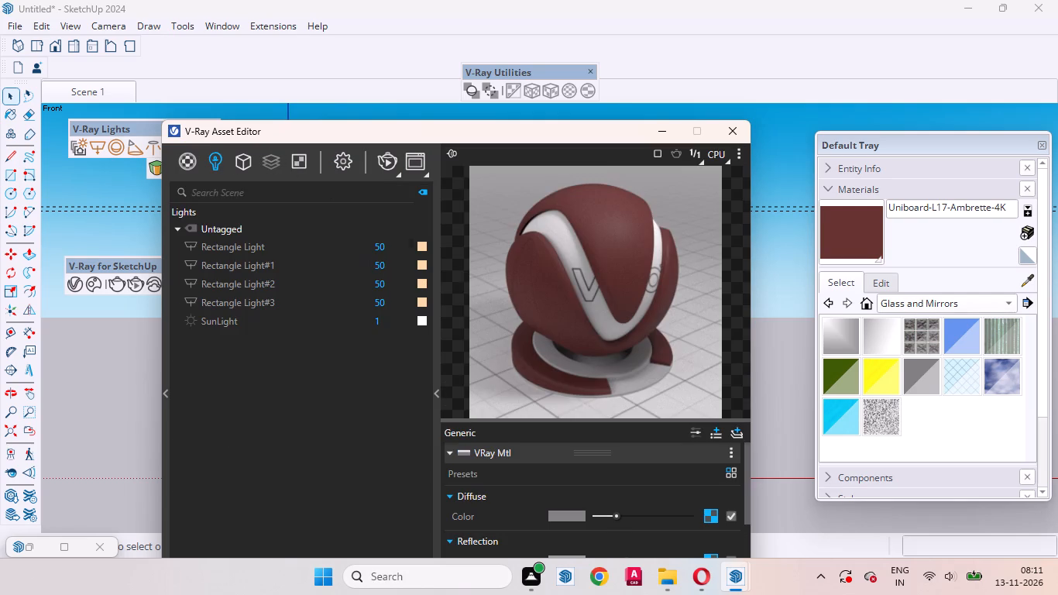
click(378, 246)
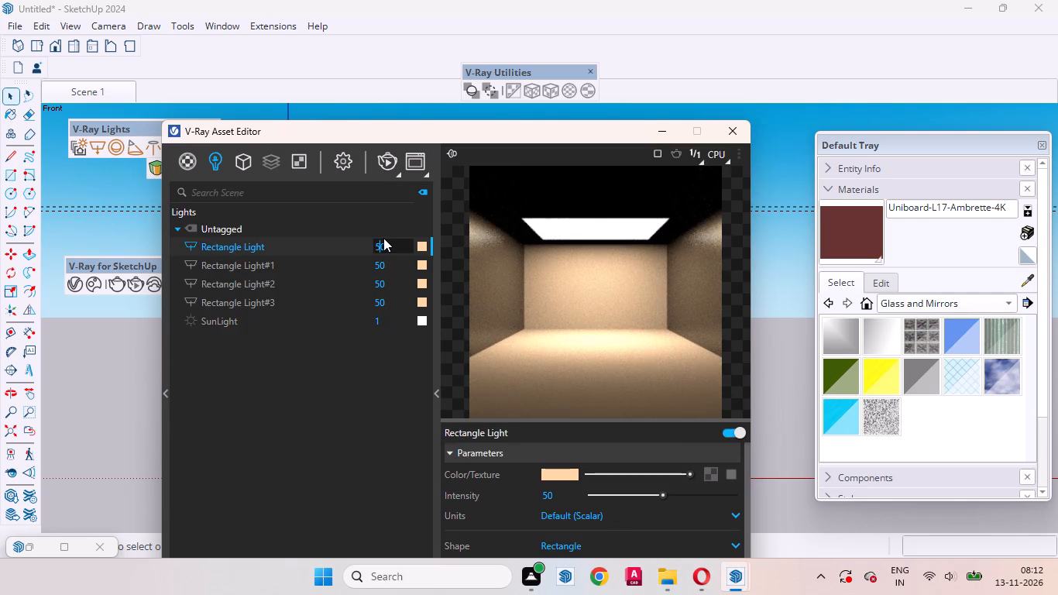
key(BackSpace)
key(7)
click(380, 262)
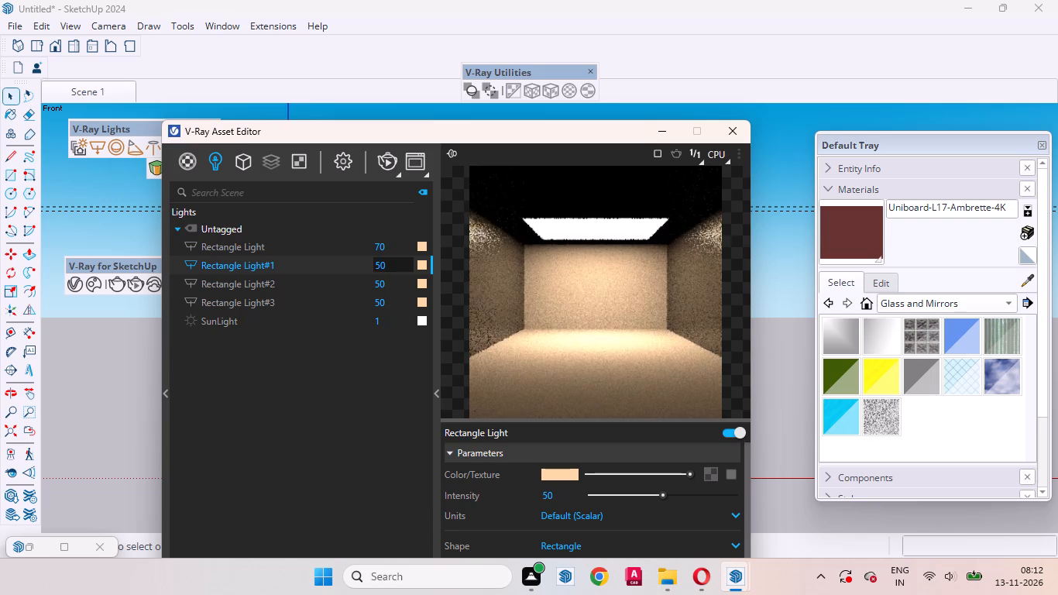
key(BackSpace)
key(7)
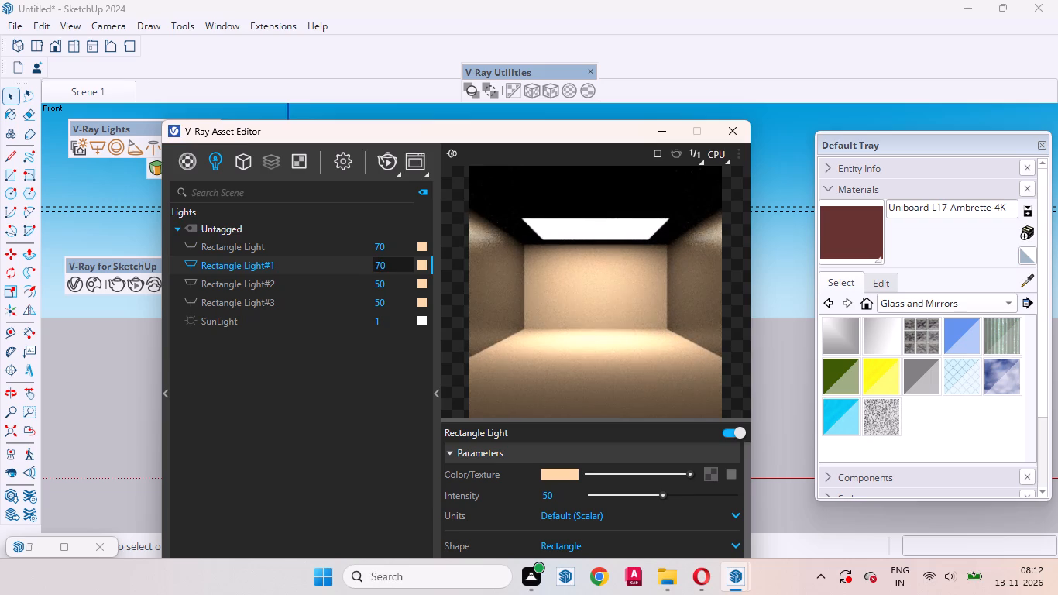
click(378, 280)
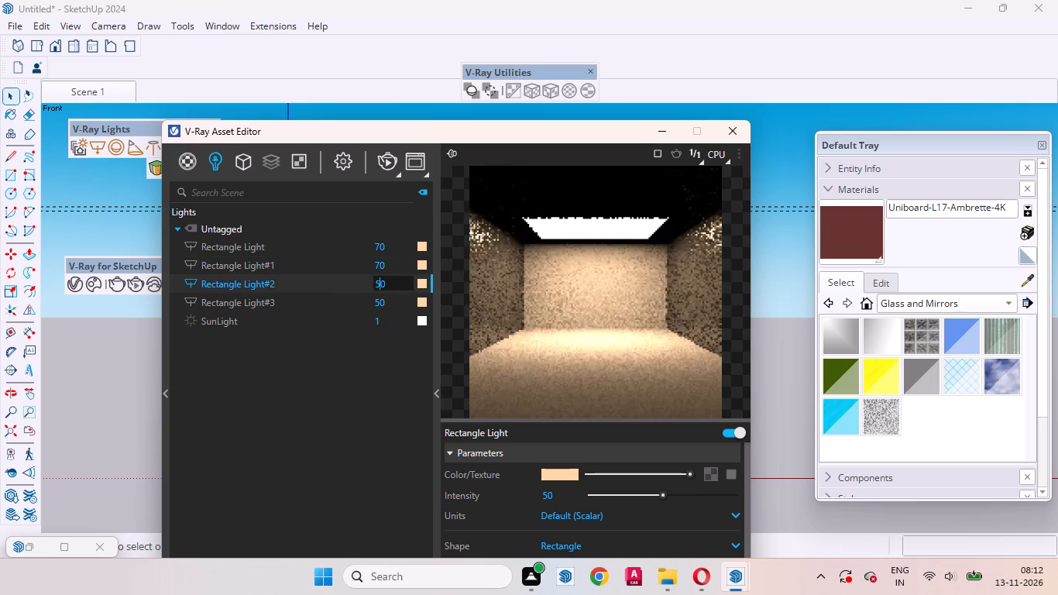
key(BackSpace)
key(7)
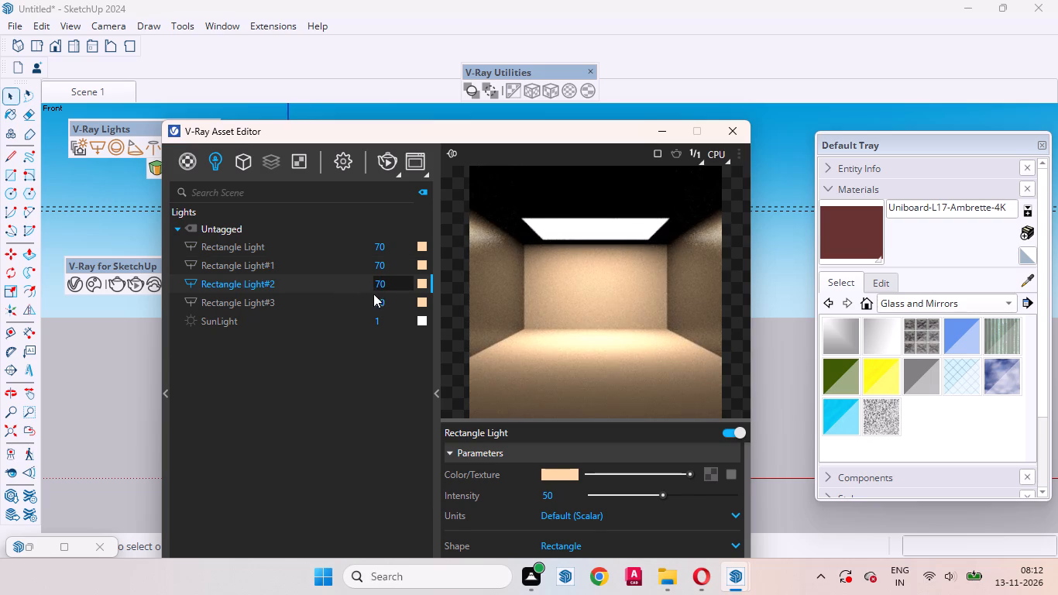
click(379, 297)
key(BackSpace)
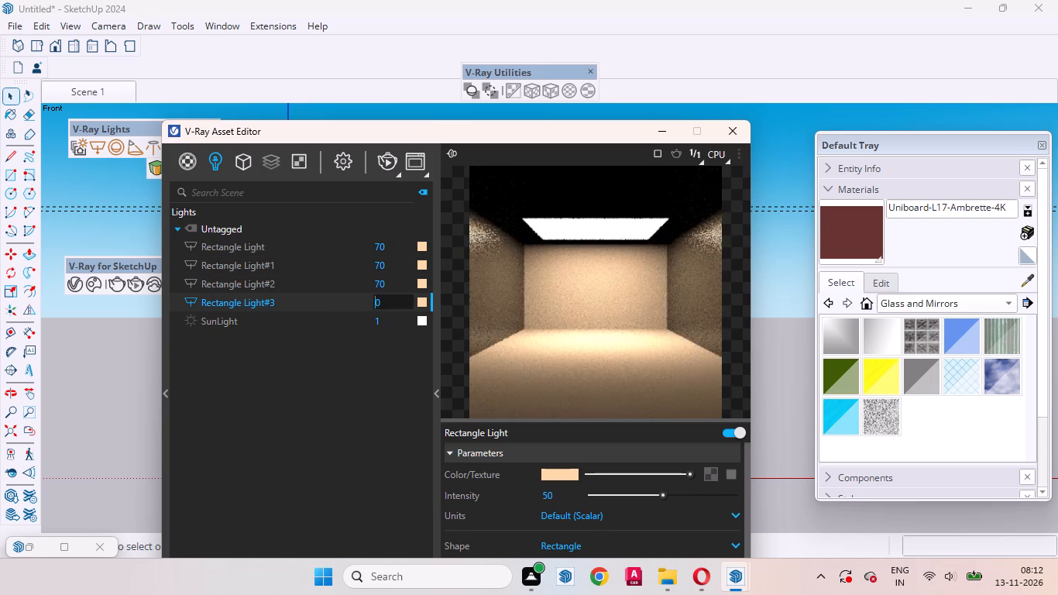
key(7)
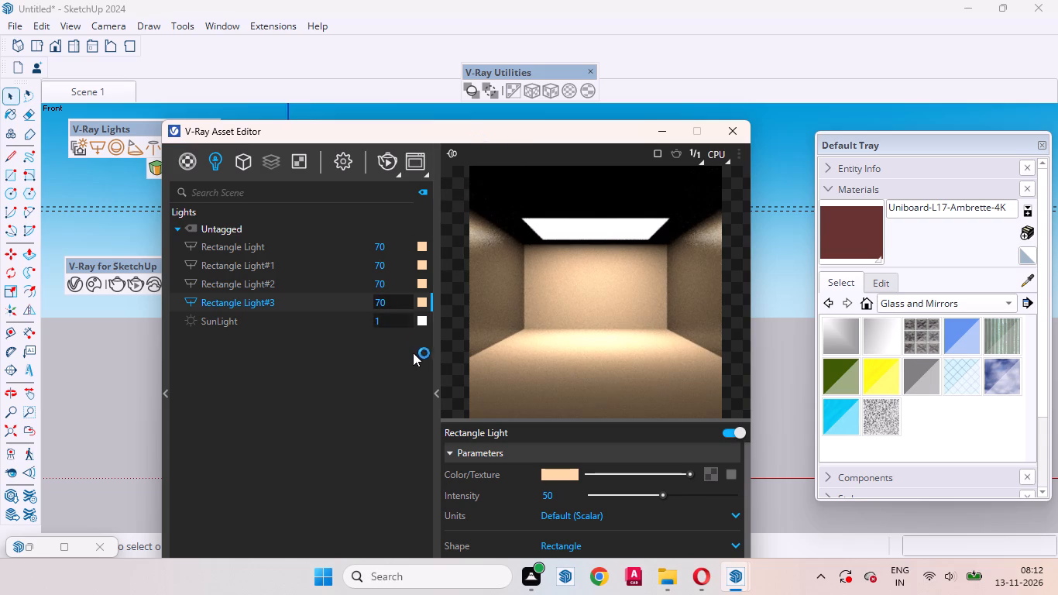
click(437, 346)
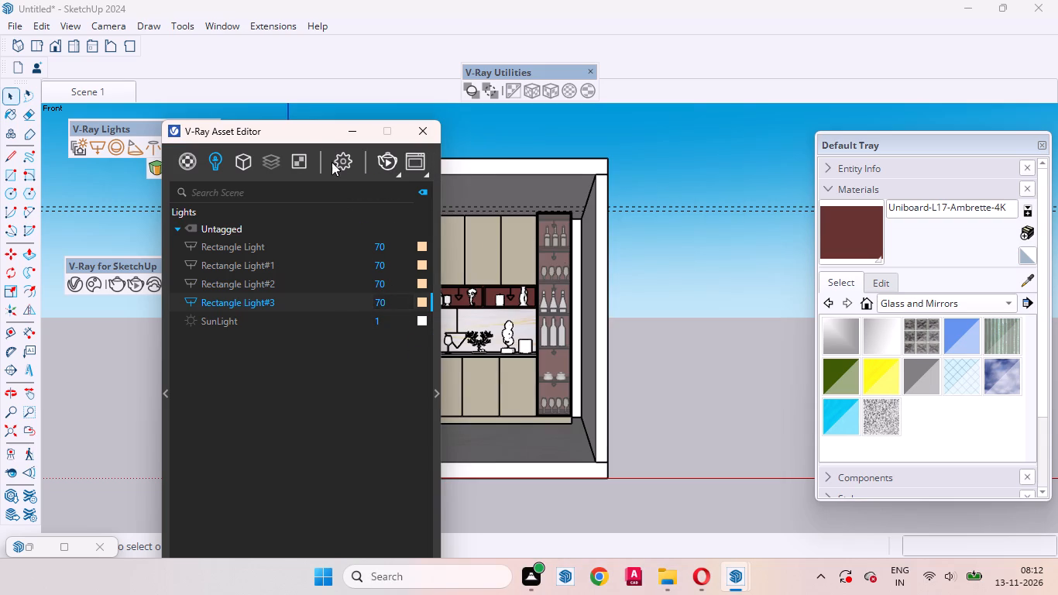
Examine the shelves, light placement and glassware in the lower part of the tall glass unit, and the cabinet within the room.
drag(311, 135, 112, 293)
click(624, 397)
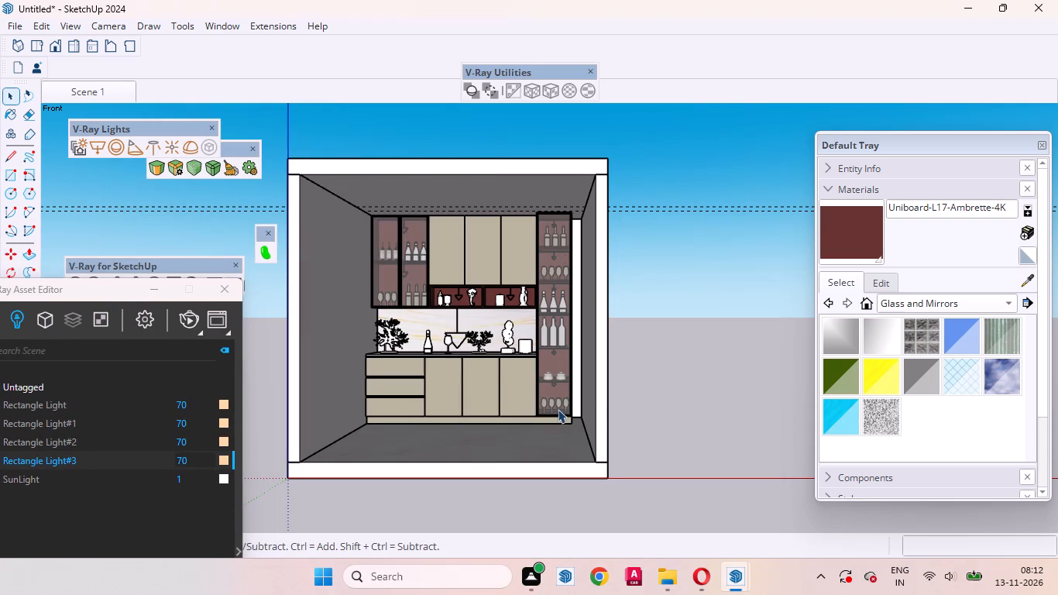
scroll(554, 411, up, 16)
scroll(544, 454, down, 4)
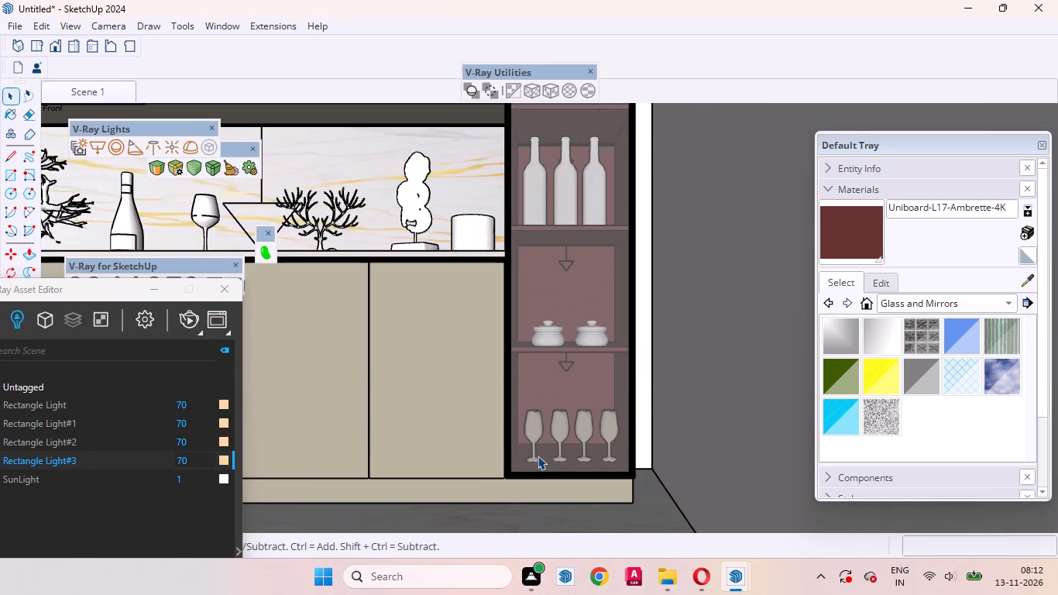
middle_drag(599, 491, 568, 442)
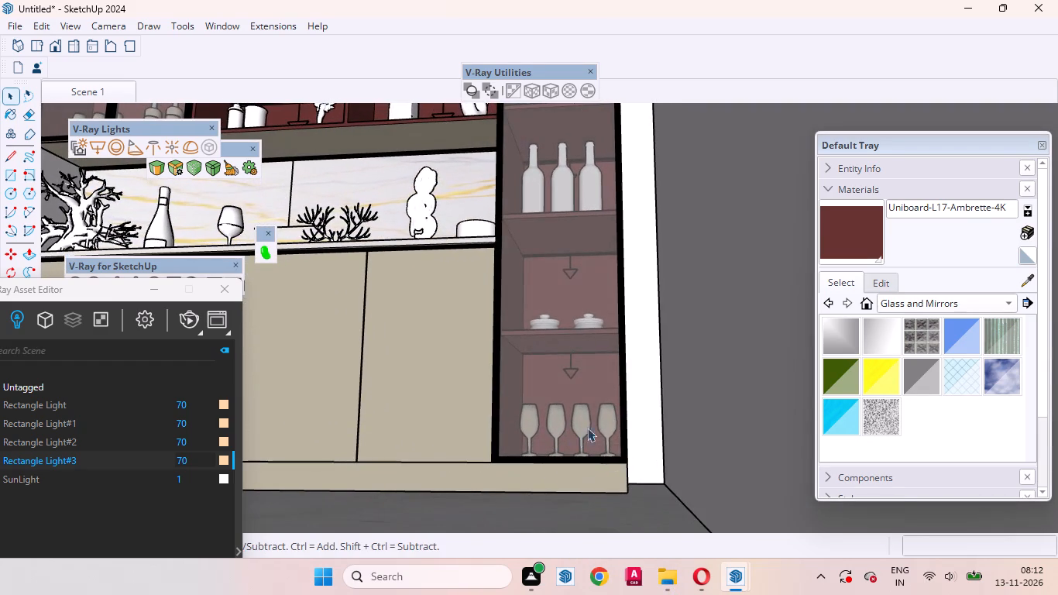
scroll(574, 406, up, 6)
middle_drag(544, 406, 550, 445)
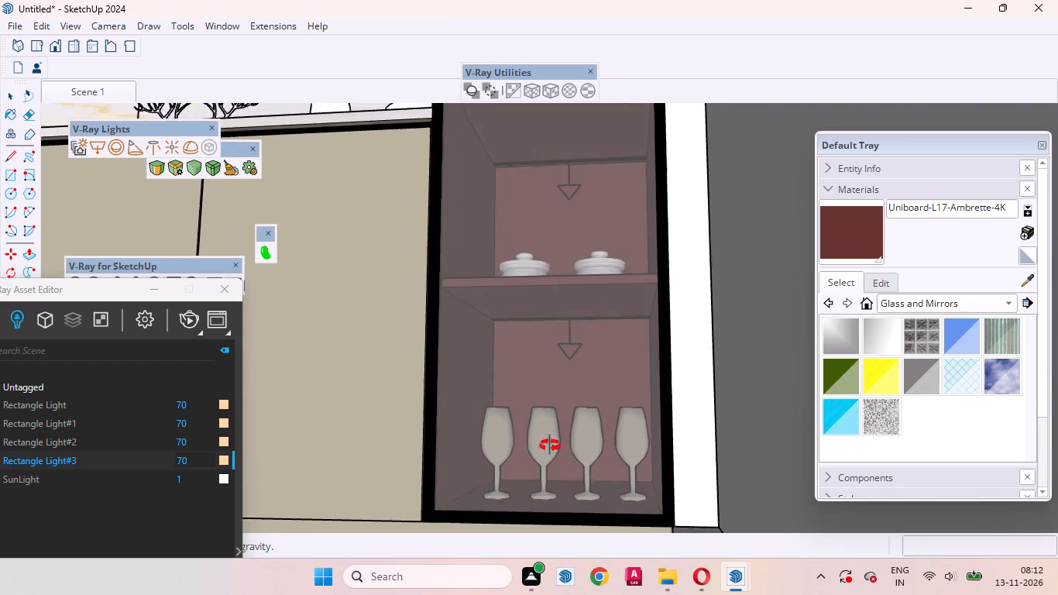
middle_drag(550, 445, 589, 468)
scroll(549, 395, down, 13)
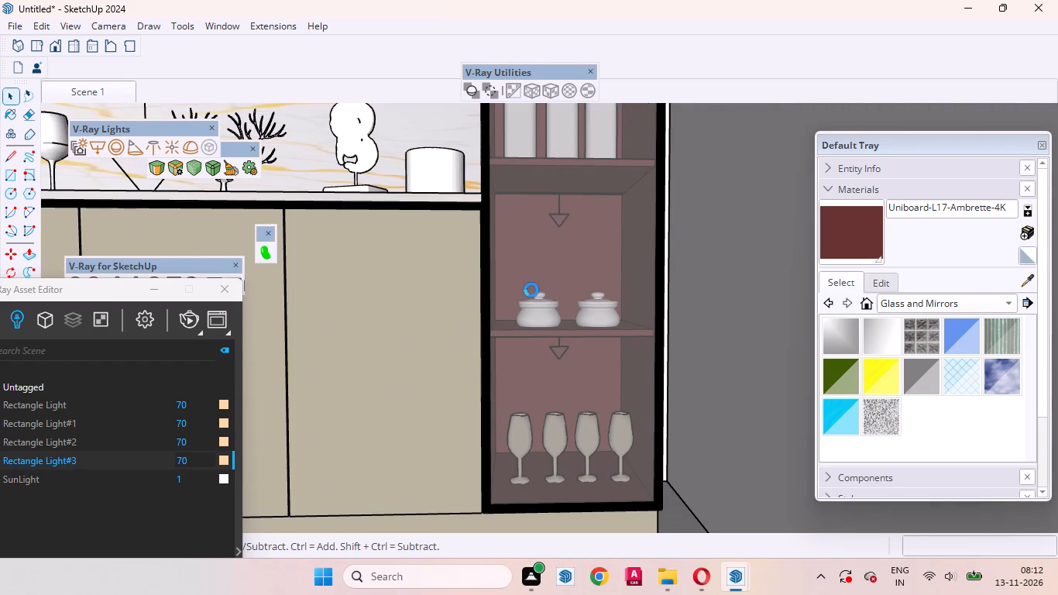
scroll(696, 339, down, 11)
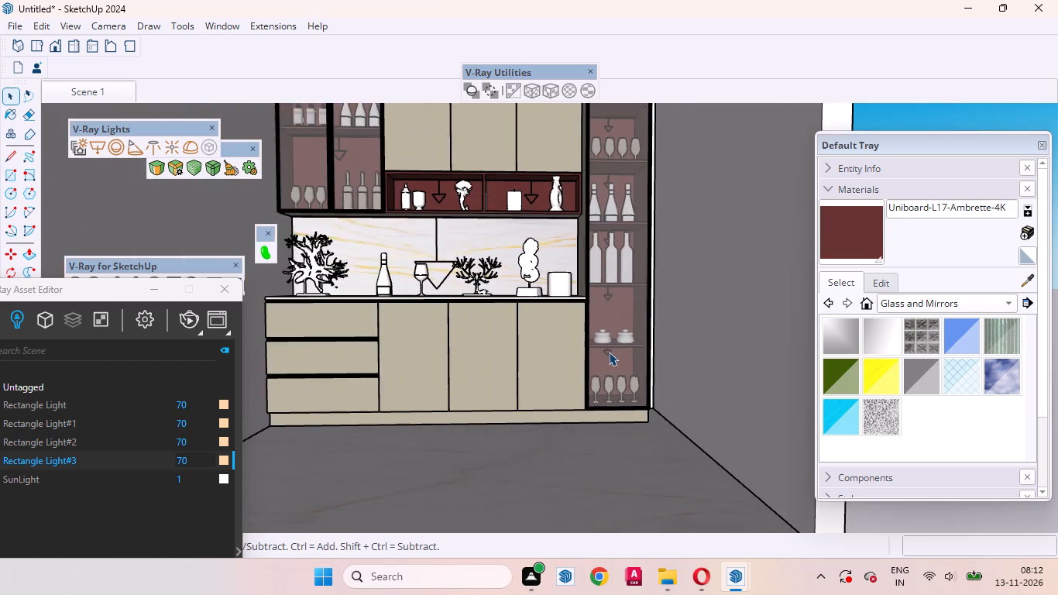
scroll(609, 352, down, 6)
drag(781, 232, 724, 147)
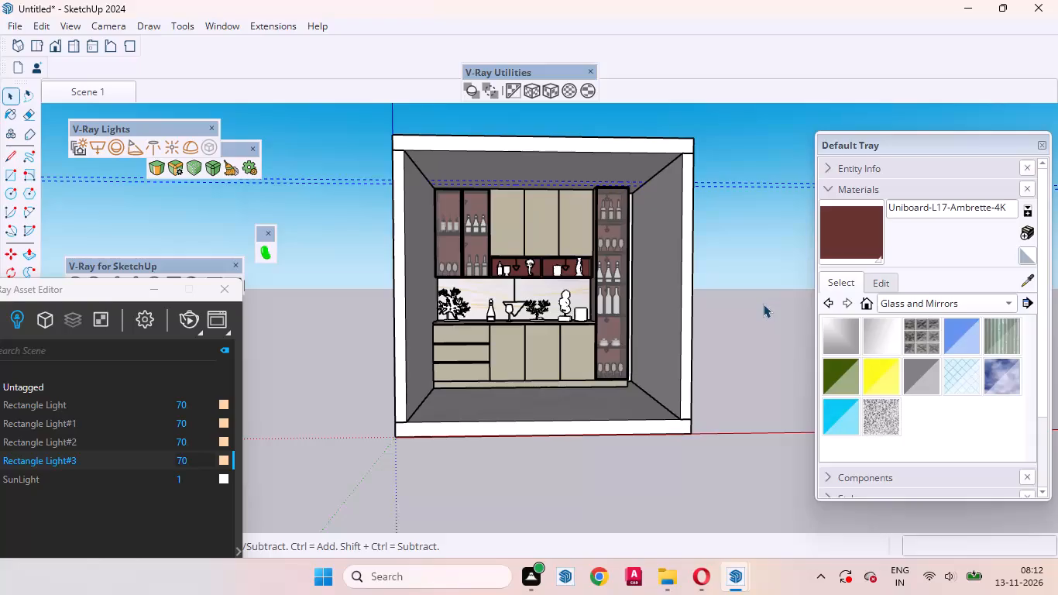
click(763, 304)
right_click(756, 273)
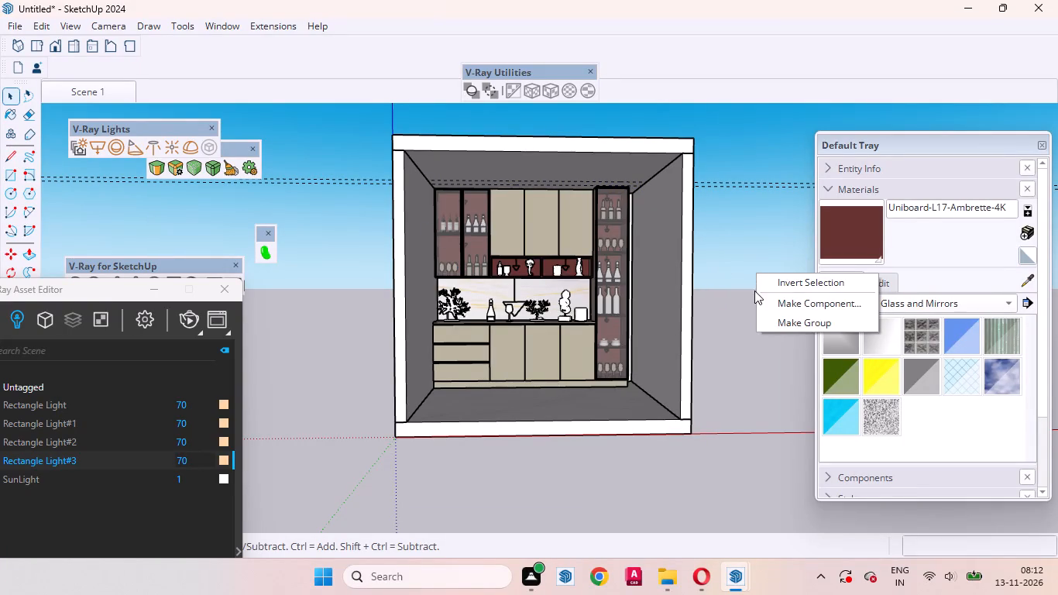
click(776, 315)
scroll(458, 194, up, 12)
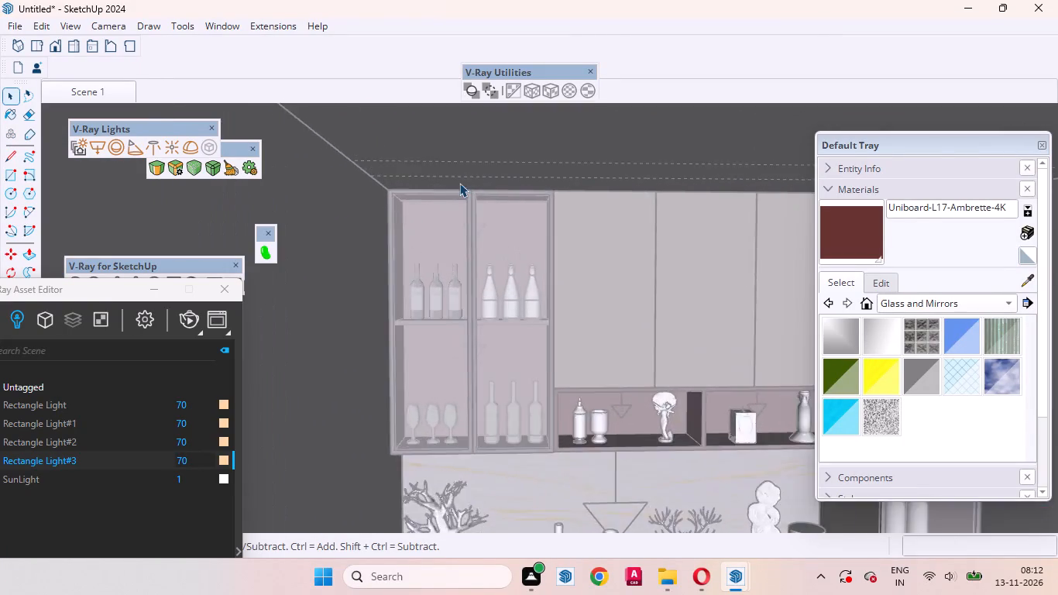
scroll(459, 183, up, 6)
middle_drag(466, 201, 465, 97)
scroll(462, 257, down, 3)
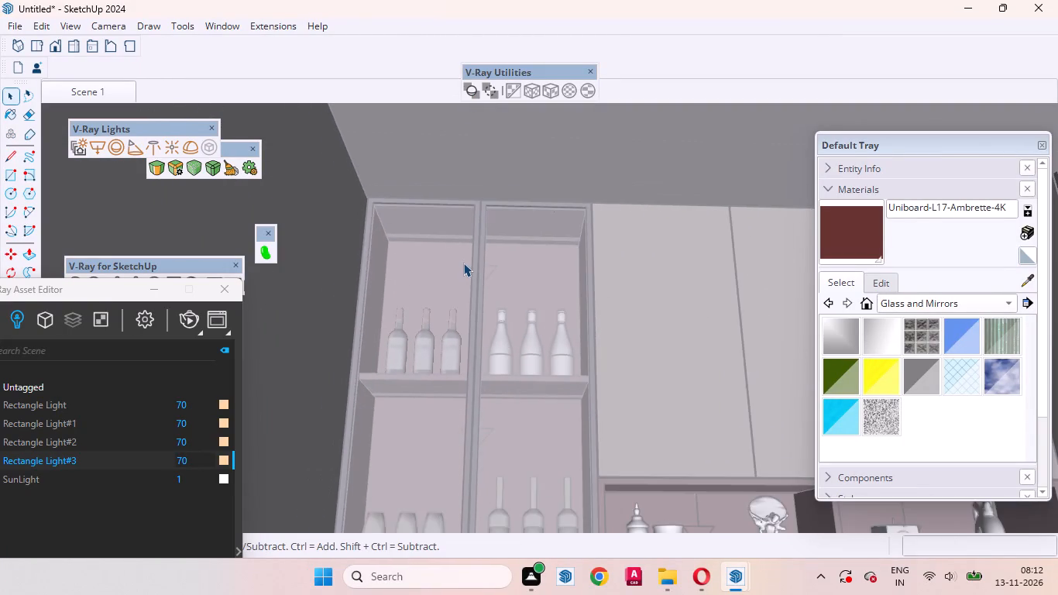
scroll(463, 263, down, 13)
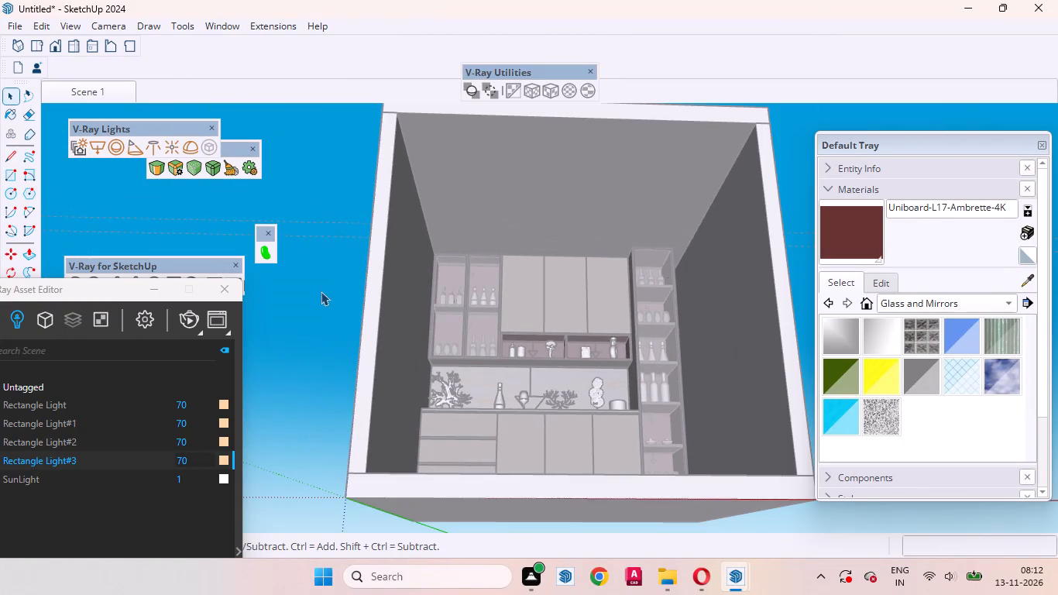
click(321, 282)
Place a guide line on the ceiling about 1' 2 11/16" from the left wall edge, near the divider between the upper glass units.
scroll(434, 217, up, 9)
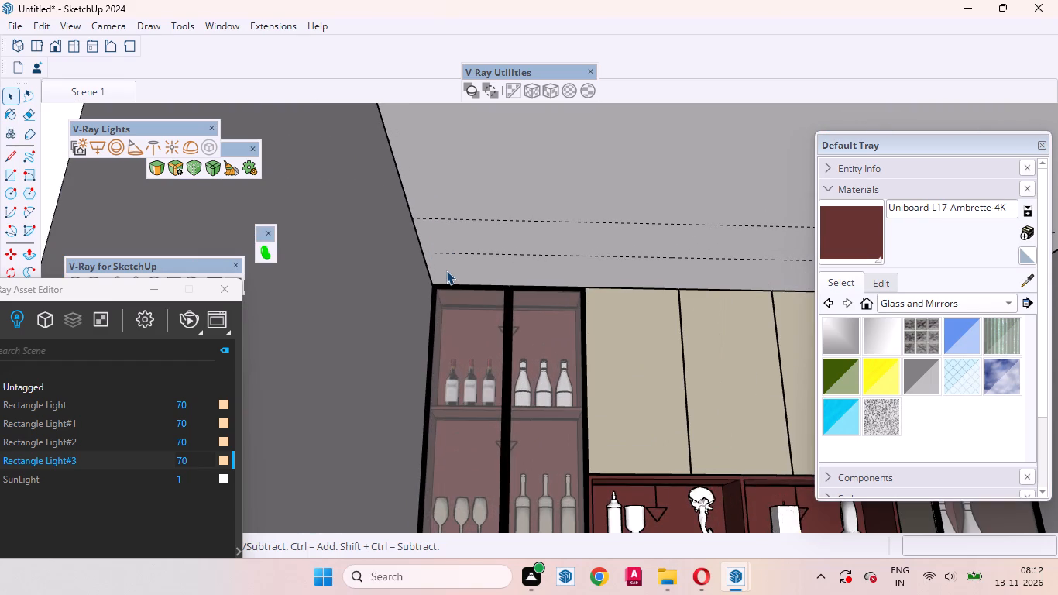
key(t)
scroll(434, 284, up, 7)
click(415, 258)
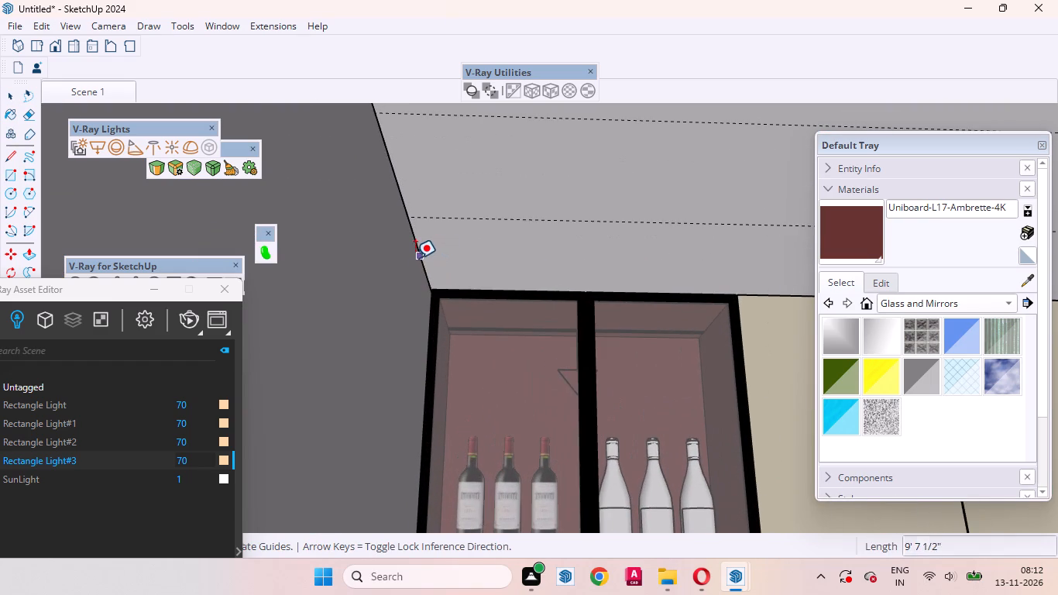
click(592, 263)
Place a second parallel ceiling guide about 2' 9 11/16" from the first, above the beige upper cabinets.
middle_drag(579, 271, 510, 253)
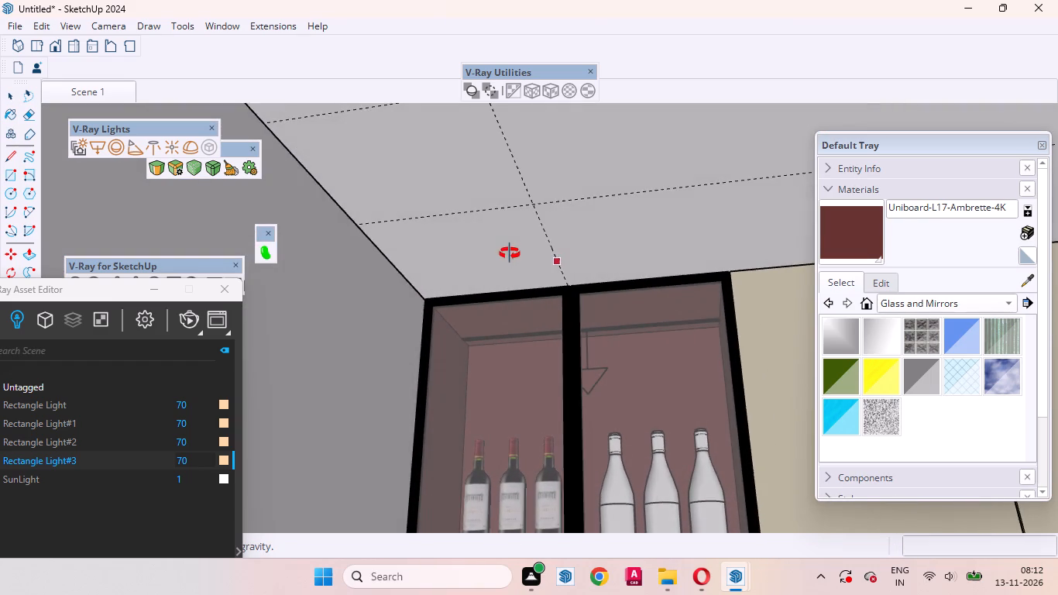
middle_drag(510, 253, 527, 254)
scroll(530, 275, down, 6)
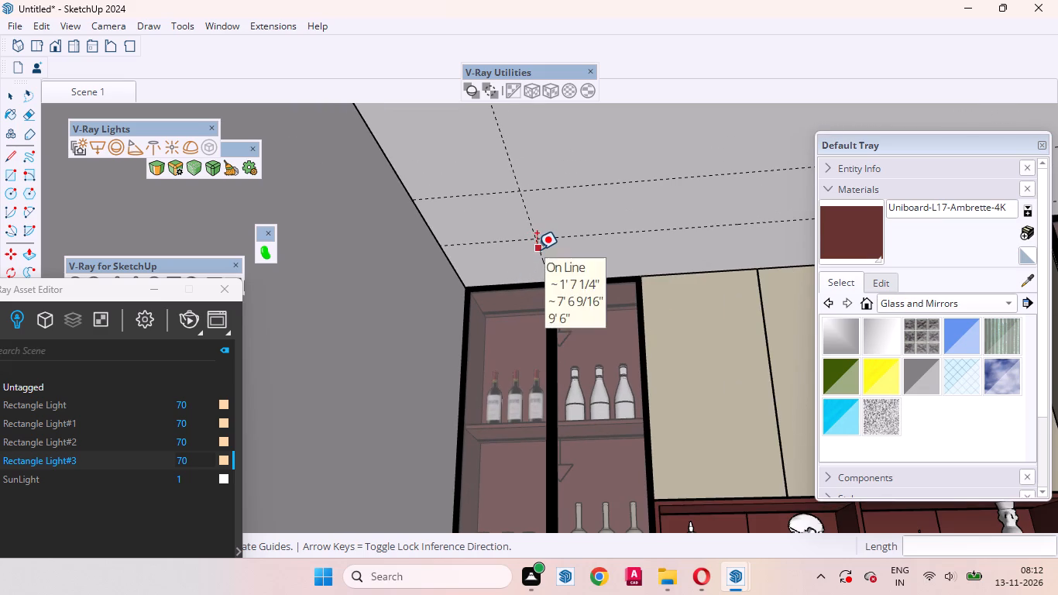
click(537, 249)
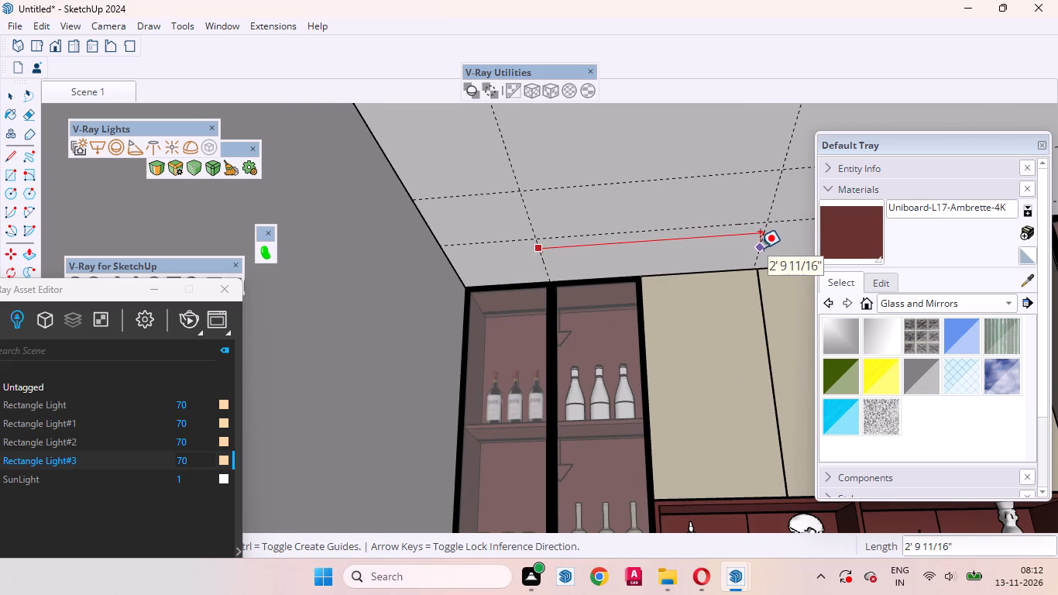
click(760, 248)
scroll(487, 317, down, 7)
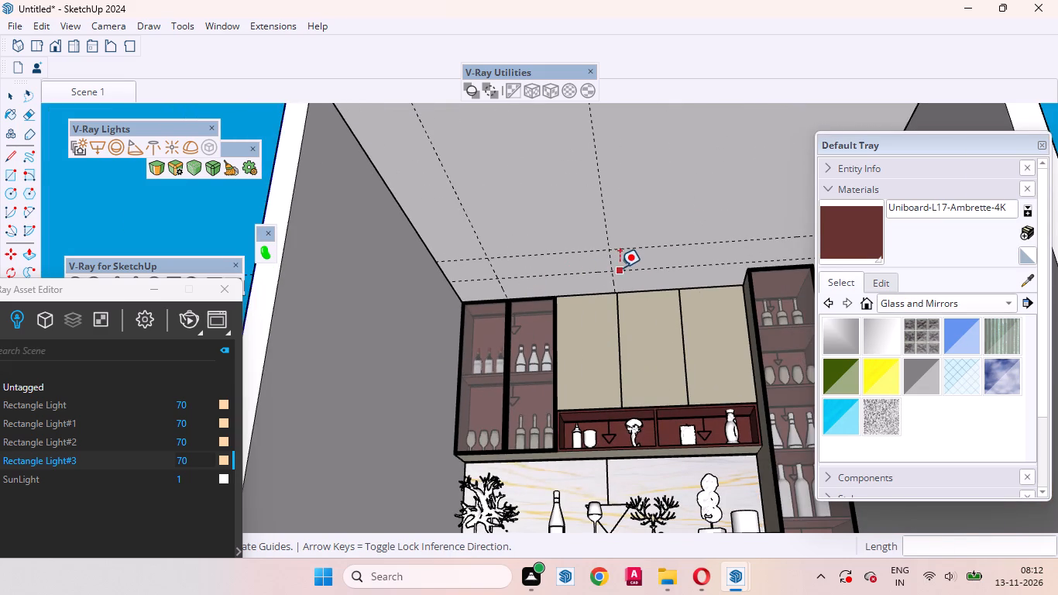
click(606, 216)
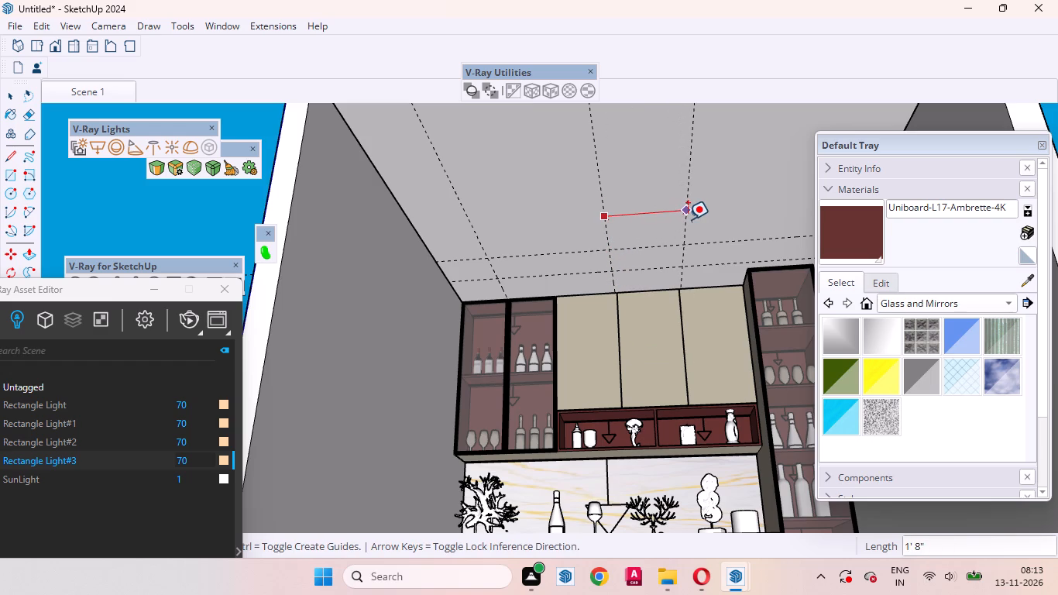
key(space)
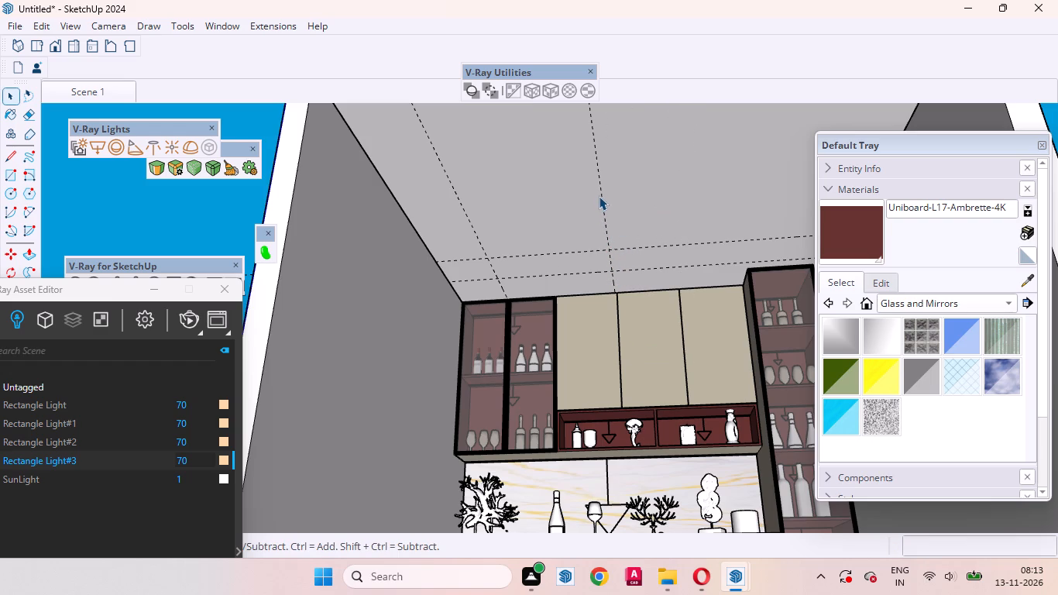
Move the ceiling guide above the beige upper cabinets about 8 3/16" toward the first guide.
click(603, 194)
key(m)
click(644, 197)
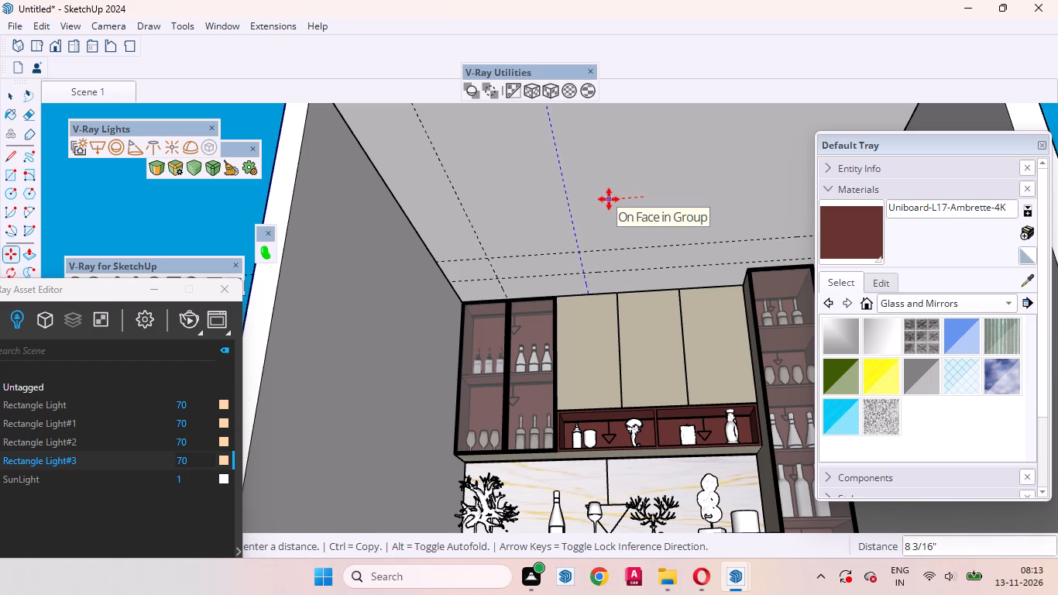
click(609, 199)
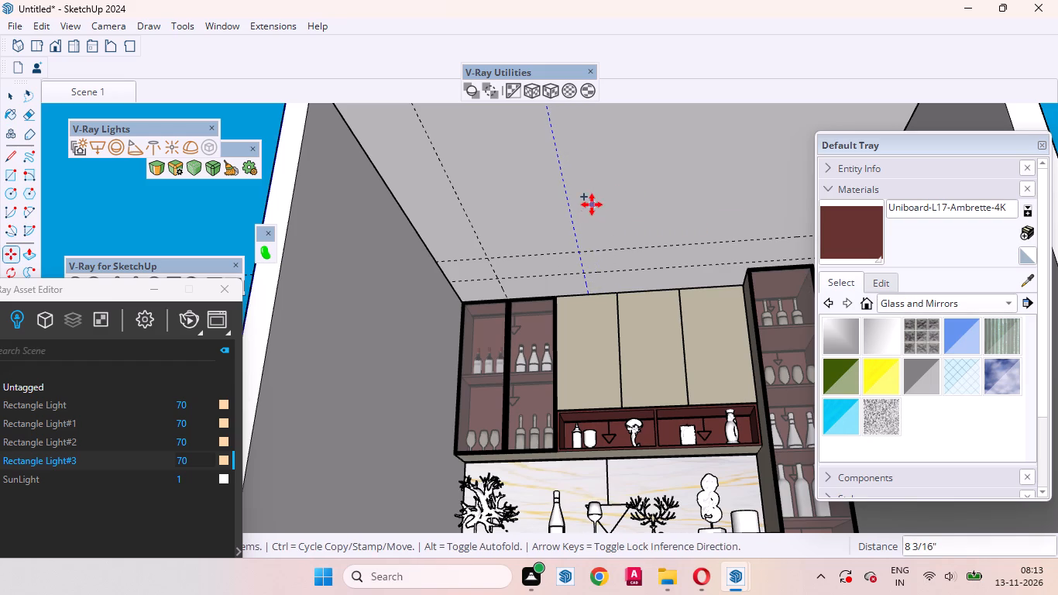
Copy that guide about 2' 3 5/8" toward the tall glass unit, and copy the new one another 2' 4" further along.
click(592, 205)
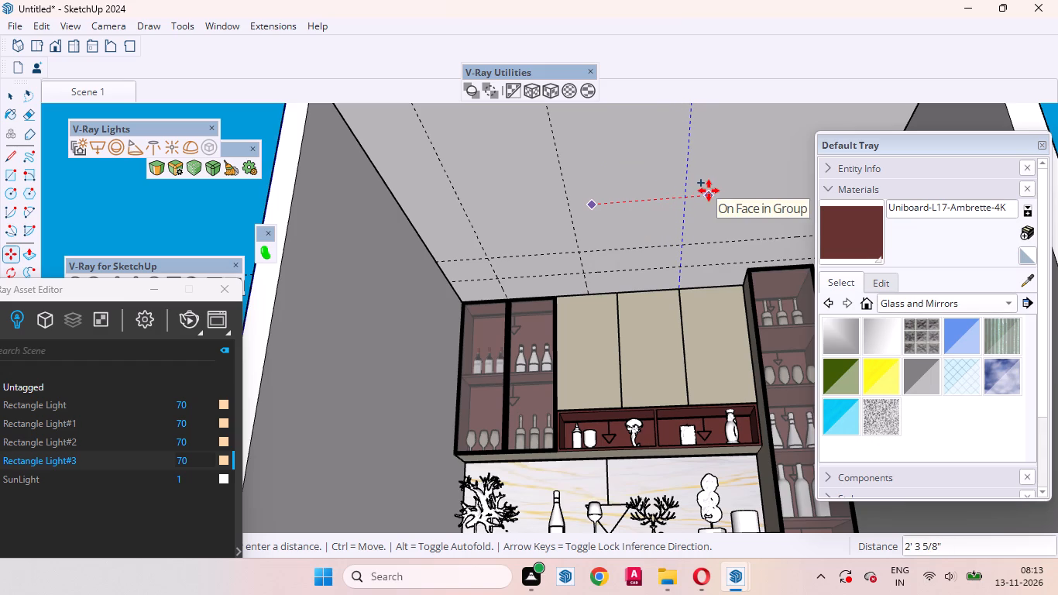
click(709, 191)
click(630, 199)
scroll(612, 213, down, 2)
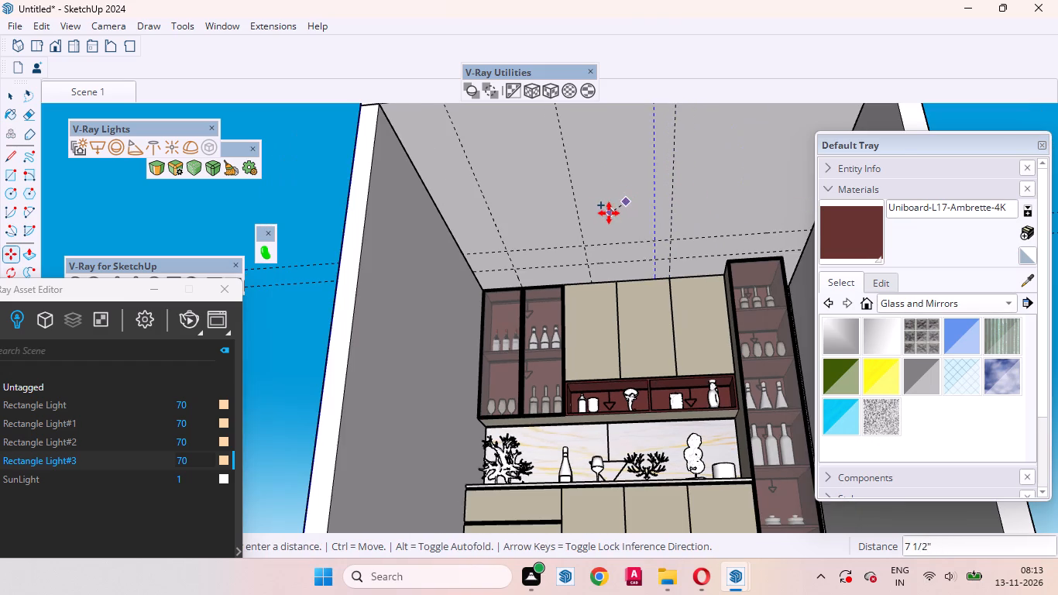
middle_drag(703, 207, 658, 224)
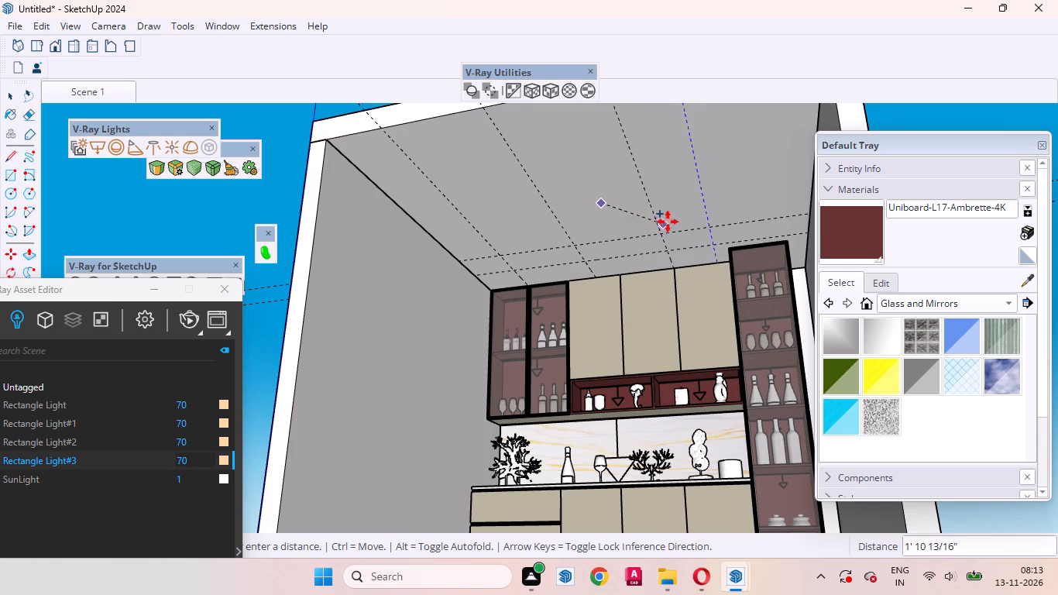
click(702, 181)
key(space)
Start a new empty group for modelling the ceiling light fixture.
scroll(670, 285, down, 3)
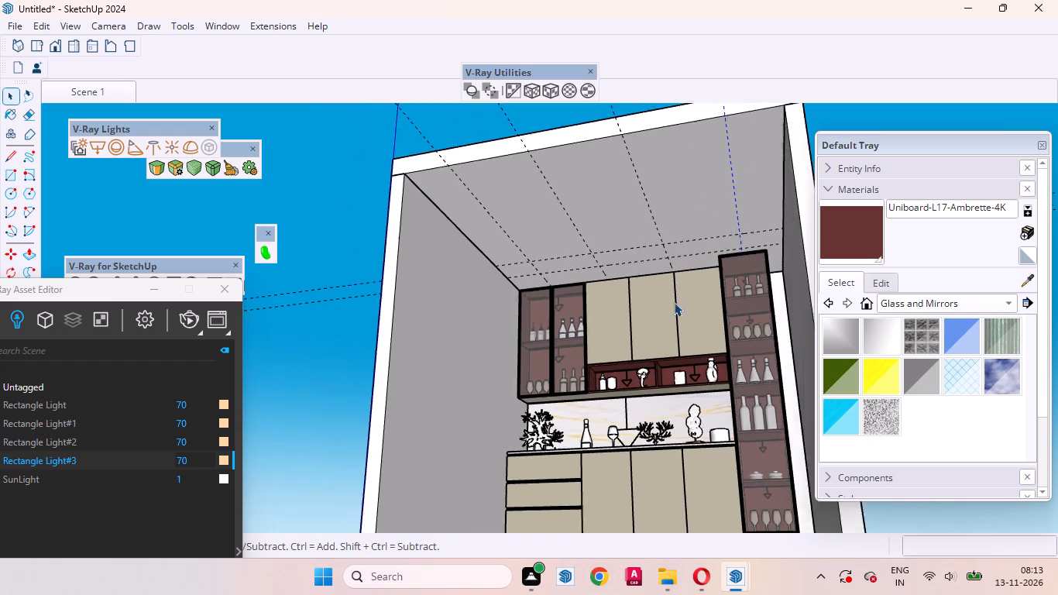
scroll(674, 302, down, 1)
middle_drag(636, 332, 675, 311)
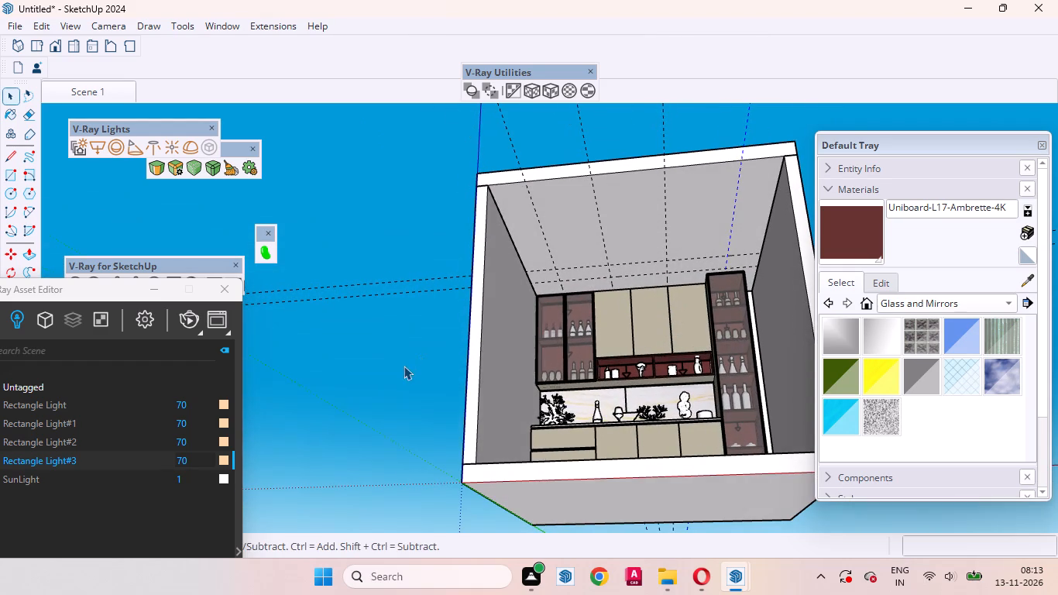
right_click(404, 365)
click(449, 418)
Draw a circle of about 1/2" radius on the ceiling where the guides cross above the upper glass units' divider.
scroll(546, 239, up, 10)
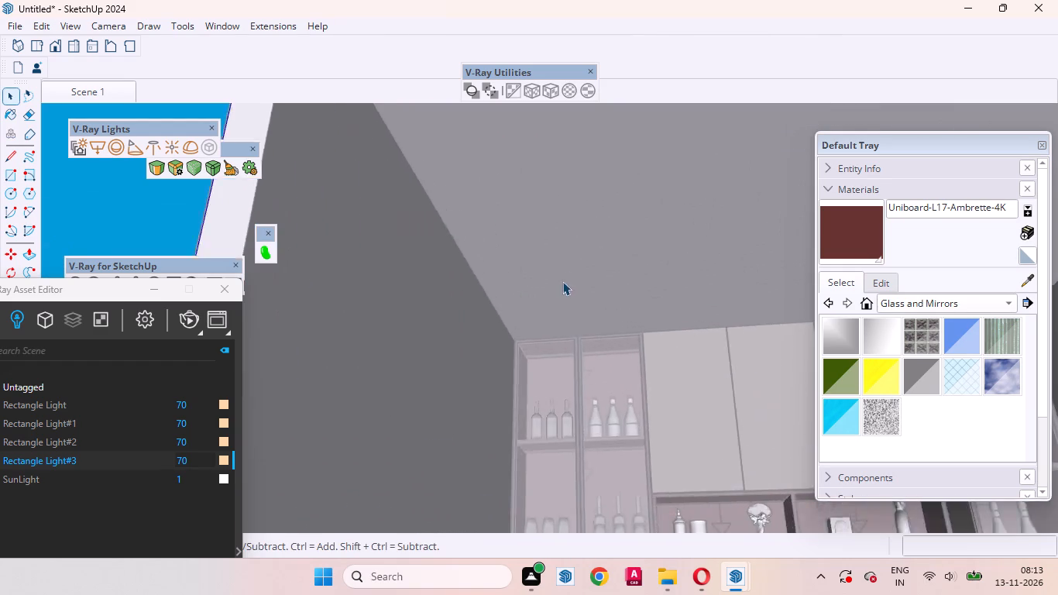
scroll(562, 281, up, 5)
middle_drag(579, 328, 583, 215)
scroll(587, 374, down, 1)
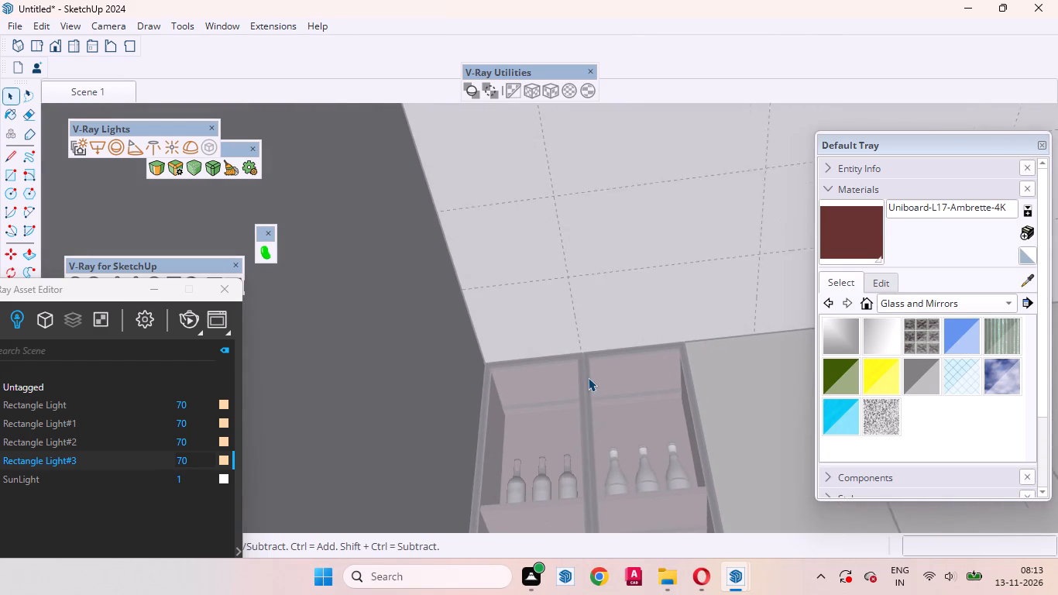
scroll(588, 377, down, 1)
key(c)
scroll(577, 299, up, 6)
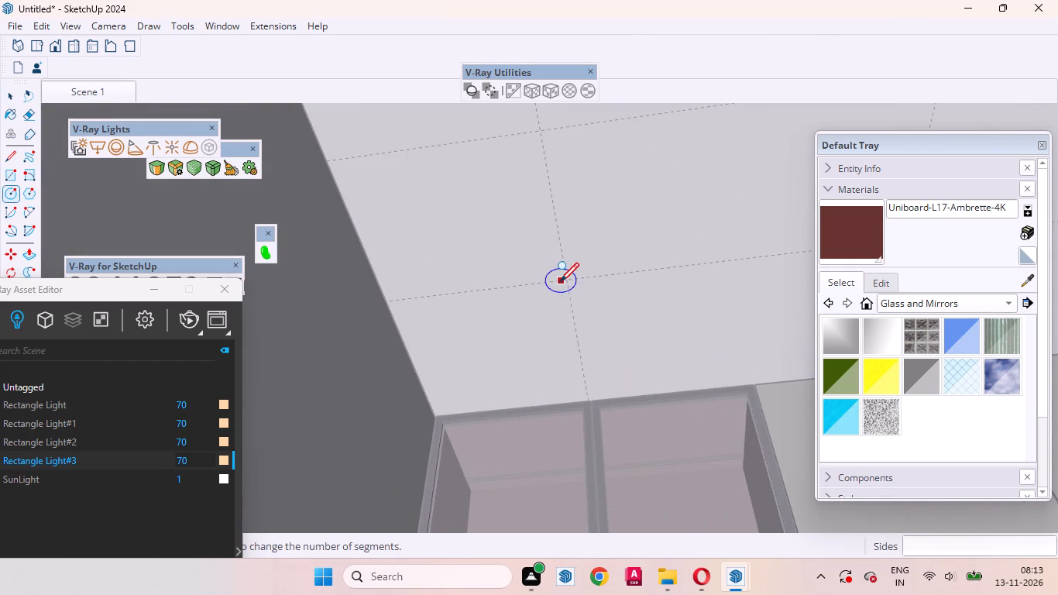
click(568, 280)
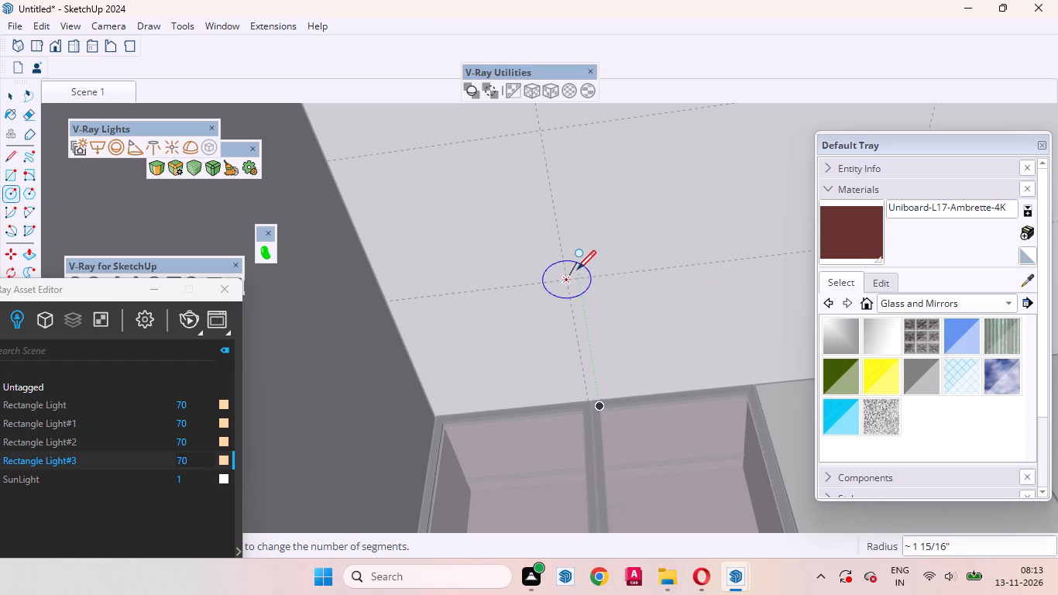
scroll(575, 268, up, 8)
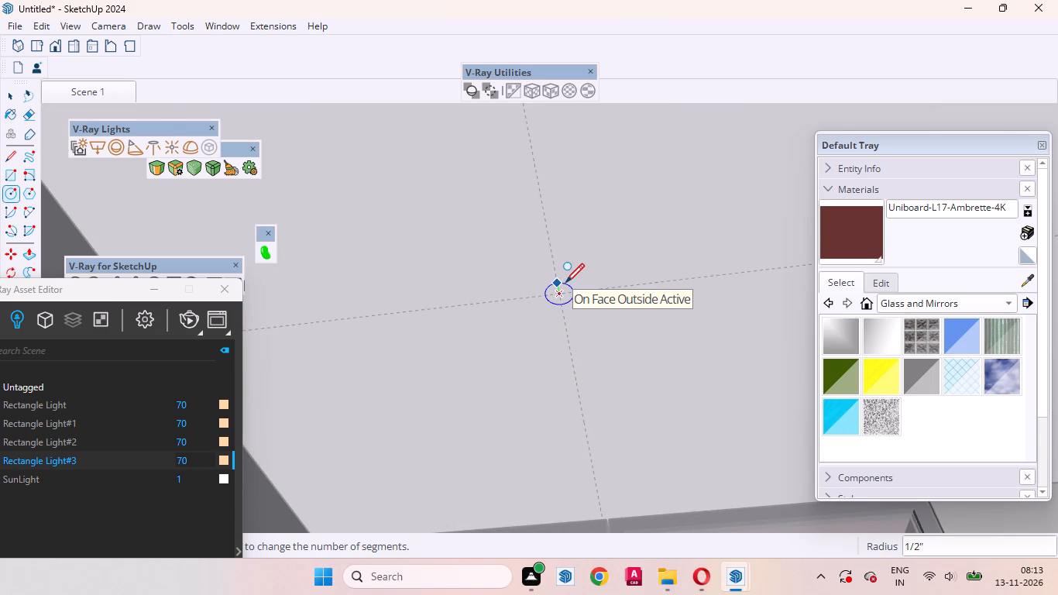
scroll(565, 281, up, 10)
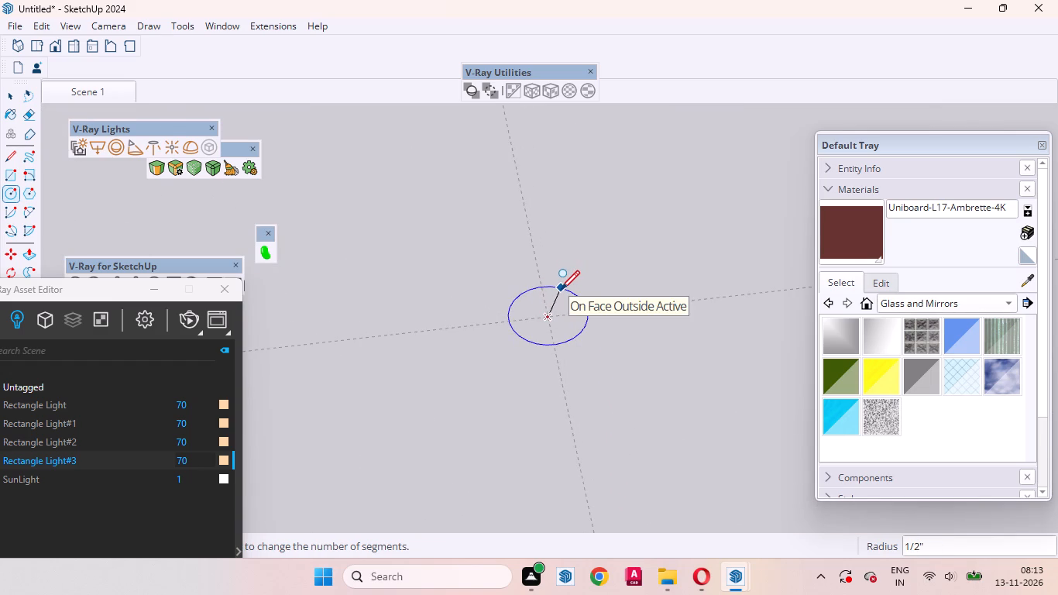
click(561, 288)
Extrude the circle 6 mm down from the ceiling into a thin disc.
key(p)
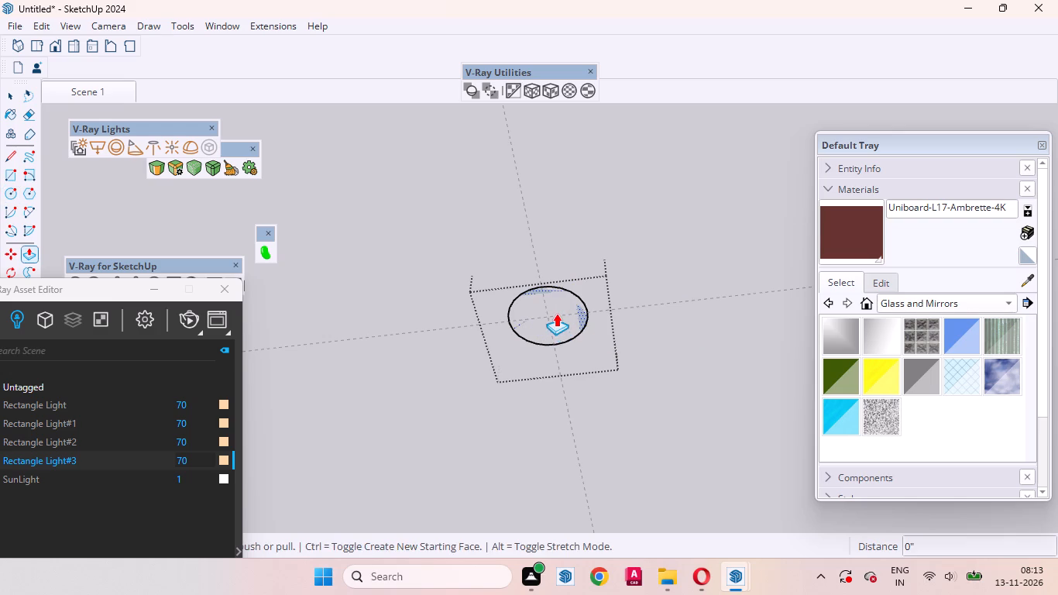
click(556, 313)
text(6mm)
key(Return)
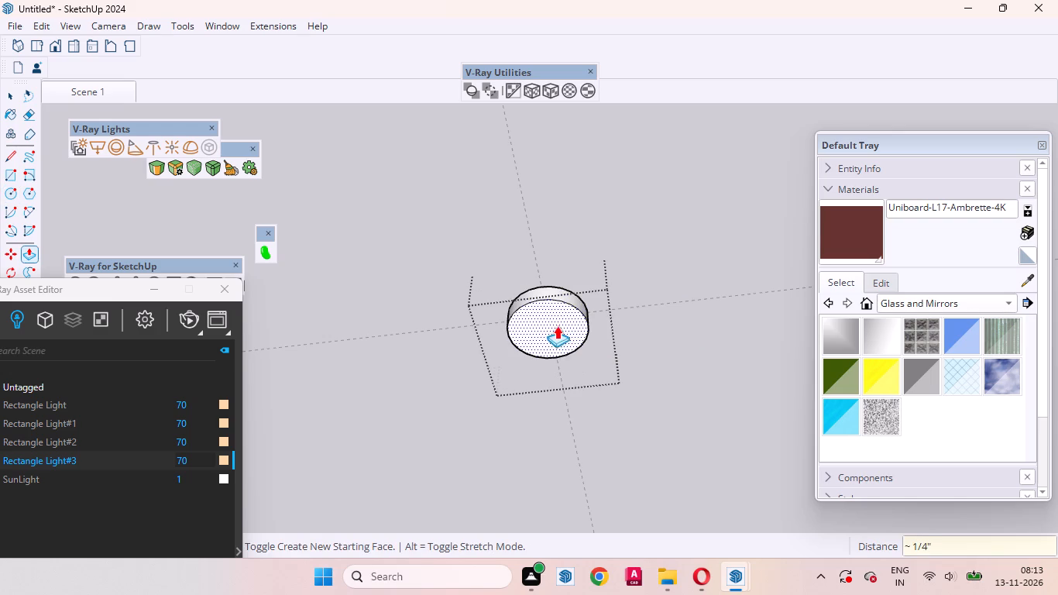
key(space)
Offset the disc's underside edge inward by about 3/16" to form an inner circle.
scroll(586, 308, down, 20)
scroll(586, 308, down, 1)
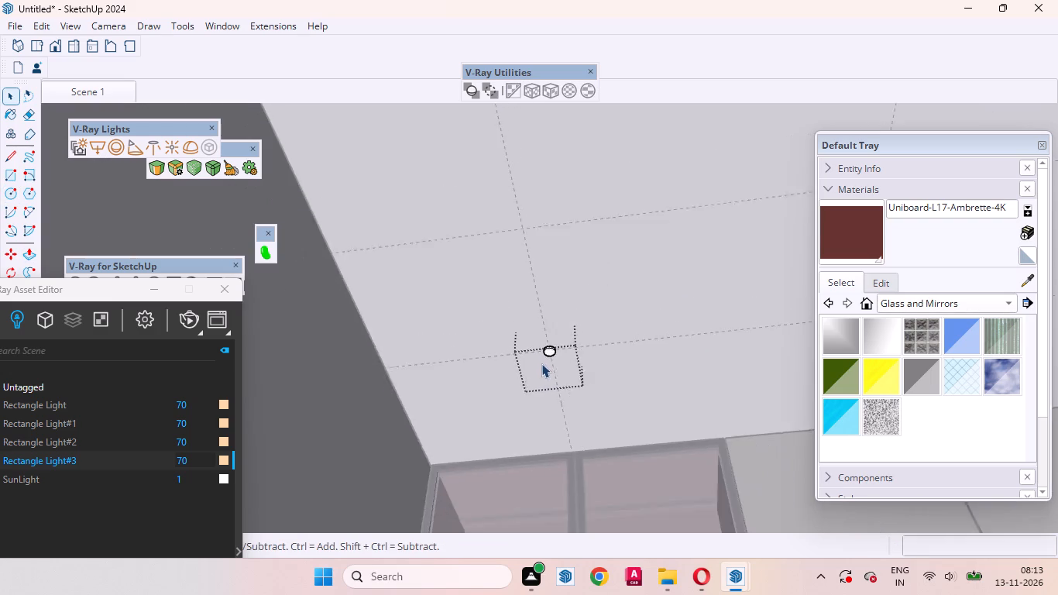
scroll(541, 363, down, 5)
scroll(541, 361, up, 20)
scroll(541, 361, up, 2)
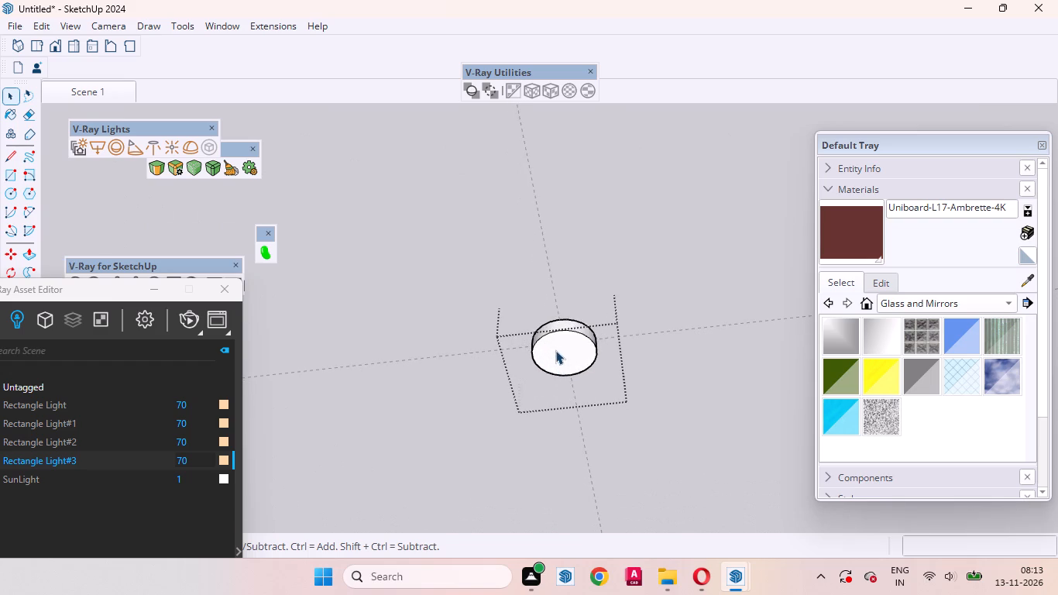
click(555, 349)
middle_drag(555, 365, 548, 246)
scroll(547, 338, up, 7)
middle_drag(552, 356, 547, 268)
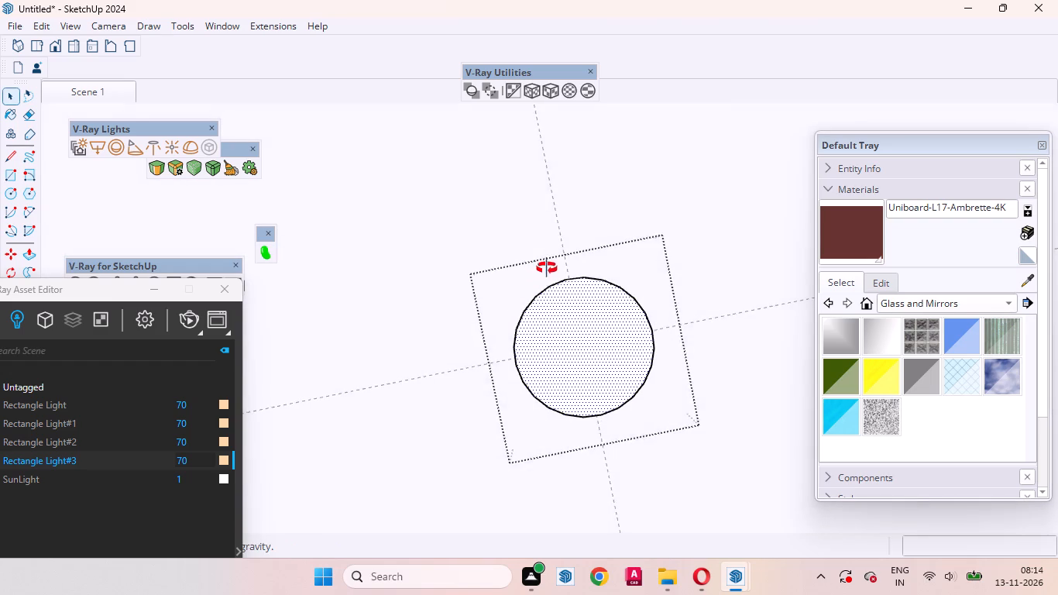
middle_drag(547, 268, 547, 263)
key(f)
click(548, 335)
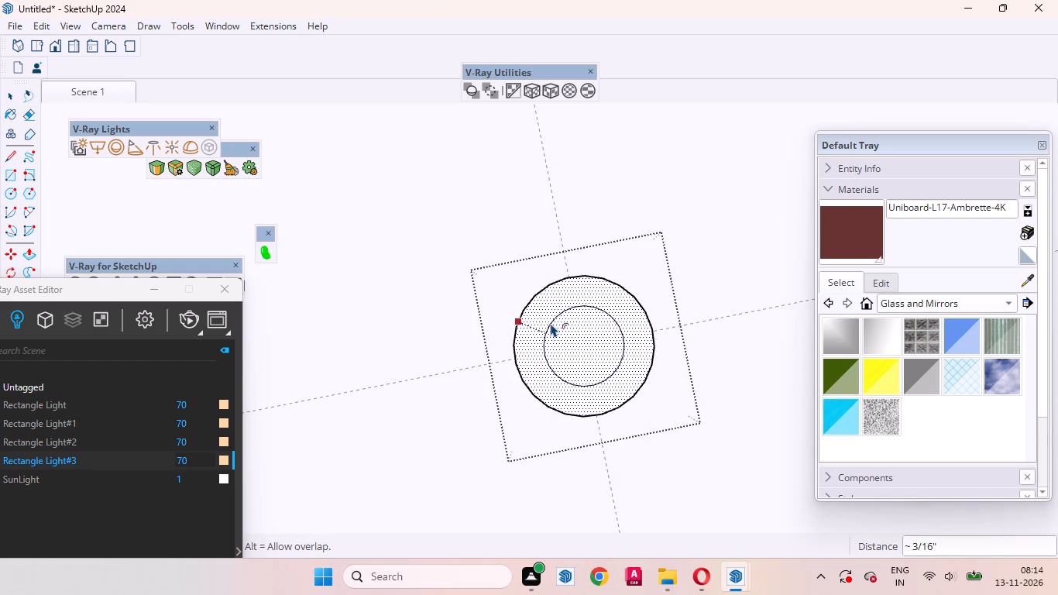
click(550, 322)
key(space)
Recess the inner circle of the disc by 3 mm, leaving a raised outer ring.
click(577, 342)
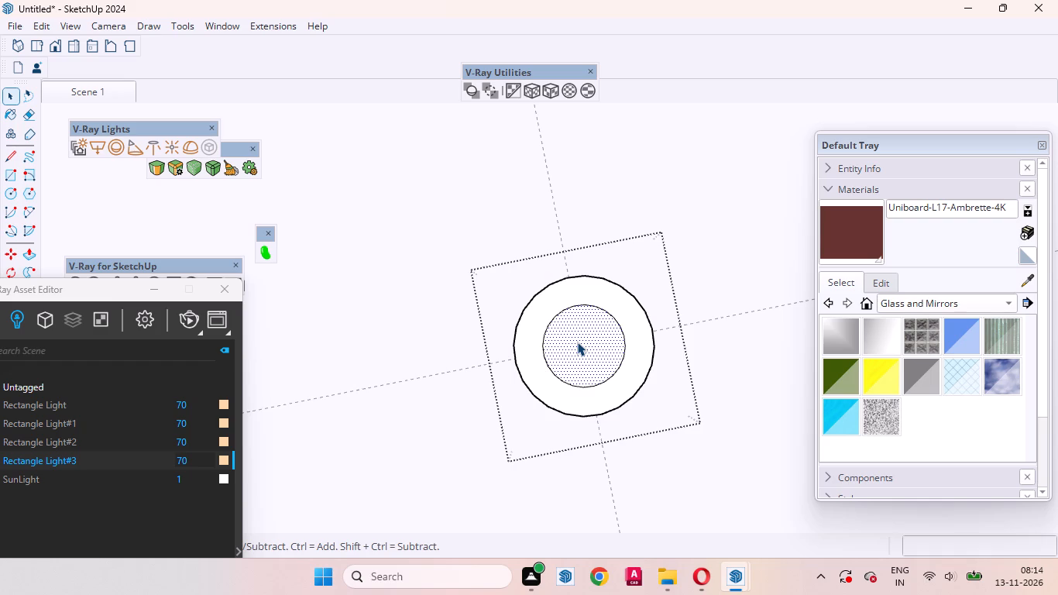
key(p)
click(577, 342)
scroll(581, 339, up, 3)
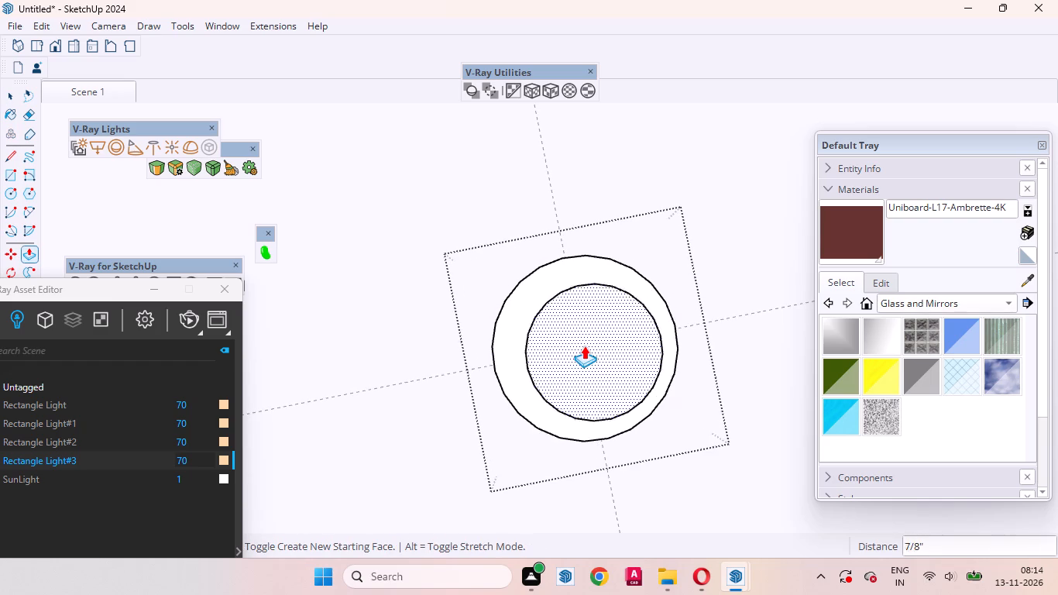
scroll(575, 342, up, 2)
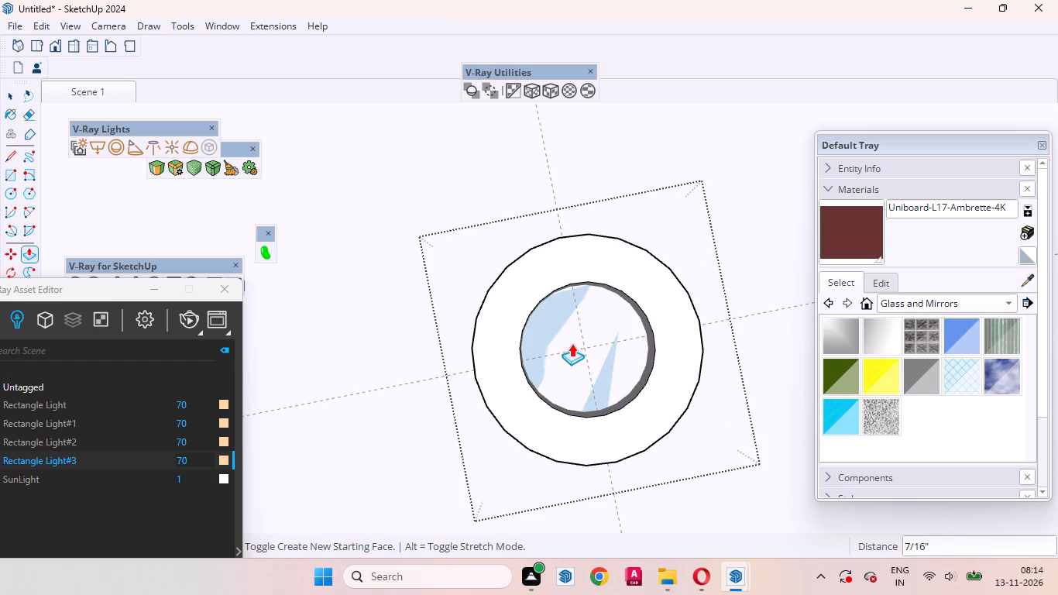
key(3)
text(mm)
key(Return)
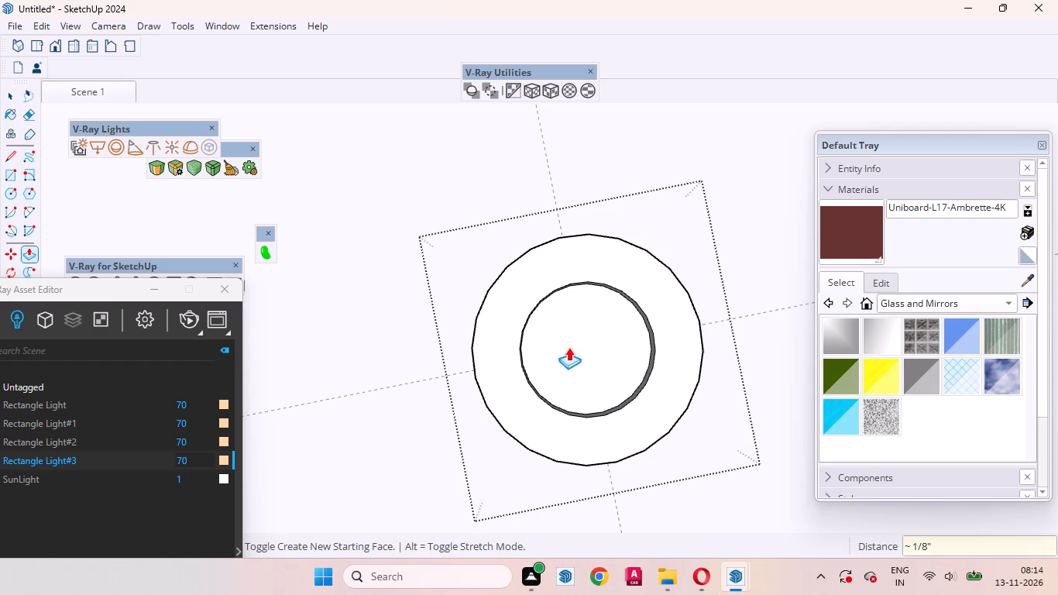
key(space)
Group the recessed inner circular face with its edge and convert it to a V-Ray mesh light.
double_click(602, 357)
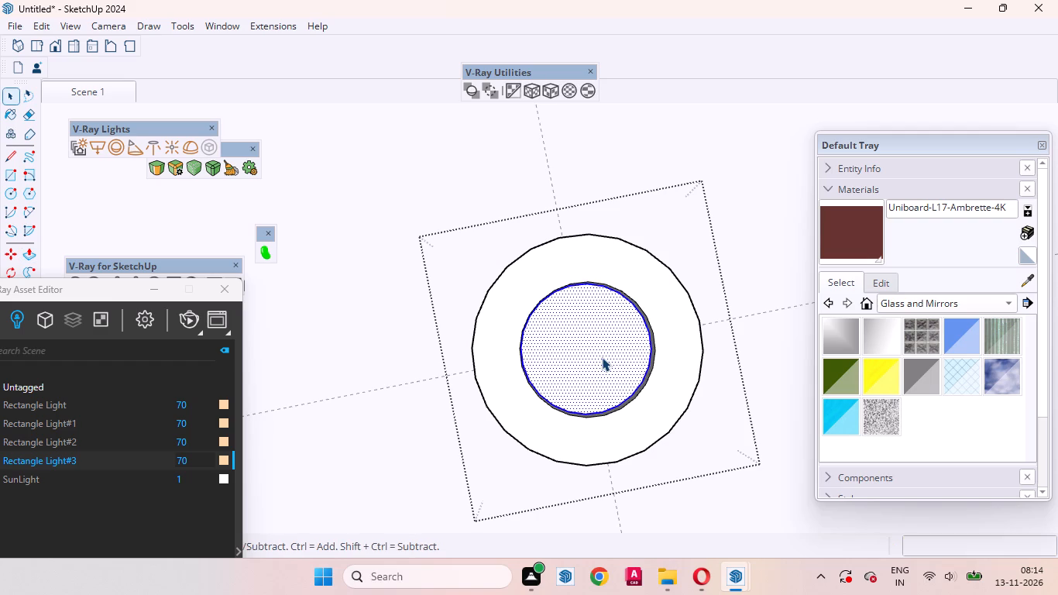
right_click(602, 357)
click(643, 140)
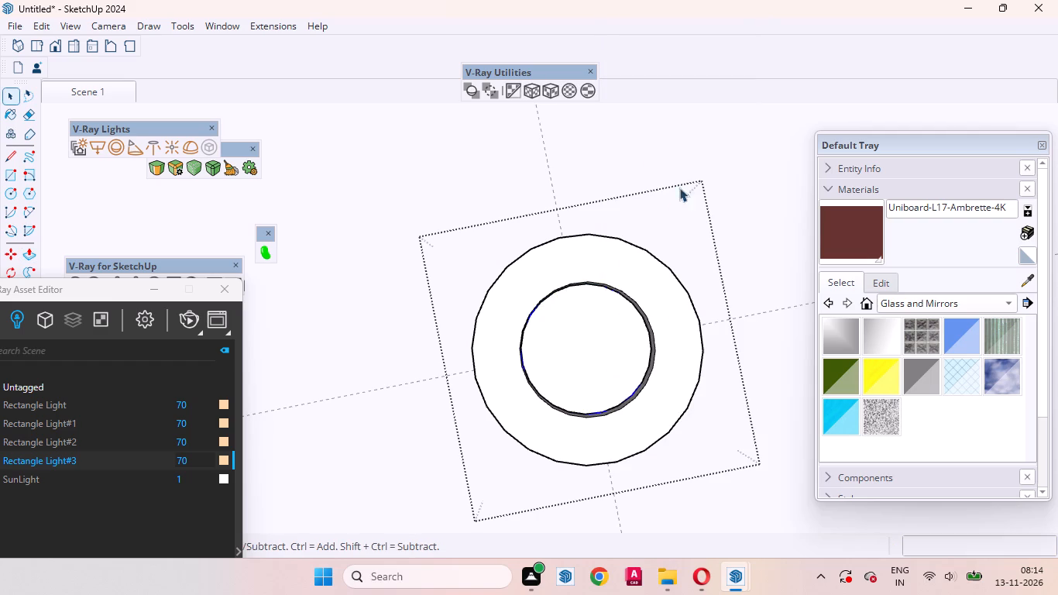
click(211, 150)
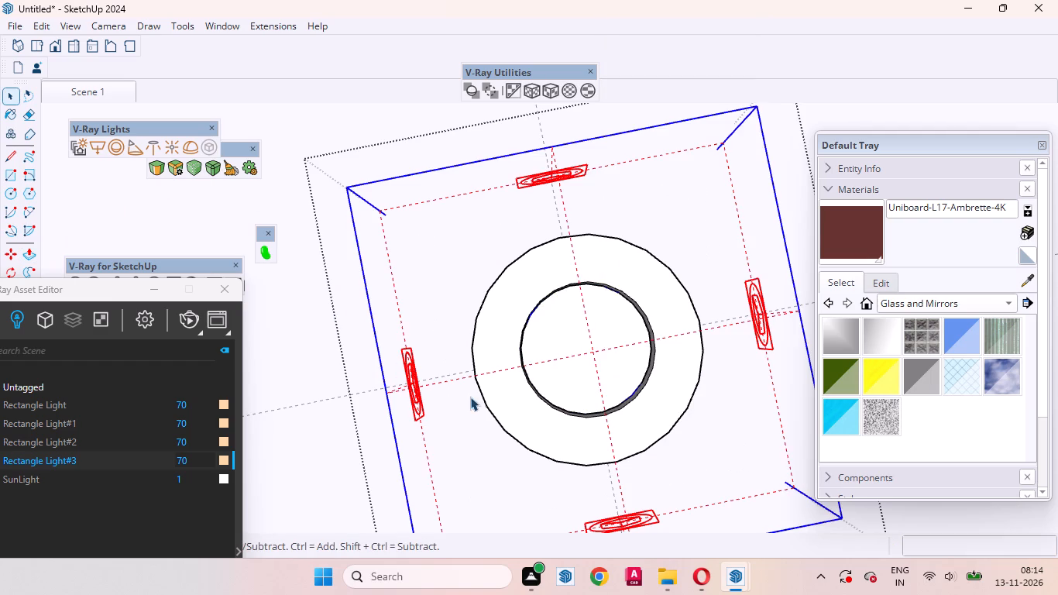
Place a V-Ray IES light at the centre of the recessed disc using cylinder-wide.ies from the ies-lights-pack folder.
click(147, 150)
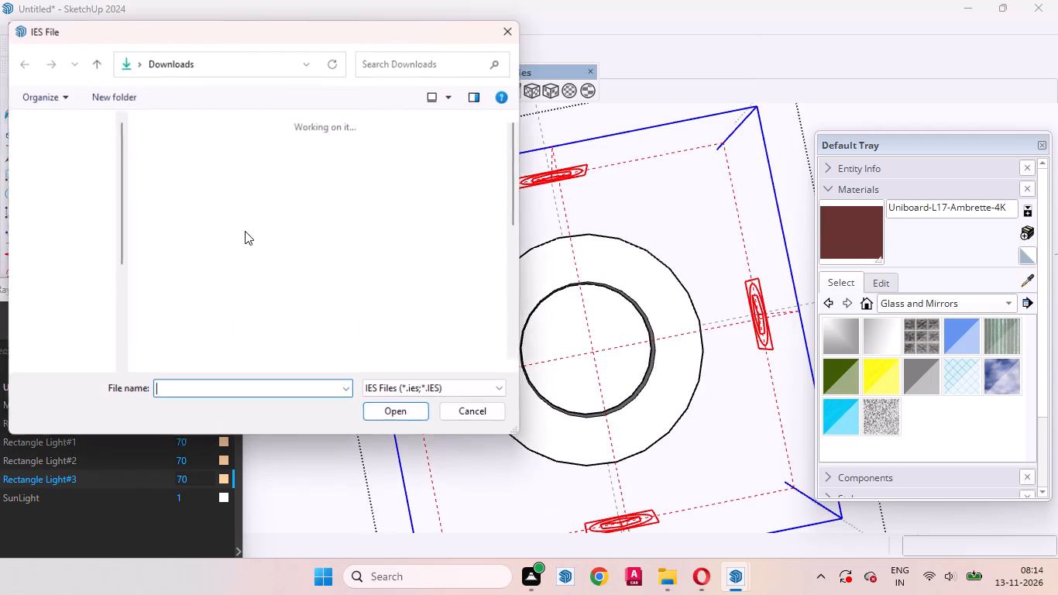
scroll(65, 139, up, 1)
right_click(65, 139)
scroll(65, 139, down, 1)
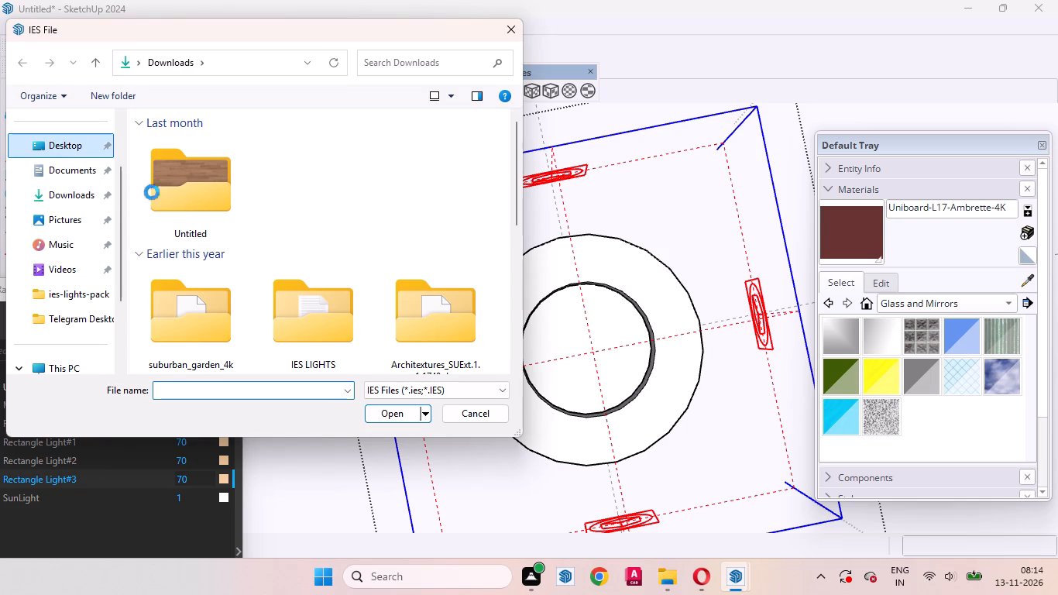
click(386, 165)
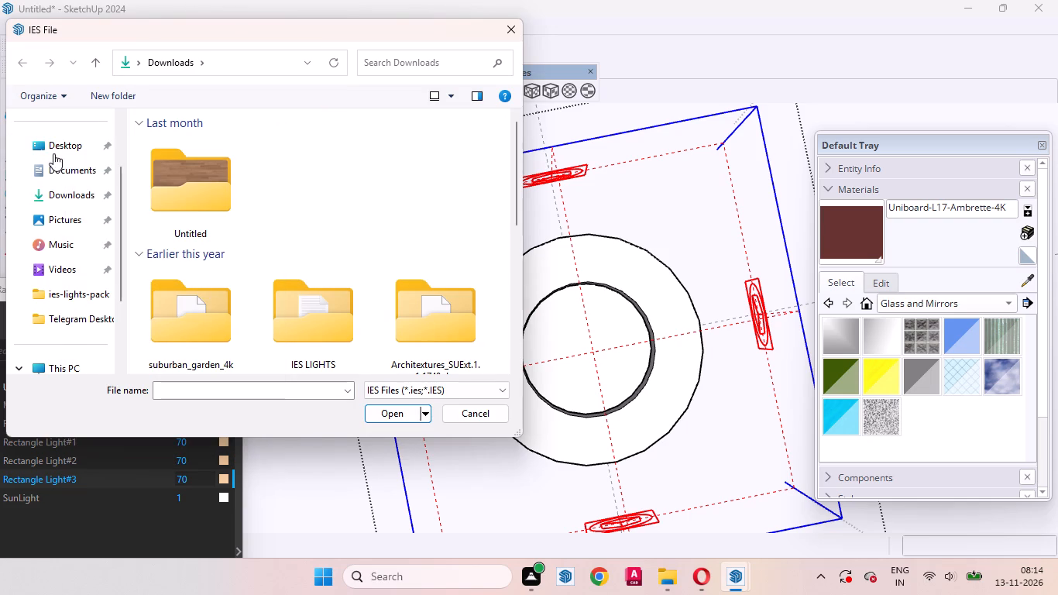
scroll(74, 139, up, 5)
click(72, 130)
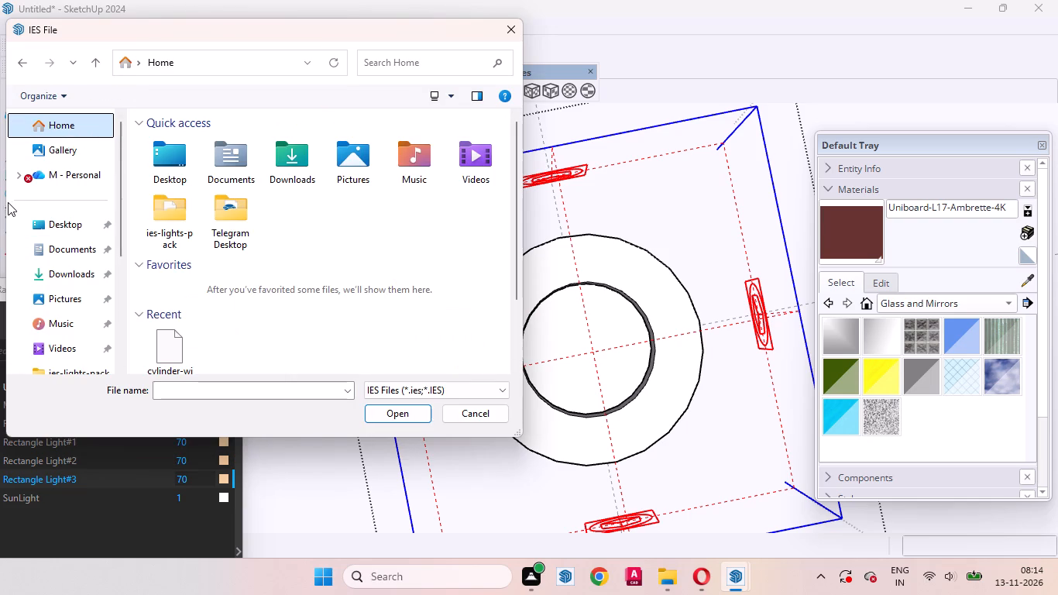
click(166, 228)
click(387, 411)
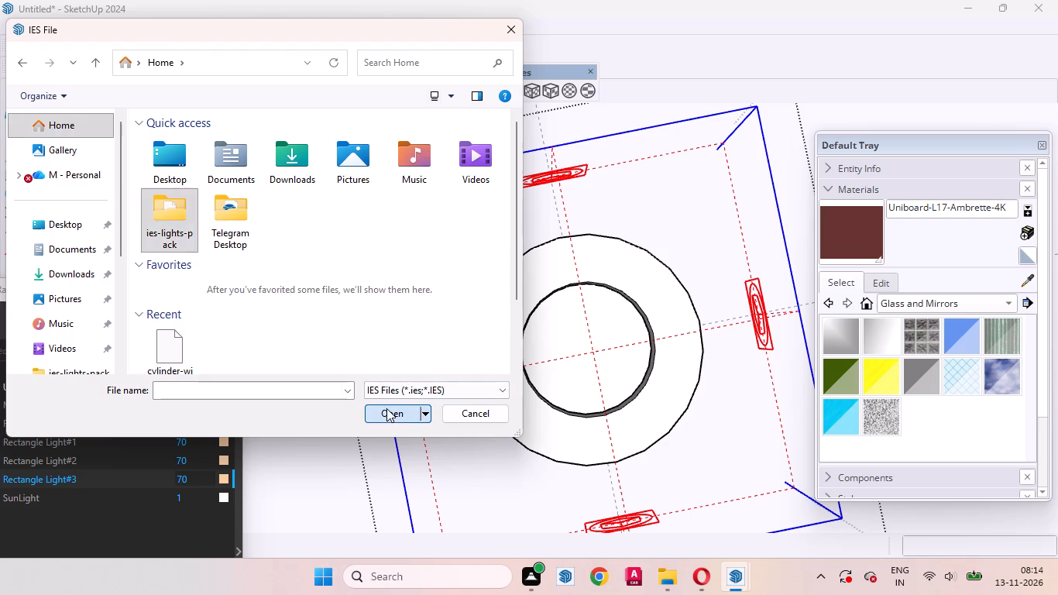
click(200, 225)
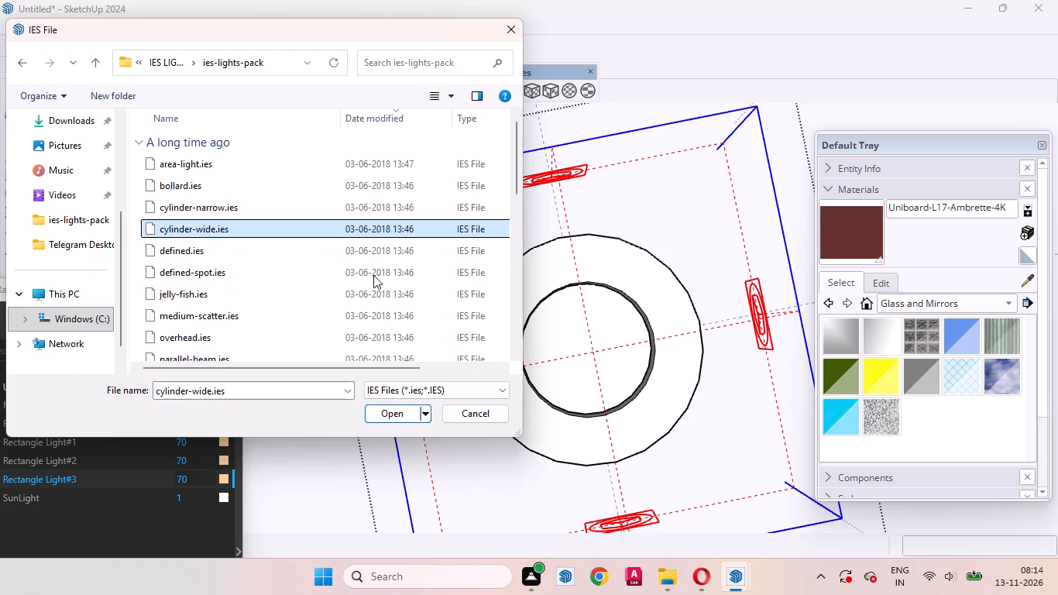
click(391, 412)
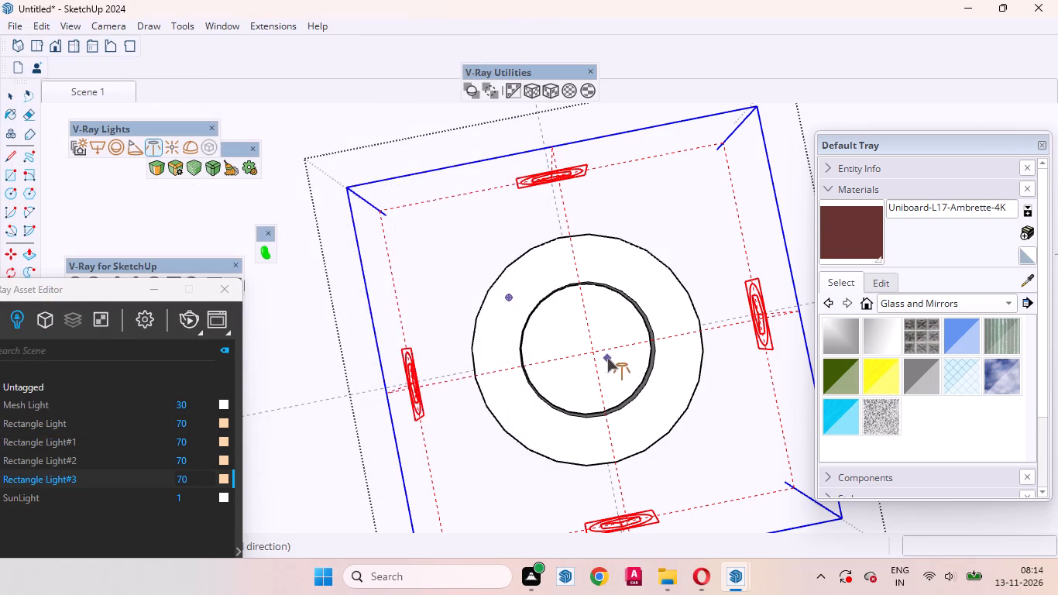
click(592, 355)
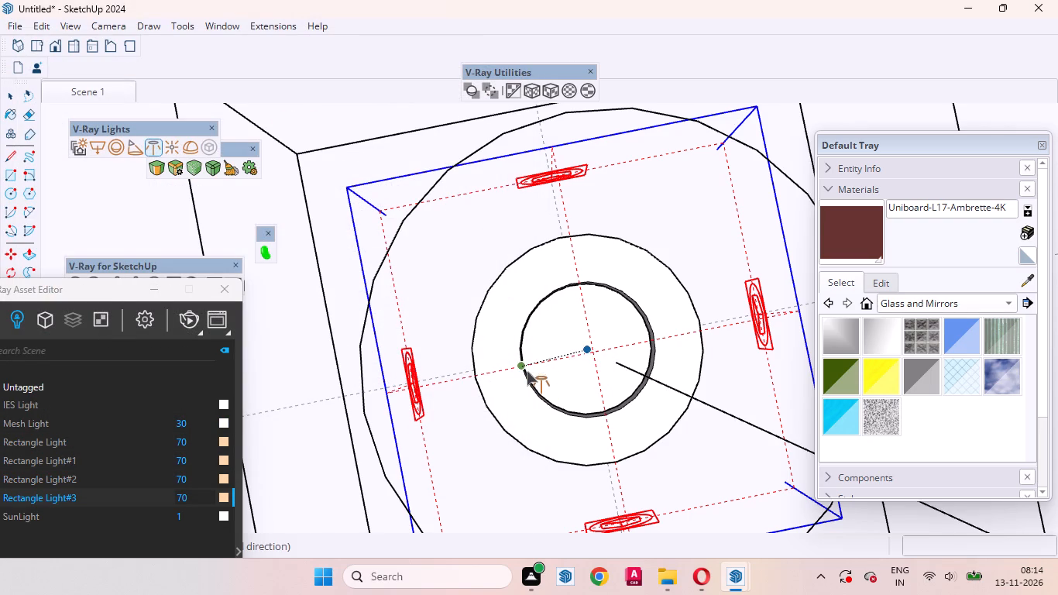
From the Scene 1 view, copy the complete ceiling downlight about 2' 11/16" along the red axis, to the next guide intersection.
key(space)
scroll(539, 302, down, 4)
middle_drag(539, 361, 554, 511)
scroll(557, 297, down, 4)
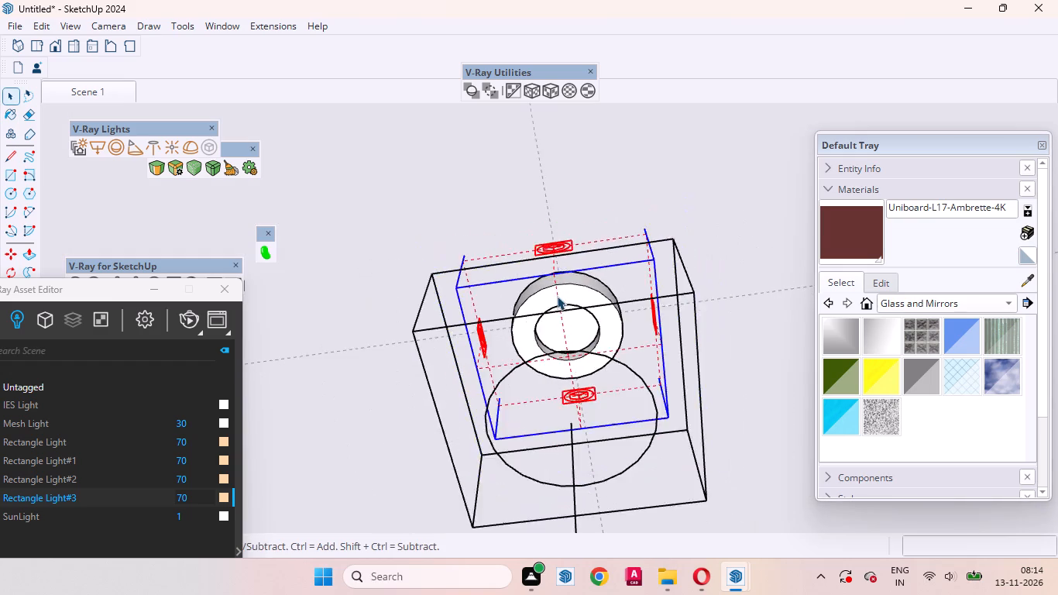
scroll(557, 296, down, 20)
scroll(557, 296, down, 7)
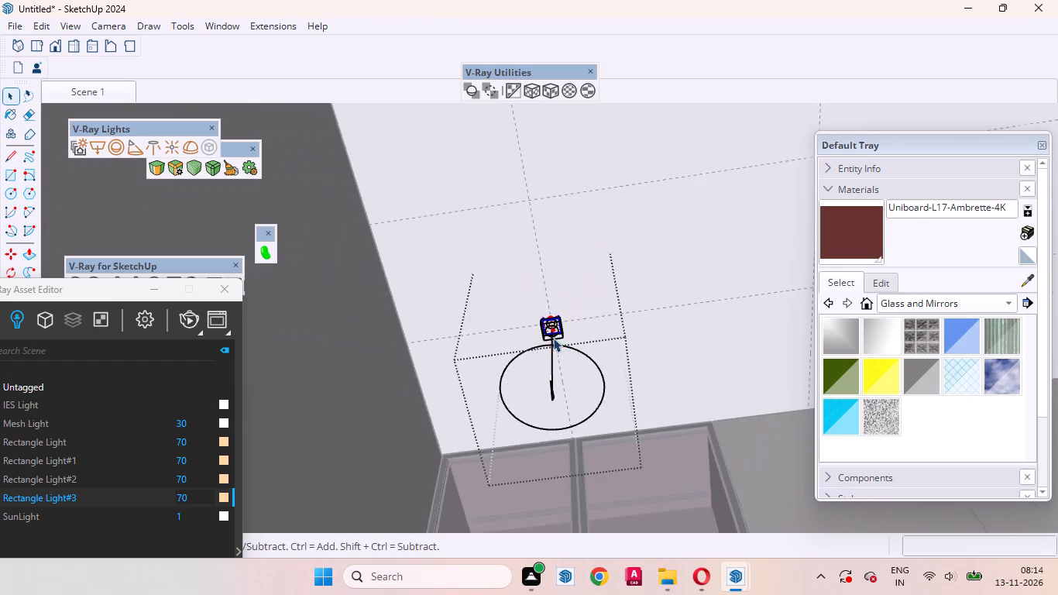
scroll(553, 338, down, 11)
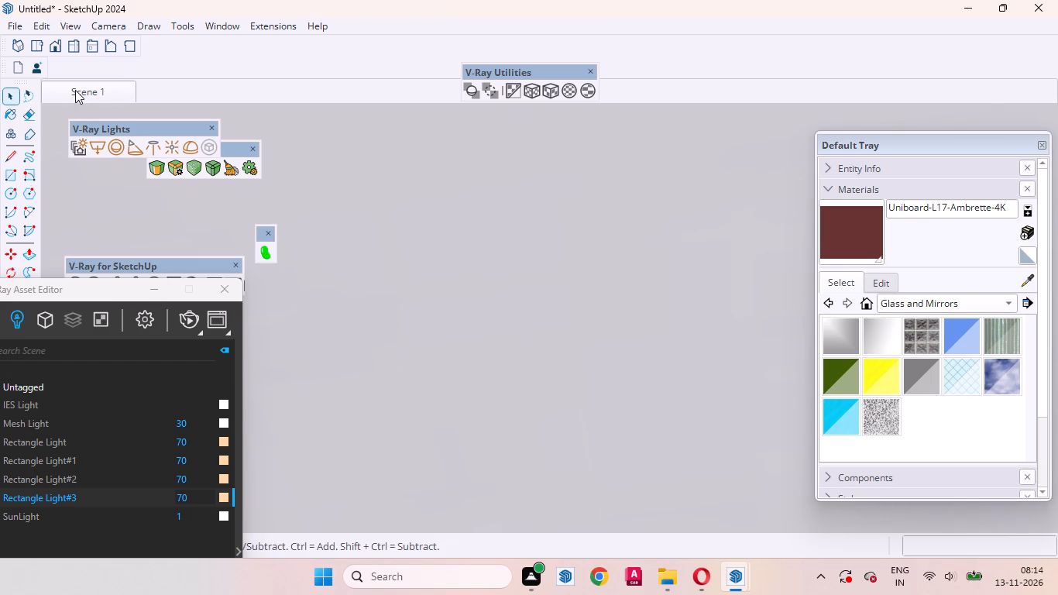
click(75, 90)
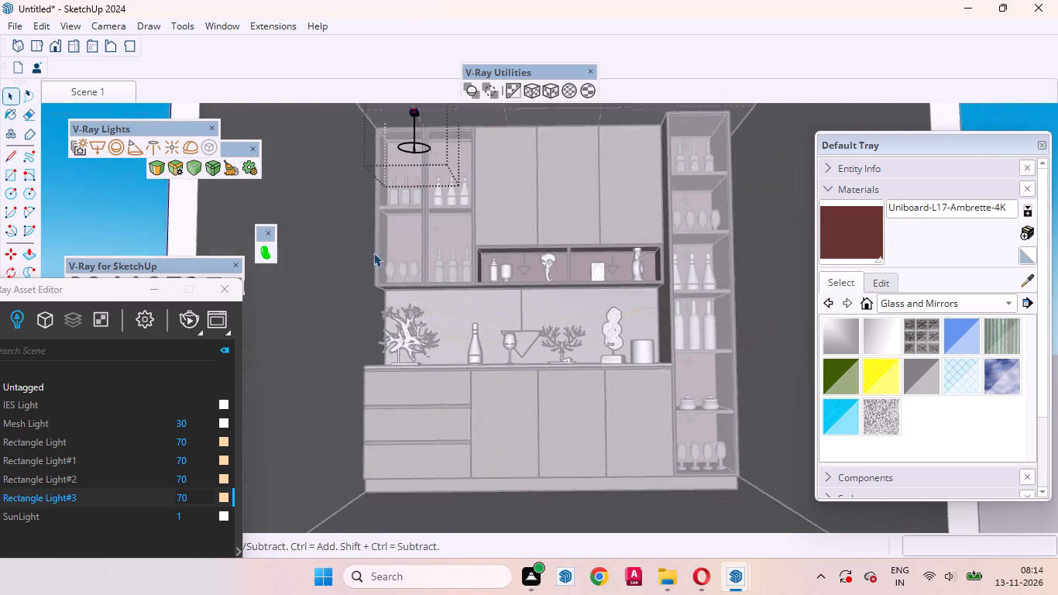
scroll(412, 301, down, 6)
click(648, 268)
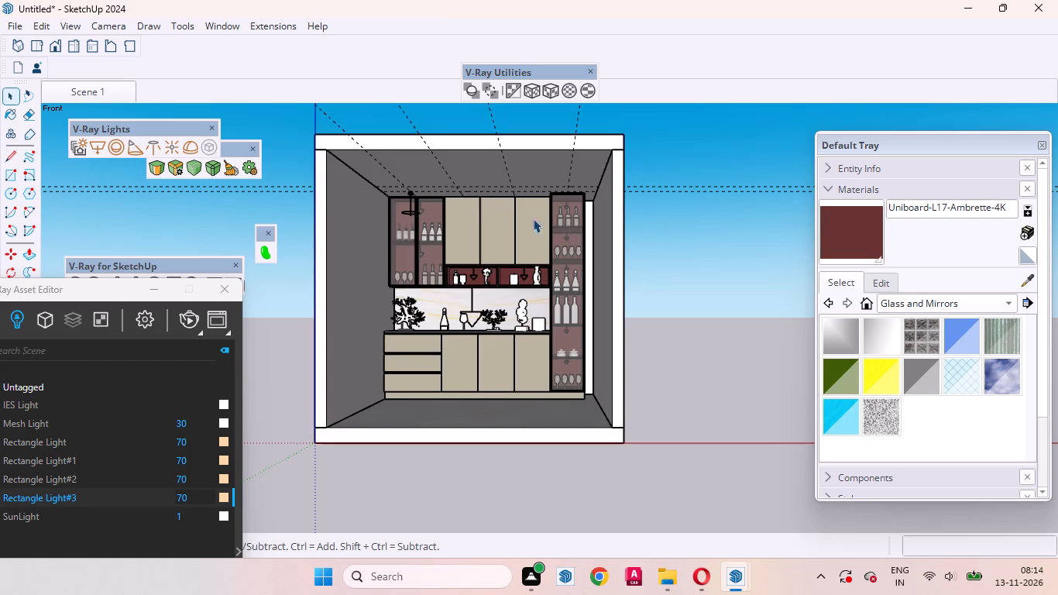
scroll(437, 198, up, 9)
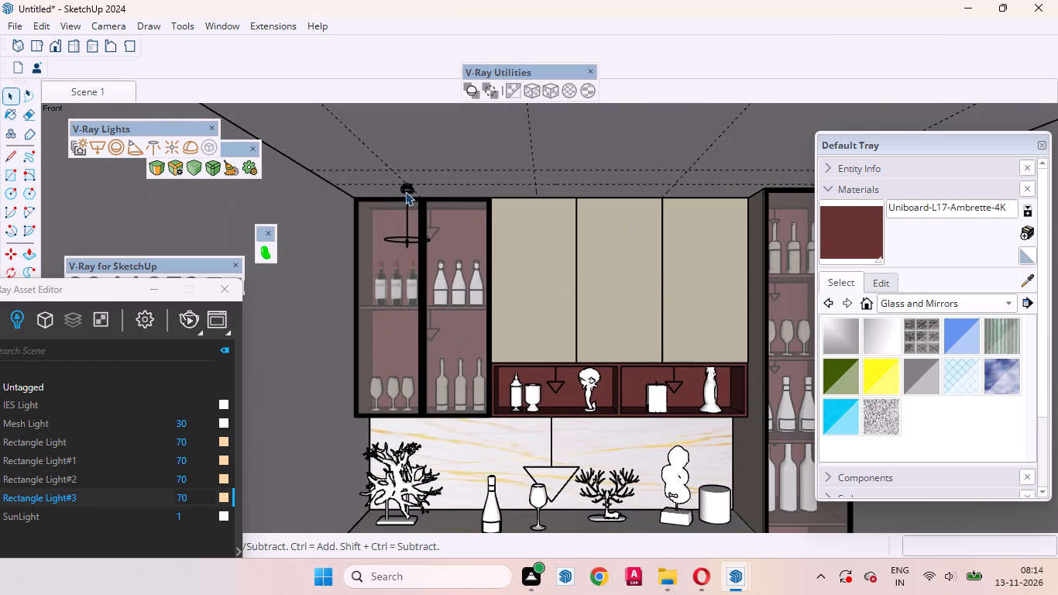
click(405, 191)
key(m)
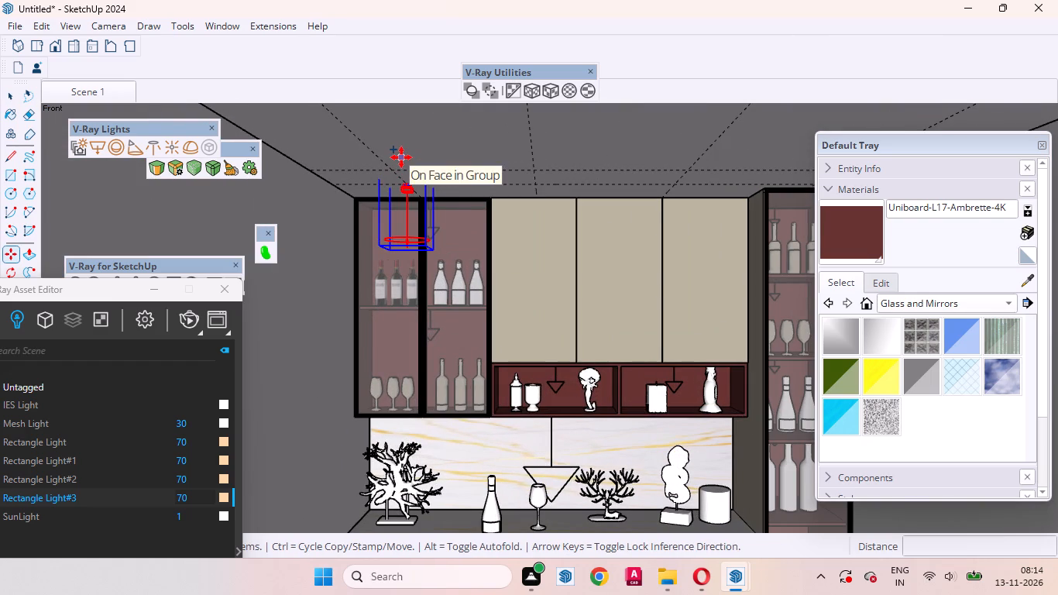
click(401, 157)
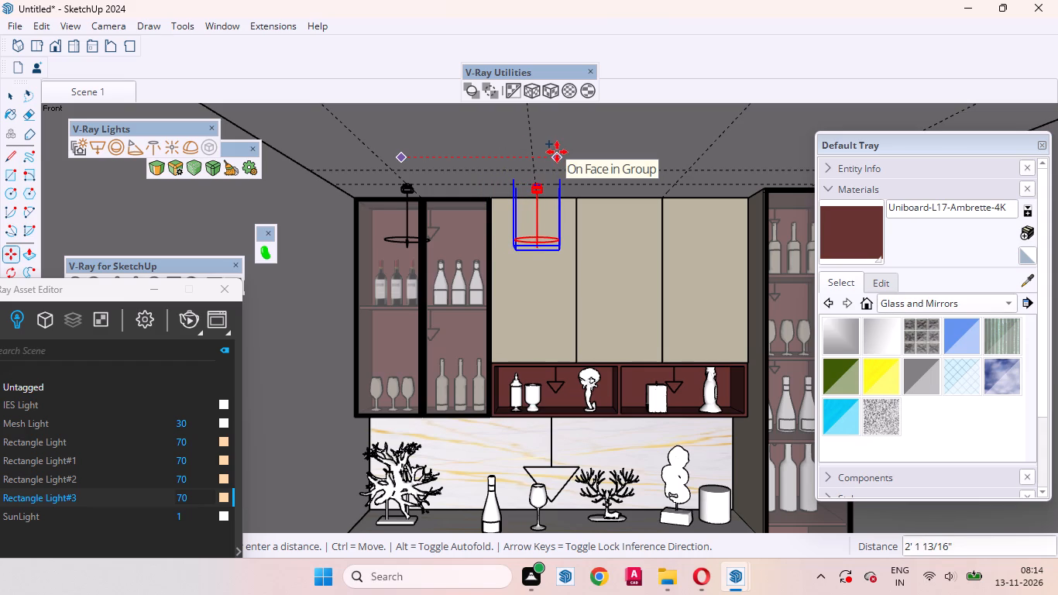
click(551, 153)
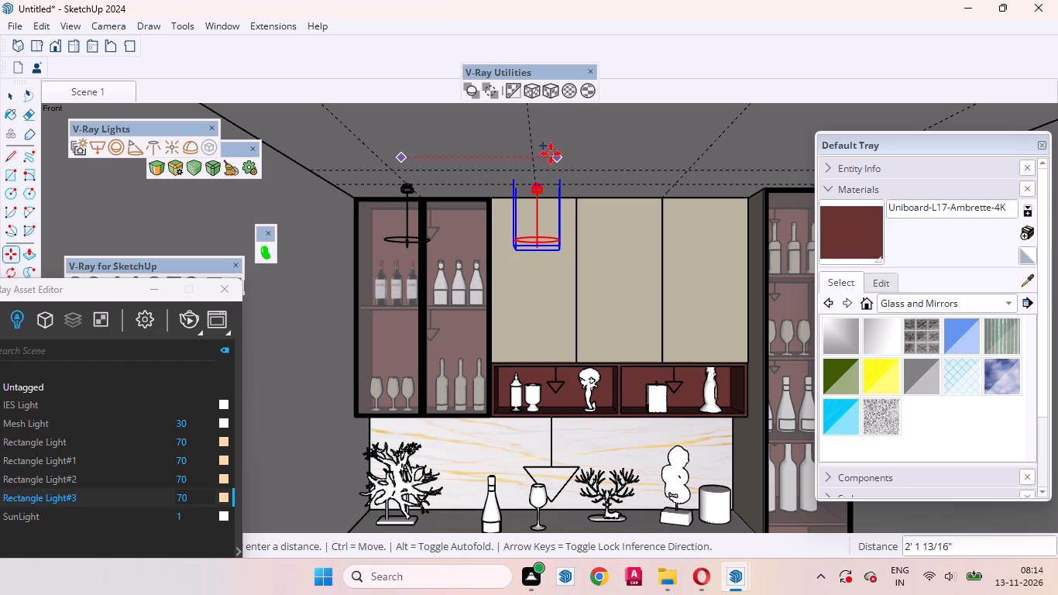
key(space)
Examine the copied downlight up close against the guide intersection on the ceiling.
scroll(515, 184, up, 9)
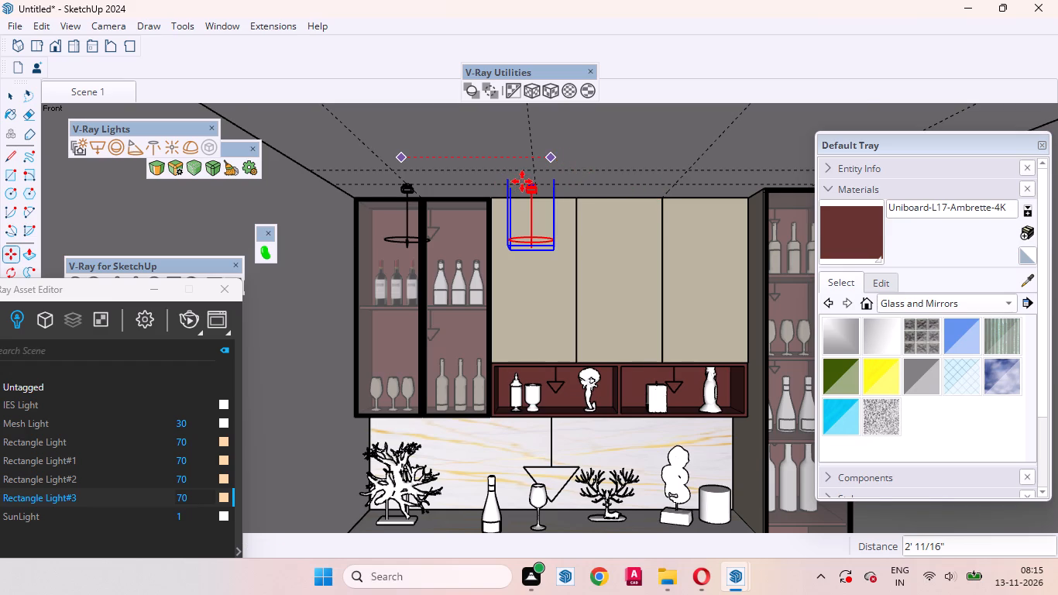
scroll(522, 181, up, 15)
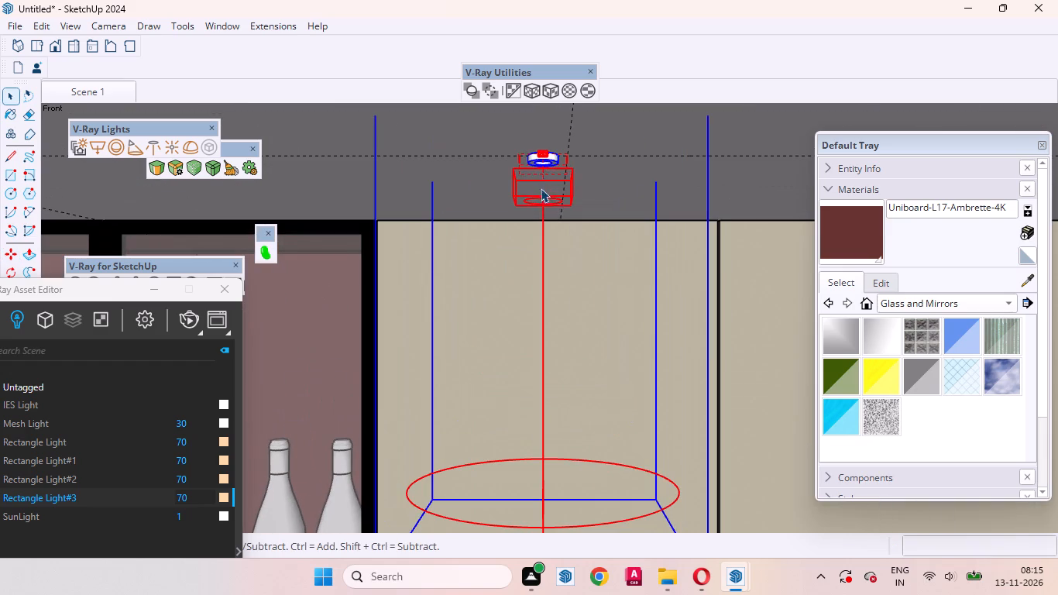
middle_drag(537, 190, 531, 115)
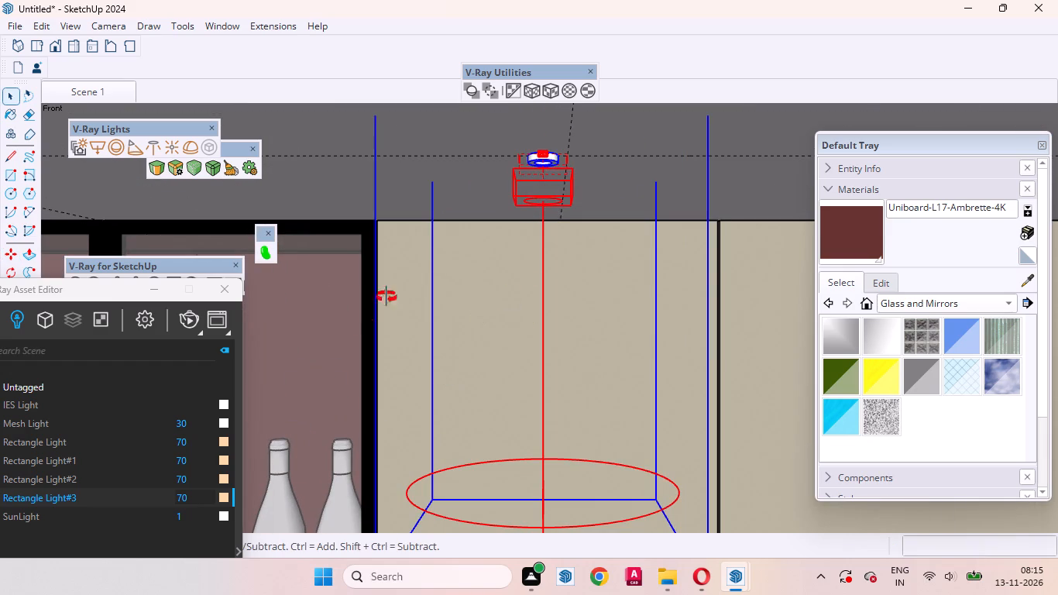
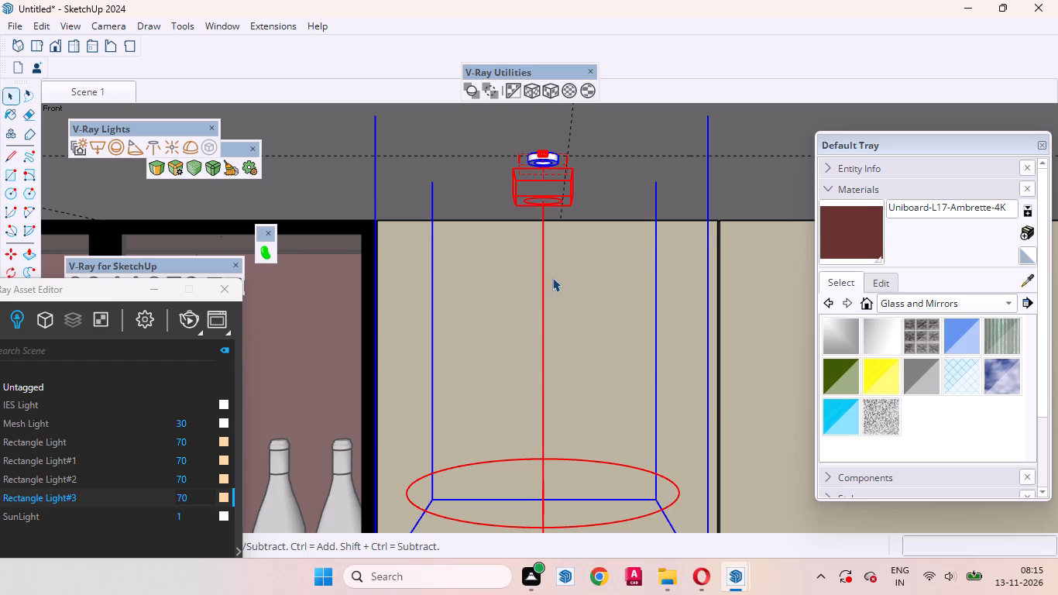
Move the selected ceiling spotlight 15/16" along the red axis toward the guide crossing above the first beige cabinet door.
scroll(551, 163, up, 11)
scroll(584, 367, down, 3)
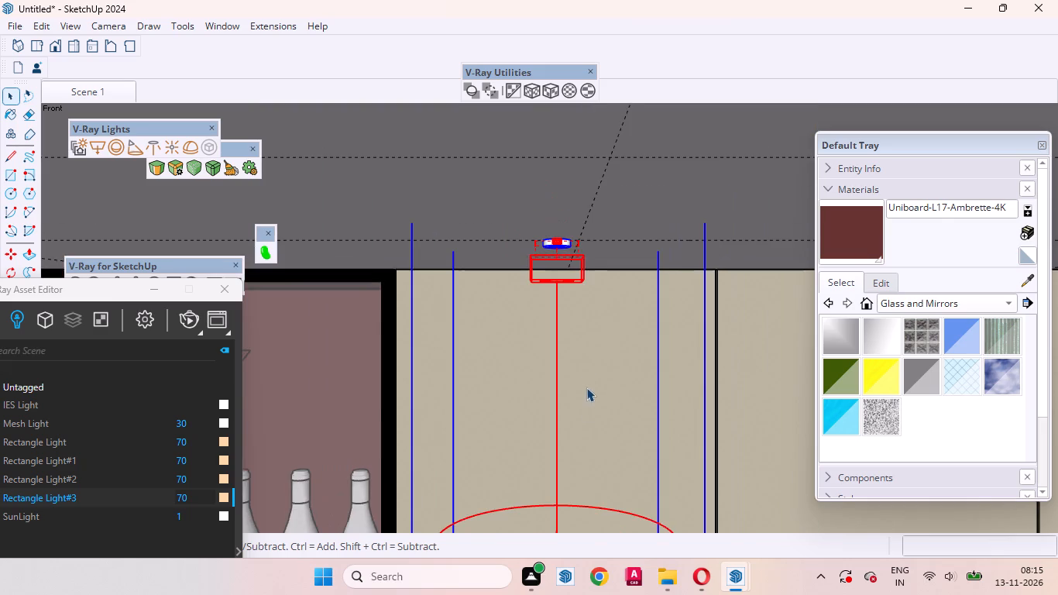
middle_drag(581, 394, 579, 301)
scroll(573, 448, down, 3)
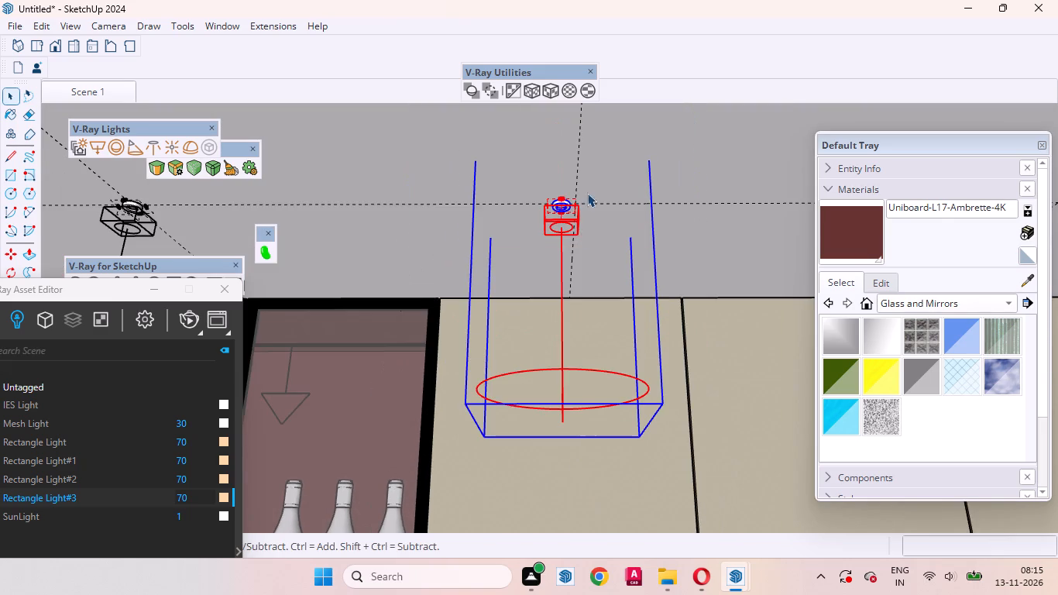
scroll(587, 168, up, 5)
key(m)
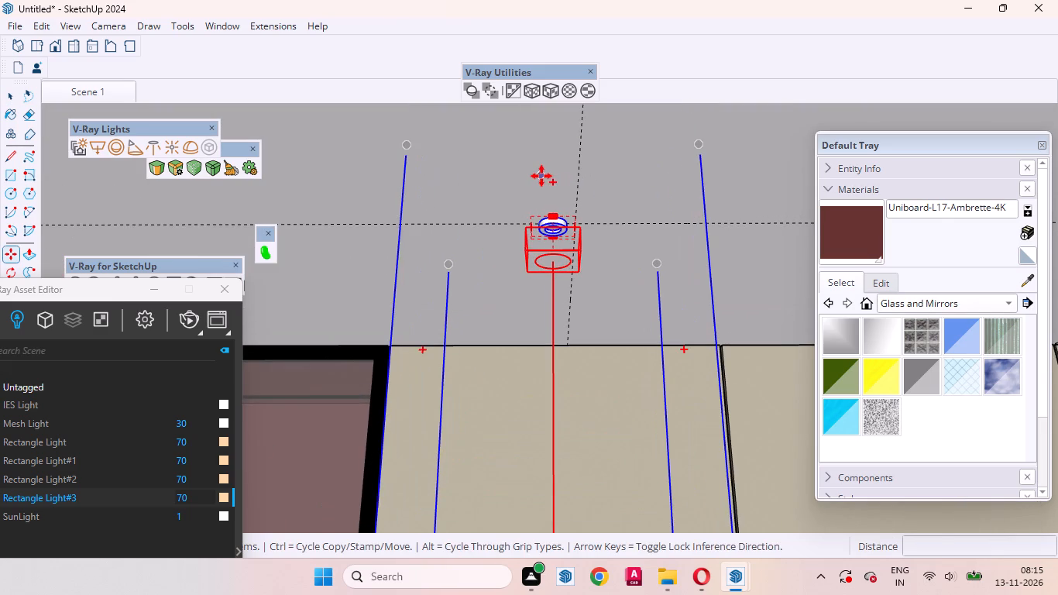
click(541, 176)
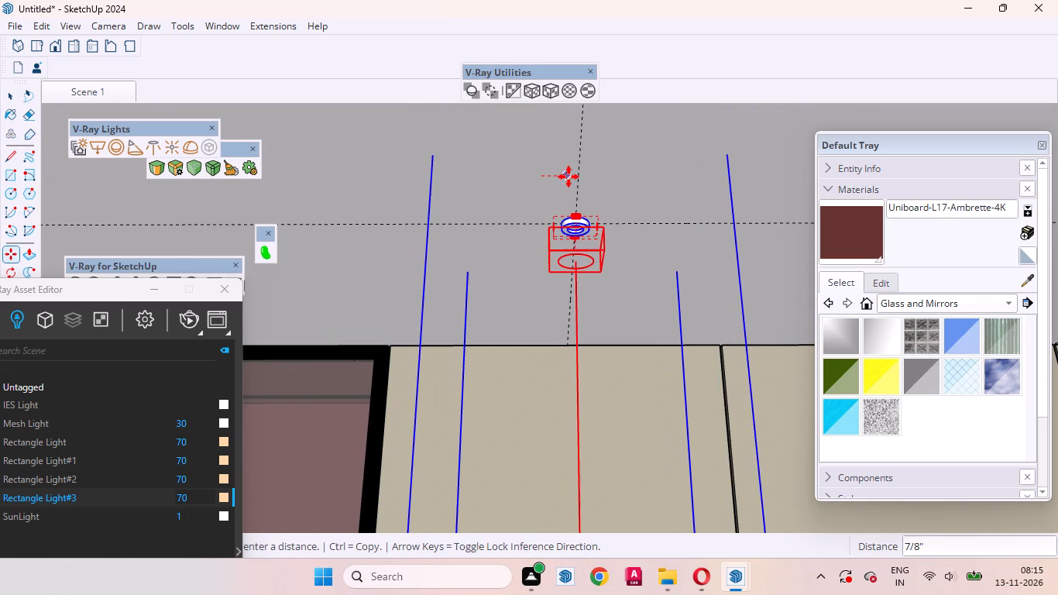
click(570, 177)
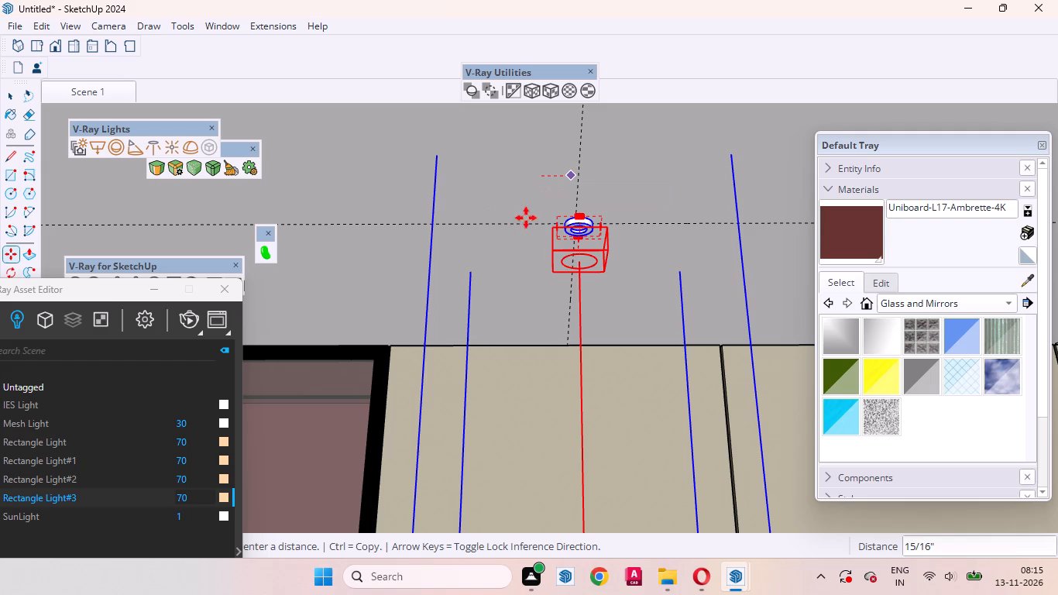
key(space)
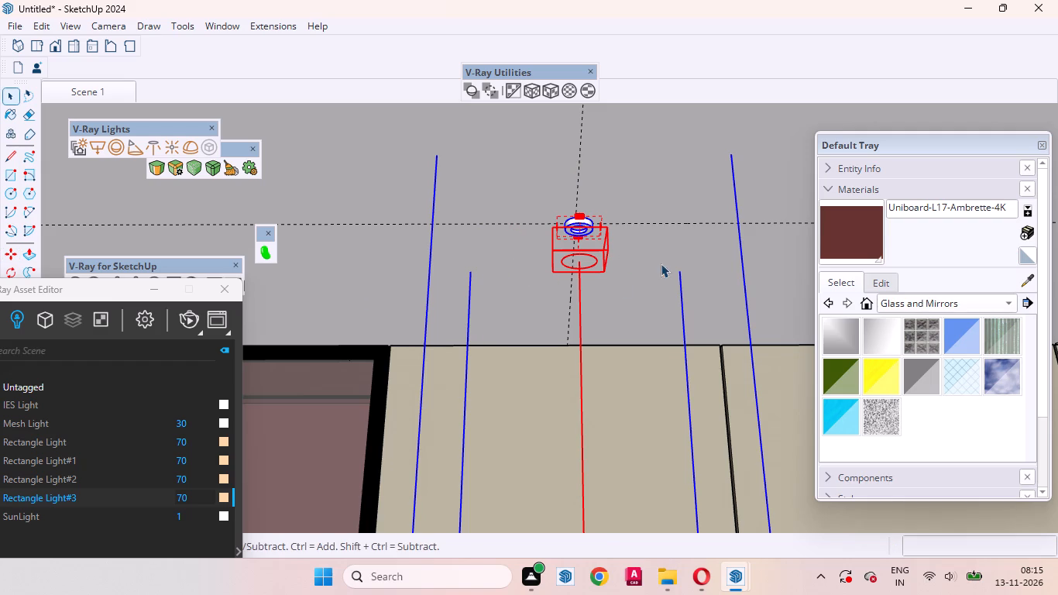
Nudge the same spotlight slightly back along the red axis to centre it on the crossing guide lines.
scroll(642, 215, up, 11)
middle_drag(577, 235, 577, 172)
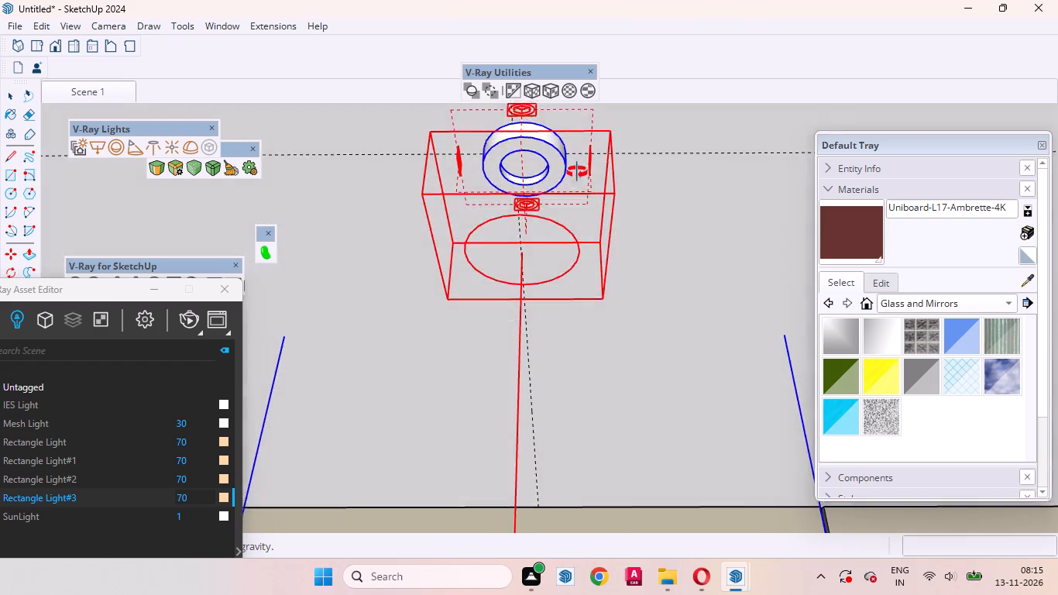
middle_drag(577, 172, 580, 282)
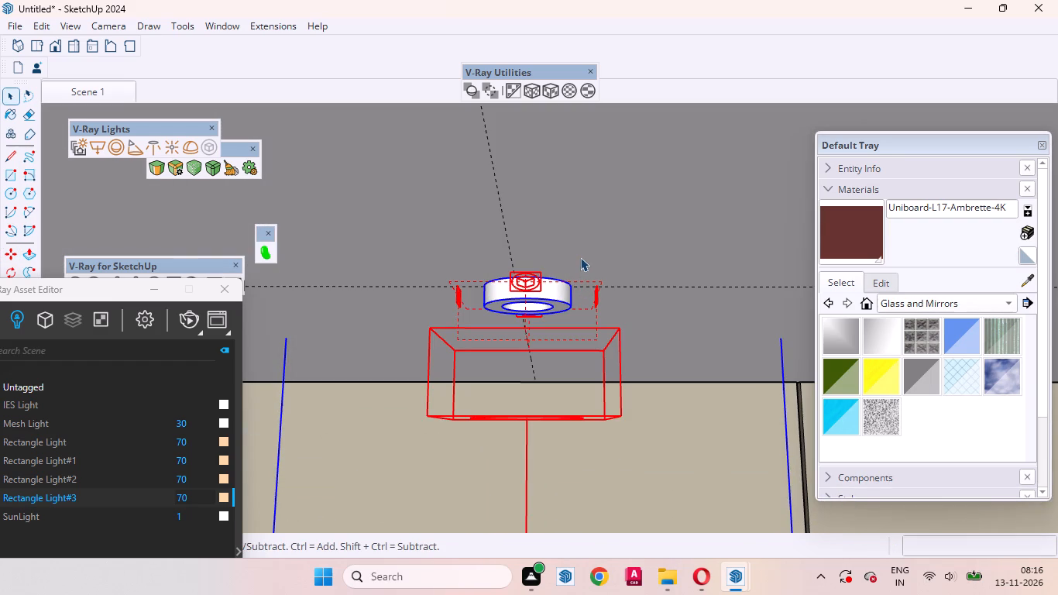
key(m)
click(602, 243)
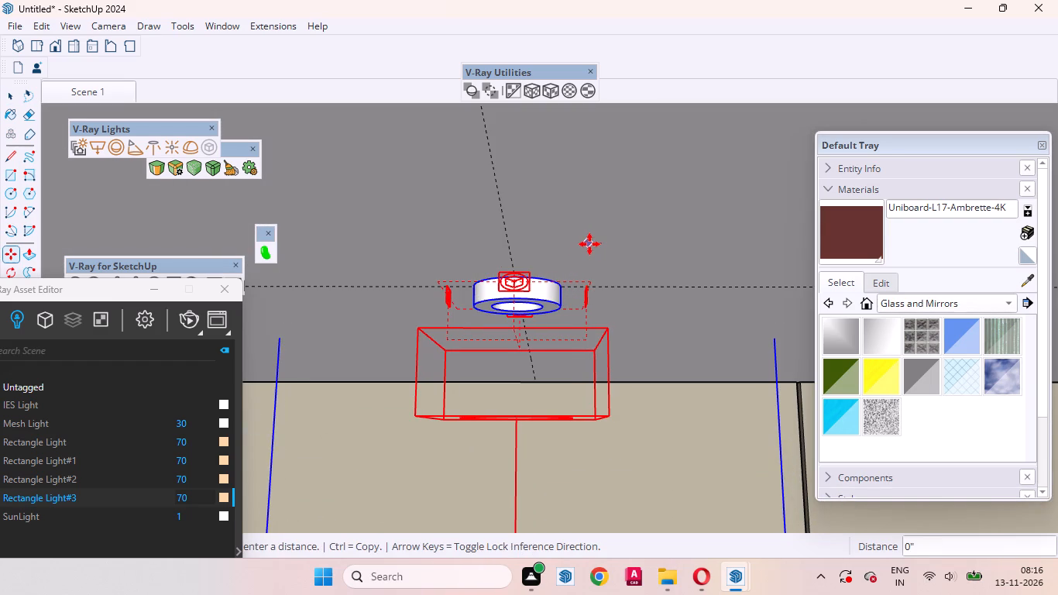
click(588, 244)
key(space)
scroll(584, 294, down, 4)
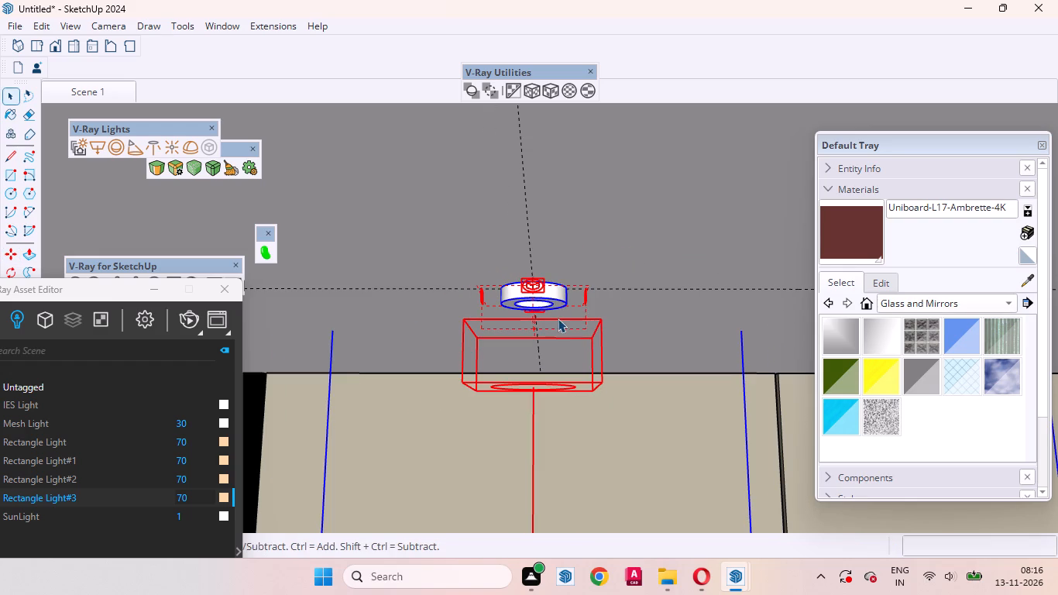
Copy the spotlight 2' 3 5/8" along the red axis to the next guide line, above the joint between the second and third beige doors.
key(m)
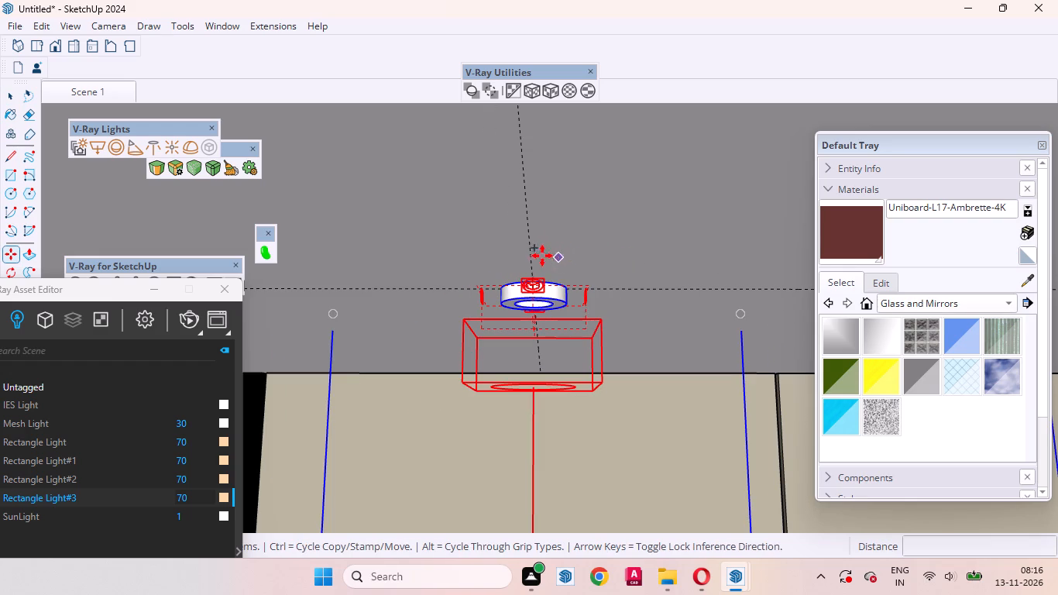
click(531, 239)
scroll(669, 263, down, 4)
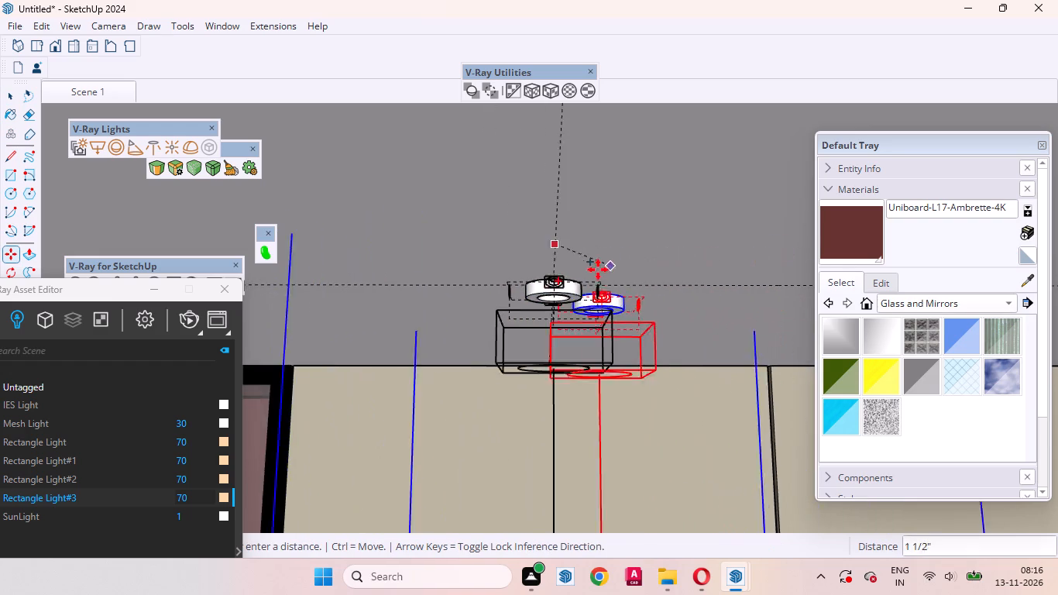
scroll(598, 270, down, 20)
scroll(598, 270, down, 3)
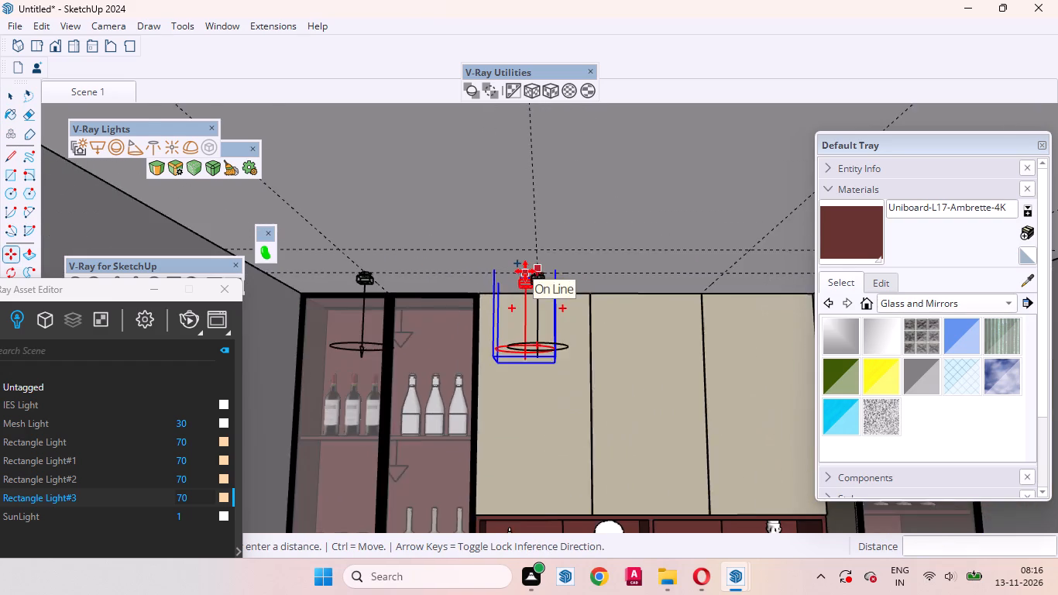
scroll(525, 271, down, 3)
scroll(713, 270, up, 12)
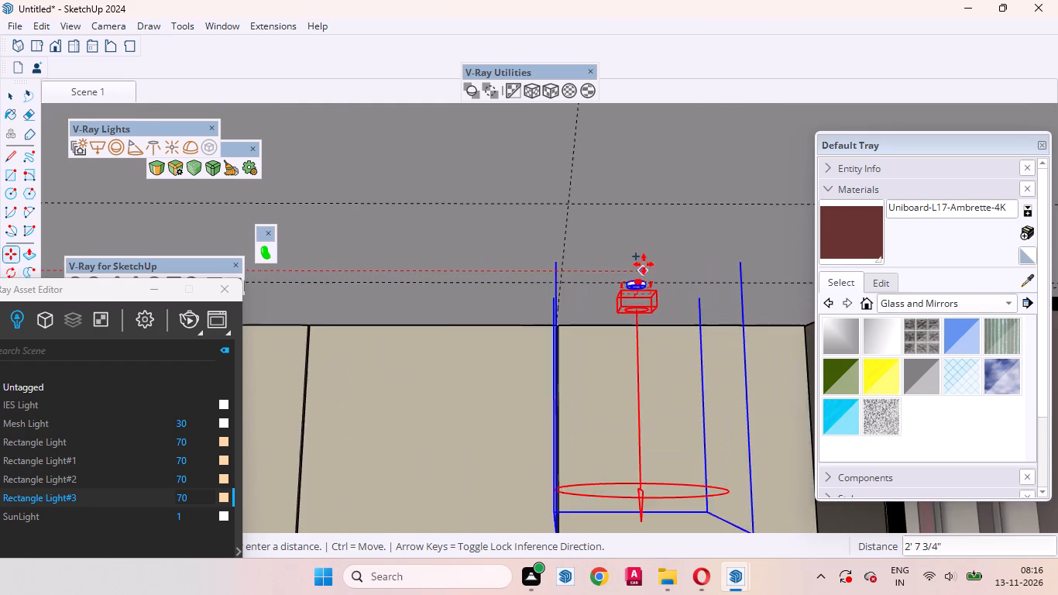
scroll(644, 264, up, 4)
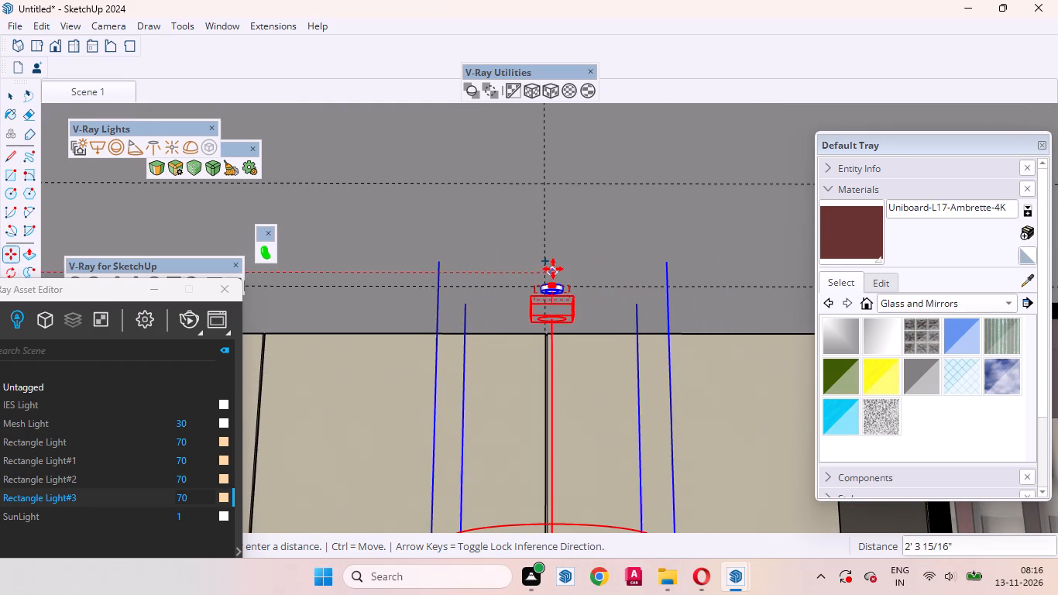
click(548, 269)
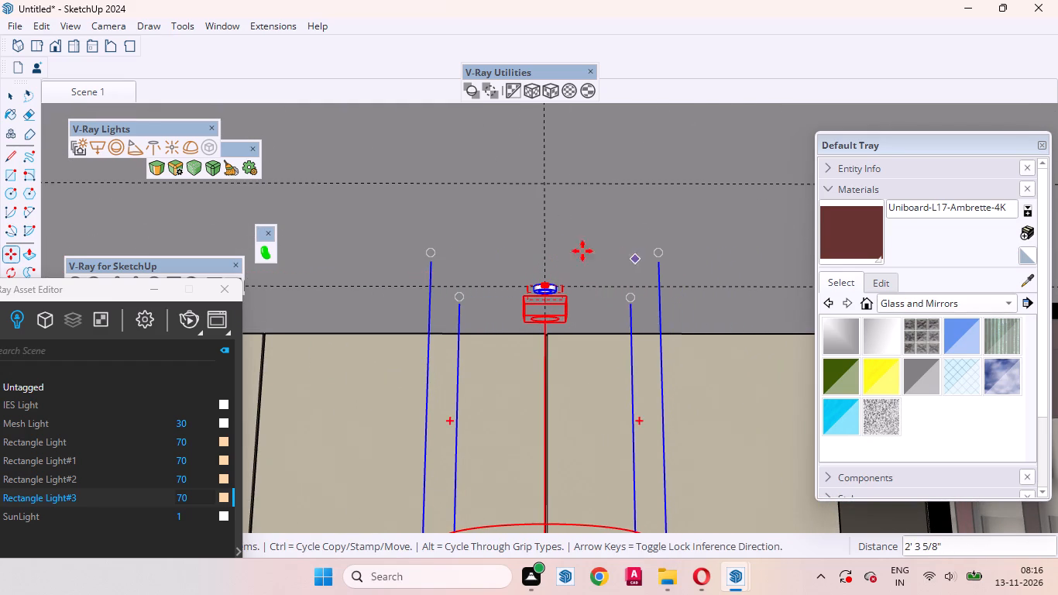
Copy the spotlight 2' 7" along the ceiling to the last guide line, above the glass bottle cabinet beside the beige doors.
key(m)
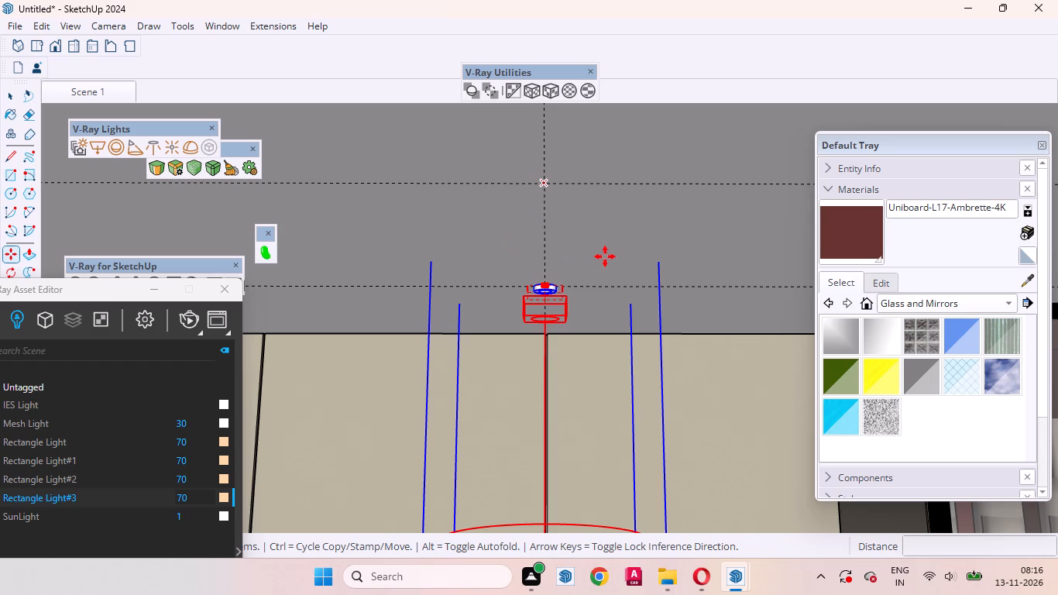
click(565, 268)
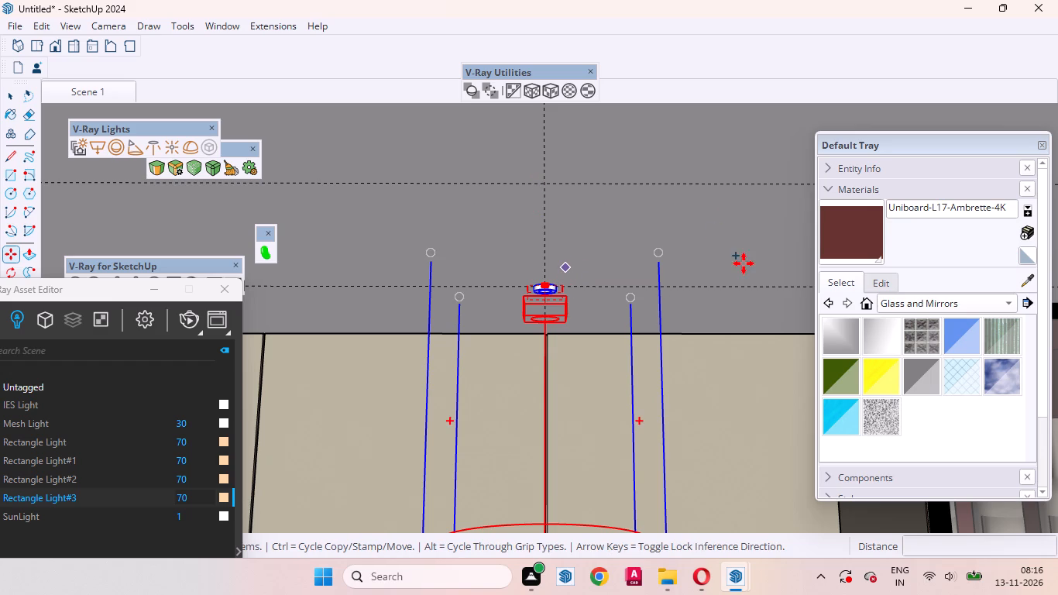
scroll(533, 216, down, 10)
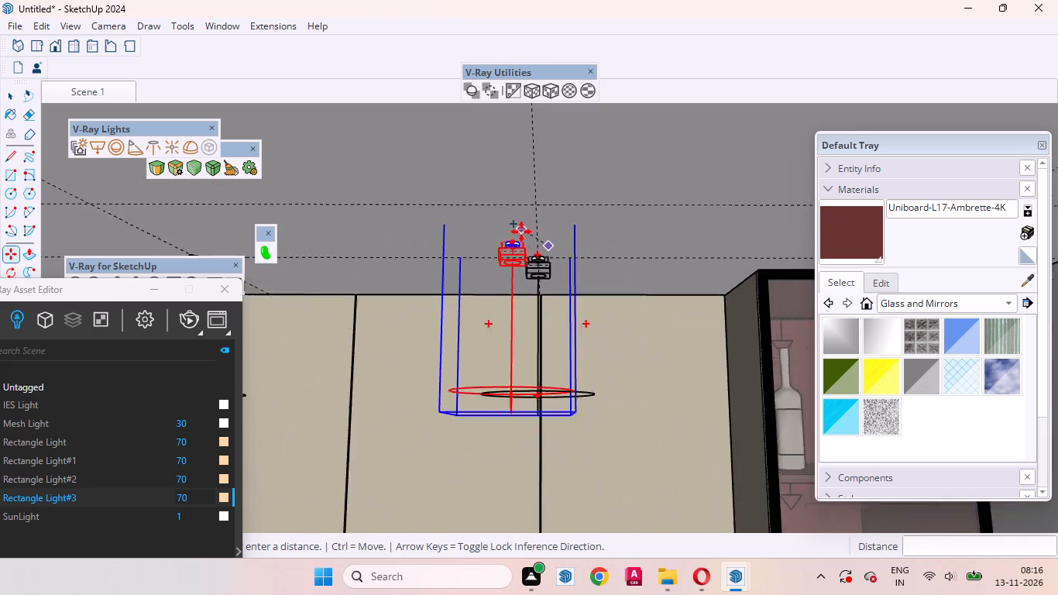
scroll(521, 232, down, 8)
scroll(687, 226, up, 8)
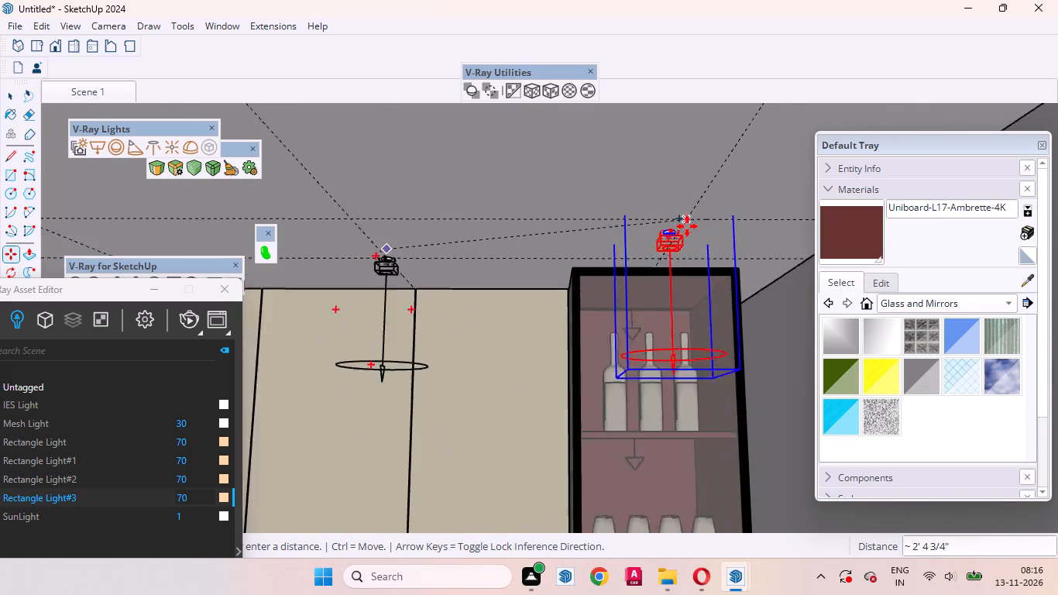
scroll(687, 226, up, 4)
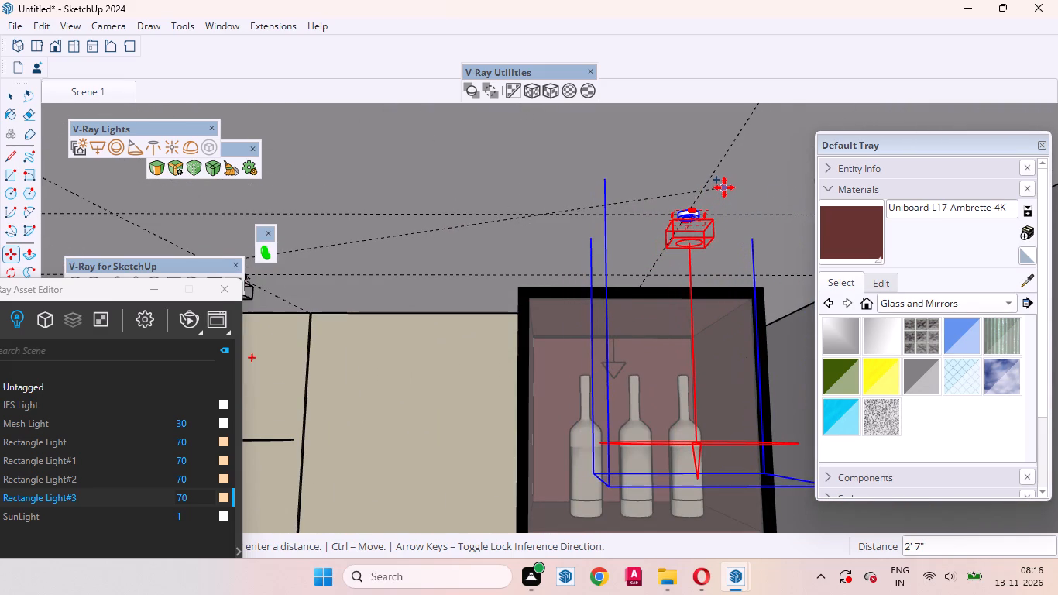
click(724, 187)
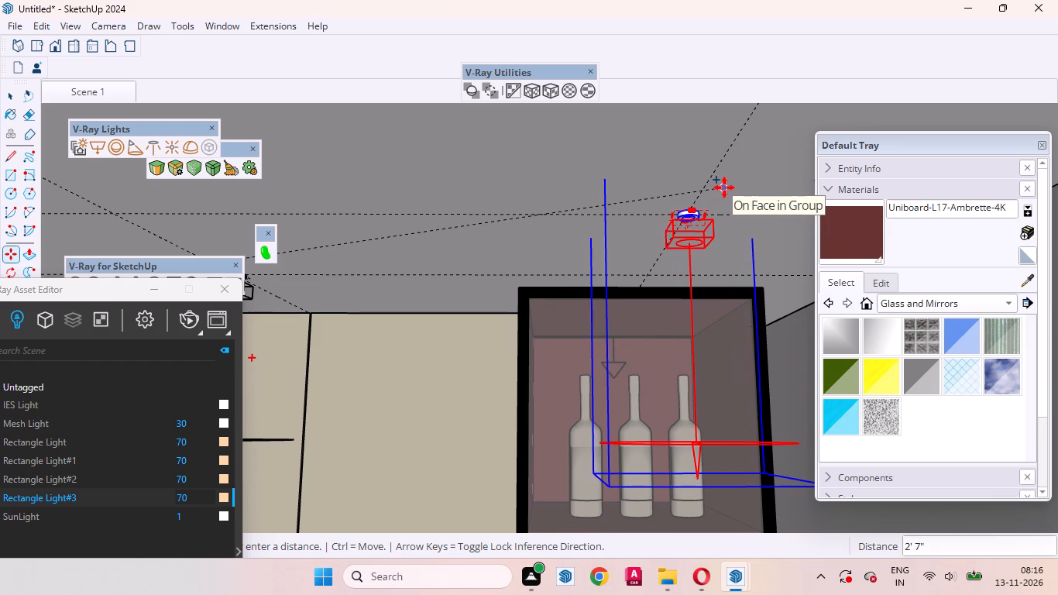
key(space)
Move the spotlight above the glass bottle cabinet 7/16" along the ceiling to centre it on the crossing guides.
scroll(526, 314, down, 1)
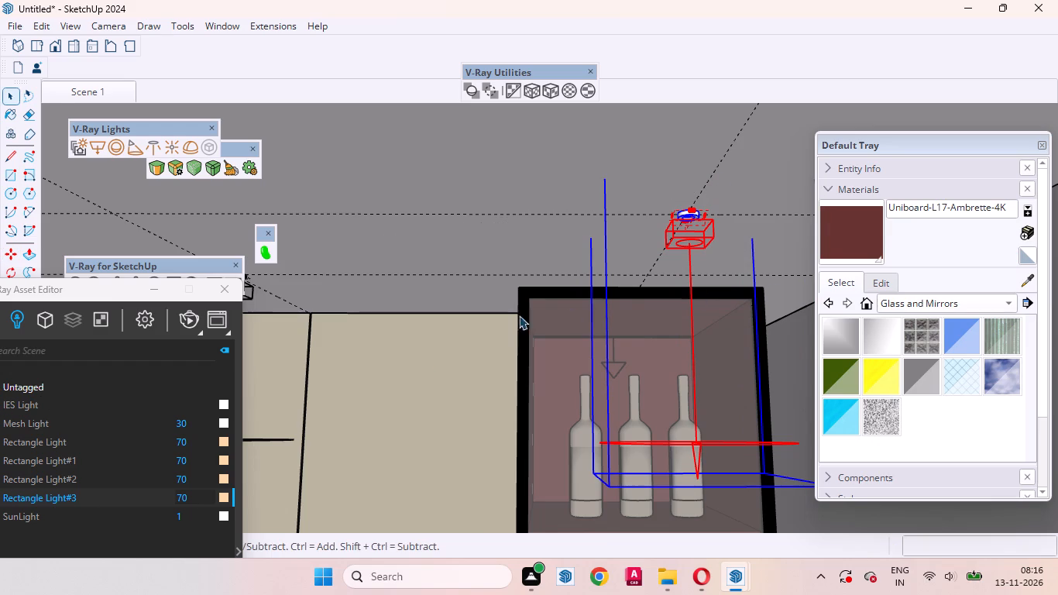
scroll(519, 315, down, 3)
middle_drag(636, 273, 606, 136)
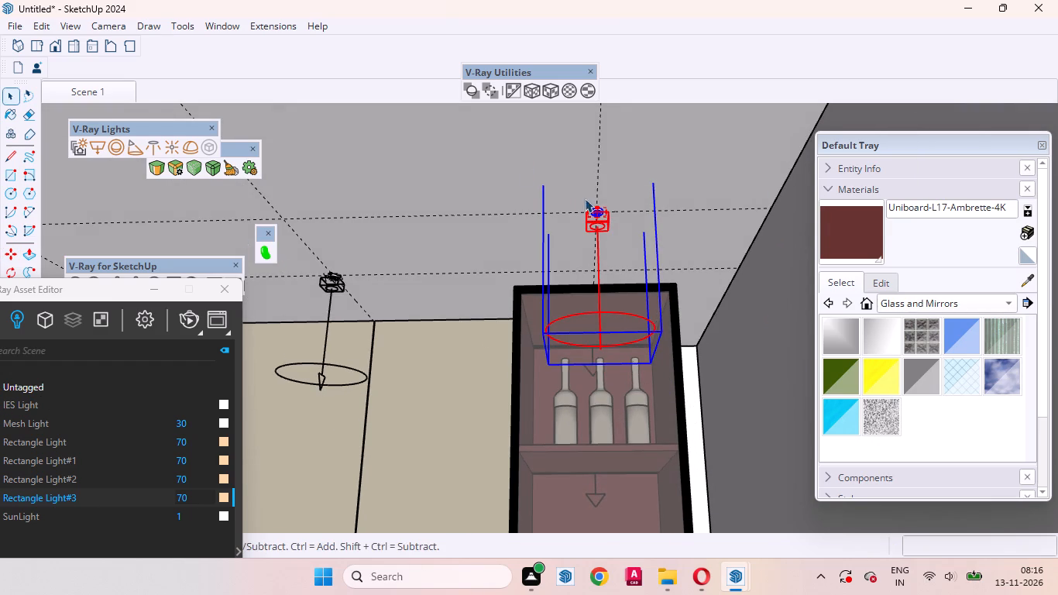
scroll(591, 199, up, 16)
middle_drag(603, 246, 651, 183)
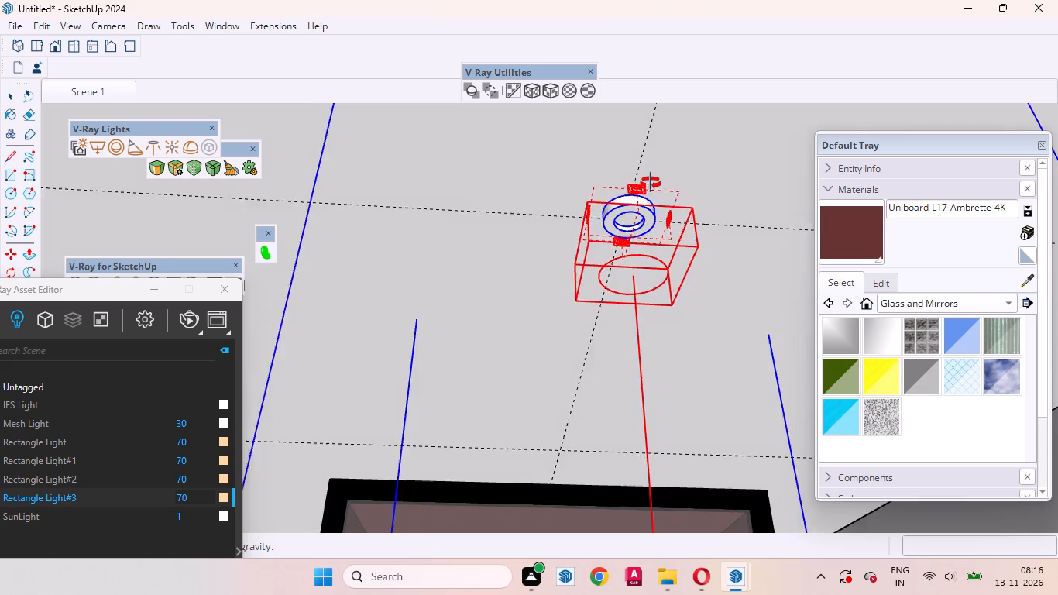
middle_drag(651, 183, 816, 159)
scroll(685, 230, up, 7)
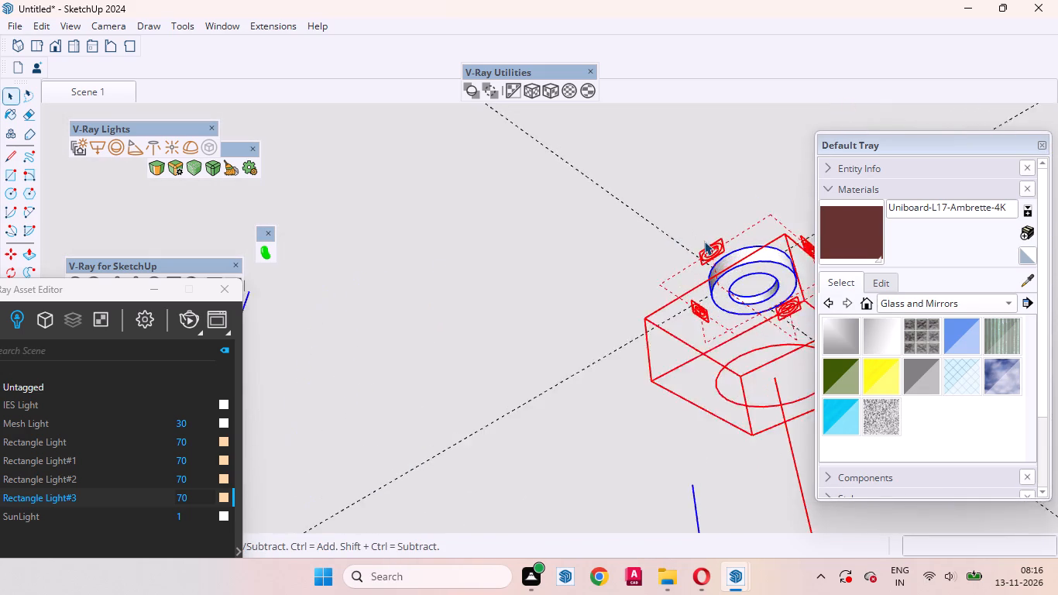
middle_drag(716, 287, 525, 198)
scroll(516, 292, down, 2)
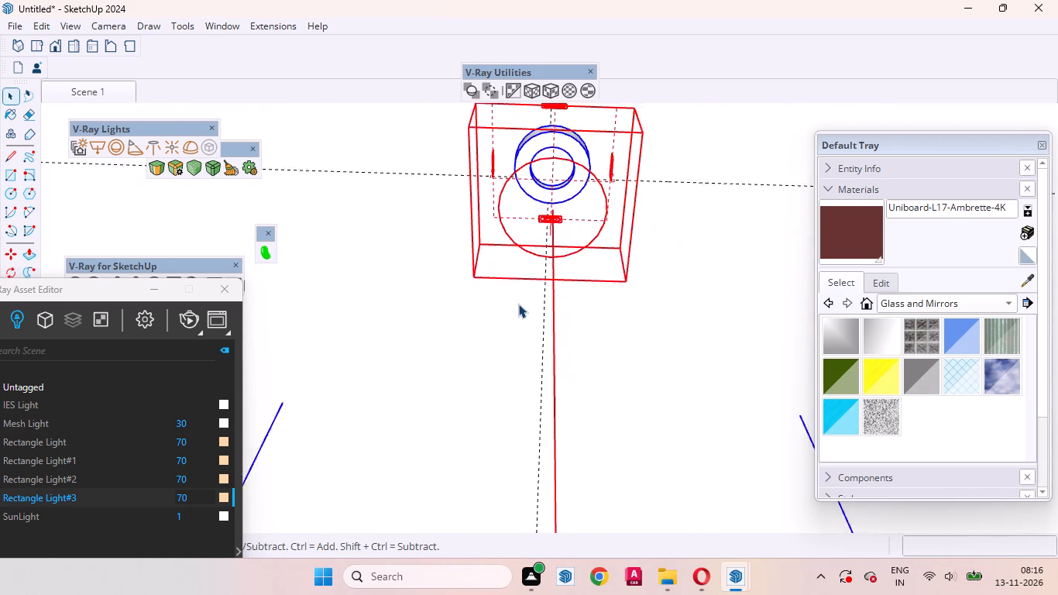
scroll(518, 304, down, 4)
key(m)
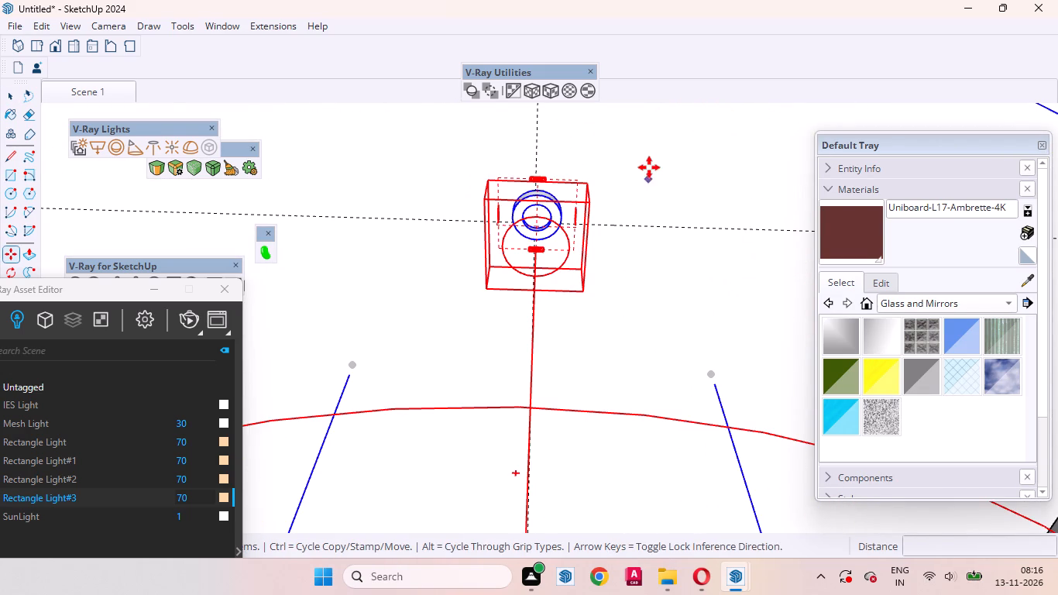
click(644, 152)
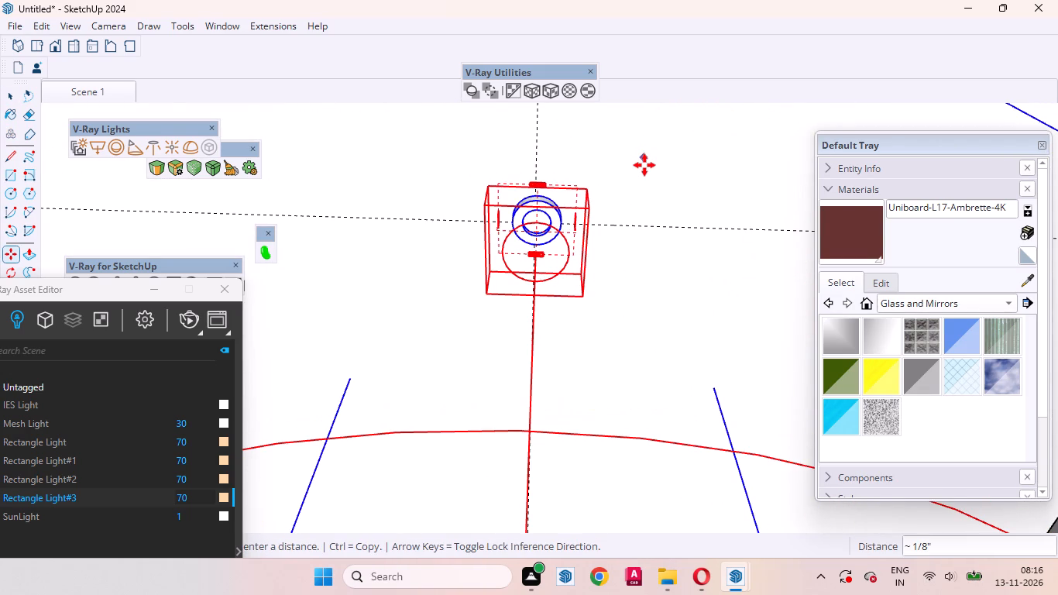
click(641, 174)
key(space)
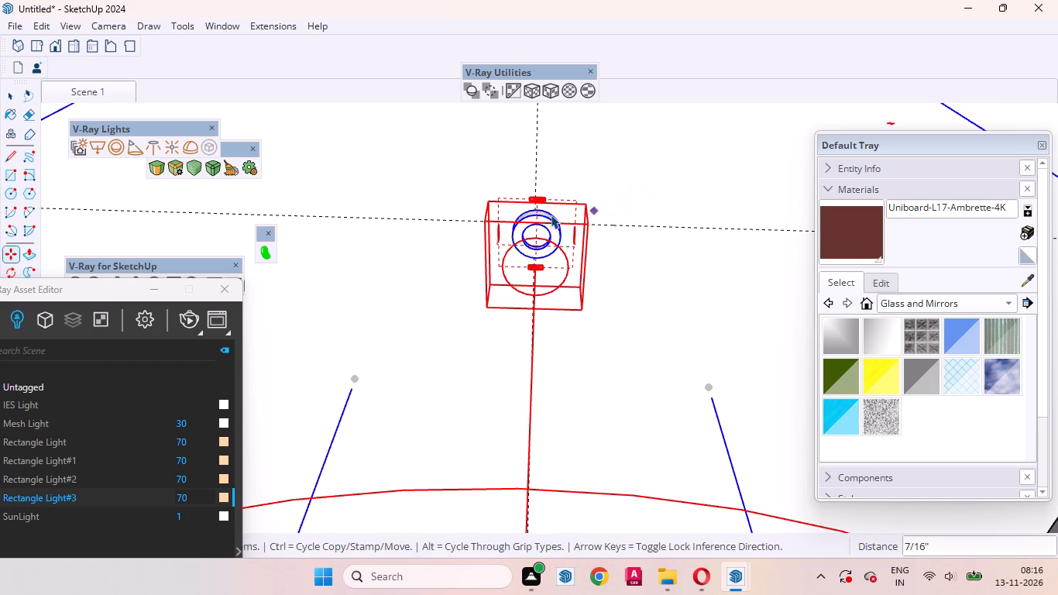
Deselect the spotlight and examine the whole row of ceiling spotlights across the room.
middle_drag(433, 255, 507, 411)
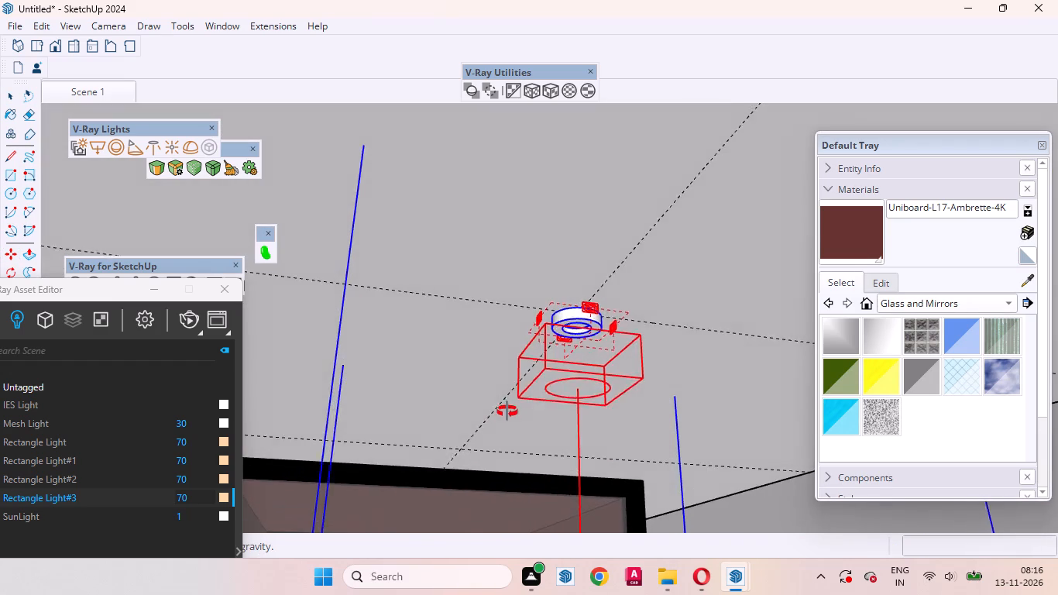
middle_drag(507, 411, 505, 417)
scroll(510, 362, down, 12)
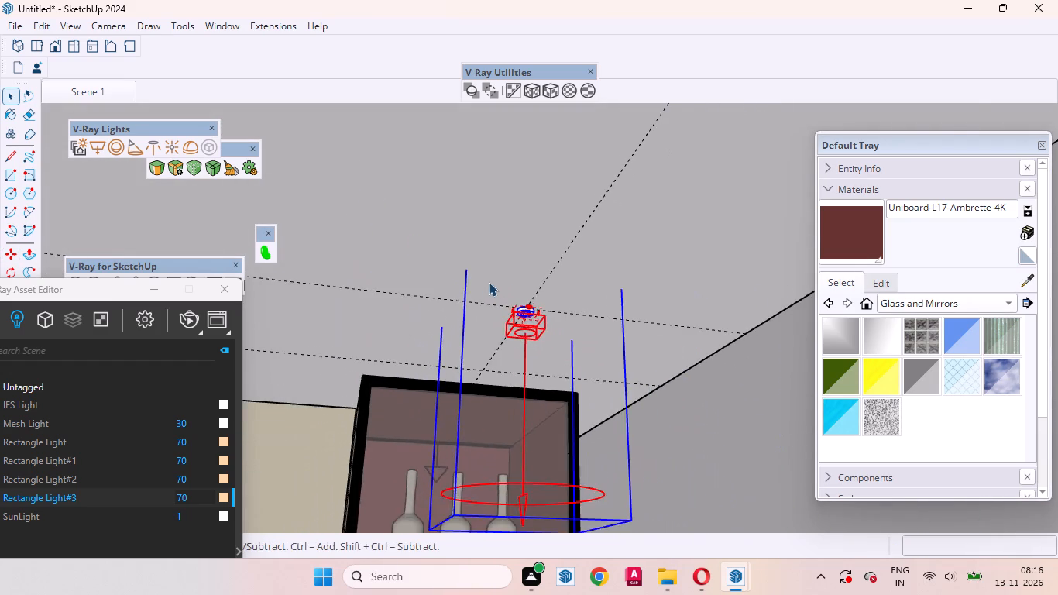
scroll(484, 284, down, 20)
scroll(484, 284, down, 2)
scroll(488, 348, down, 2)
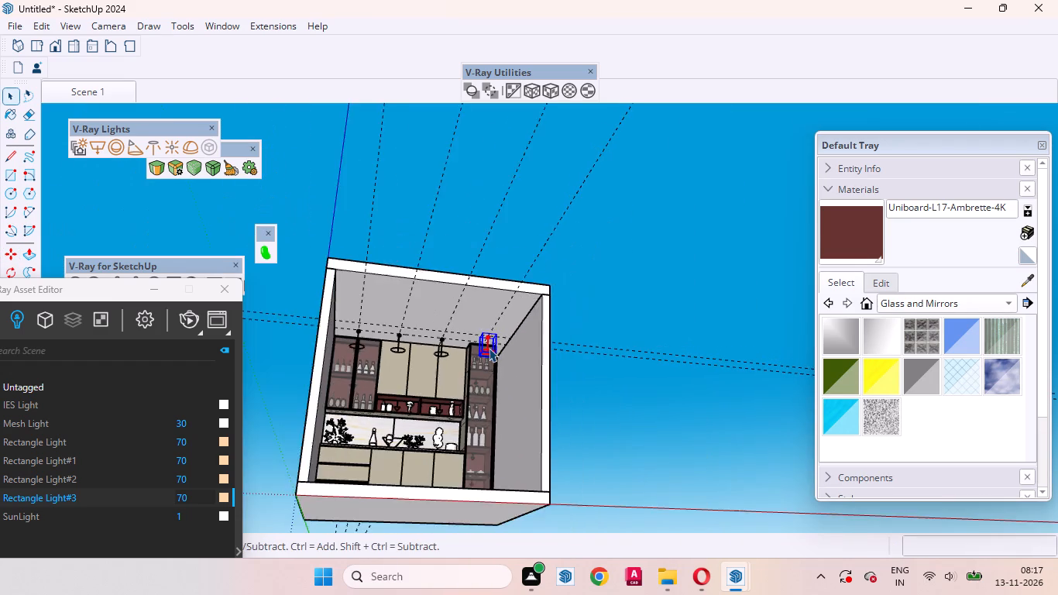
scroll(489, 348, down, 5)
click(582, 389)
scroll(458, 351, up, 4)
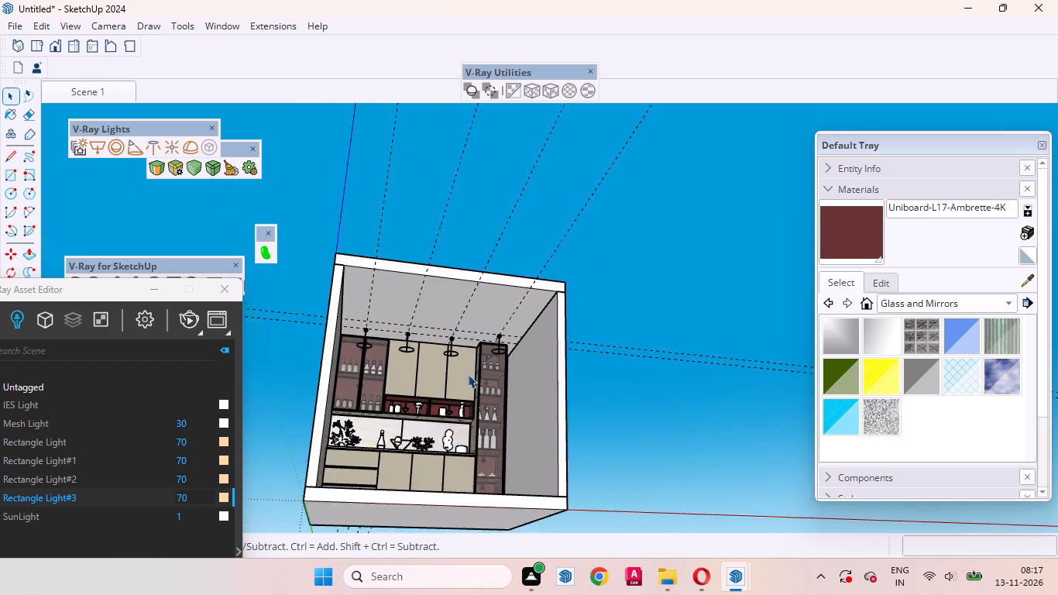
Examine the ceiling spotlights above the cabinets up close from below and from the front of the whole room.
scroll(468, 374, up, 2)
middle_drag(479, 371, 422, 263)
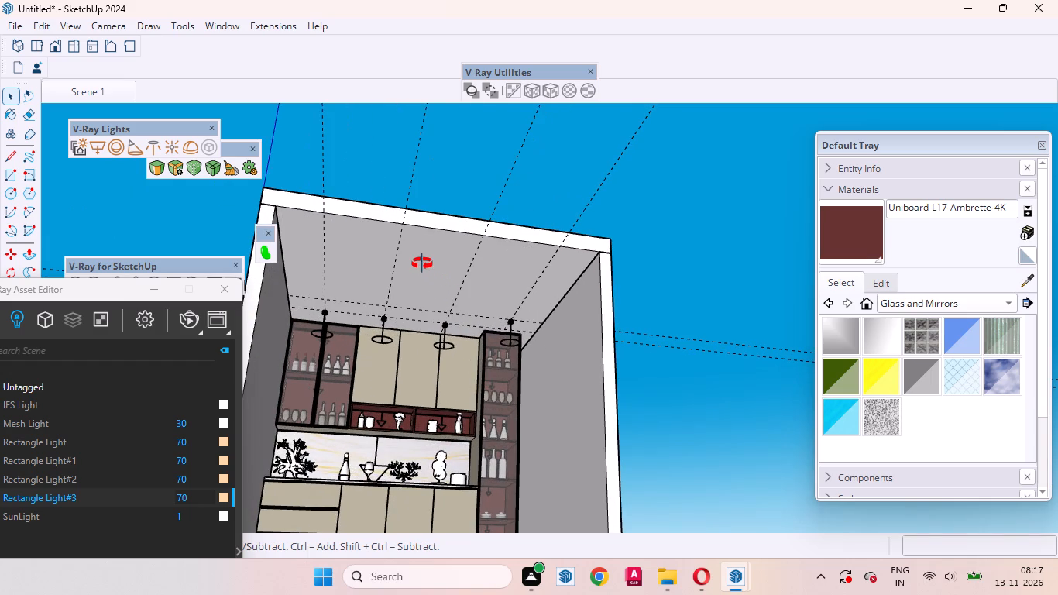
scroll(374, 347, up, 2)
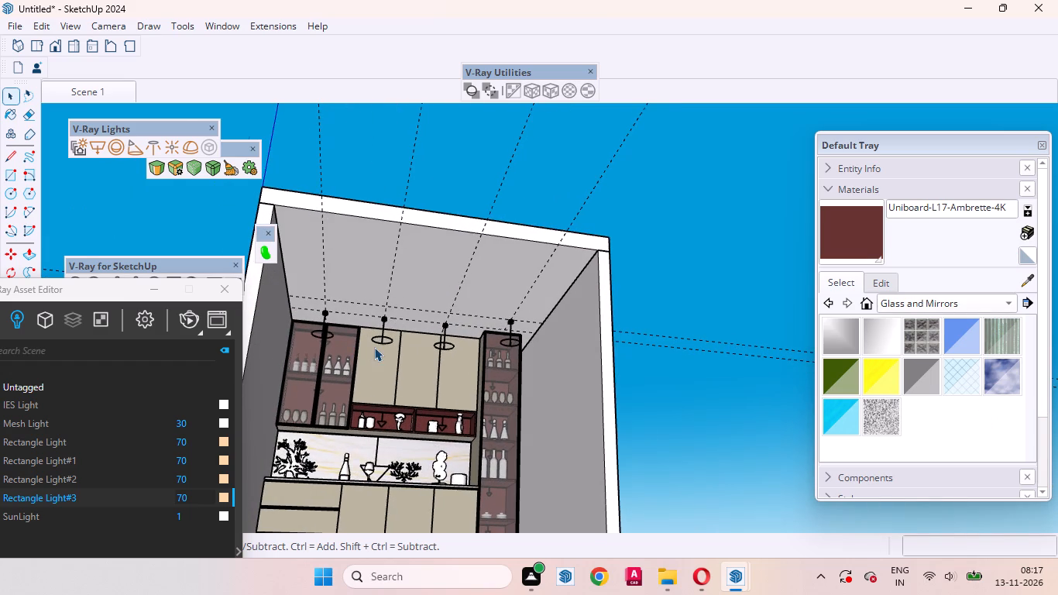
scroll(374, 347, up, 4)
scroll(397, 354, down, 7)
middle_drag(456, 415, 401, 374)
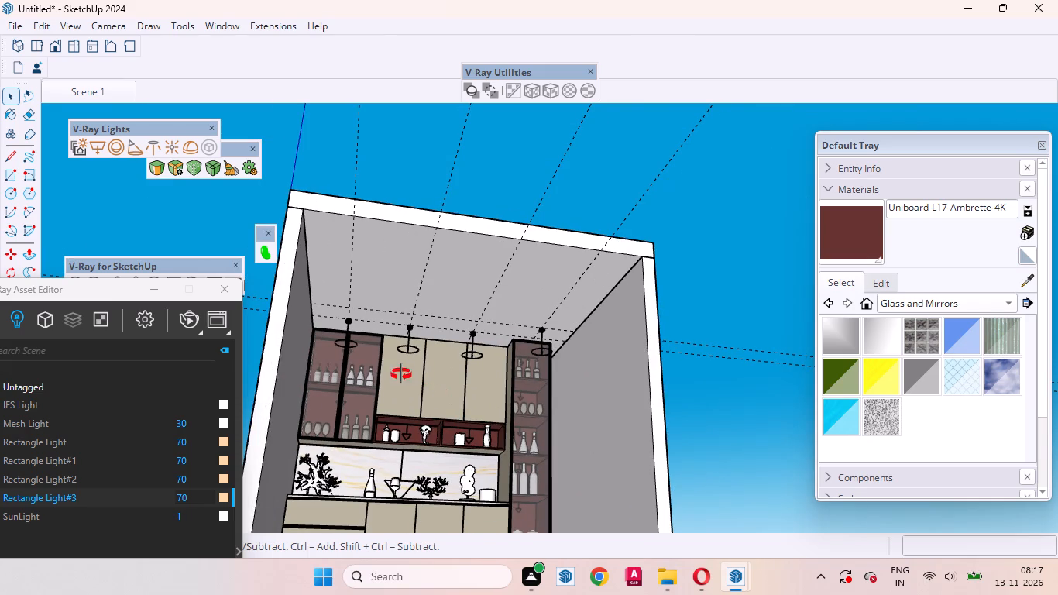
middle_drag(401, 374, 307, 404)
scroll(520, 352, down, 18)
middle_drag(518, 318, 480, 414)
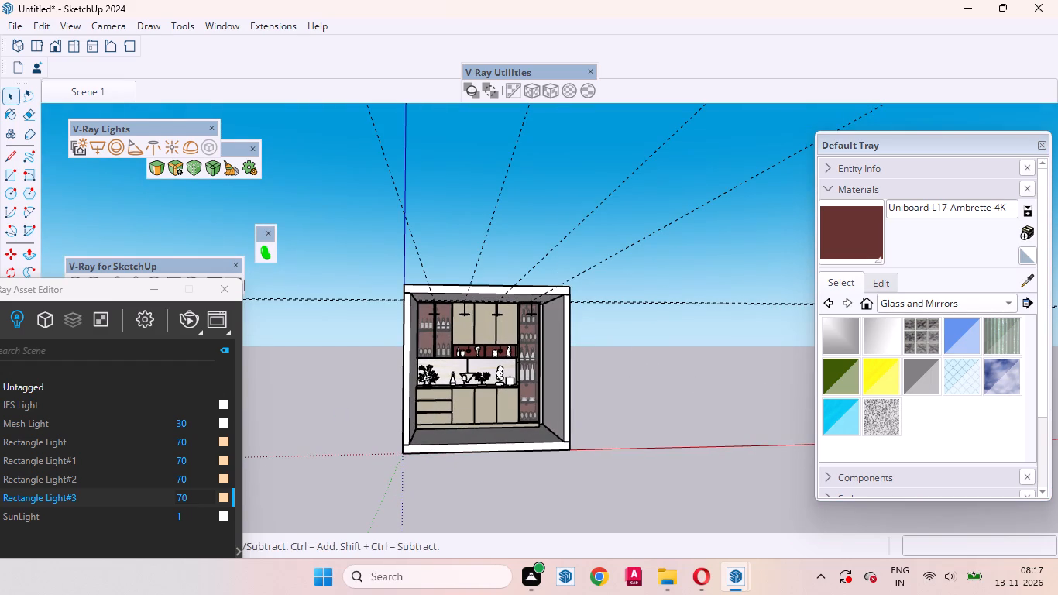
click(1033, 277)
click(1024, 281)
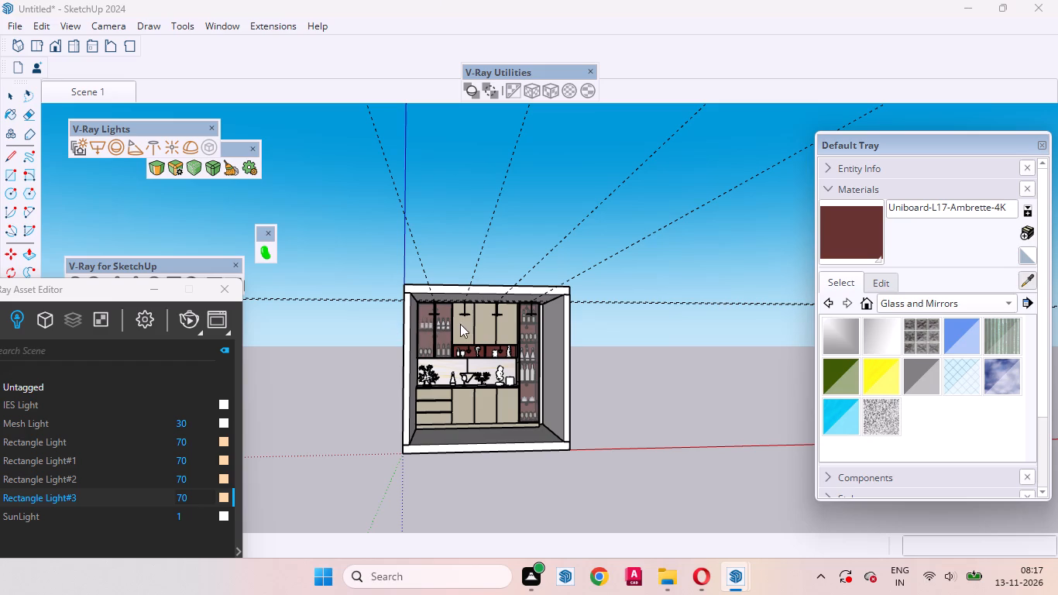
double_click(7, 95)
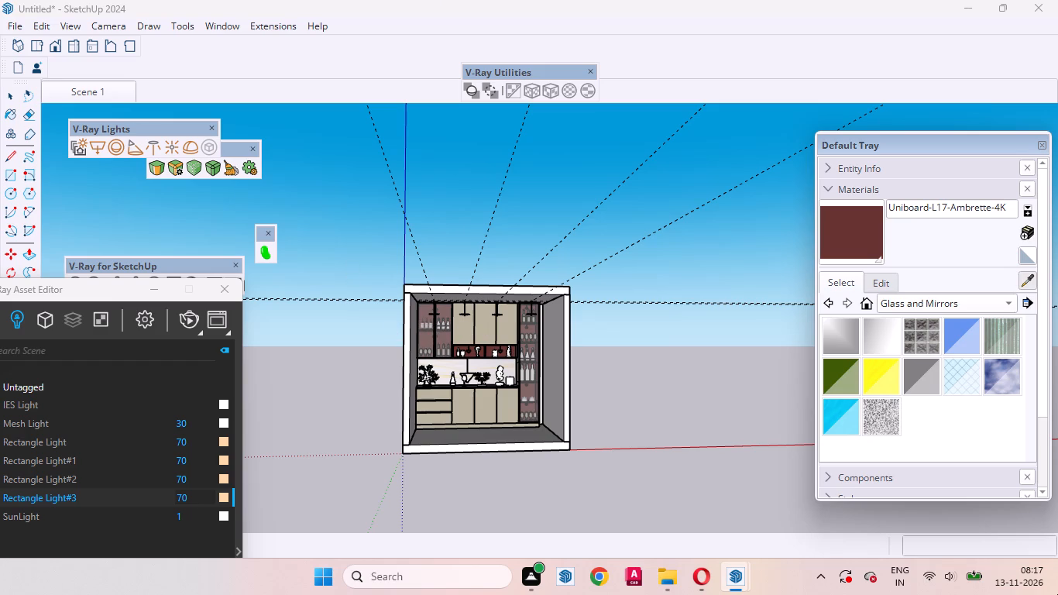
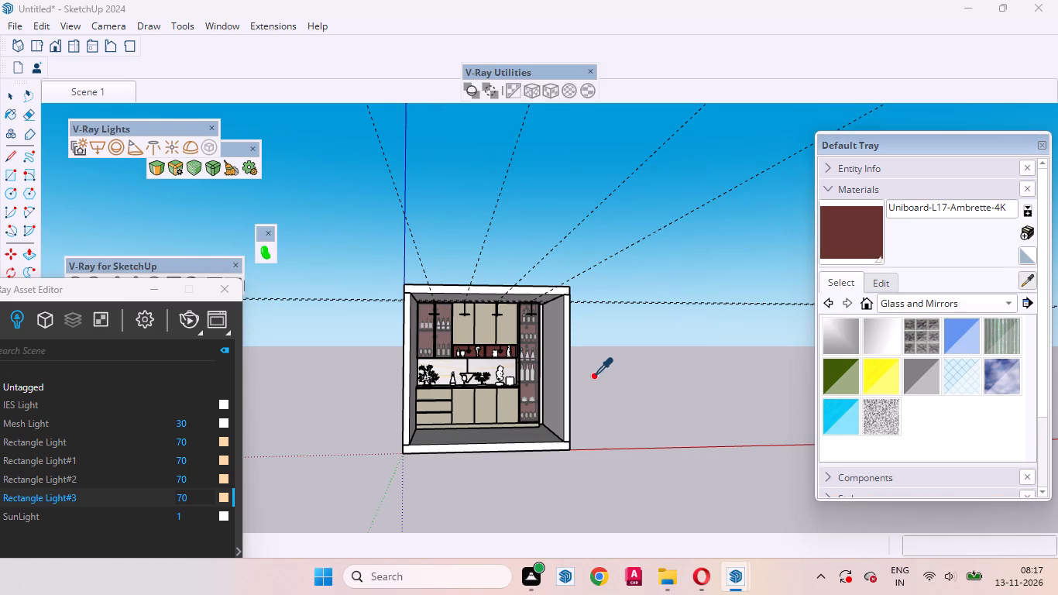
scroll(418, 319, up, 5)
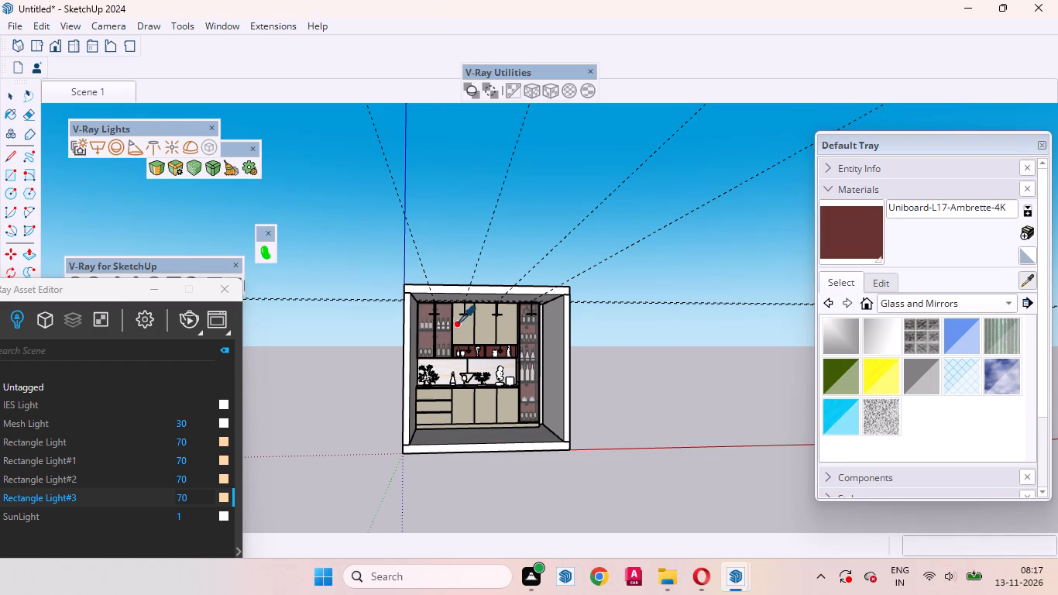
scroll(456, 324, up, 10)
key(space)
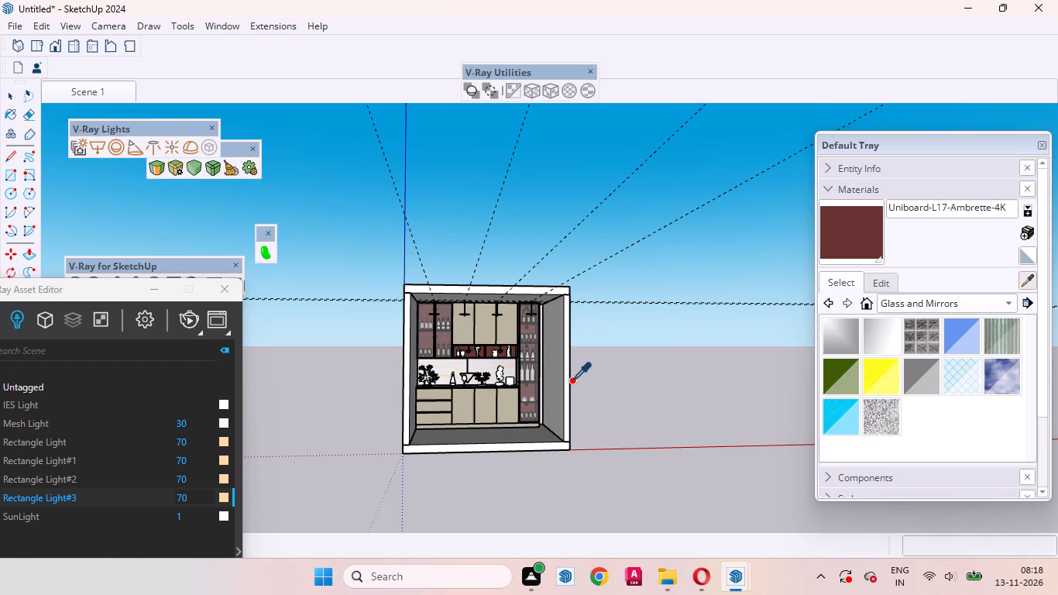
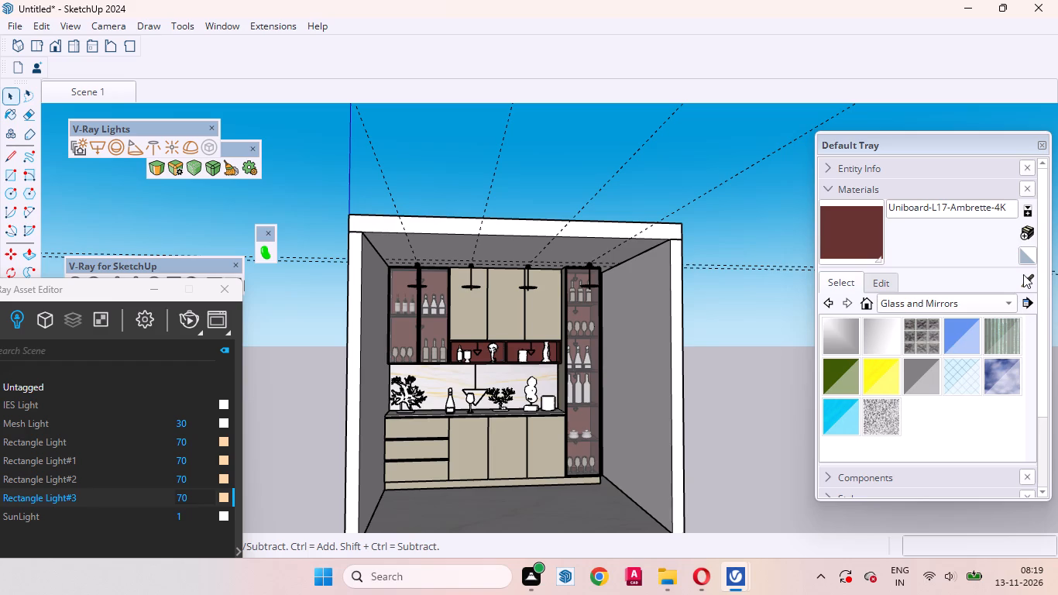
Sample the black cabinet door-frame material, Color M09, and raise its V-Ray reflection colour from black to medium grey.
click(1025, 273)
scroll(457, 323, up, 9)
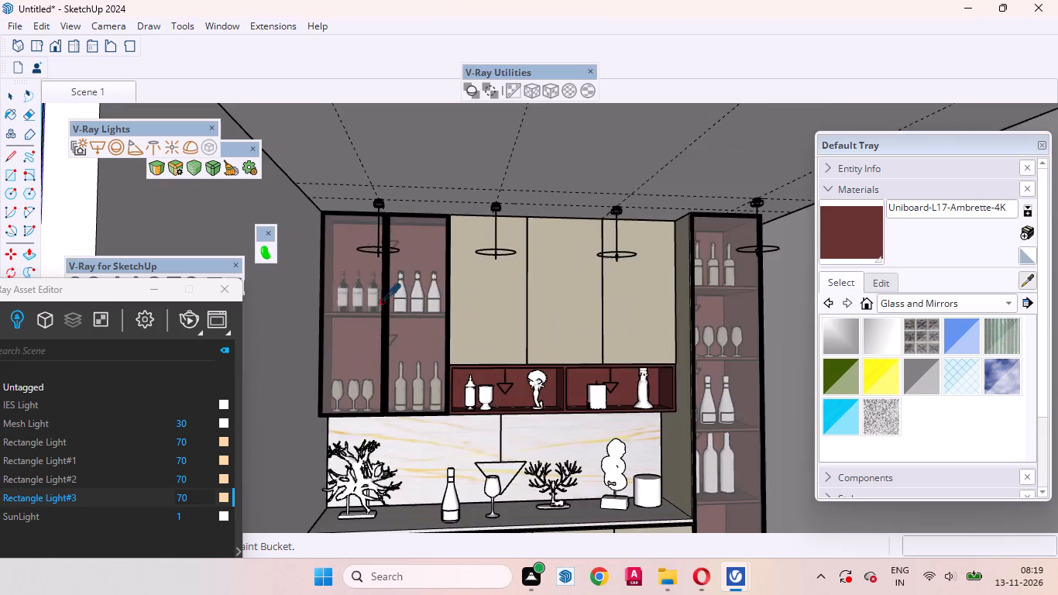
scroll(381, 301, up, 19)
click(379, 248)
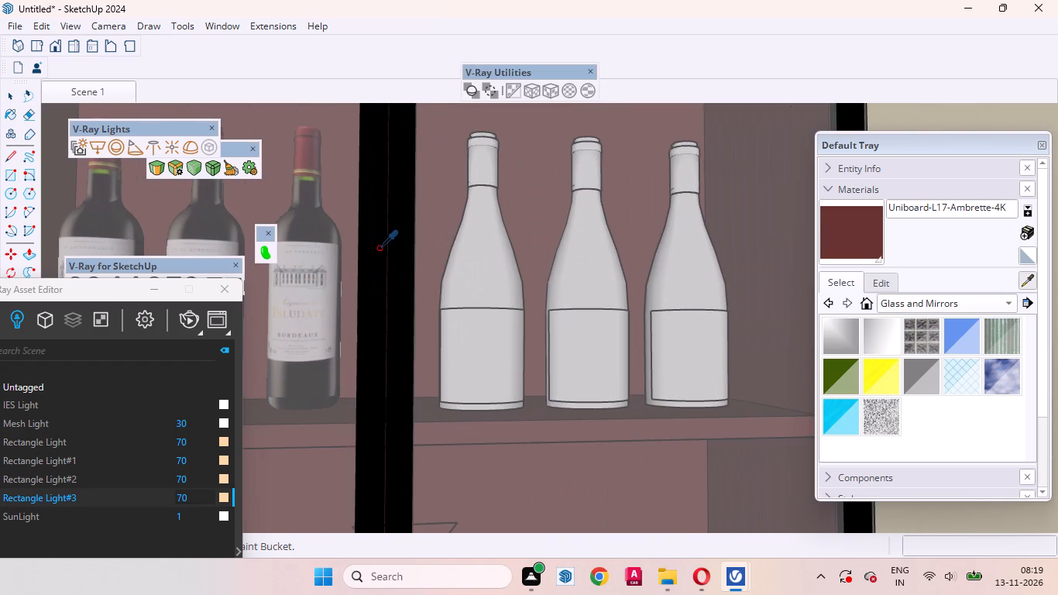
drag(122, 291, 407, 170)
drag(119, 287, 211, 246)
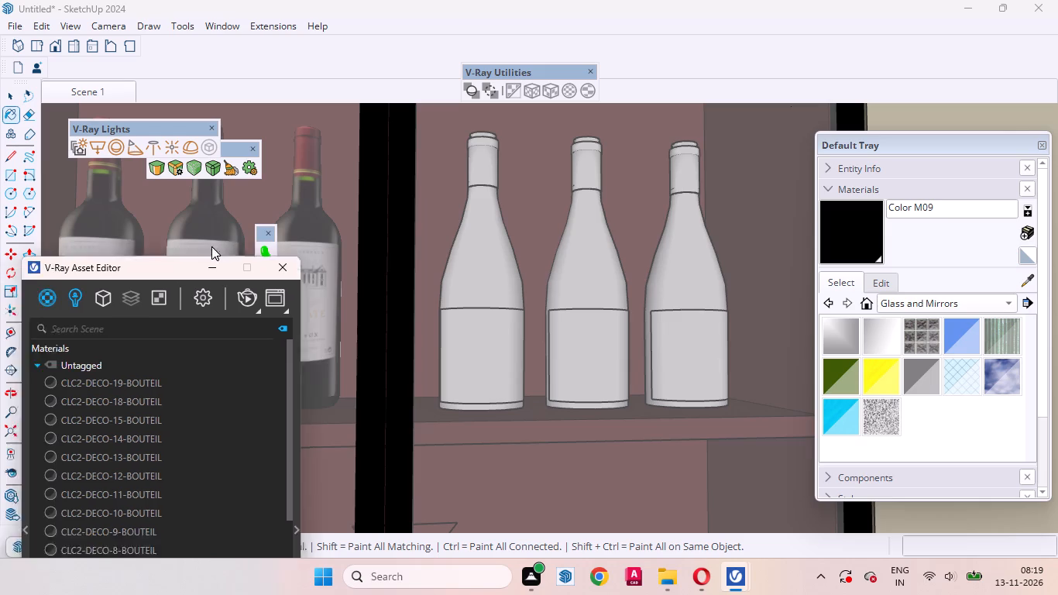
drag(211, 246, 396, 34)
click(514, 301)
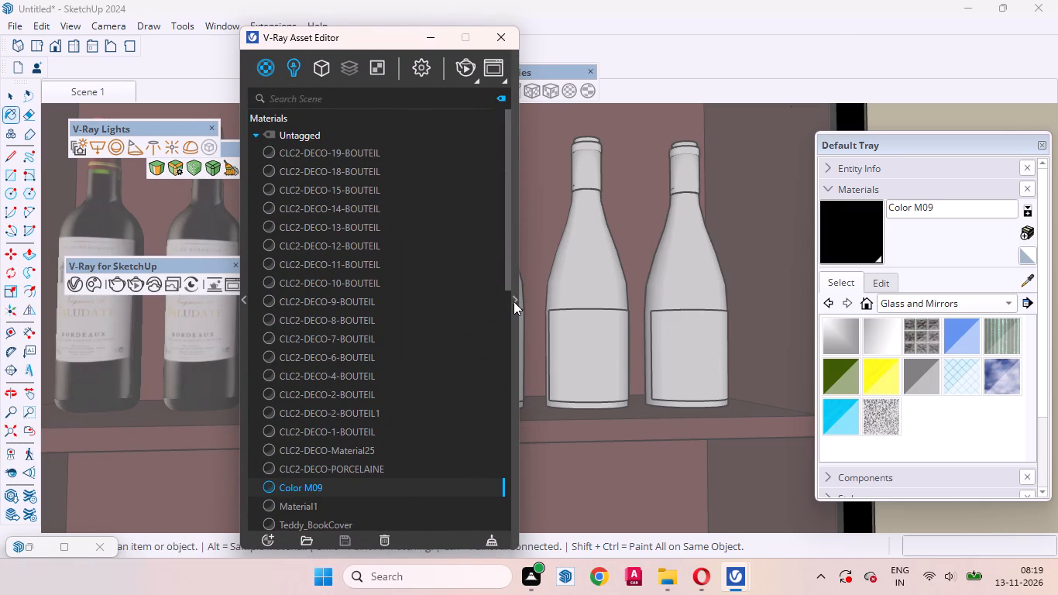
click(630, 357)
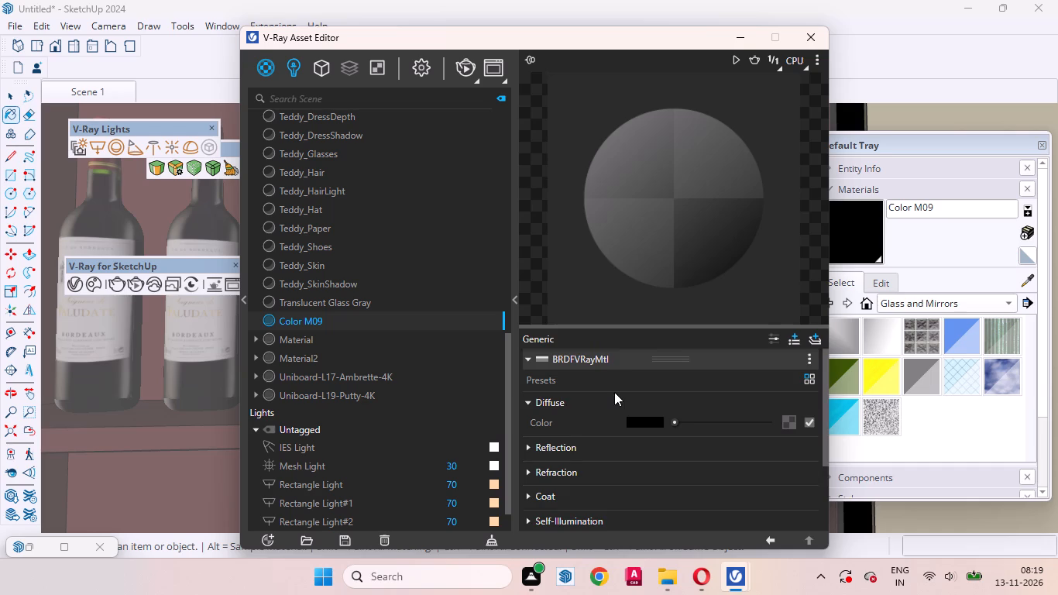
scroll(614, 392, down, 2)
scroll(614, 401, up, 1)
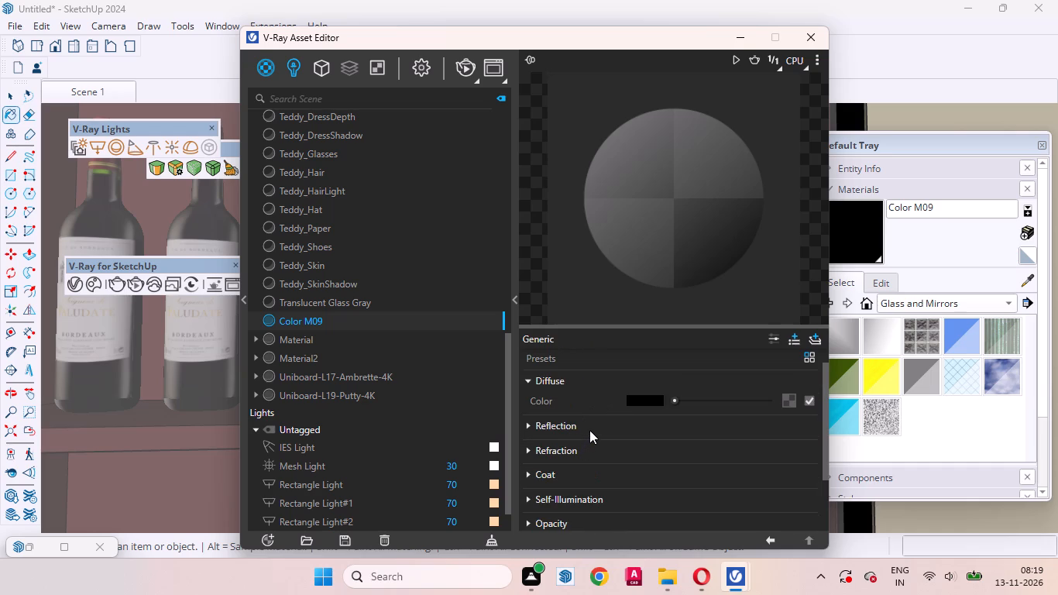
click(589, 430)
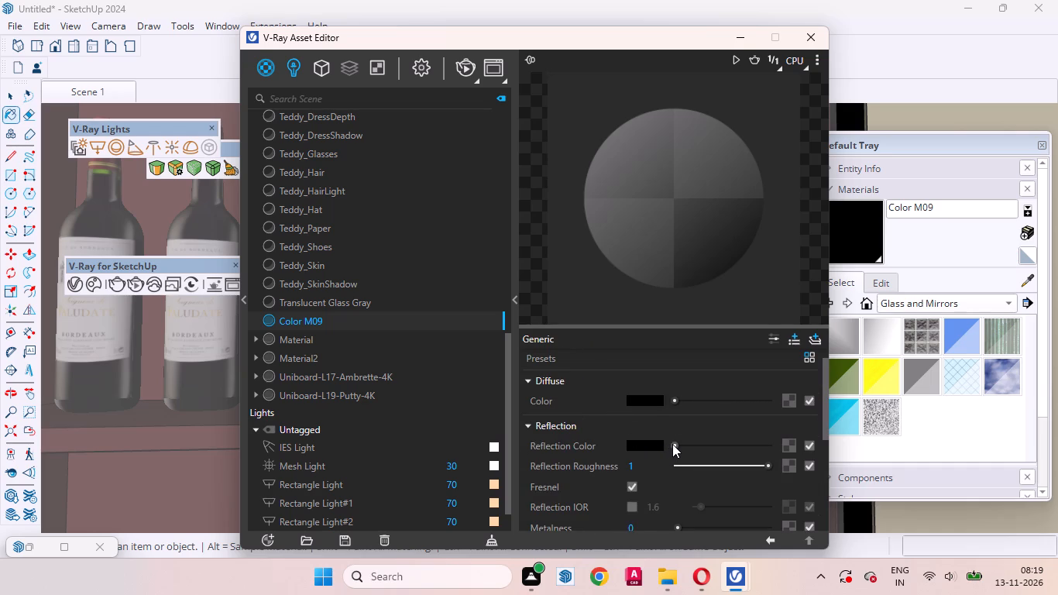
drag(672, 444, 706, 445)
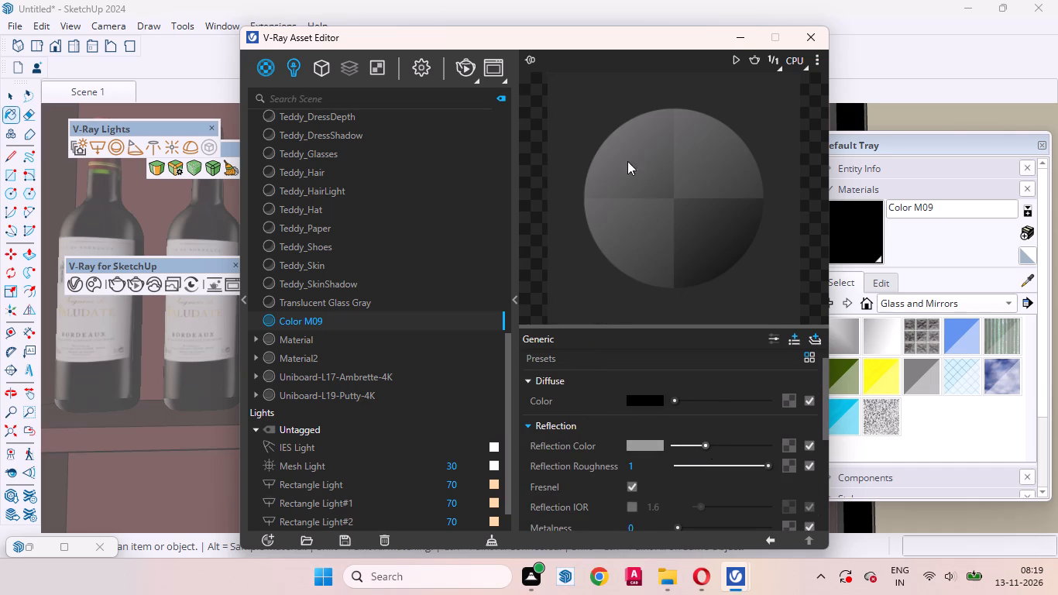
scroll(627, 396, down, 1)
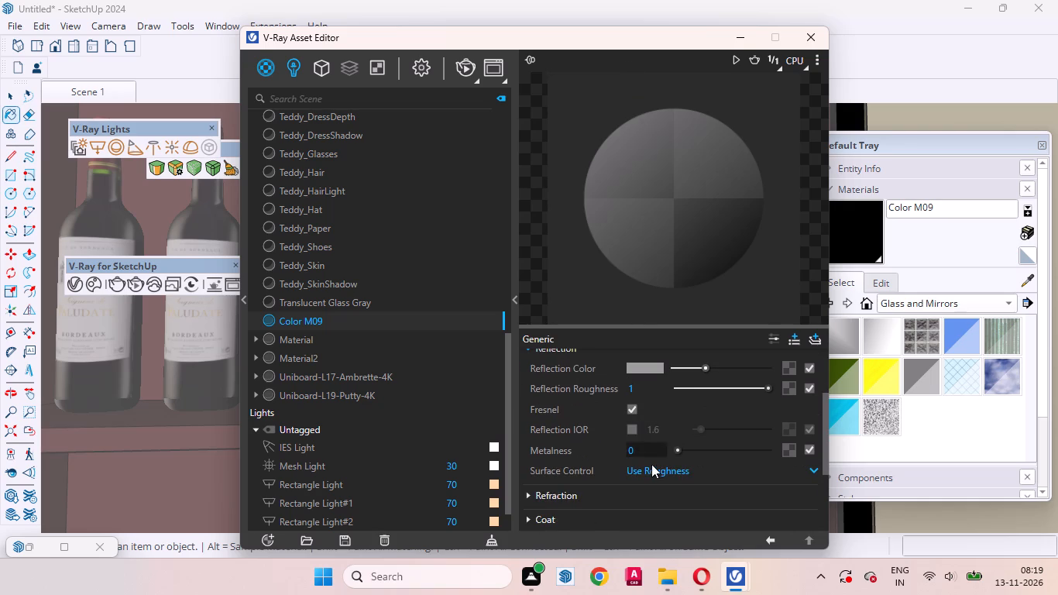
click(518, 304)
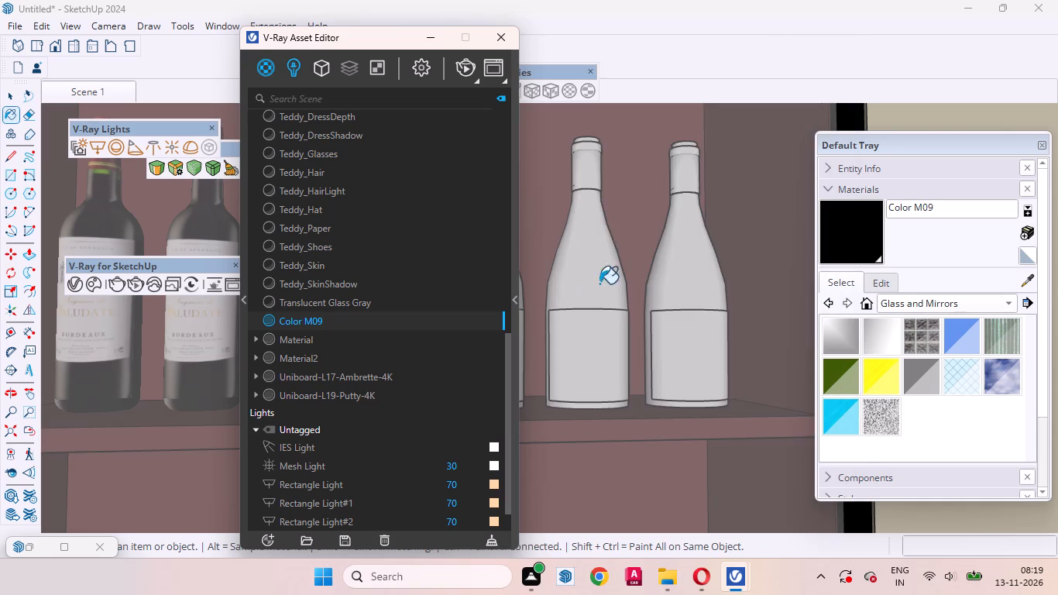
click(12, 95)
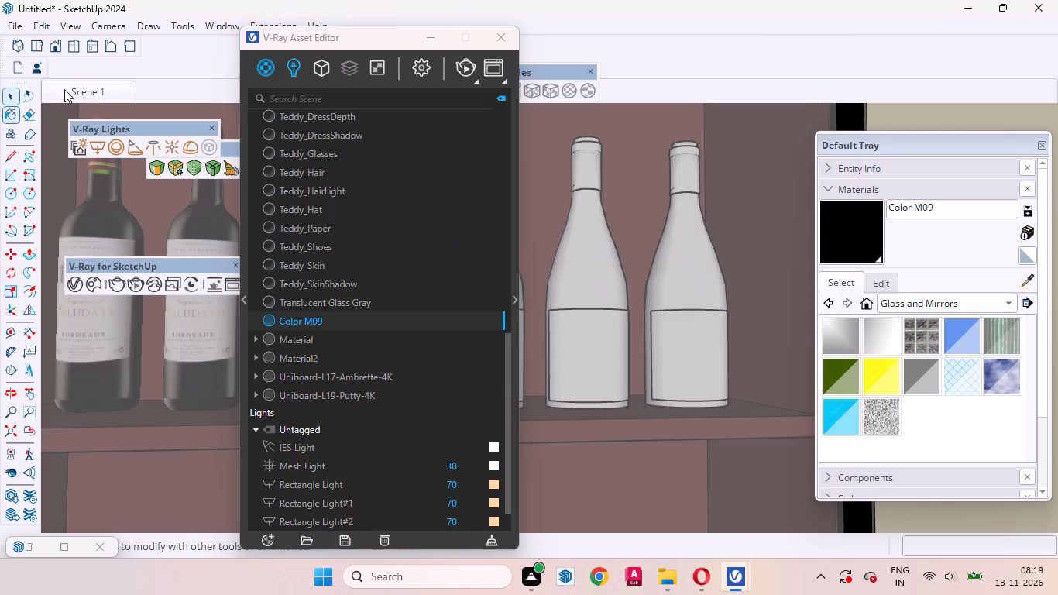
Copy the Rectangle Light's warm colour onto the Mesh Light, and set the Mesh Light's colour temperature to 5000 K.
click(108, 96)
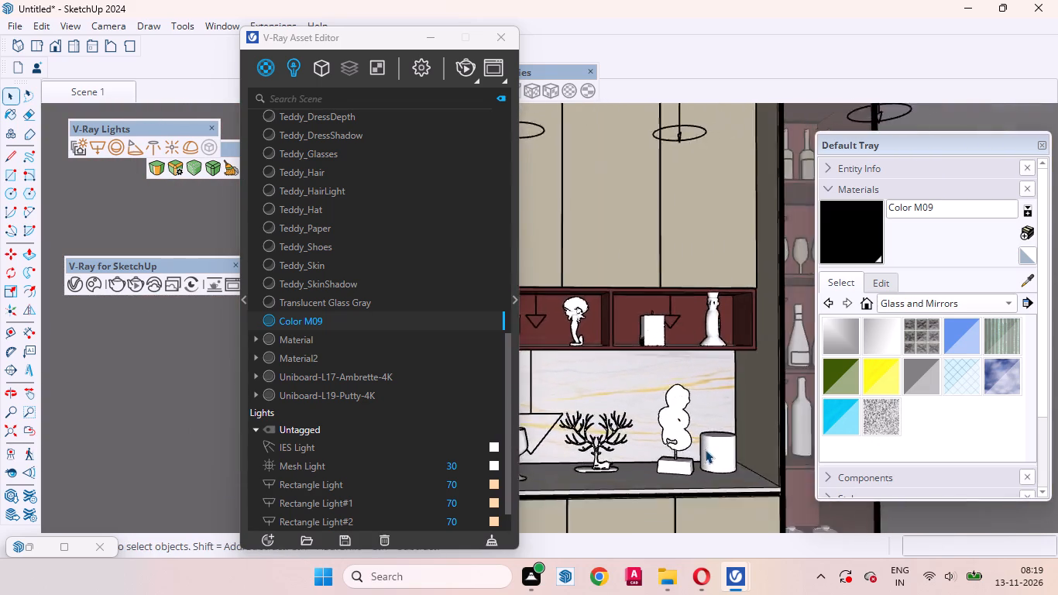
drag(400, 40, 376, 68)
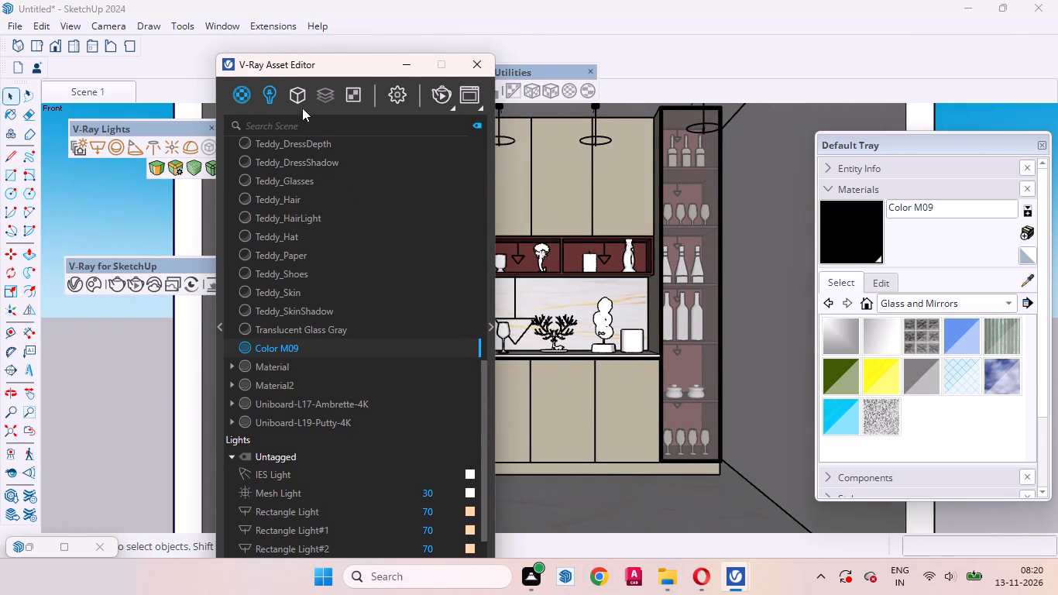
click(271, 98)
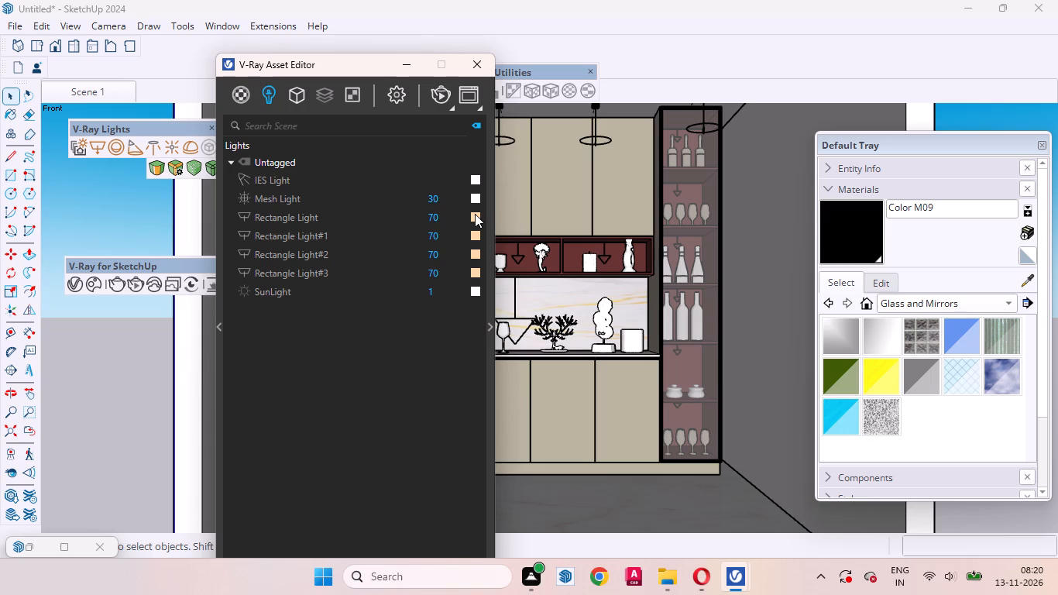
drag(475, 214, 476, 194)
click(433, 199)
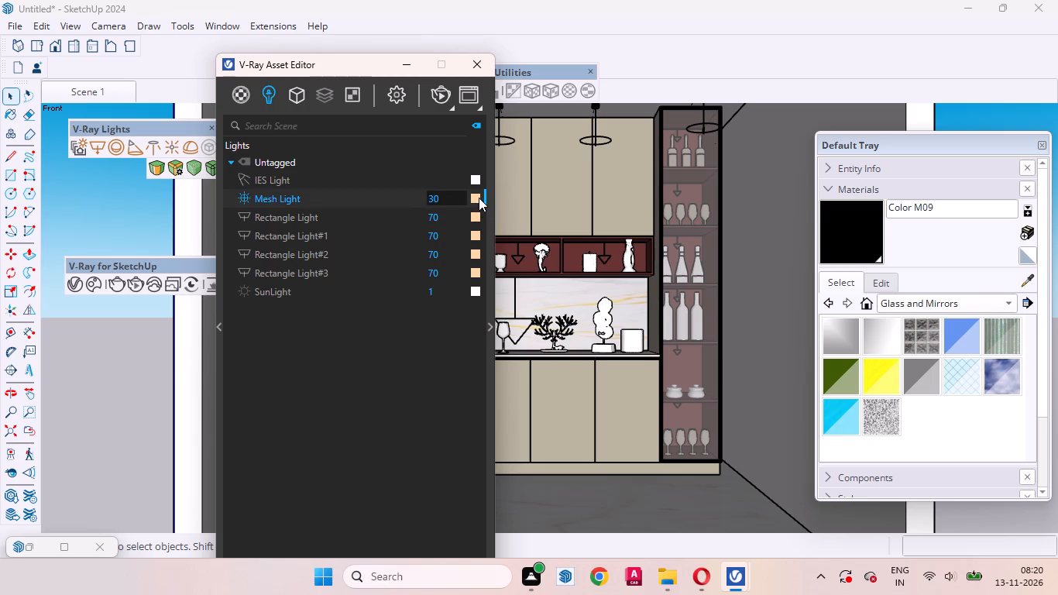
right_click(478, 196)
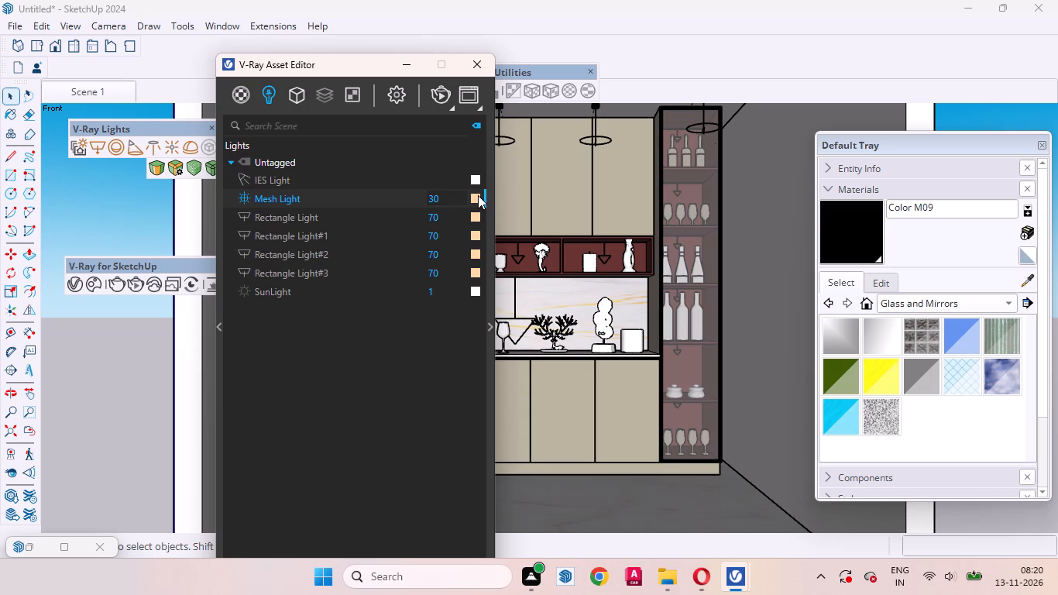
click(478, 195)
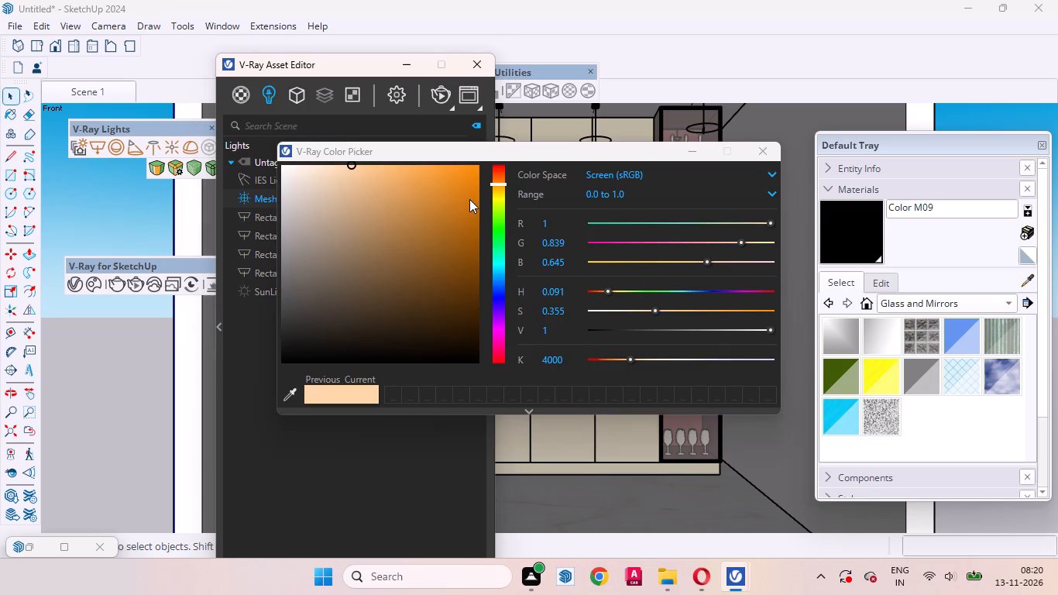
click(551, 359)
key(BackSpace)
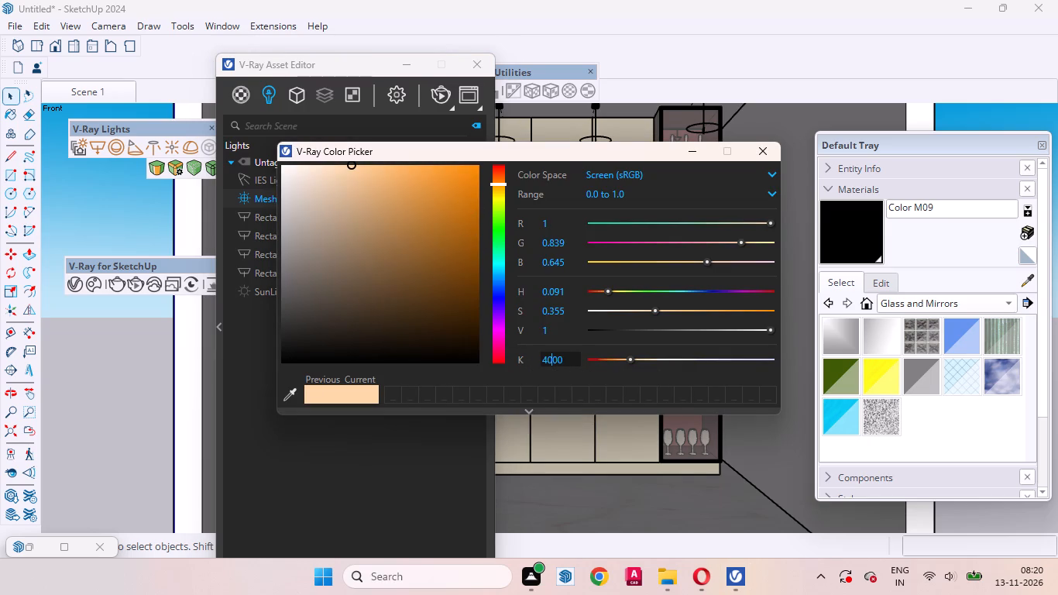
key(BackSpace)
text(50)
key(Return)
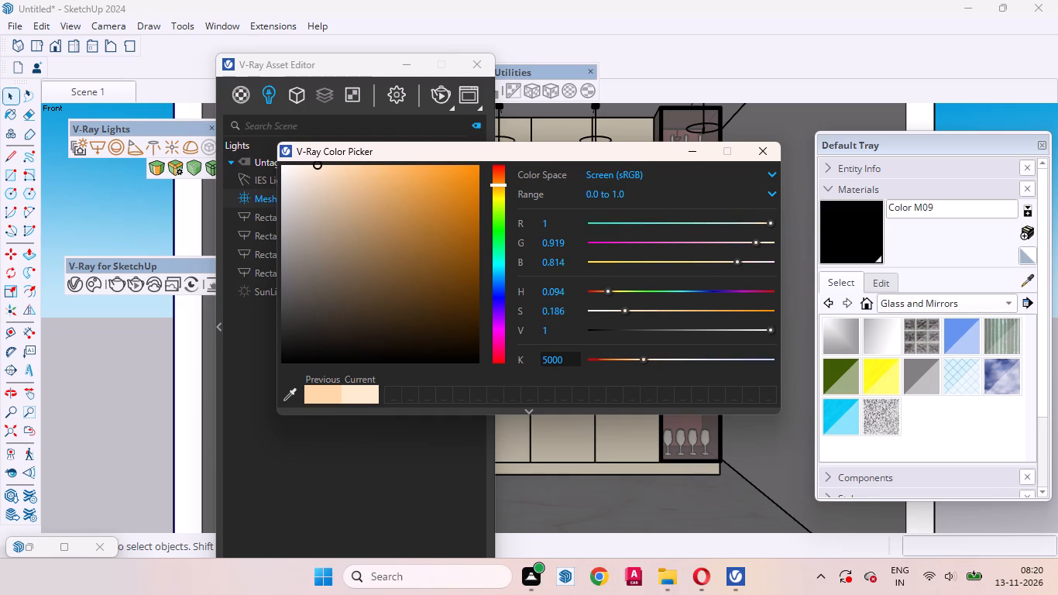
click(698, 147)
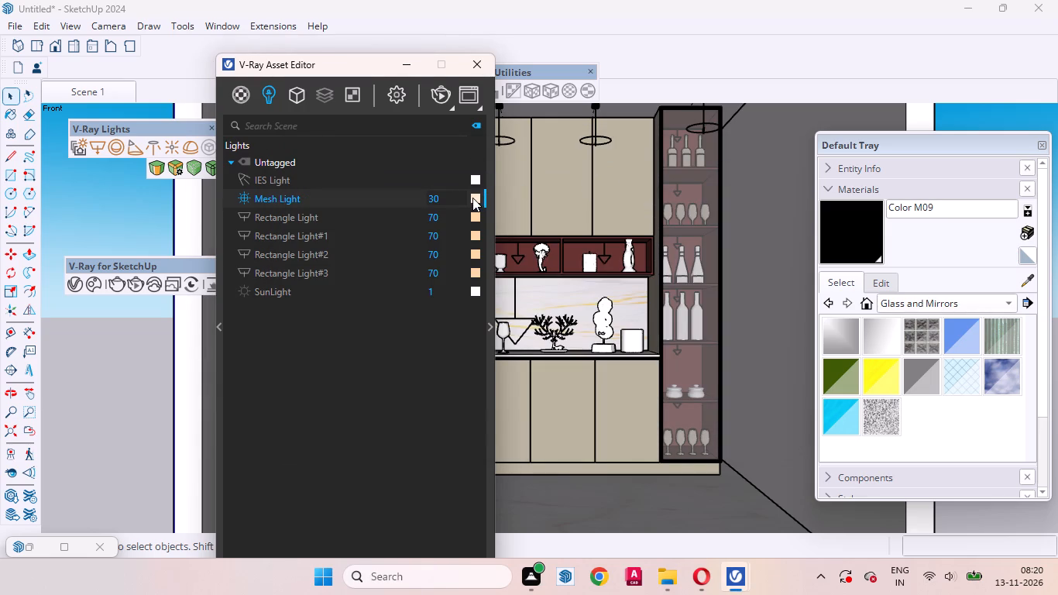
Copy the Mesh Light's colour to Rectangle Light and Rectangle Light#1, #2 and #3.
drag(476, 198, 476, 219)
drag(476, 216, 476, 232)
drag(476, 232, 476, 253)
drag(474, 252, 476, 276)
Set the Mesh Light's intensity to 60.
click(433, 201)
key(BackSpace)
key(6)
key(Return)
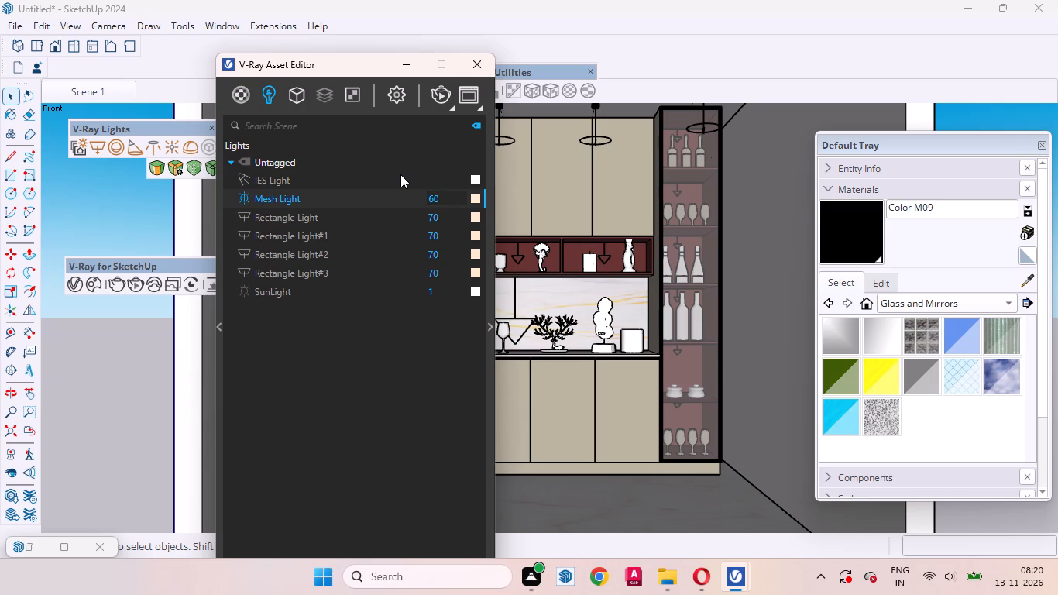
Set the IES Light's intensity to 15450 lm.
click(400, 174)
click(493, 323)
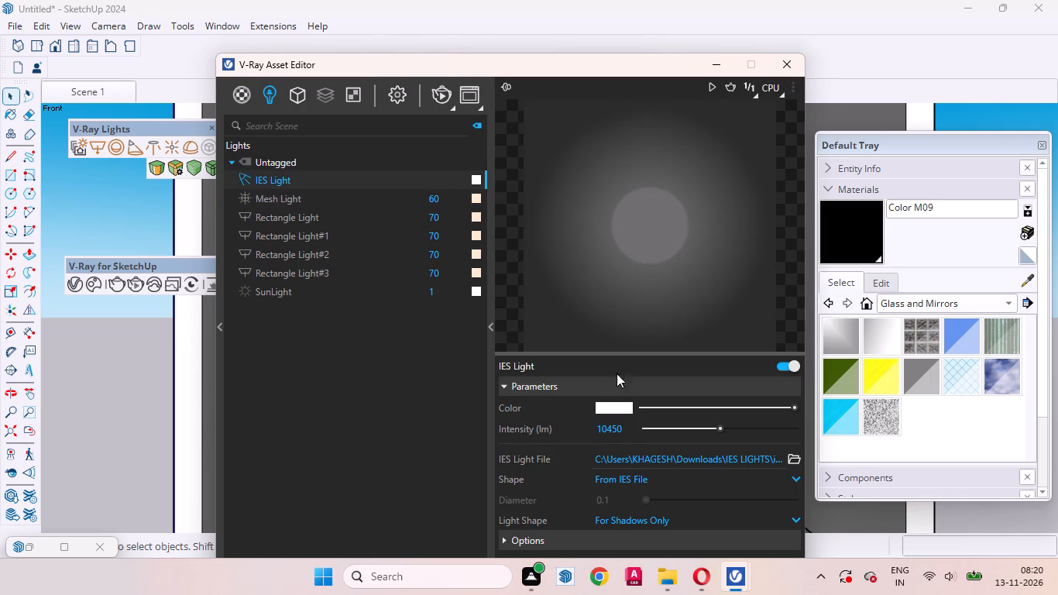
click(608, 429)
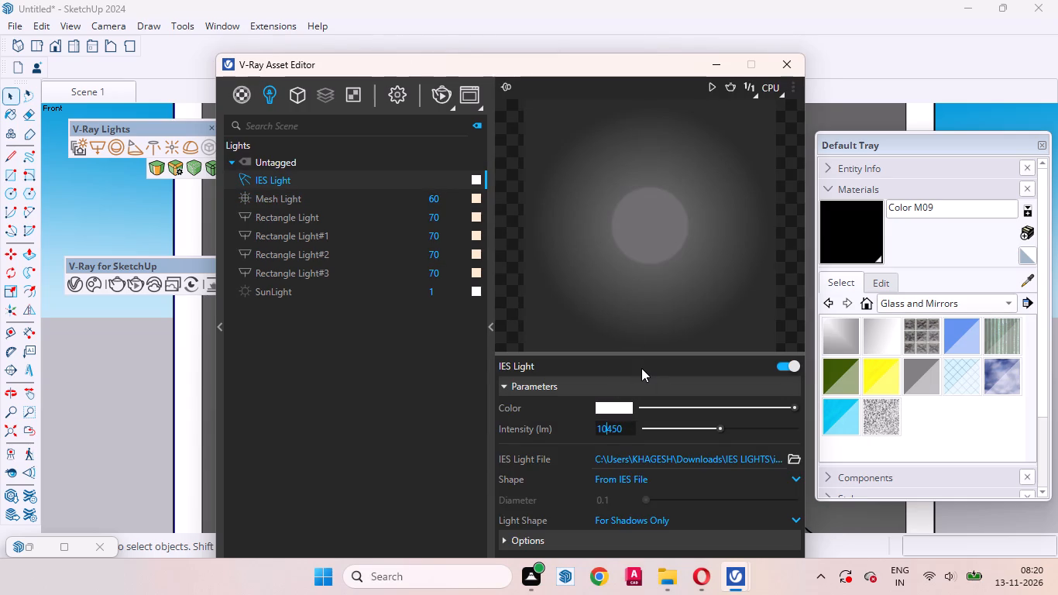
key(BackSpace)
key(5)
key(Return)
click(491, 339)
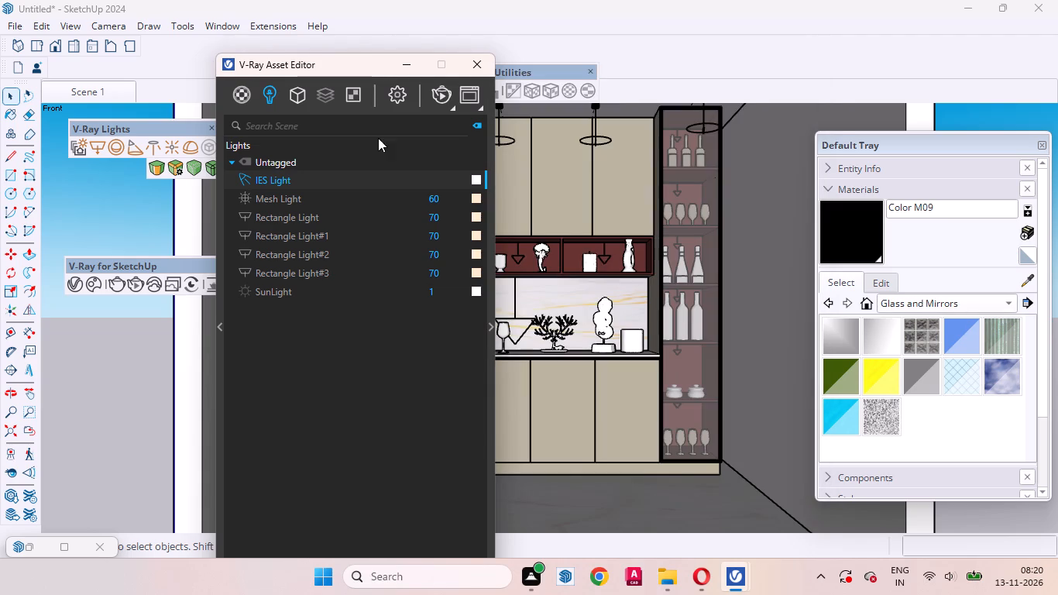
Return to the Scene 1 view of the cabinet wall and start the V-Ray render.
drag(362, 74, 322, 139)
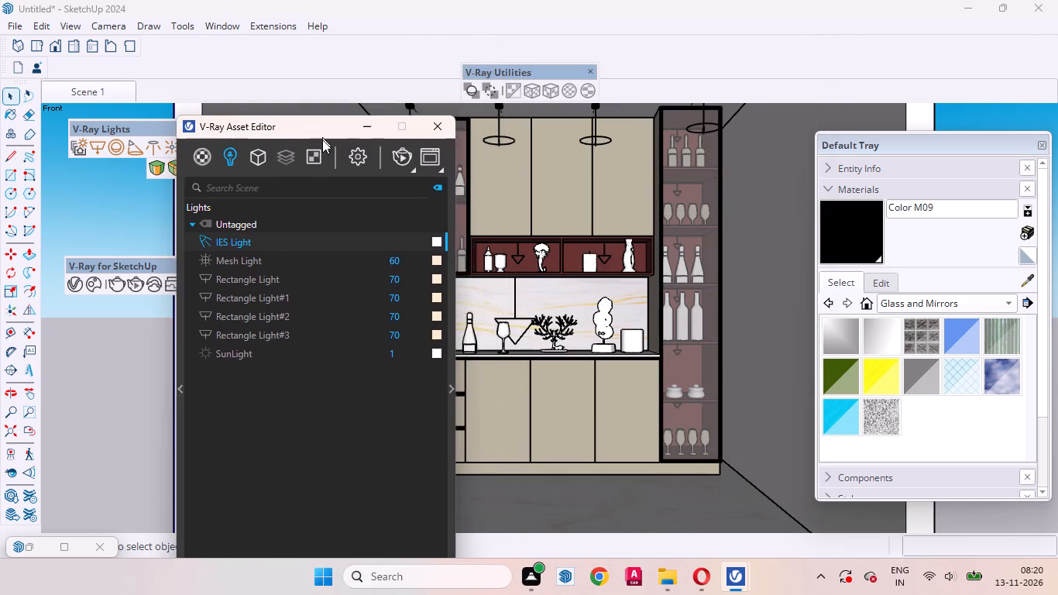
drag(322, 139, 376, 144)
click(412, 168)
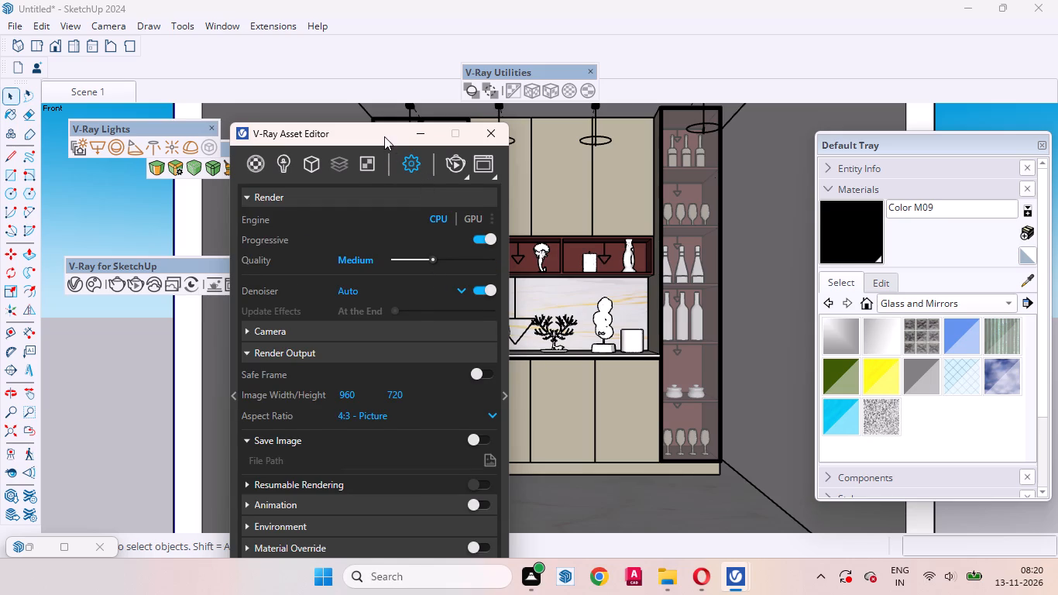
drag(384, 136, 228, 329)
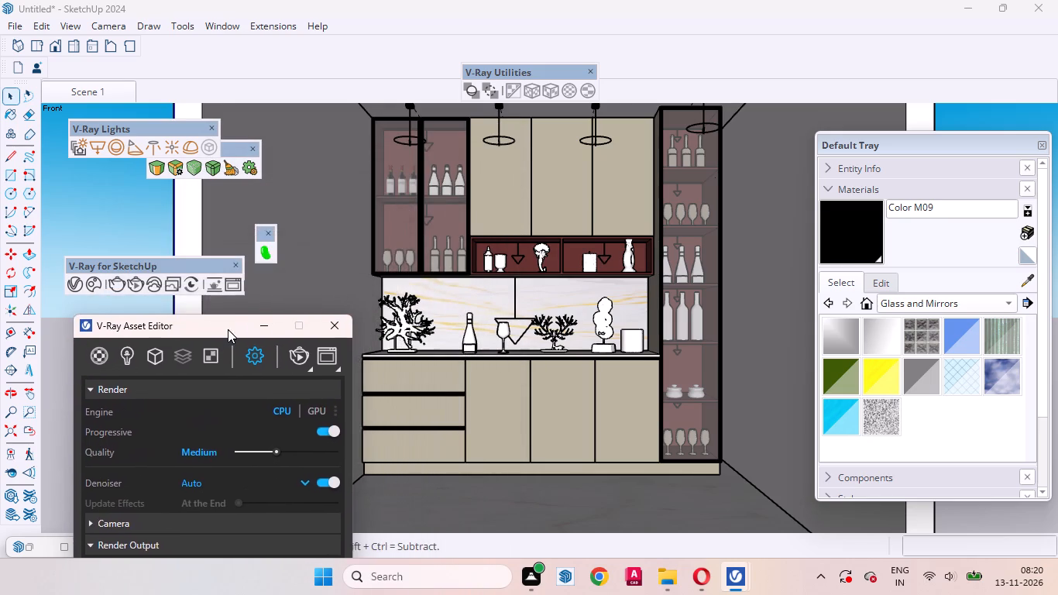
drag(228, 329, 359, 53)
click(93, 89)
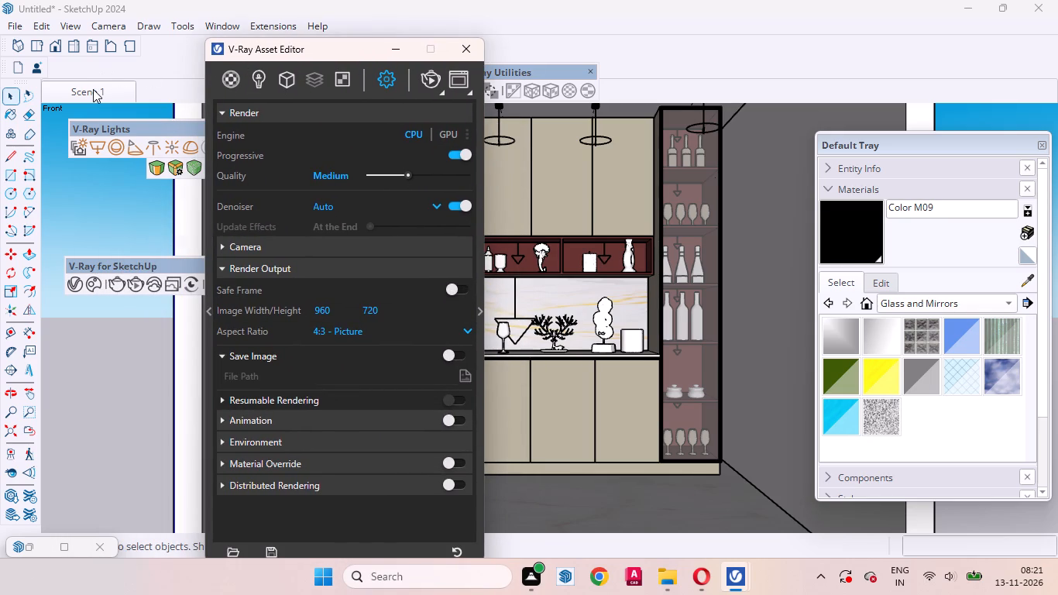
click(108, 97)
drag(342, 54, 341, 62)
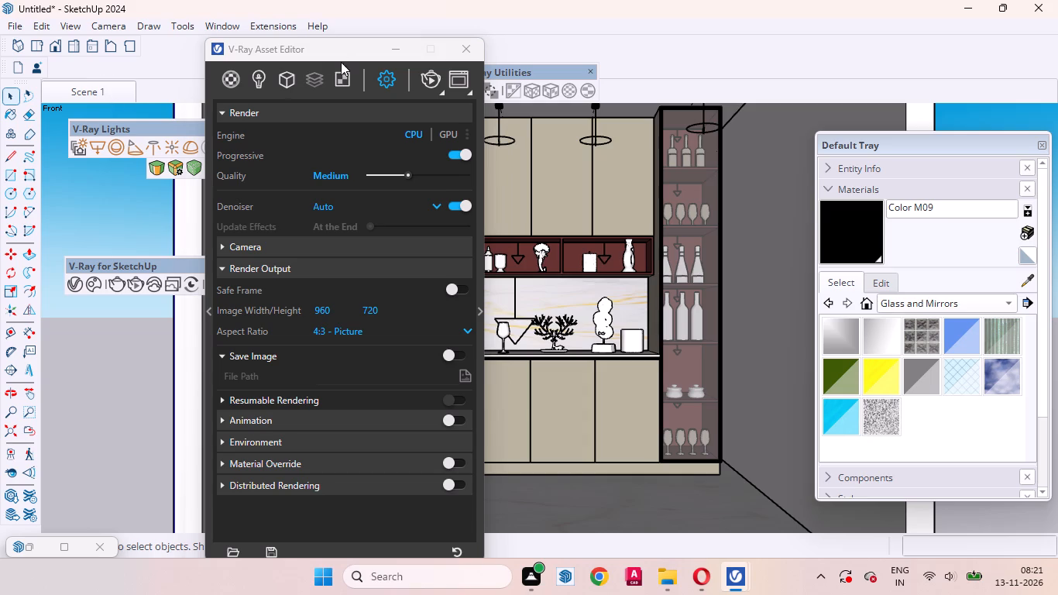
drag(341, 62, 666, 306)
scroll(400, 312, up, 2)
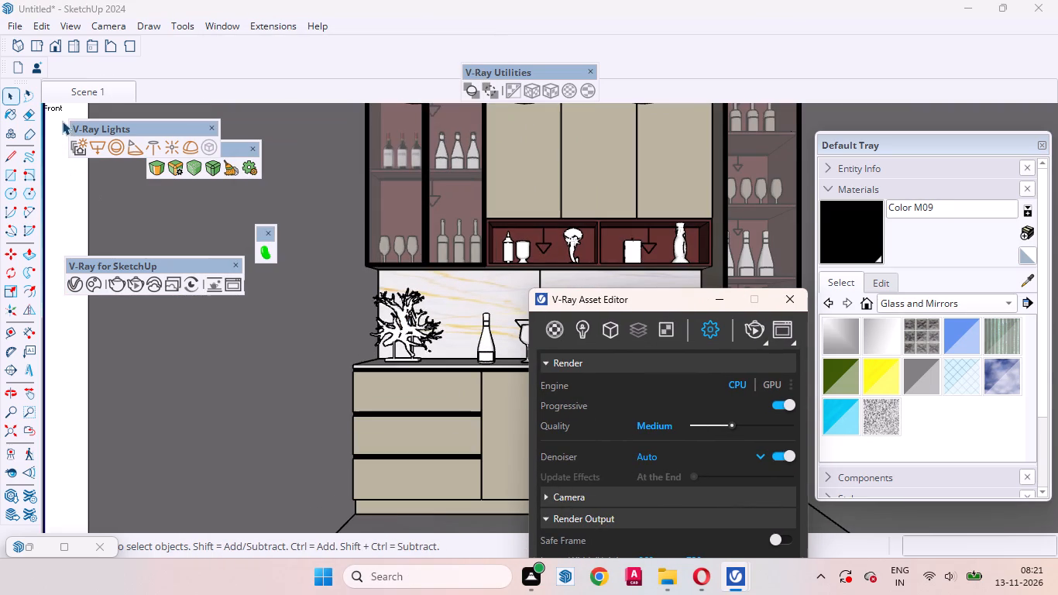
click(95, 86)
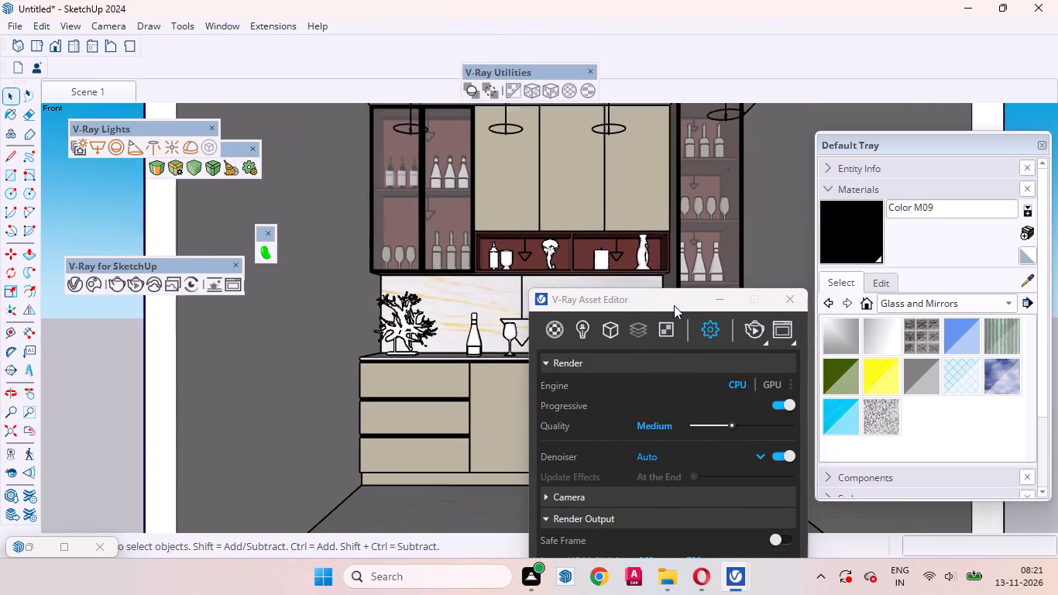
drag(674, 303, 406, 100)
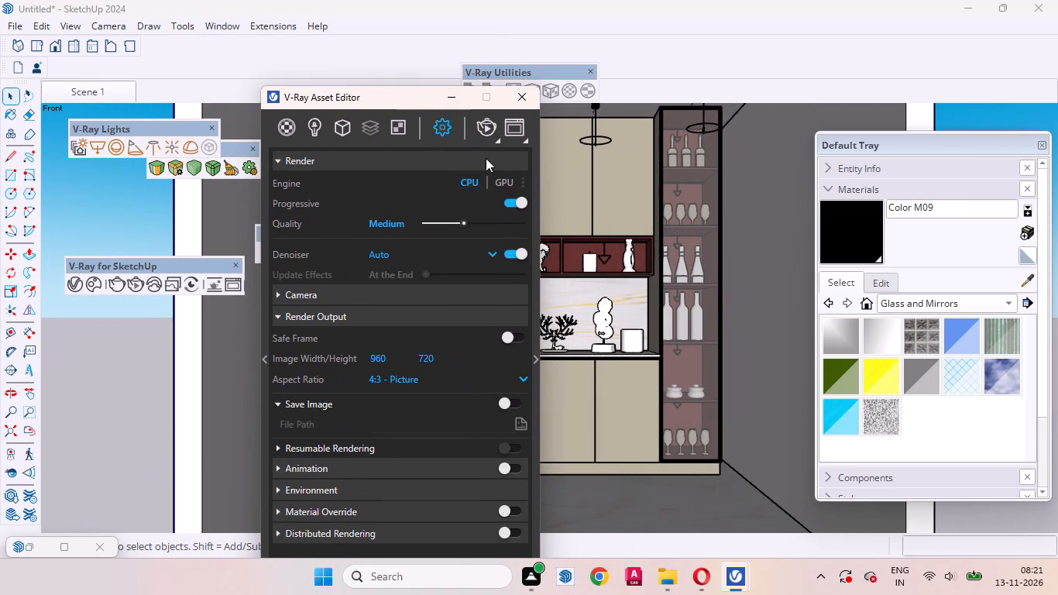
click(484, 129)
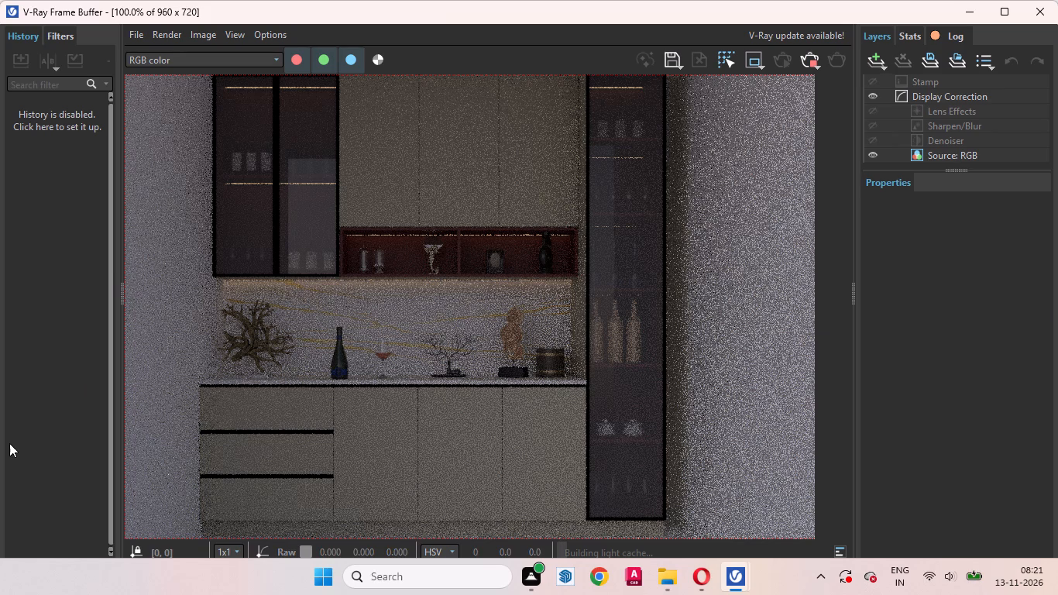
Examine the whole cabinet render in the V-Ray Frame Buffer, checking the shelf lighting, backsplash and glass cabinets as it processes.
scroll(332, 411, down, 1)
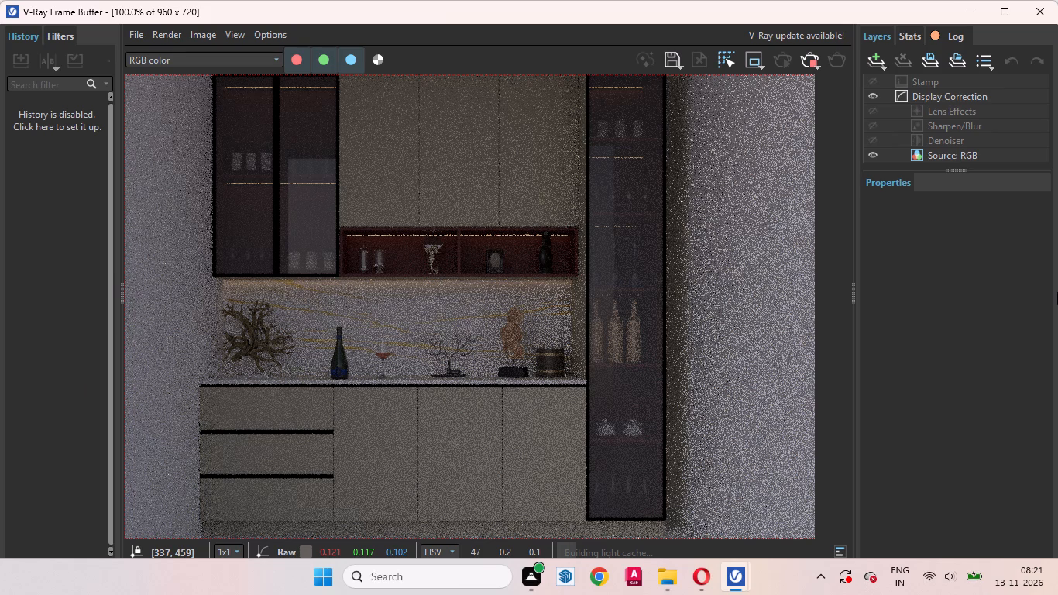
scroll(520, 281, down, 1)
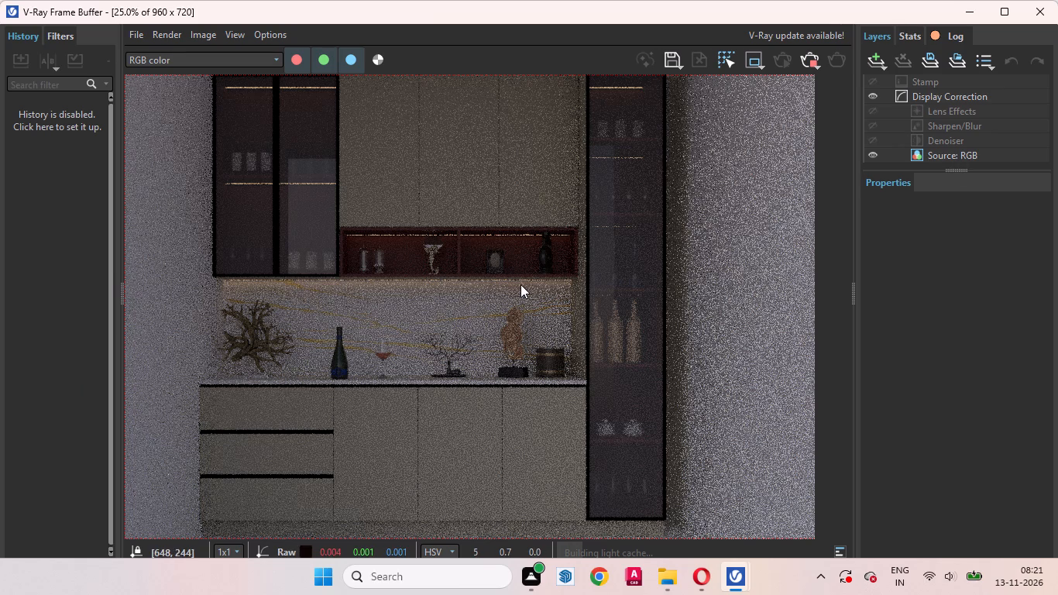
scroll(538, 286, down, 3)
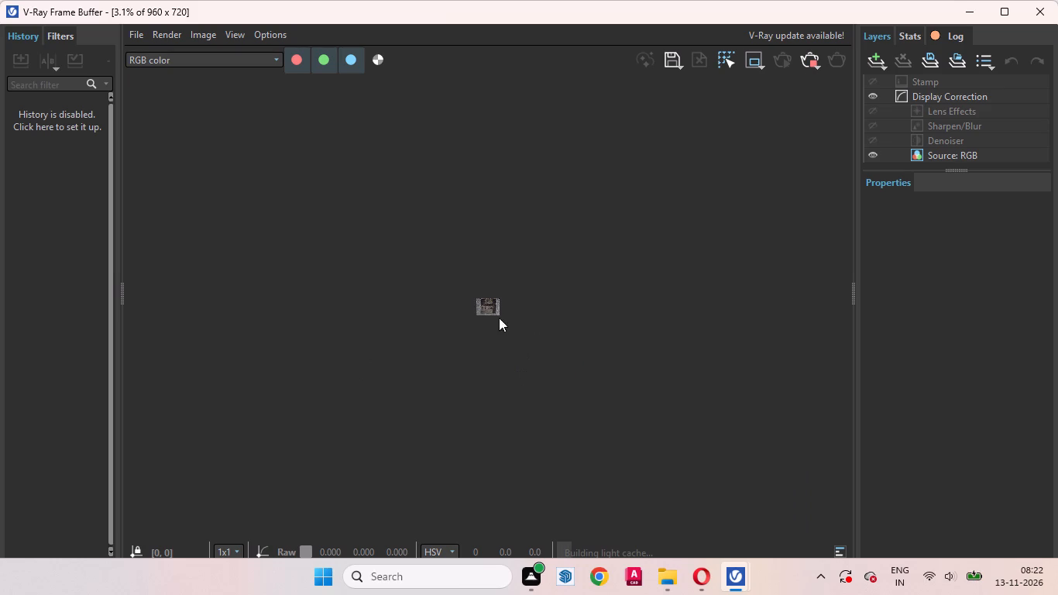
scroll(480, 306, up, 2)
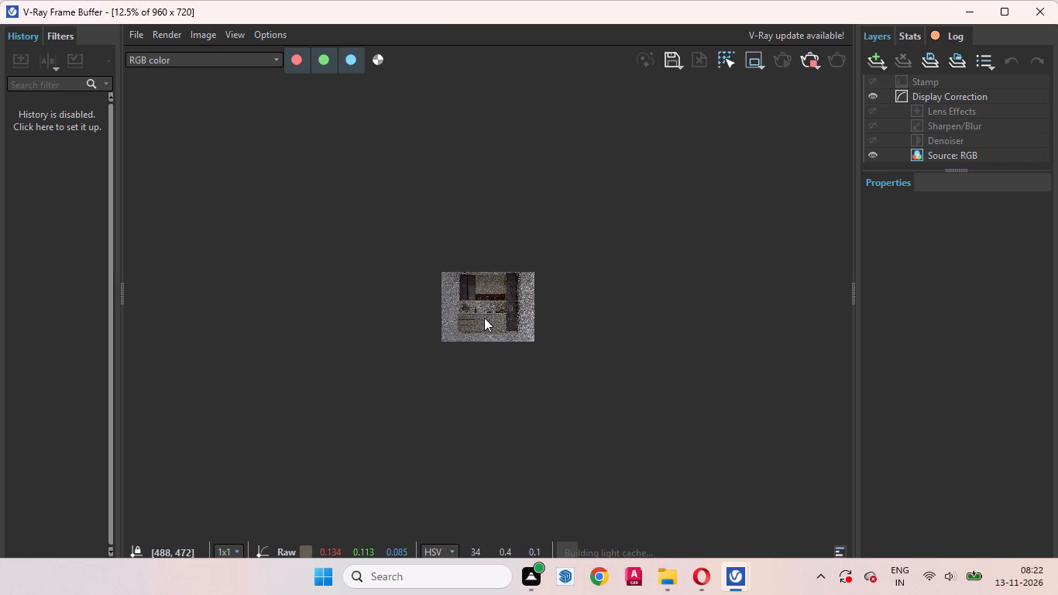
scroll(478, 306, up, 1)
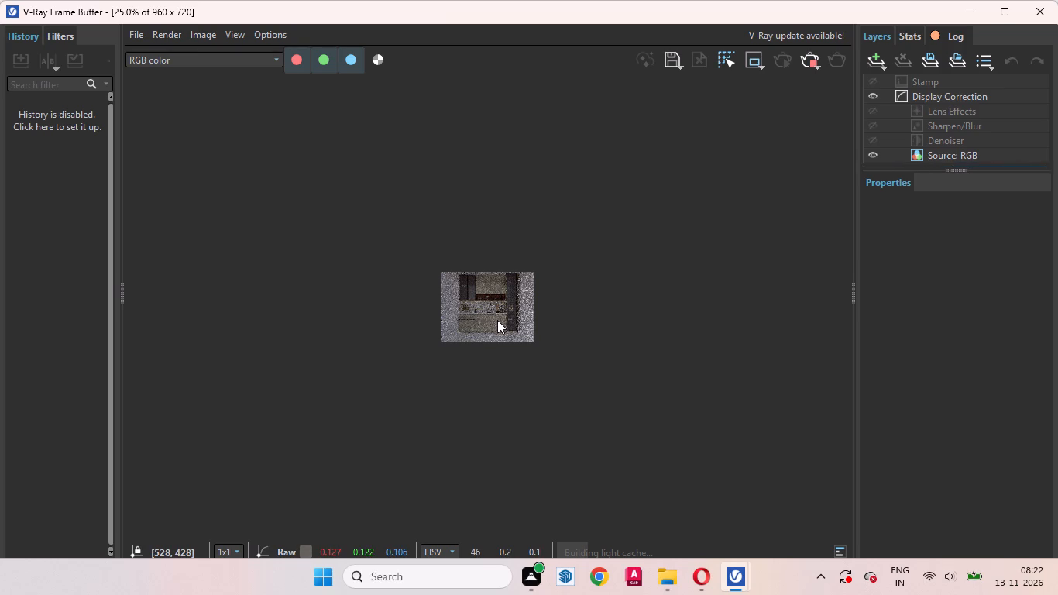
scroll(482, 322, up, 1)
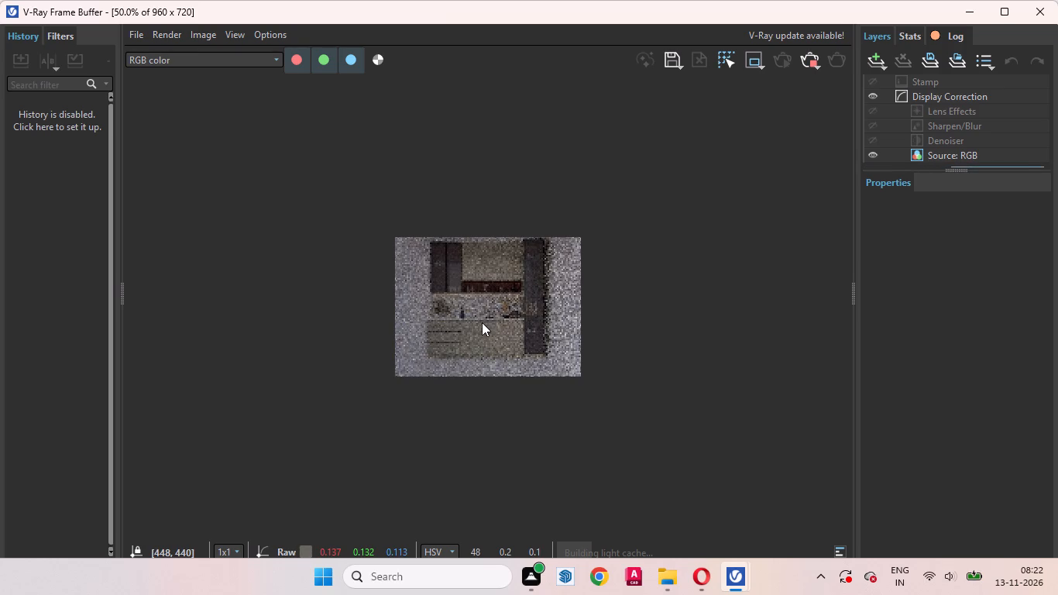
scroll(441, 211, up, 1)
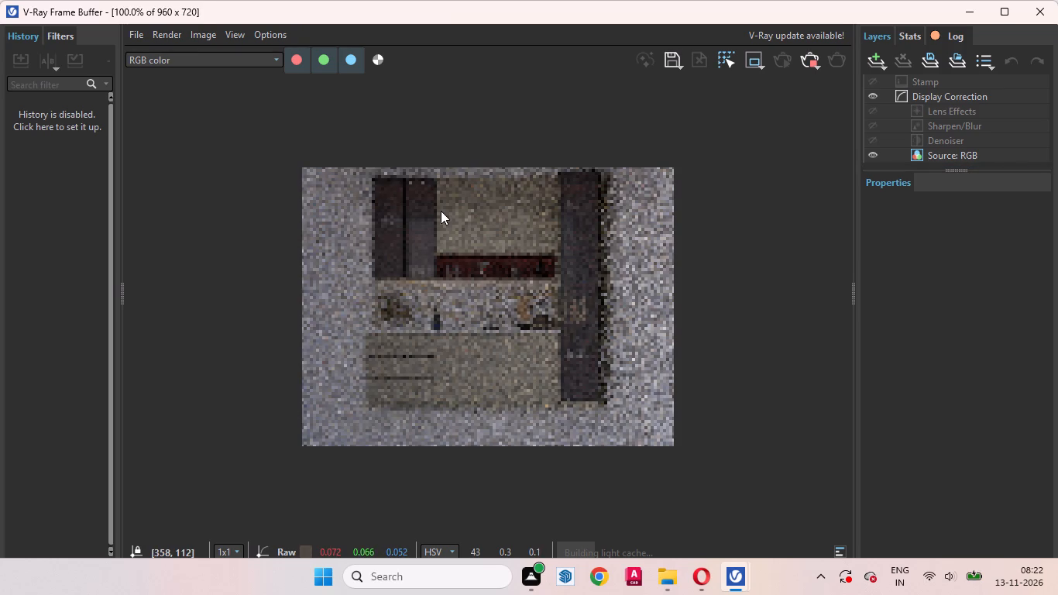
scroll(461, 267, up, 1)
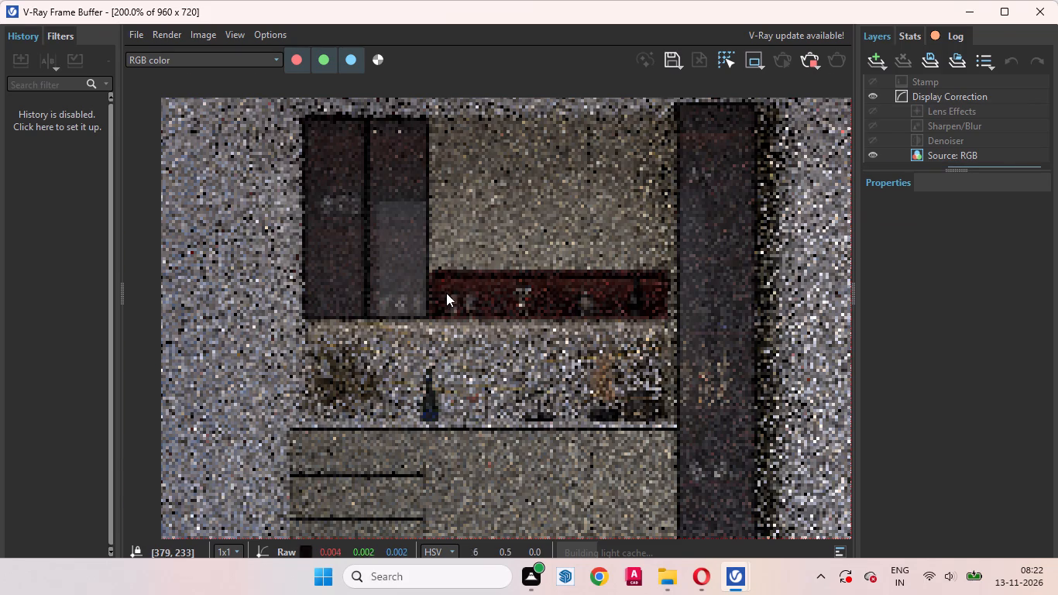
scroll(445, 293, down, 2)
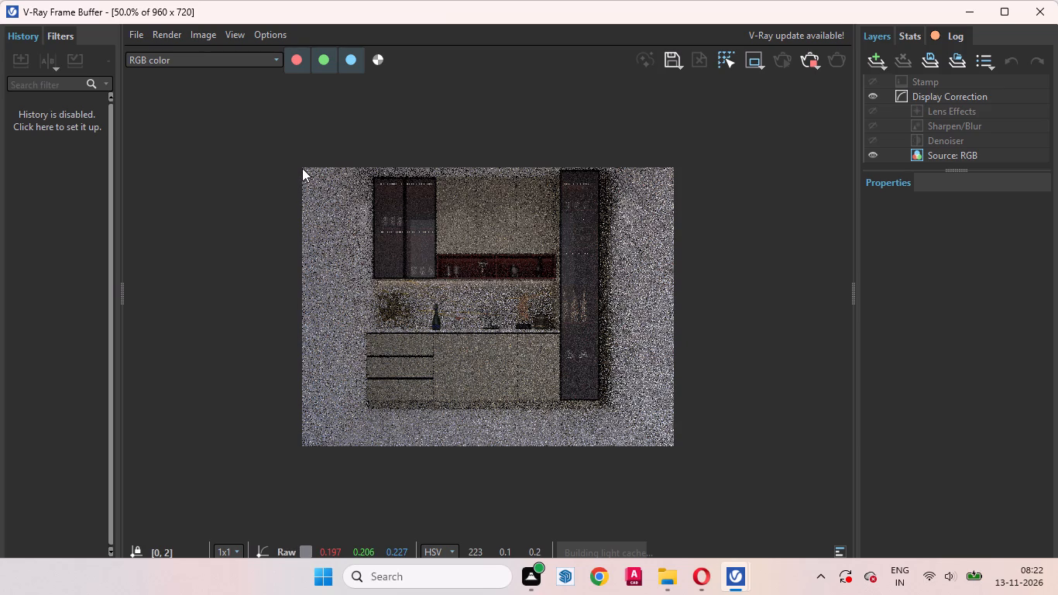
drag(302, 168, 688, 501)
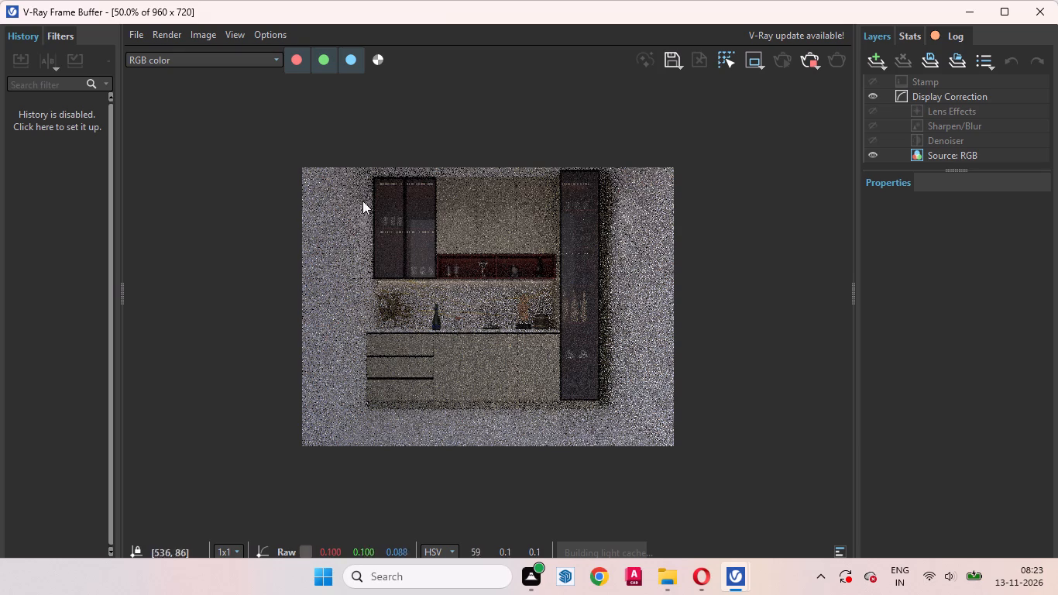
drag(301, 167, 648, 480)
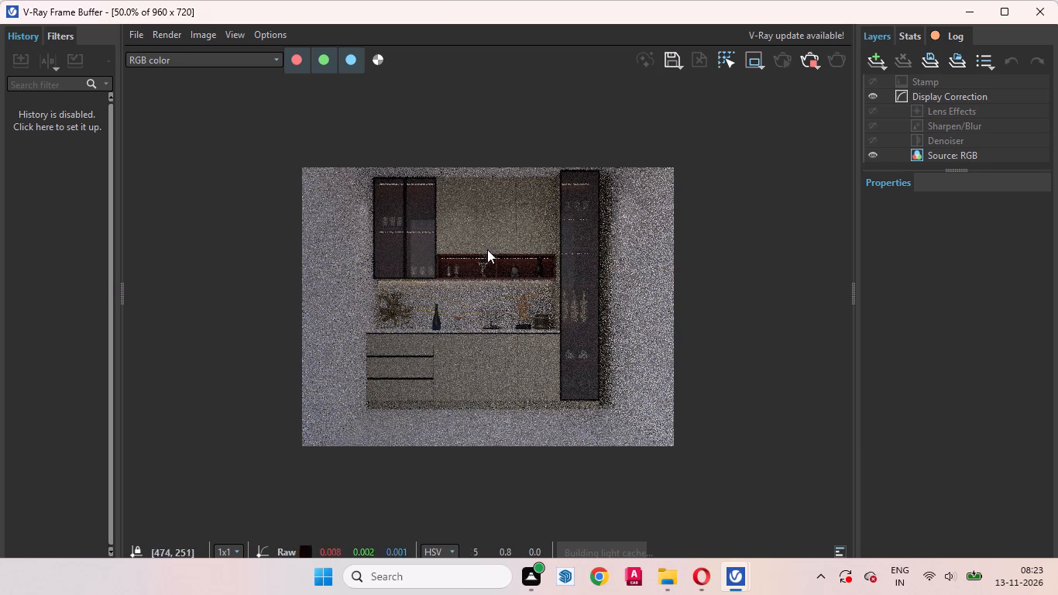
scroll(476, 358, up, 1)
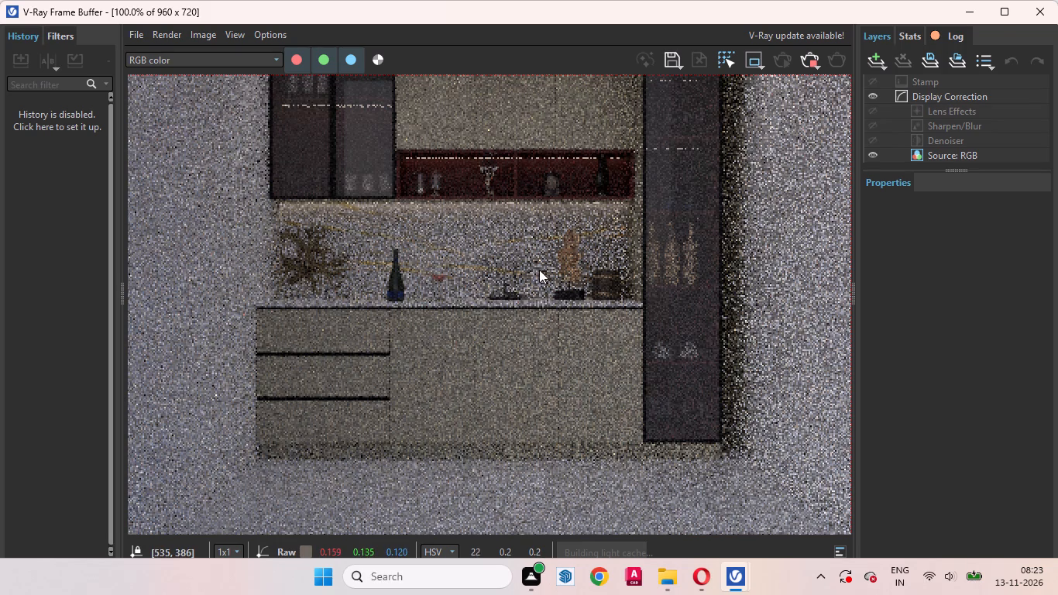
middle_drag(539, 270, 526, 397)
middle_drag(455, 229, 548, 243)
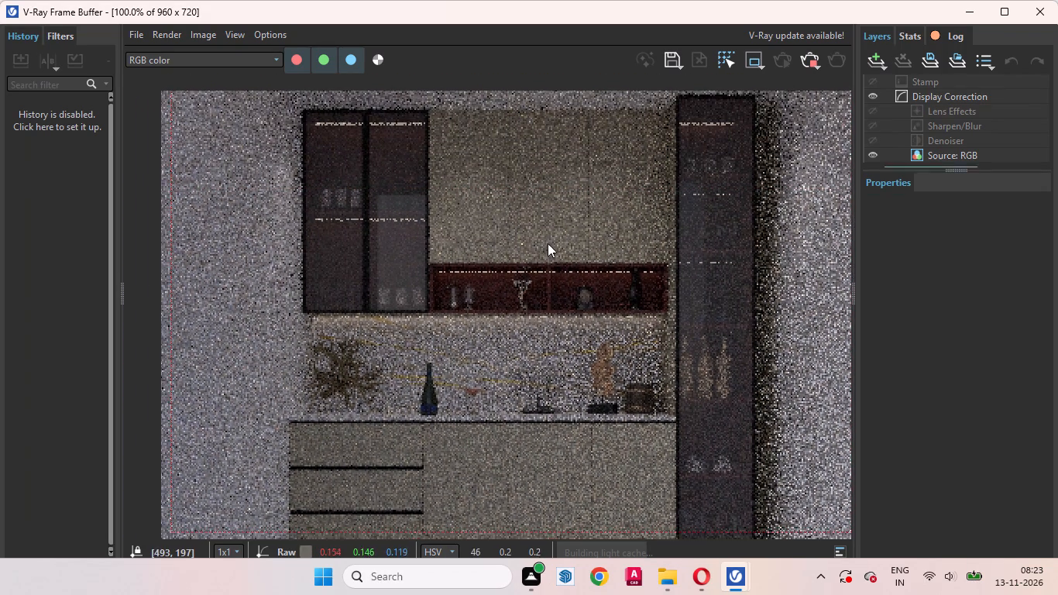
middle_drag(548, 243, 550, 241)
scroll(459, 247, down, 1)
middle_drag(538, 301, 526, 258)
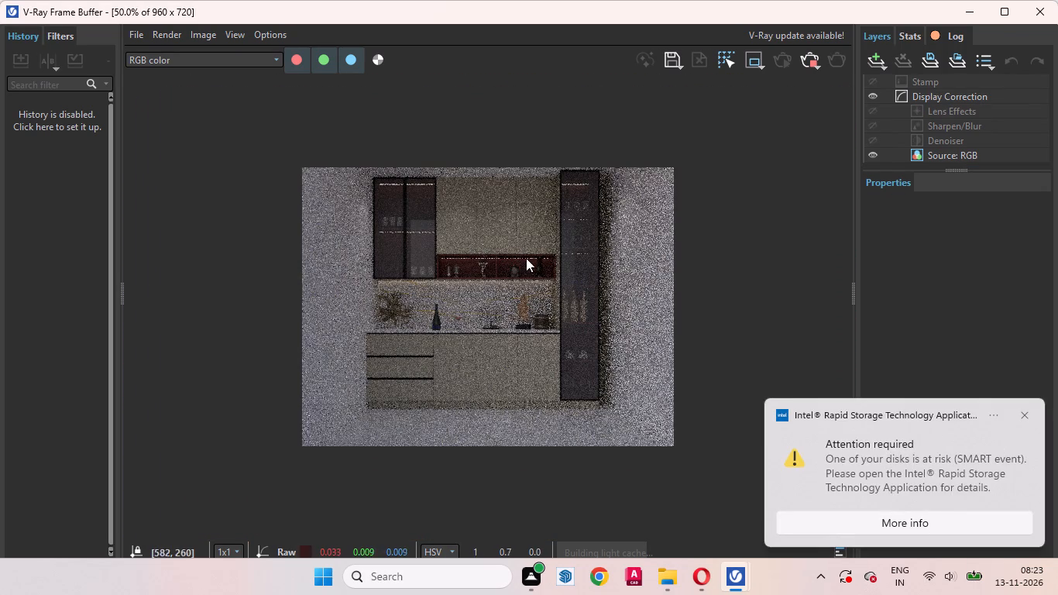
middle_drag(526, 258, 526, 256)
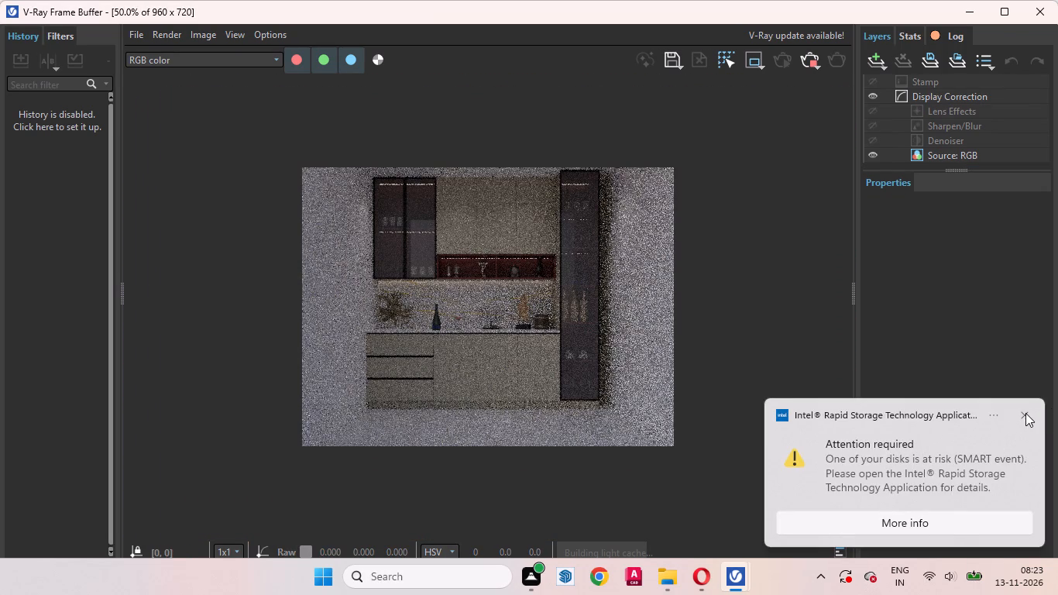
Dismiss the Intel Rapid Storage Technology notification covering the render window.
click(1025, 413)
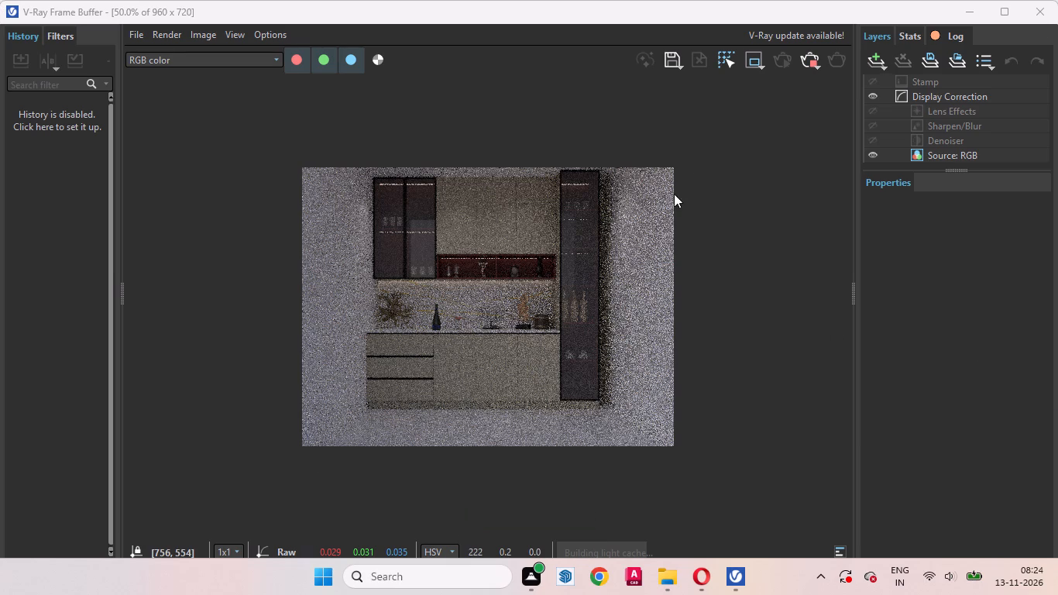
Stop the running V-Ray render.
click(808, 56)
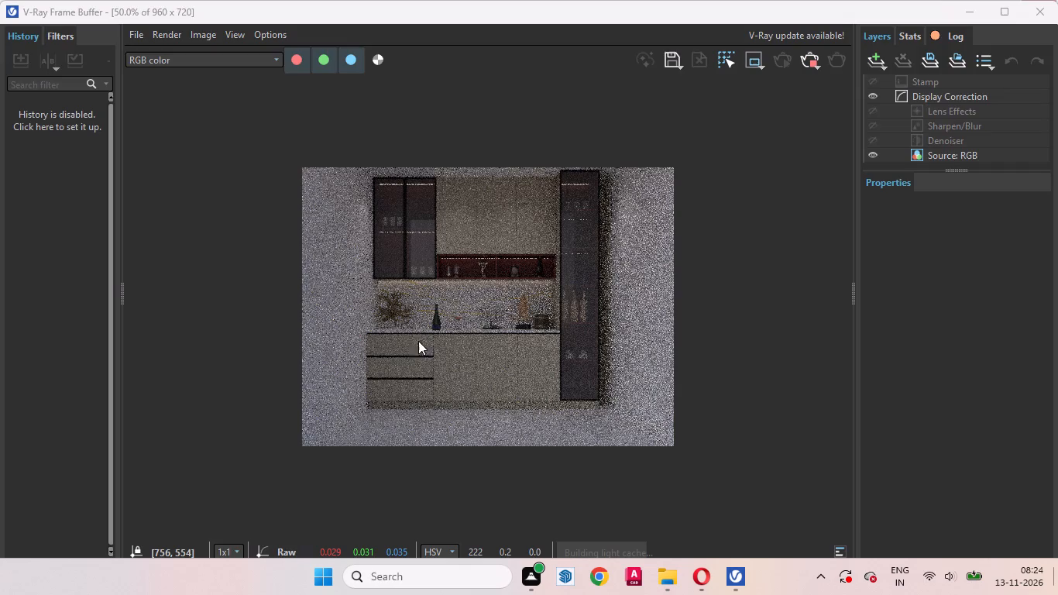
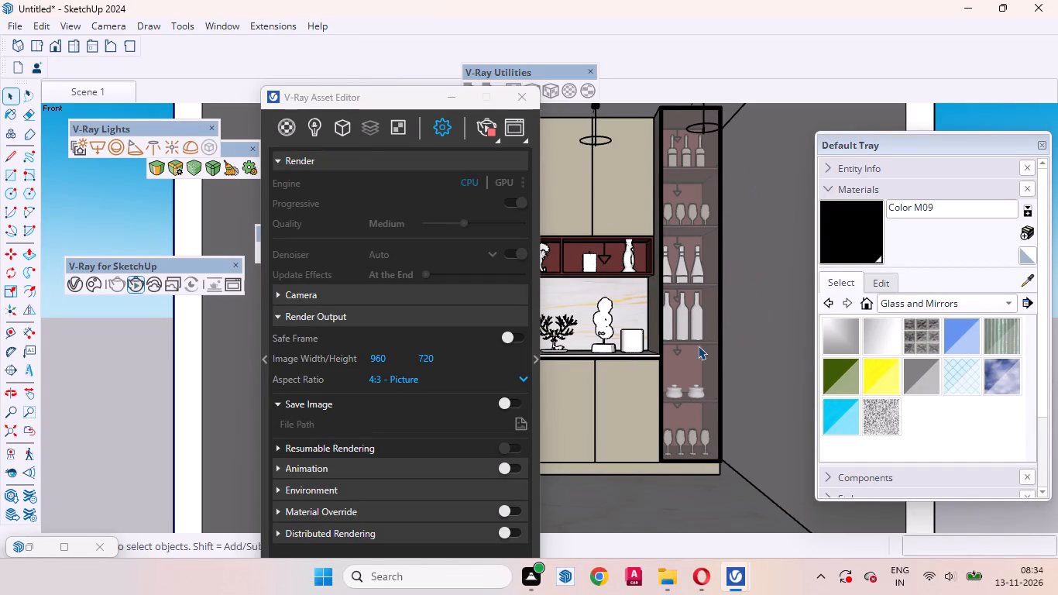
Stop the running render and close the V-Ray Frame Buffer window.
scroll(698, 346, down, 6)
click(487, 129)
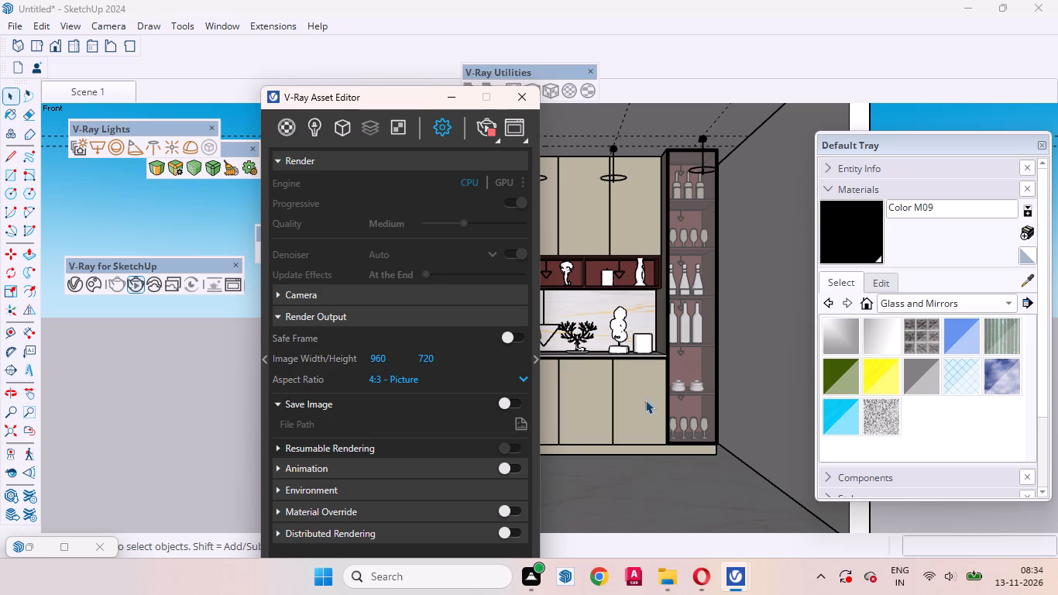
click(743, 576)
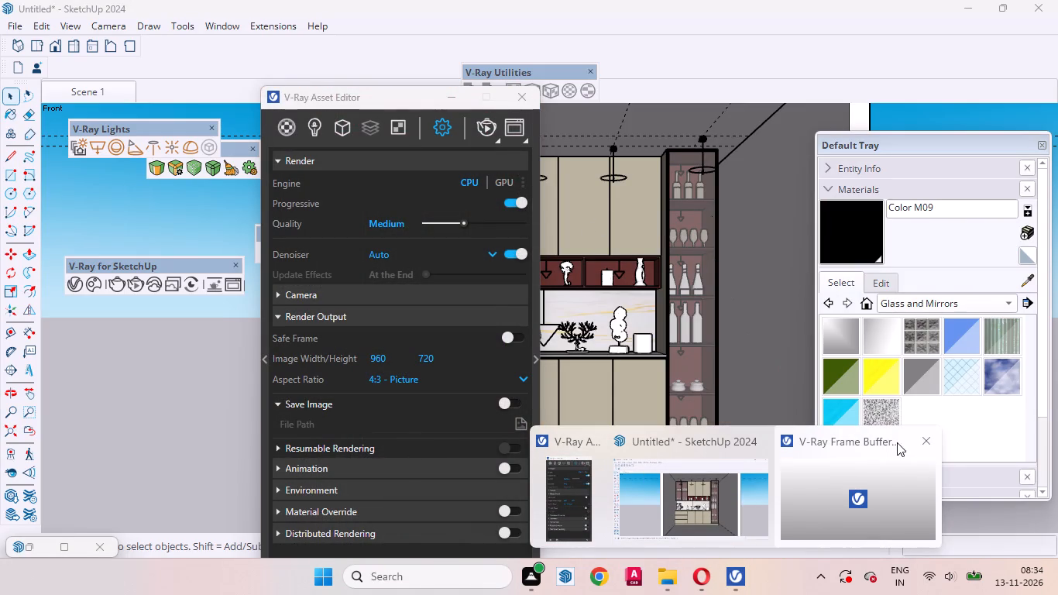
click(927, 439)
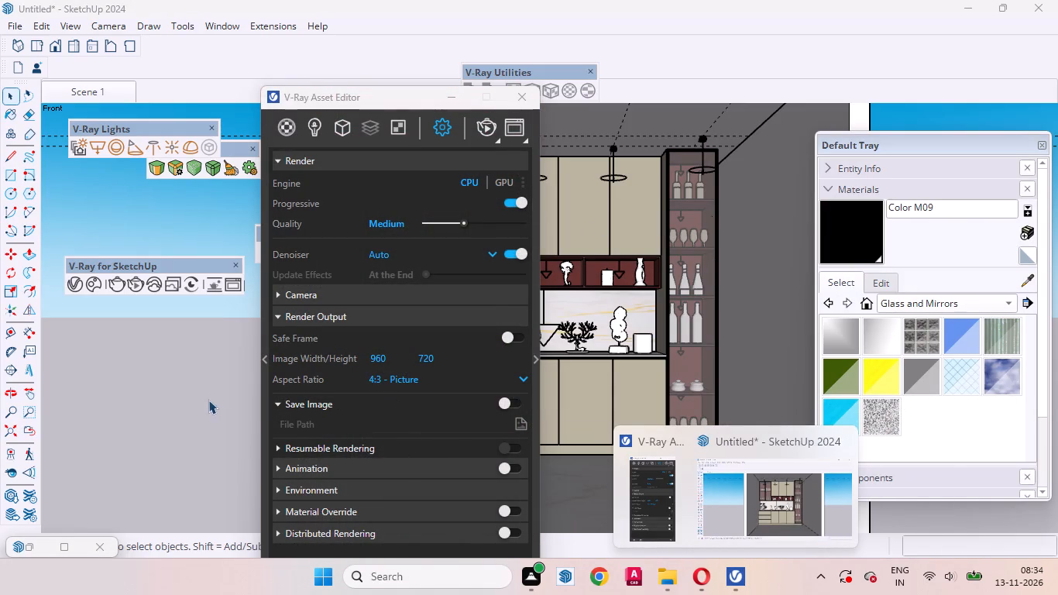
click(205, 397)
Move the V-Ray Asset Editor window aside so it uncovers the kitchen cabinet model.
drag(392, 99, 353, 141)
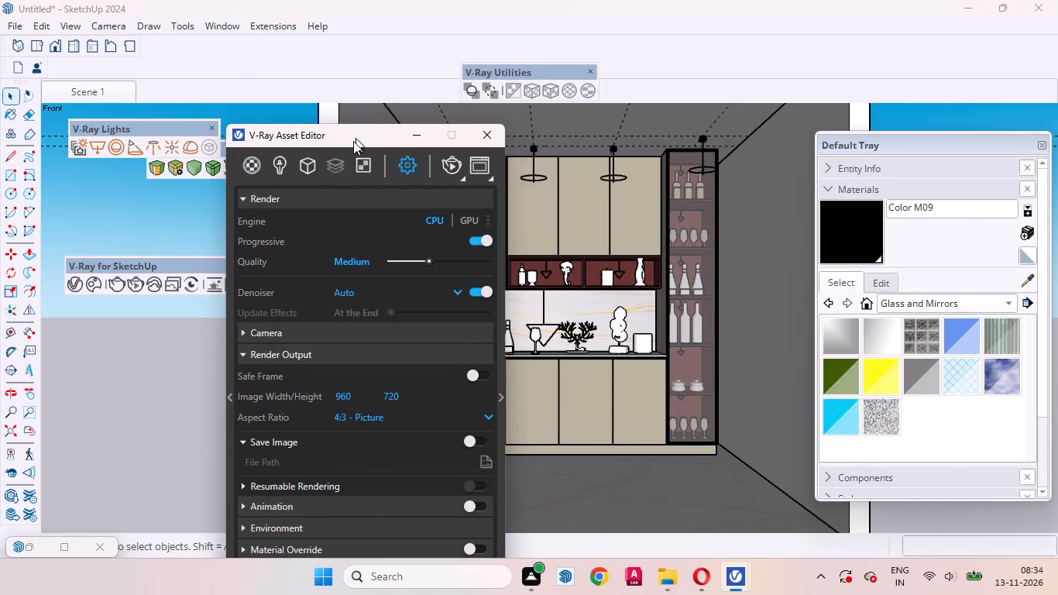
drag(353, 141, 246, 206)
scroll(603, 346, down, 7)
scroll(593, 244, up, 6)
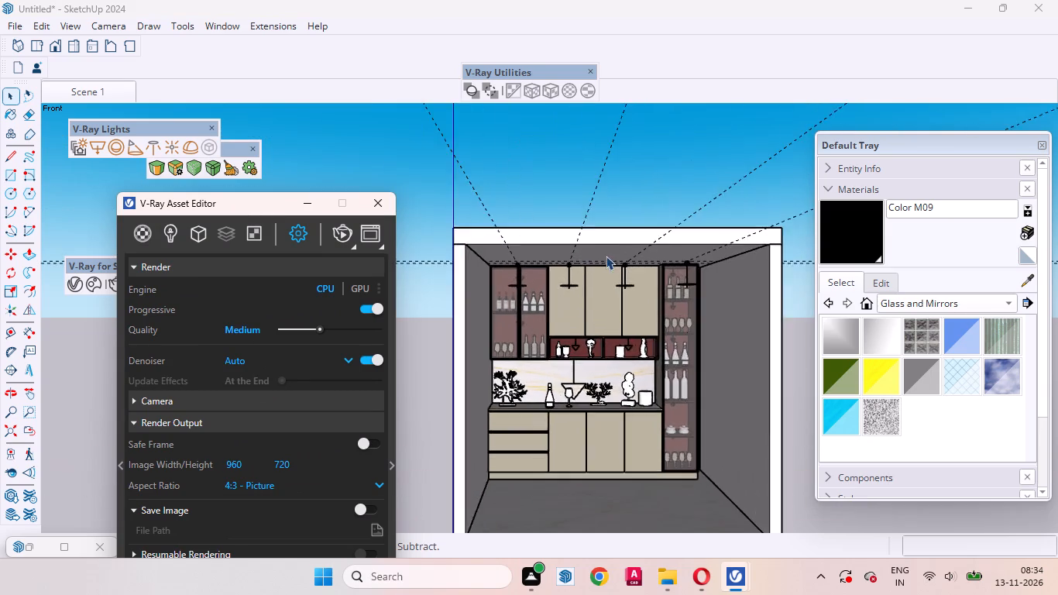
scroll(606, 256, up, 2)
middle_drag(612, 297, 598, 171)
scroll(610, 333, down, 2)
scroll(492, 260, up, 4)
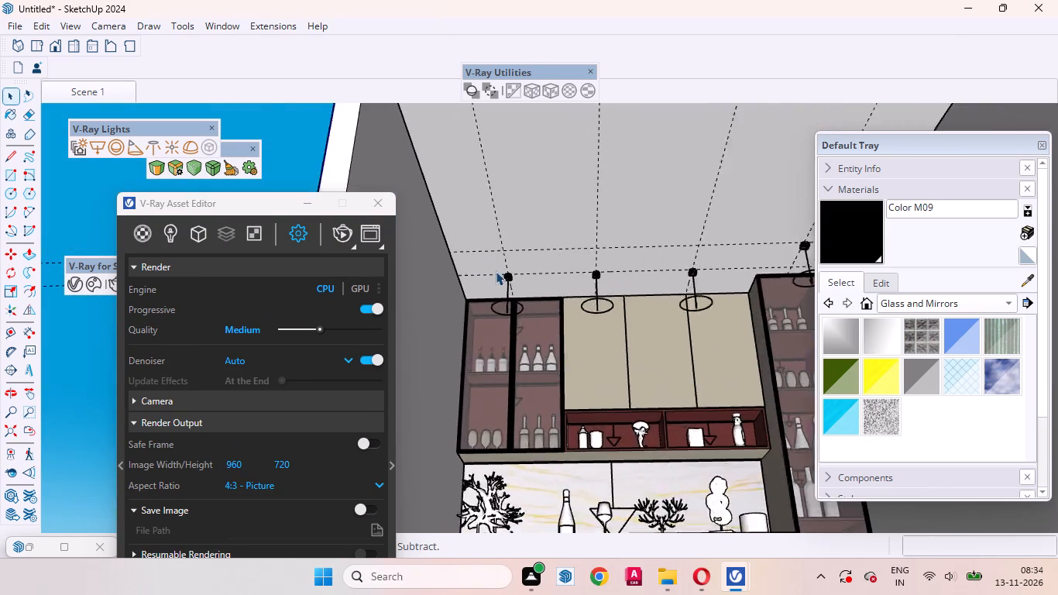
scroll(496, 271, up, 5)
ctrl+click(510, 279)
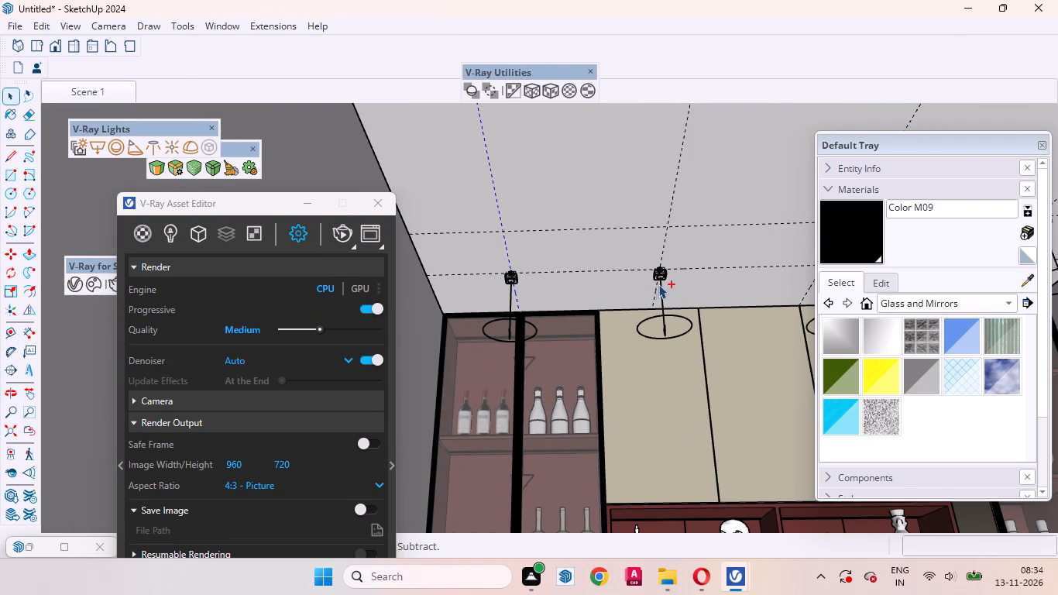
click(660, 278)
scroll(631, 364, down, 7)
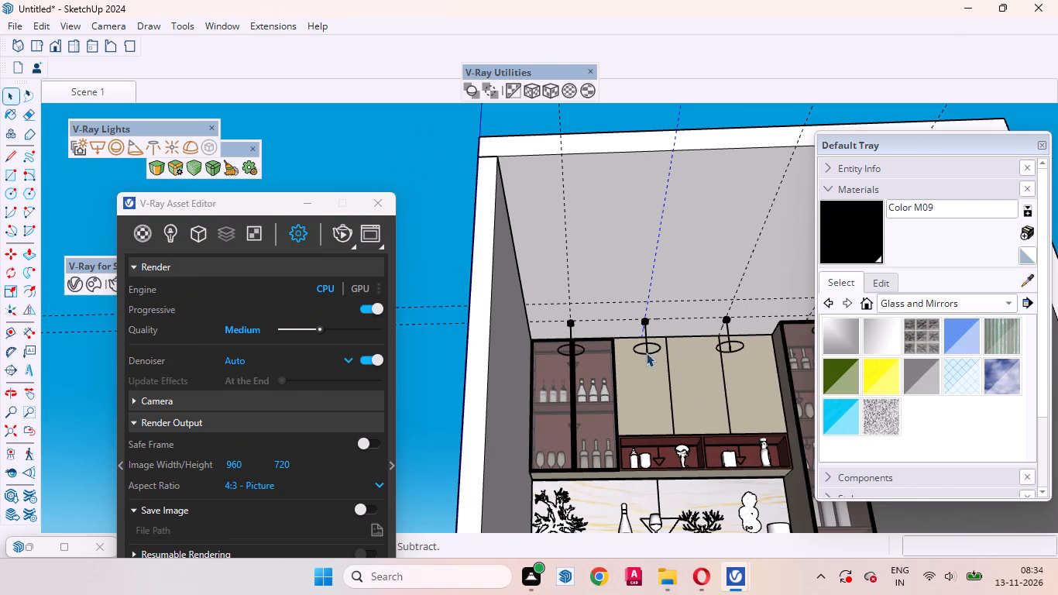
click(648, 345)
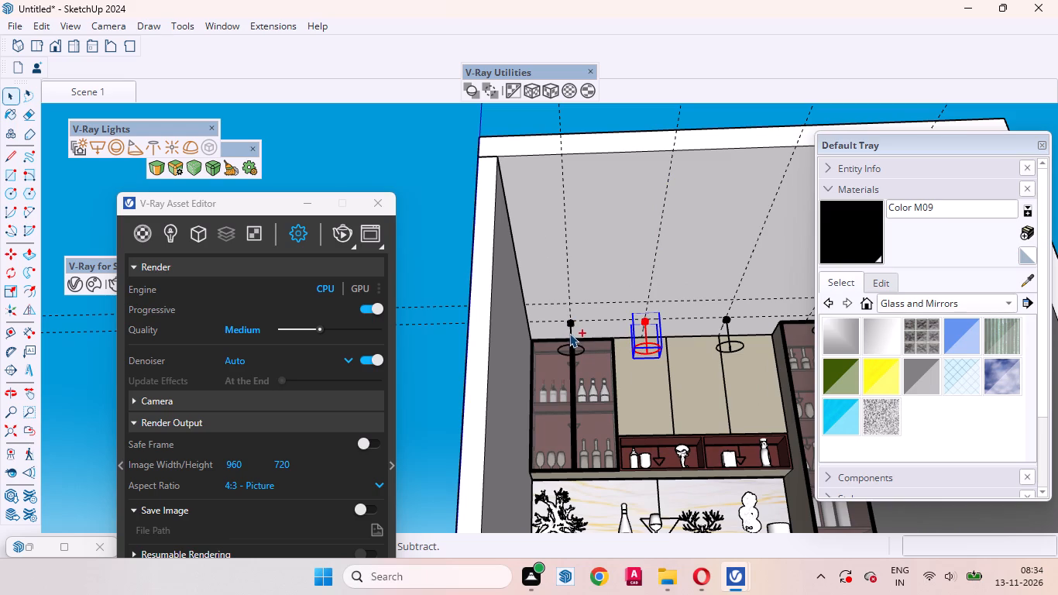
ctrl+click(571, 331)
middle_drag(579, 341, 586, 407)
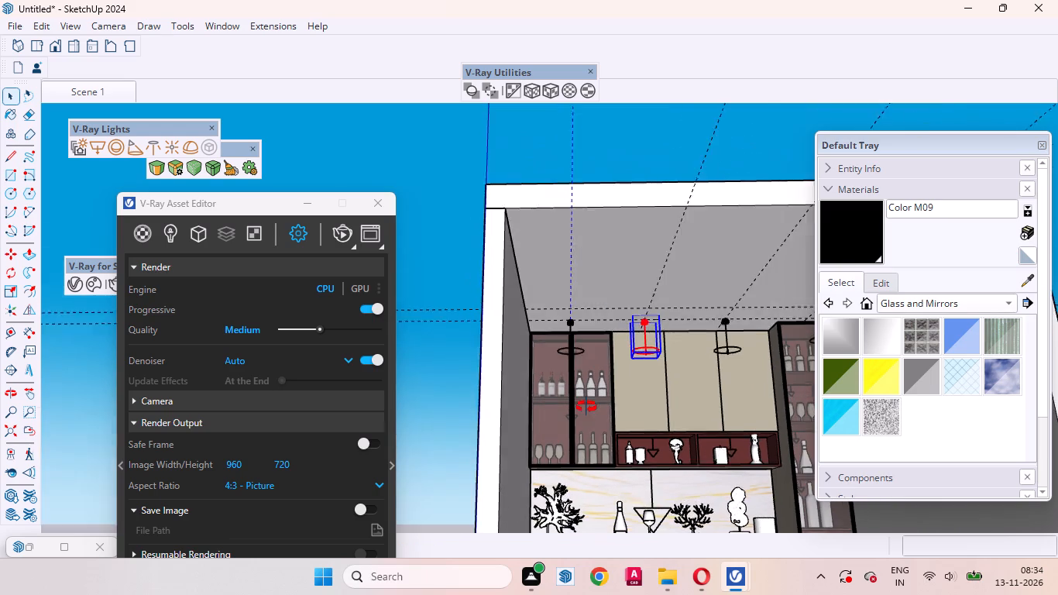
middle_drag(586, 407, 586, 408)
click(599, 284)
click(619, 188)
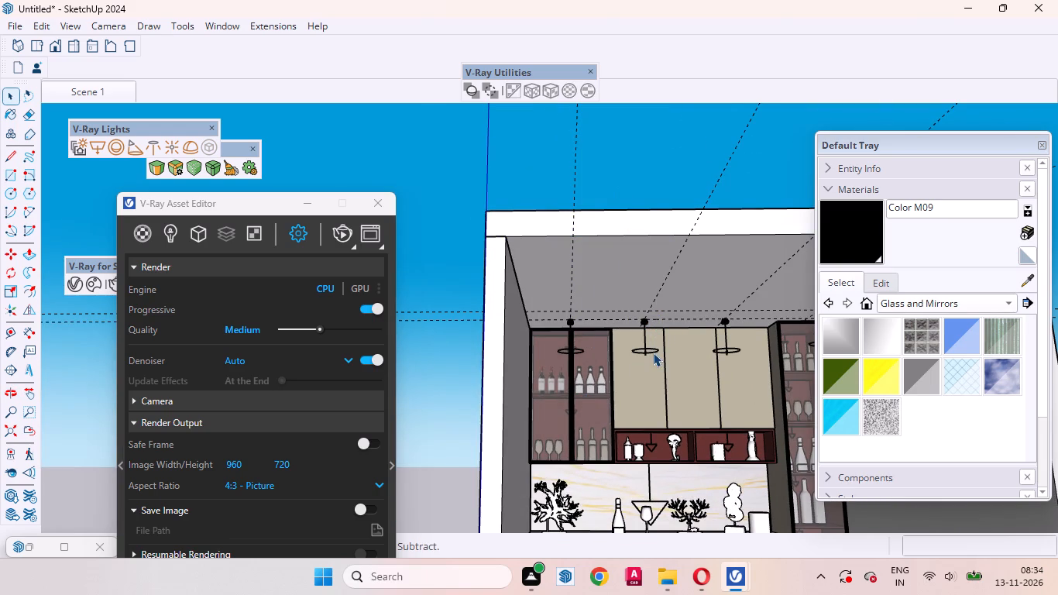
Copy the three ceiling spotlights nearest the cabinets along the green axis toward the room's open front, four times at 2'5" spacing.
scroll(653, 353, up, 2)
click(647, 349)
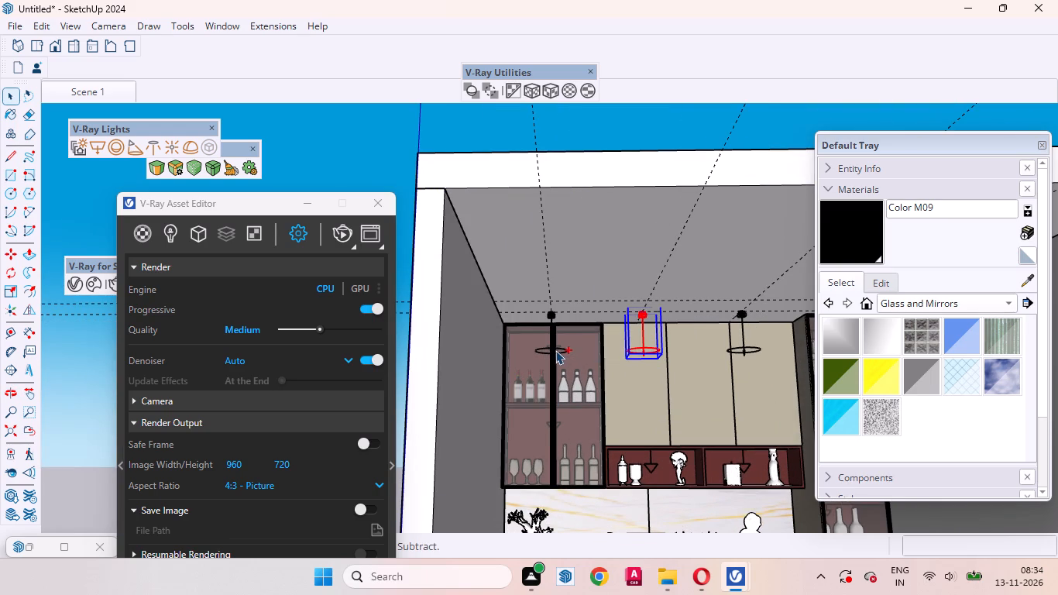
ctrl+click(562, 349)
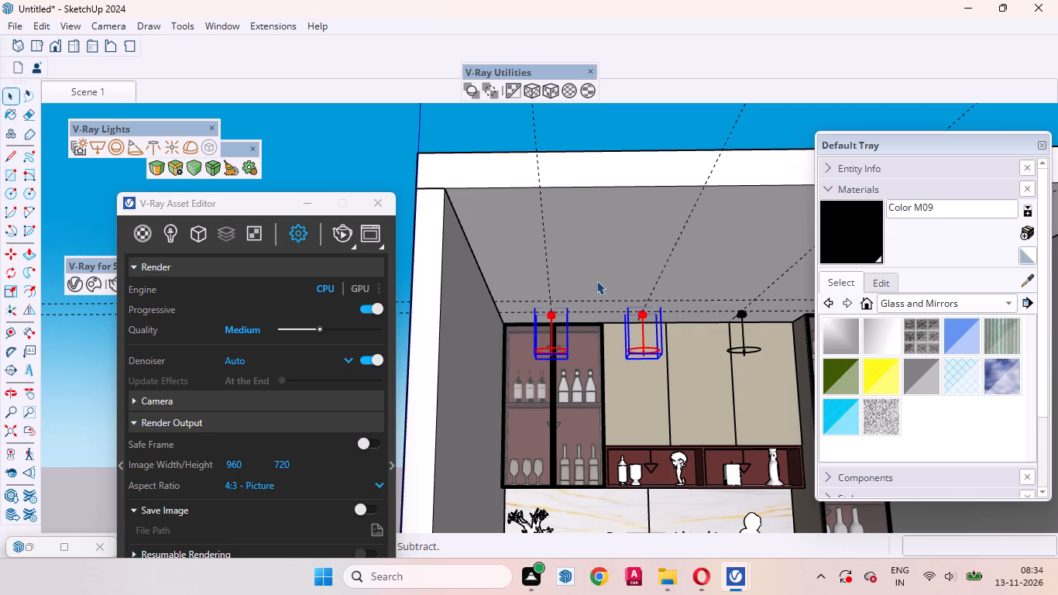
click(743, 328)
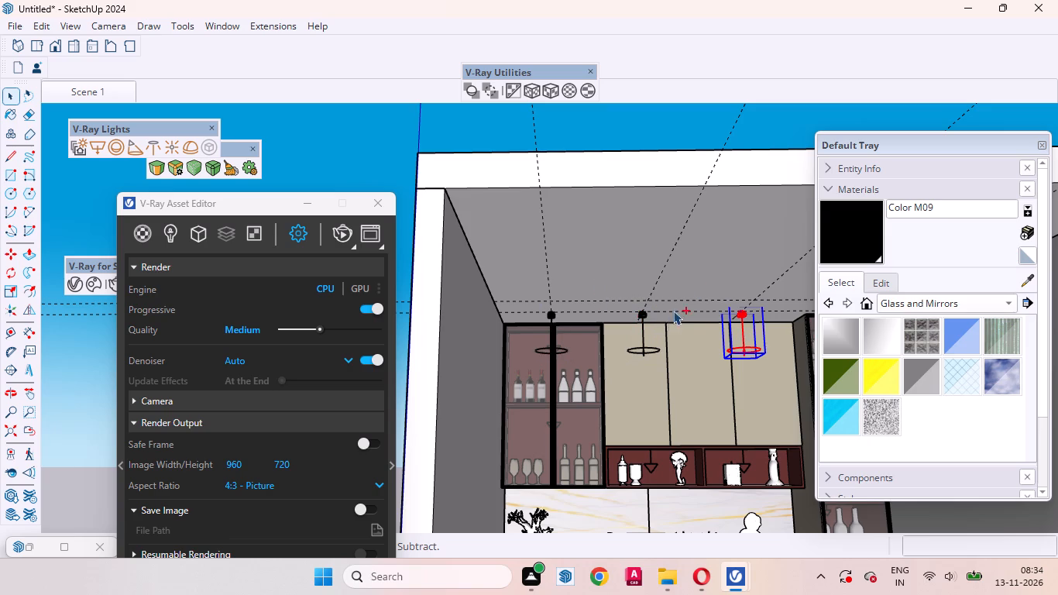
ctrl+click(642, 328)
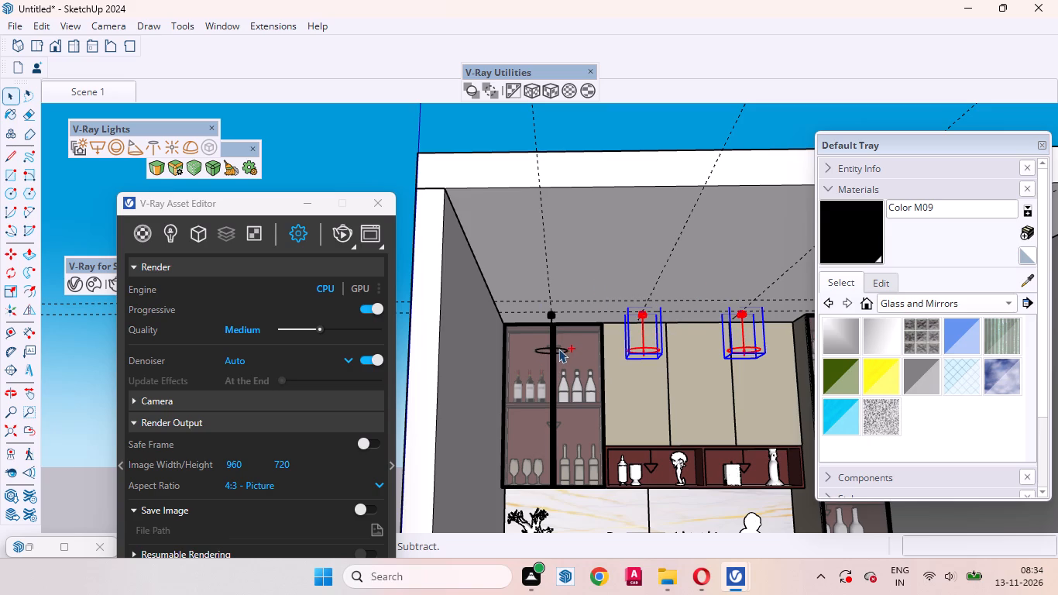
ctrl+click(558, 348)
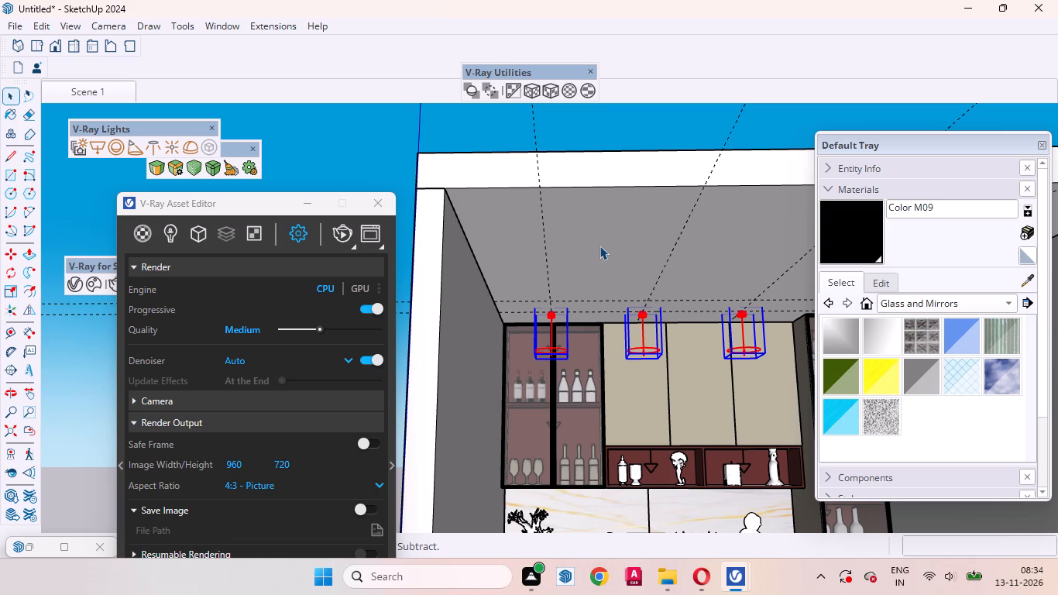
key(m)
middle_drag(596, 279, 455, 295)
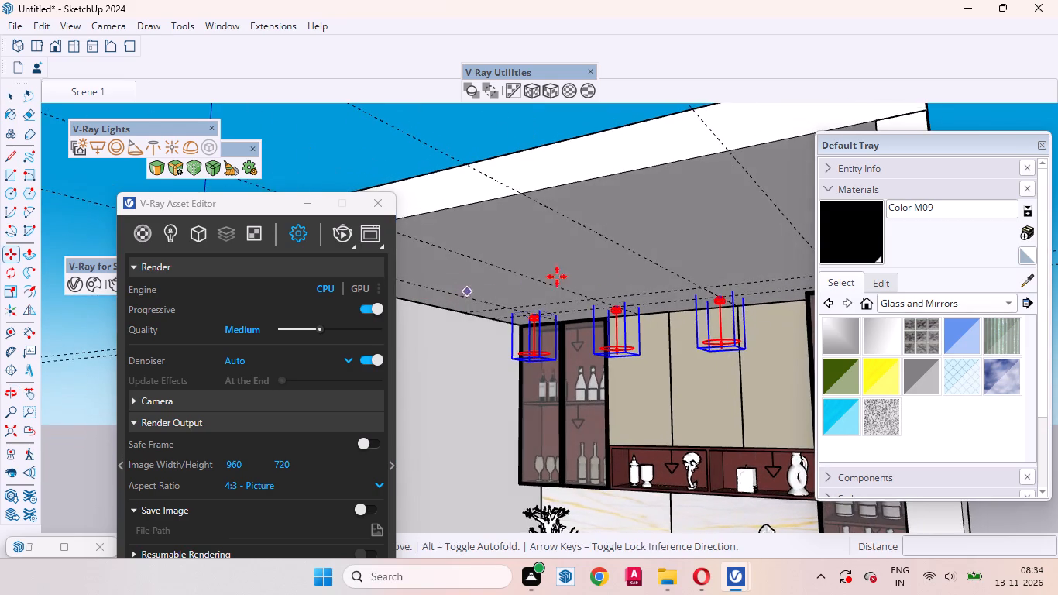
scroll(644, 259, down, 9)
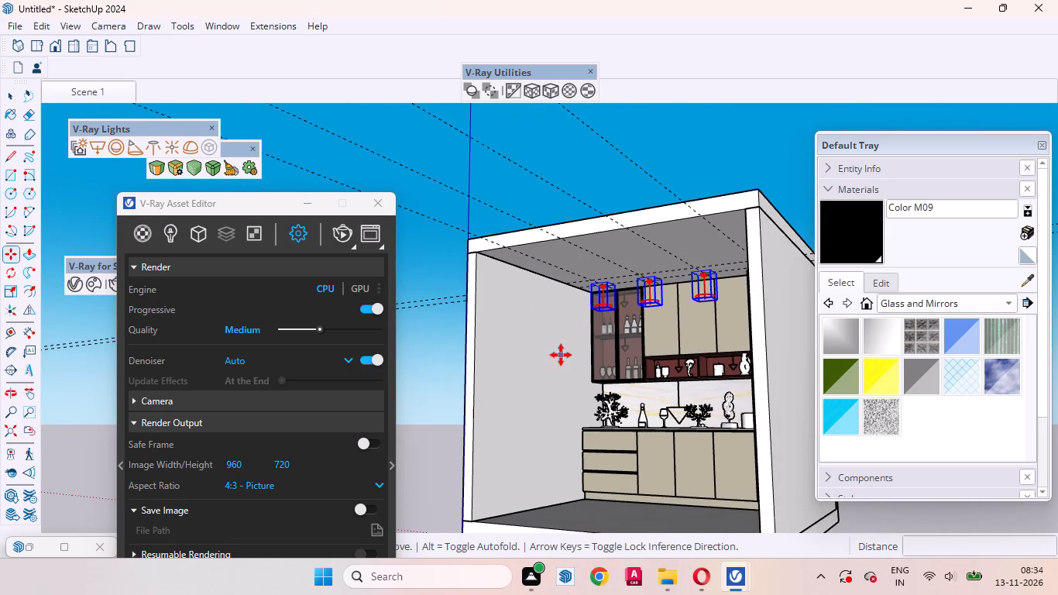
click(561, 355)
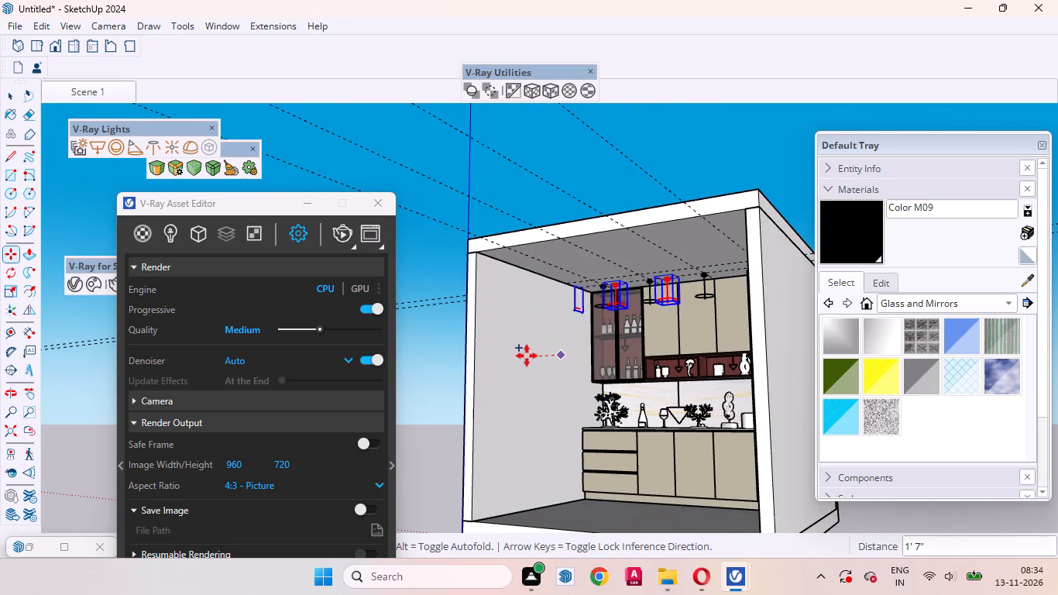
key(Left)
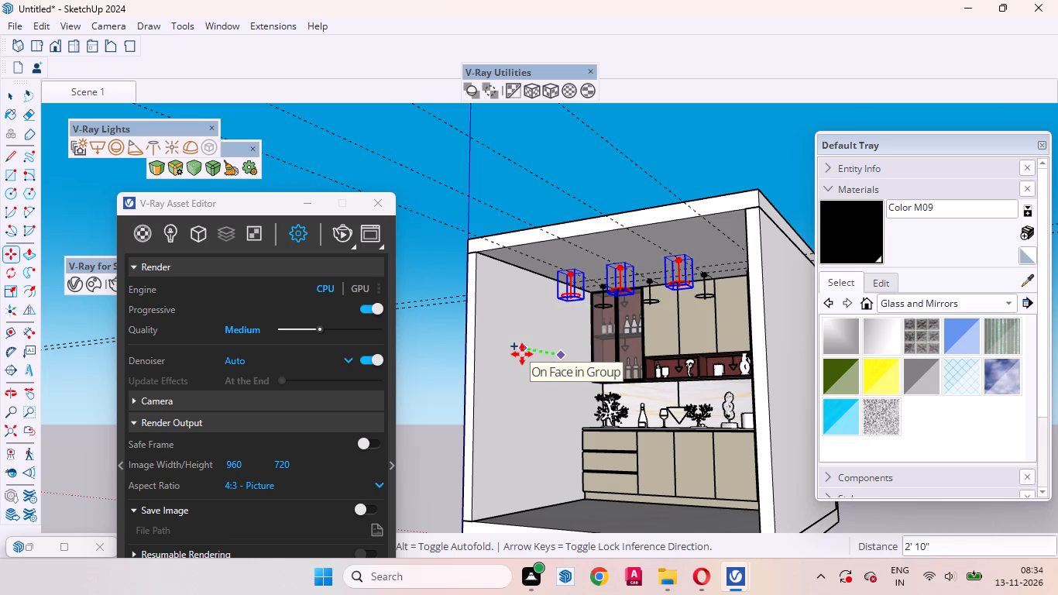
key(2)
key(apostrophe)
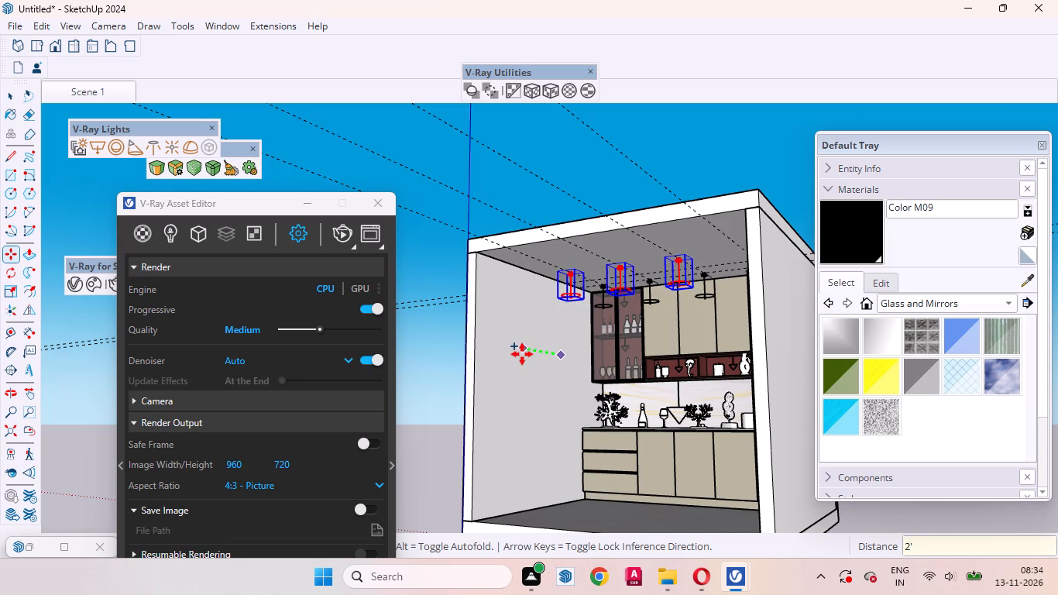
key(5)
key(Return)
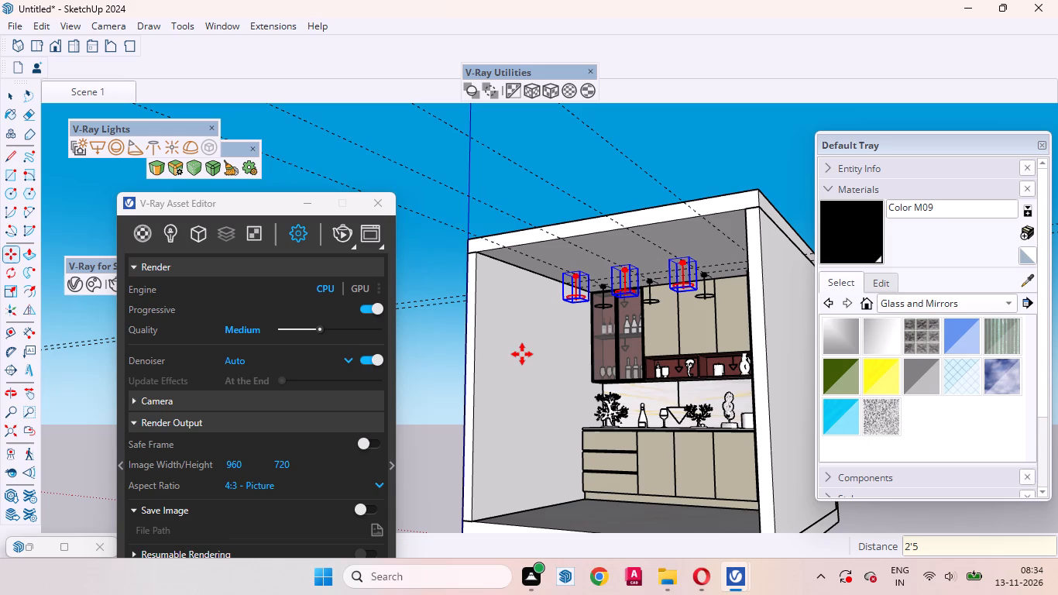
key(shift+asterisk)
key(4)
key(Return)
key(space)
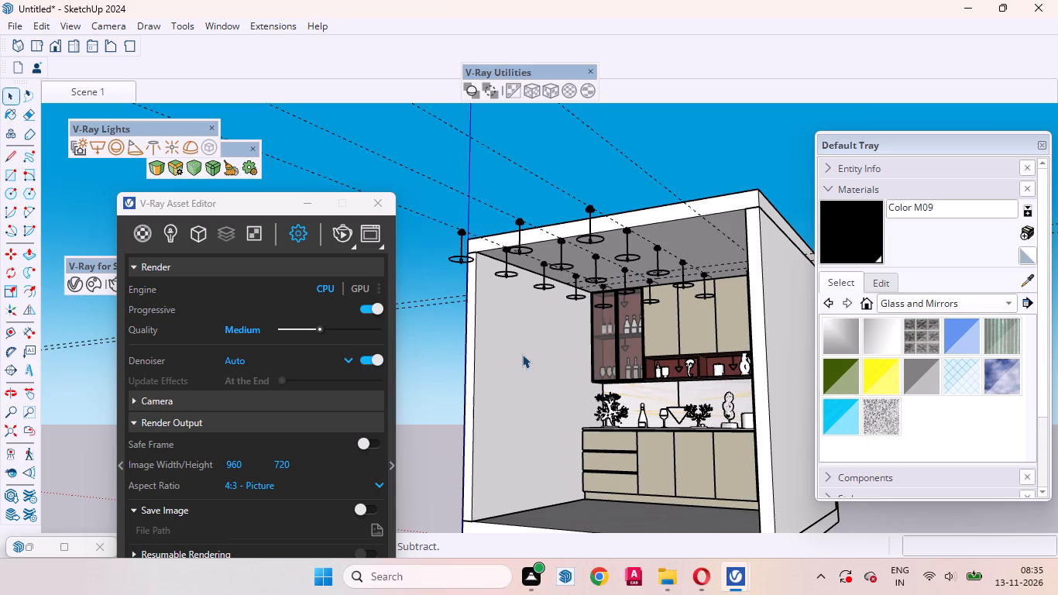
Move the spotlight at the ceiling's open front edge, in the column farthest from the left wall, 5" into the room.
scroll(582, 217, up, 7)
middle_drag(592, 180, 588, 118)
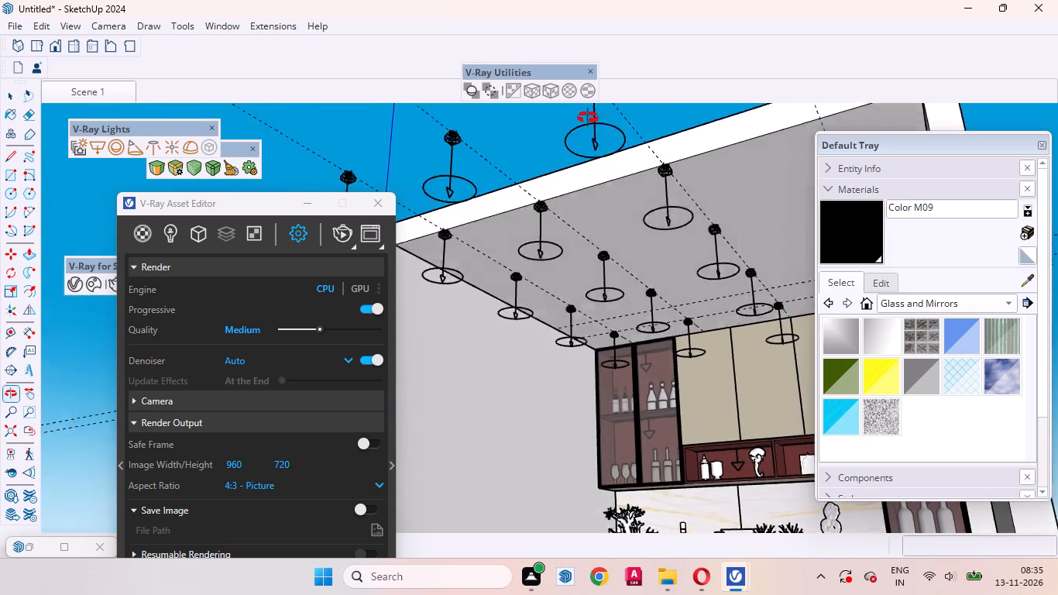
middle_drag(588, 118, 588, 115)
scroll(571, 302, down, 3)
scroll(595, 319, up, 1)
scroll(595, 319, down, 2)
scroll(586, 194, up, 3)
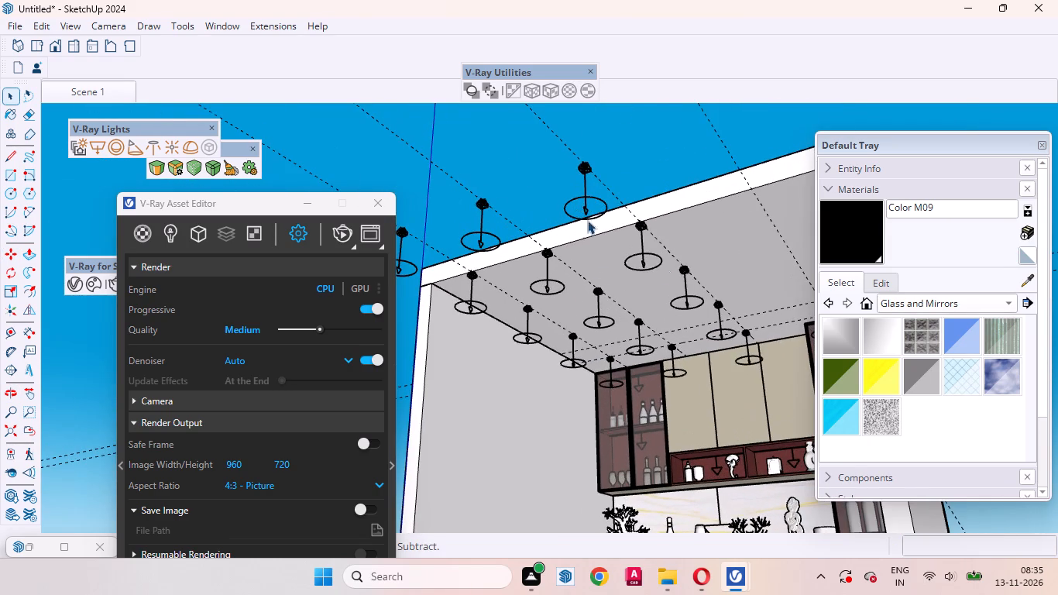
middle_drag(647, 237, 512, 196)
scroll(531, 202, up, 3)
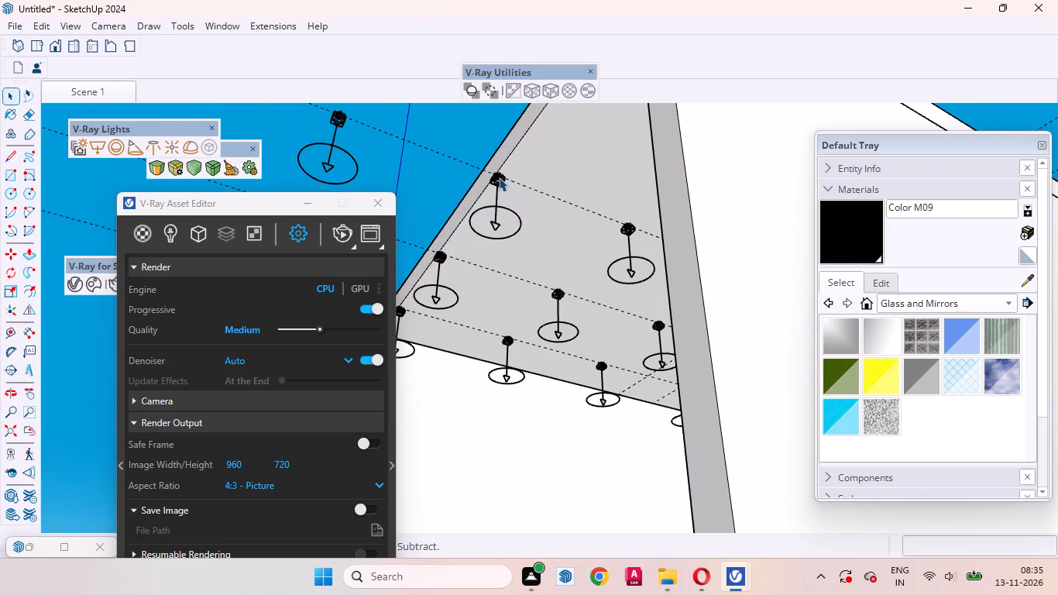
click(499, 177)
key(m)
click(538, 242)
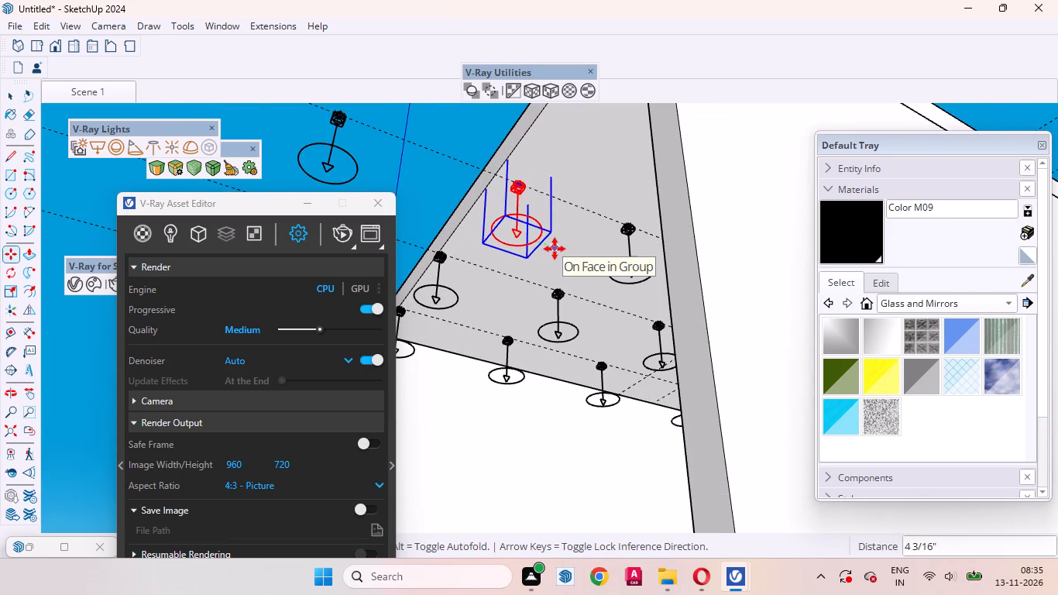
key(5)
key(Return)
key(space)
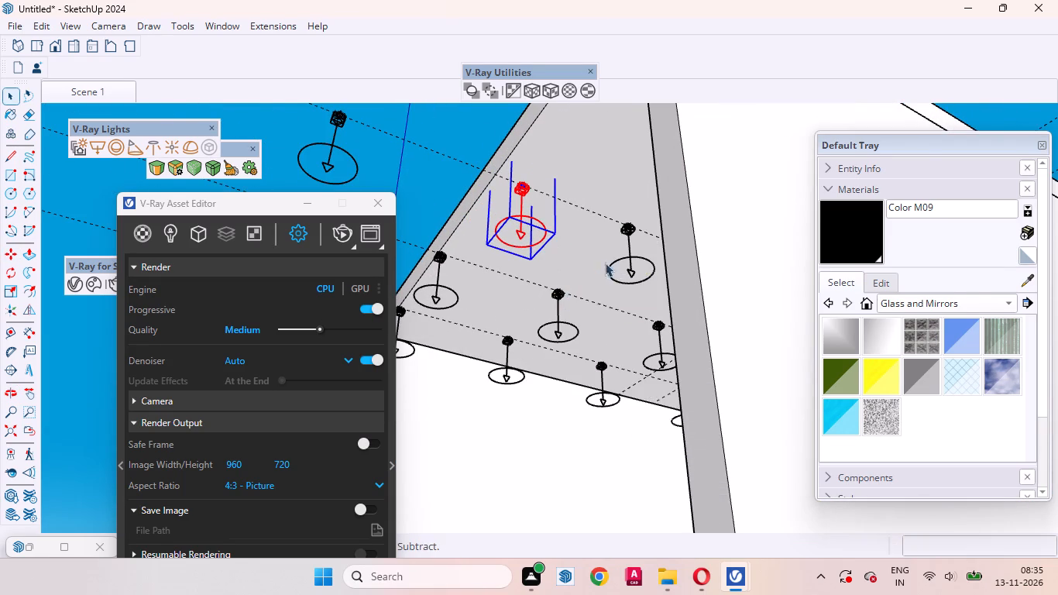
Move the middle-column spotlight at the ceiling's open front edge 5" into the room.
scroll(621, 255, down, 7)
scroll(487, 229, up, 2)
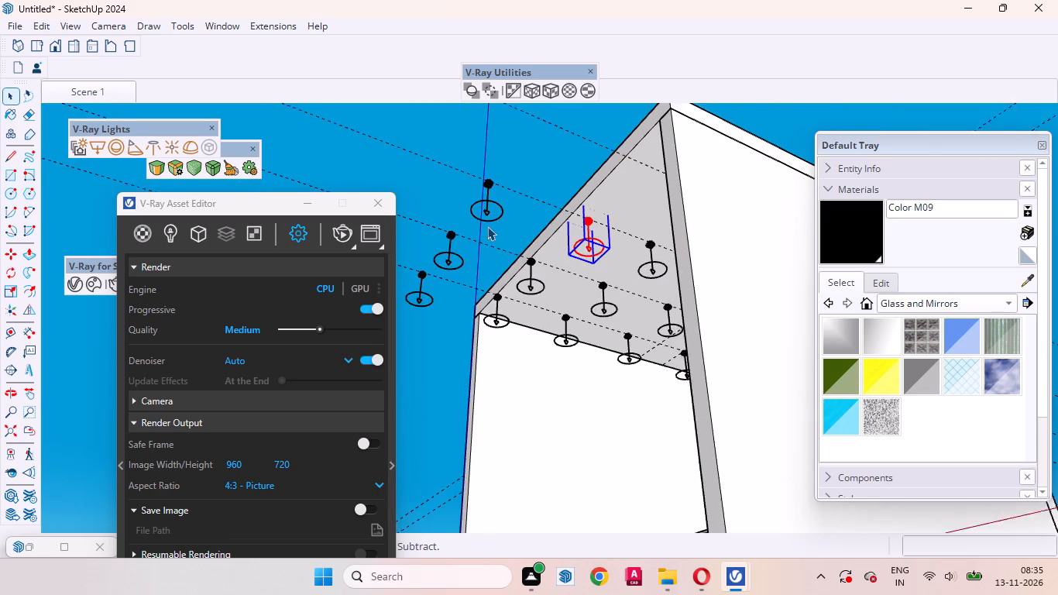
scroll(487, 226, up, 6)
click(537, 271)
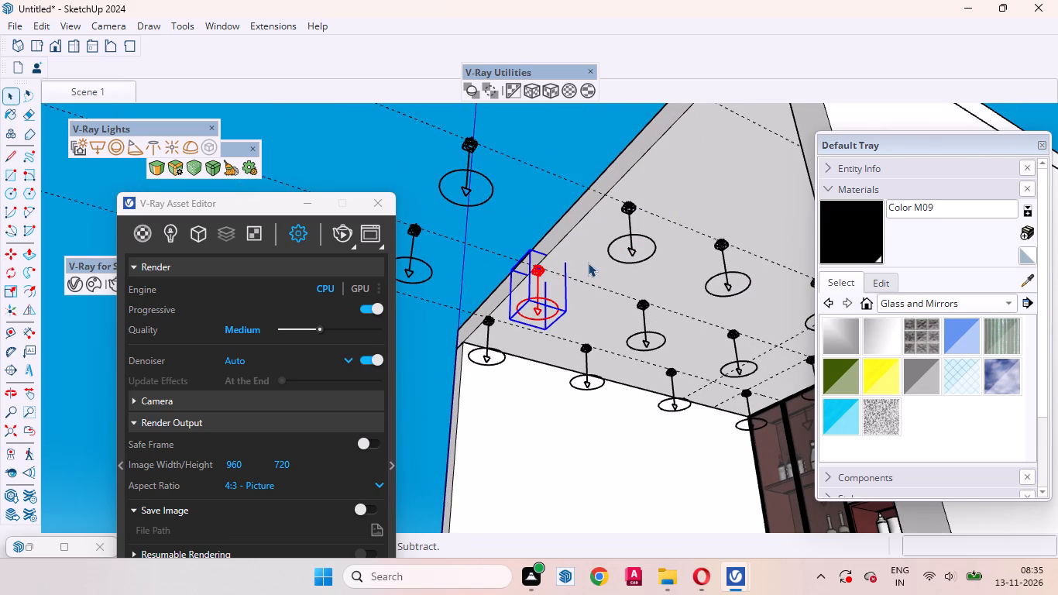
key(m)
click(579, 254)
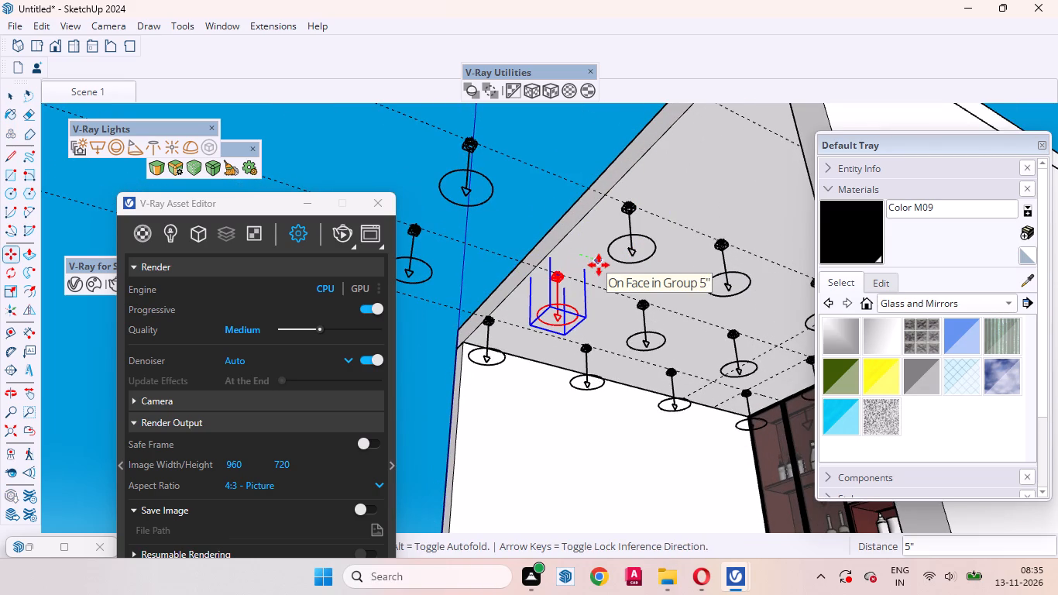
click(599, 265)
key(space)
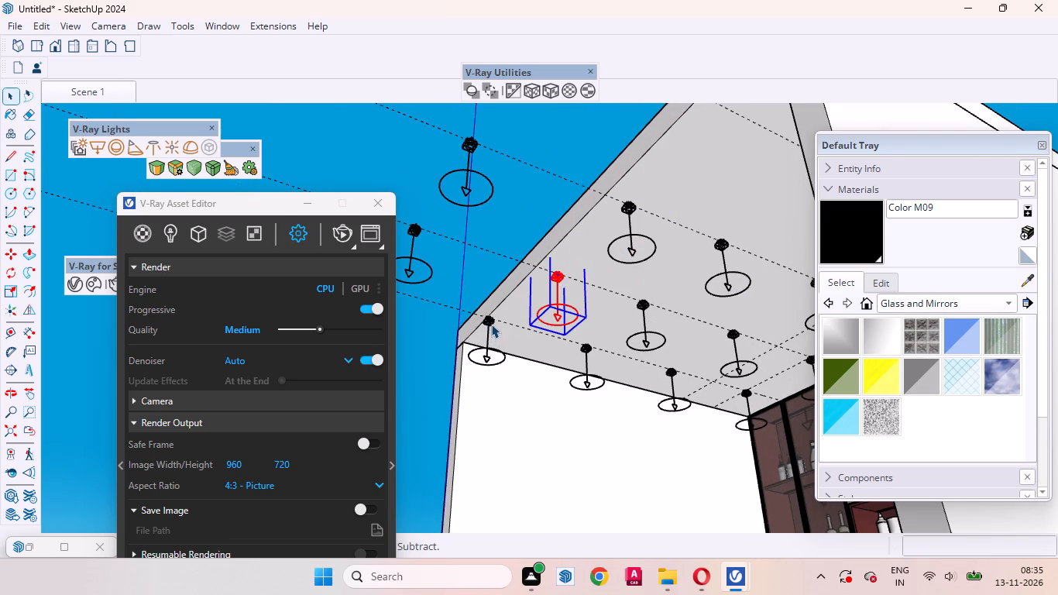
Move the front-edge spotlight in the column nearest the left wall slightly into the room along the green axis.
click(491, 324)
key(m)
click(539, 344)
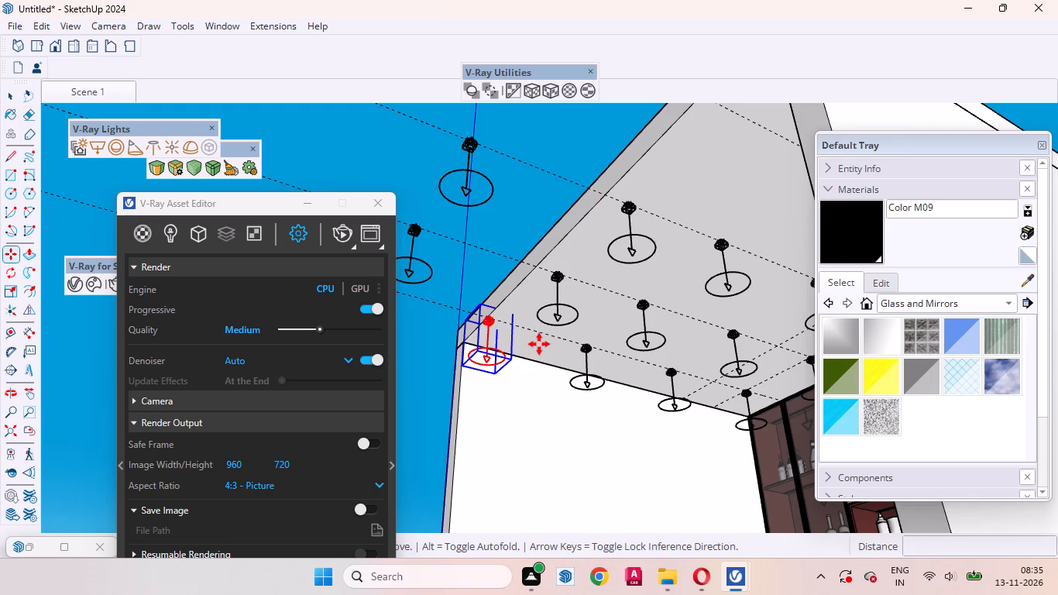
click(554, 350)
key(space)
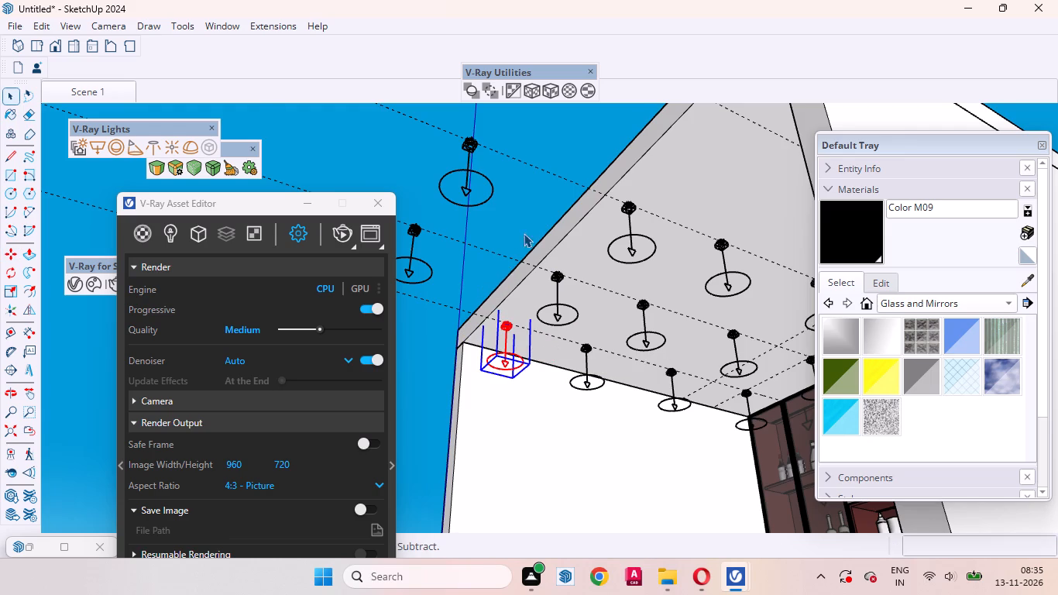
Erase the three surplus spotlights hanging outside the room beyond the ceiling's open front edge.
scroll(572, 301, down, 7)
click(538, 260)
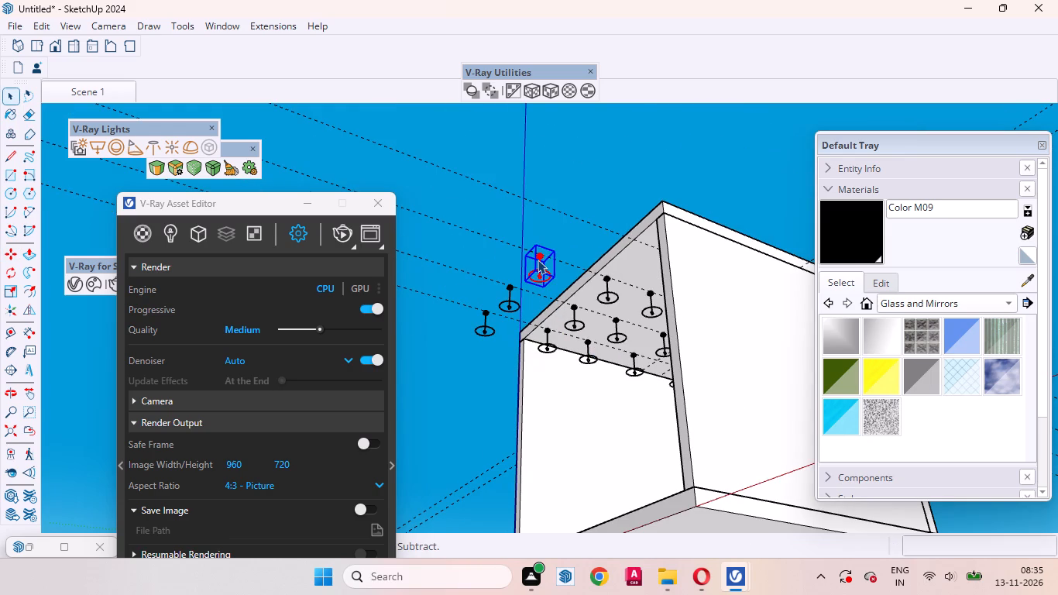
right_click(538, 260)
click(571, 34)
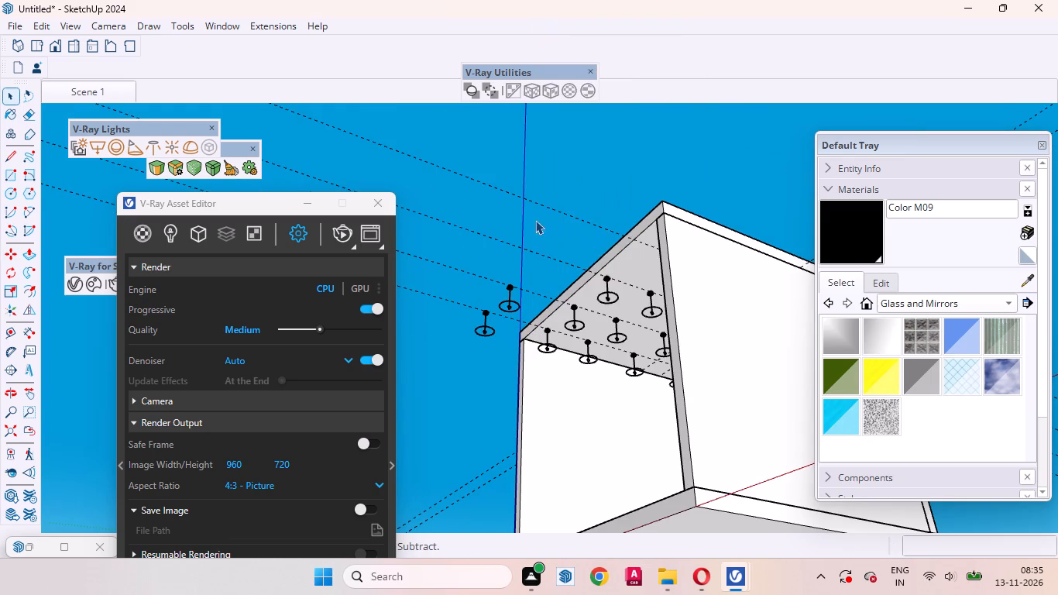
click(508, 285)
right_click(508, 287)
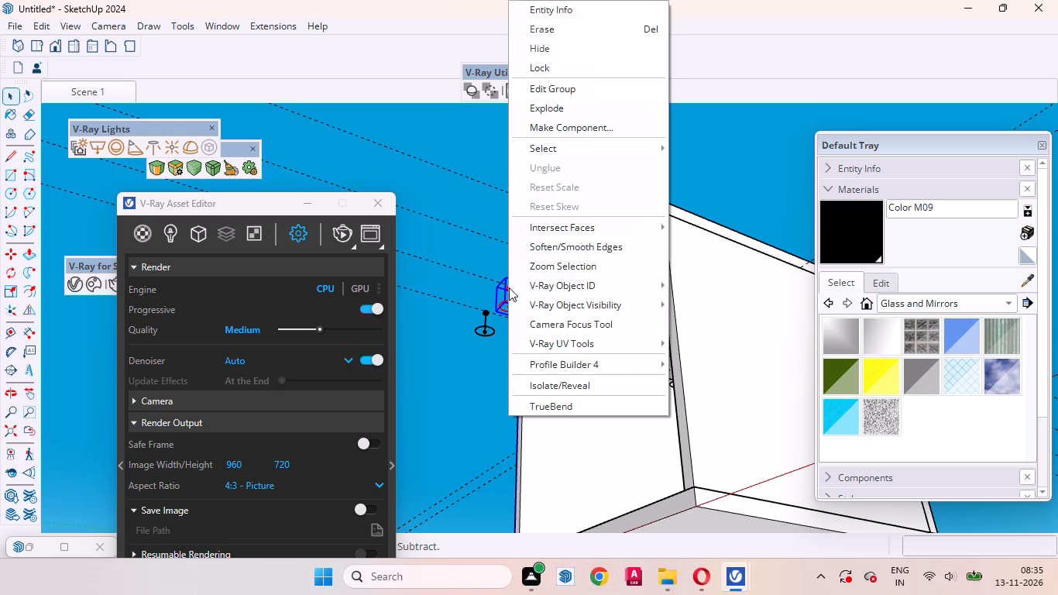
click(551, 29)
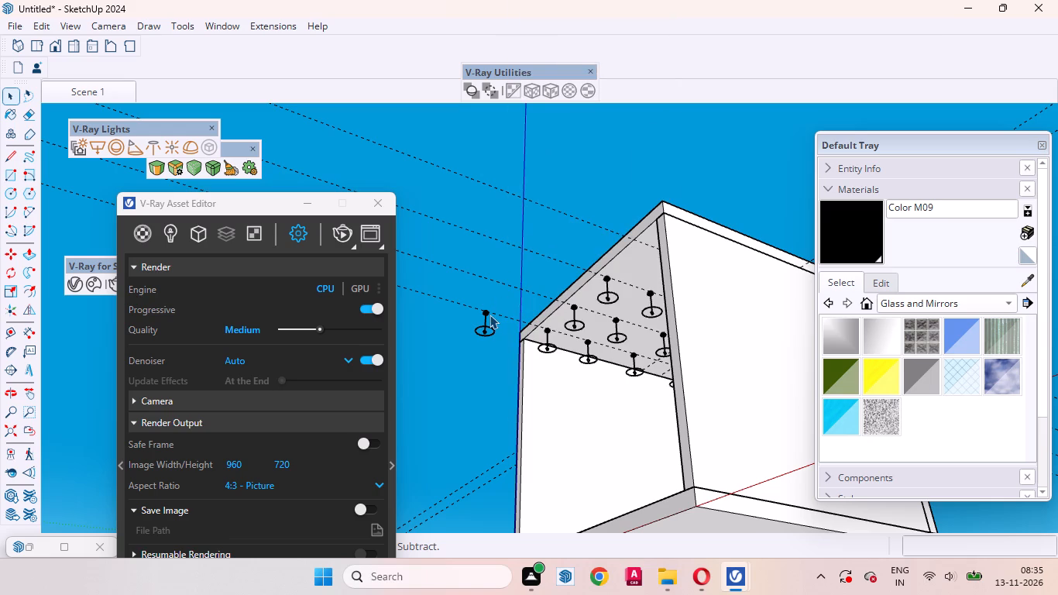
click(489, 315)
click(486, 315)
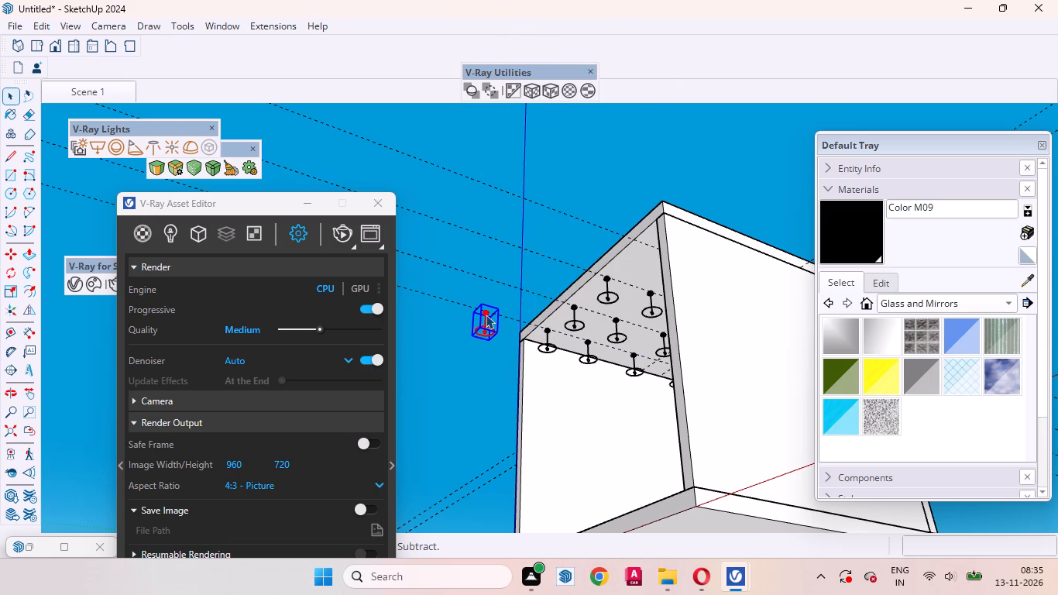
right_click(486, 315)
click(514, 26)
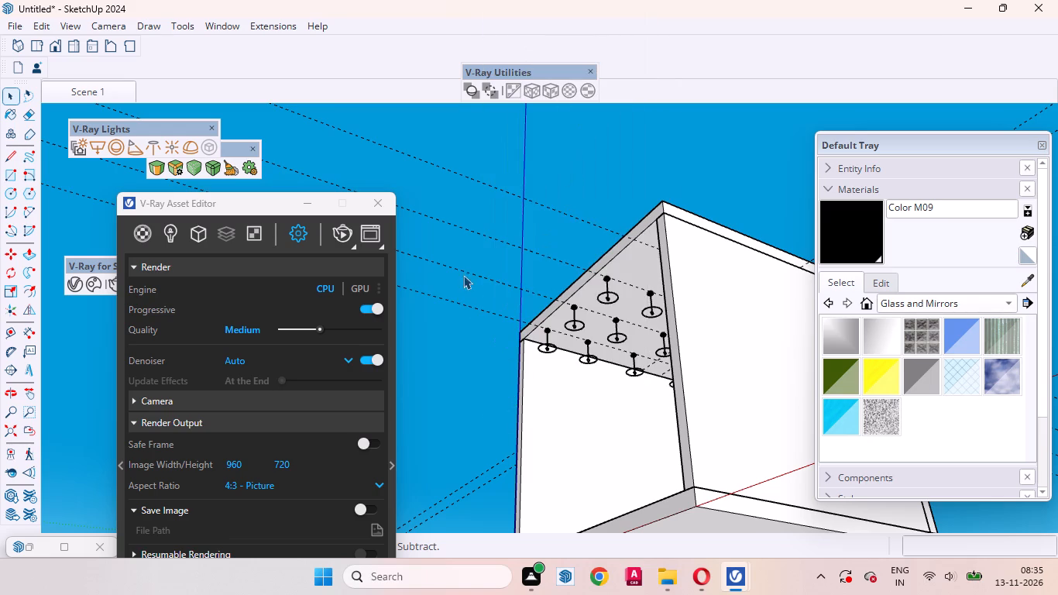
Copy the spotlight above the right-hand tall glass cabinet along the green axis toward the open front, four times at 2' spacing.
middle_drag(463, 275, 771, 242)
scroll(635, 368, up, 3)
scroll(530, 383, down, 1)
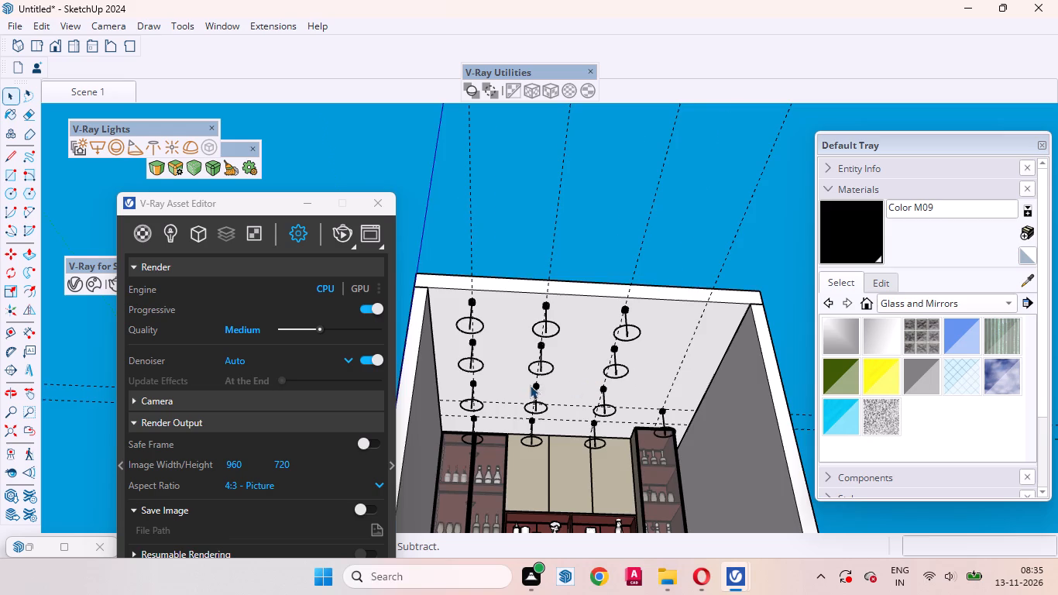
scroll(530, 385, down, 2)
scroll(603, 400, up, 7)
middle_drag(637, 414, 623, 453)
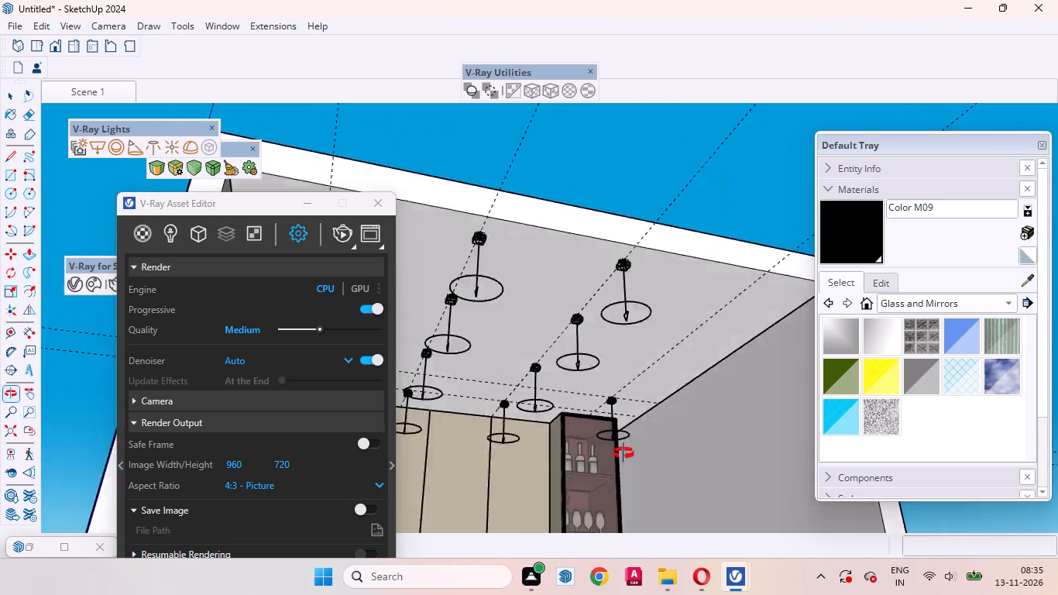
middle_drag(623, 453, 615, 380)
click(643, 401)
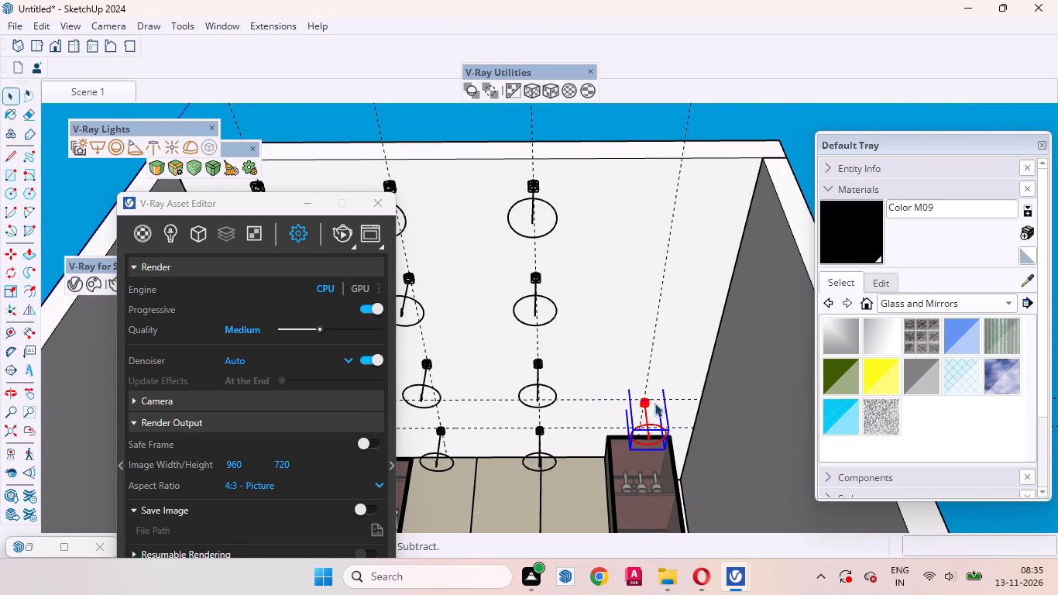
key(m)
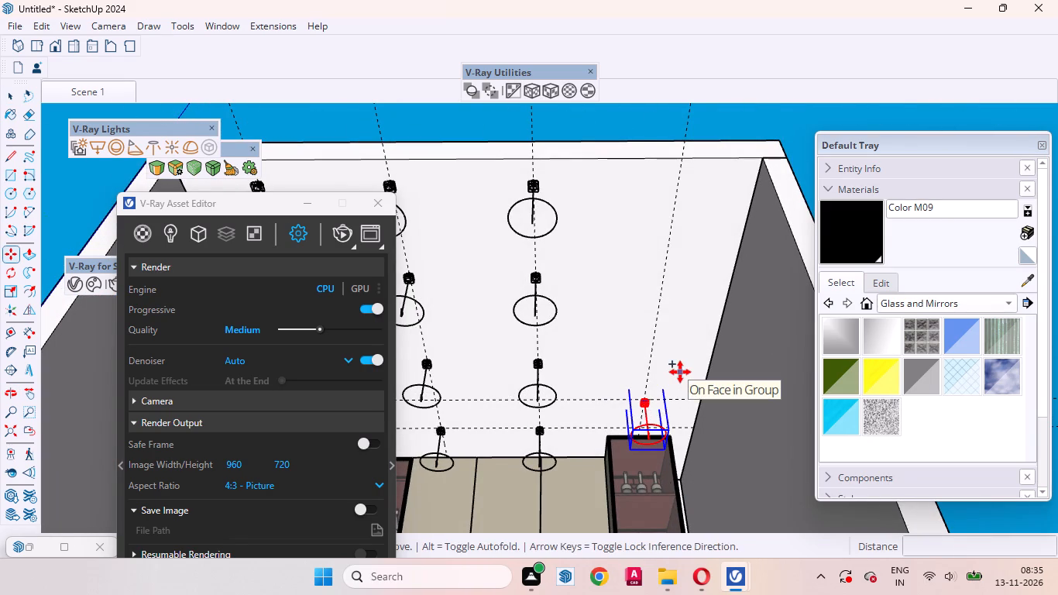
click(680, 372)
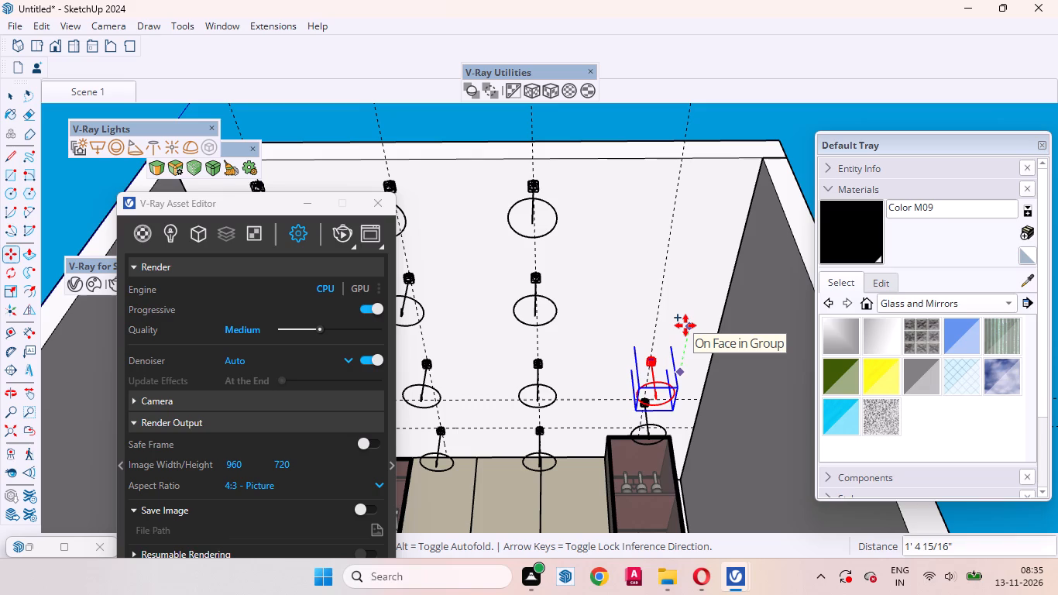
text(2')
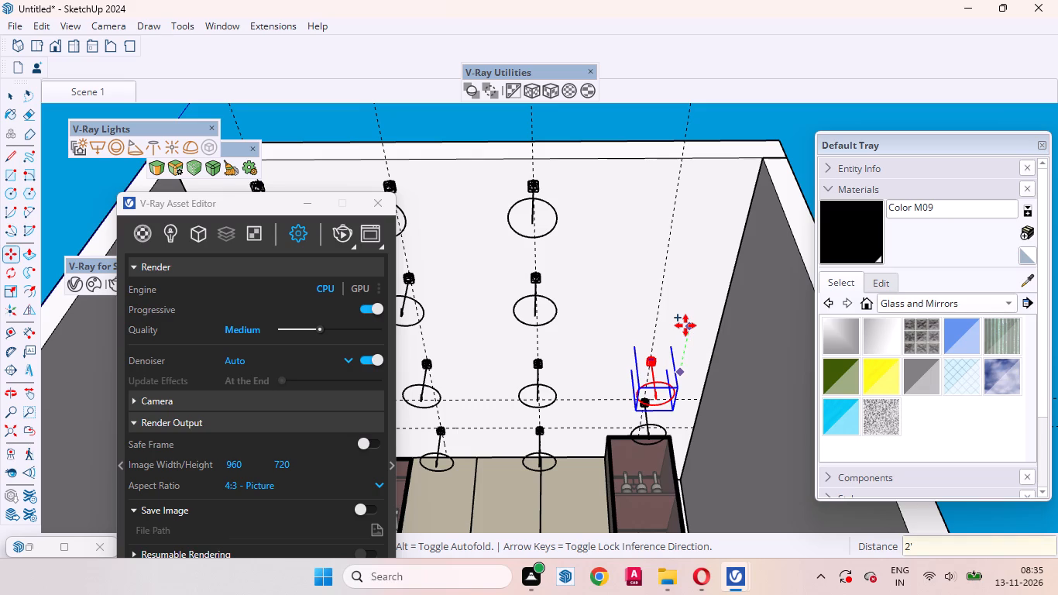
key(Return)
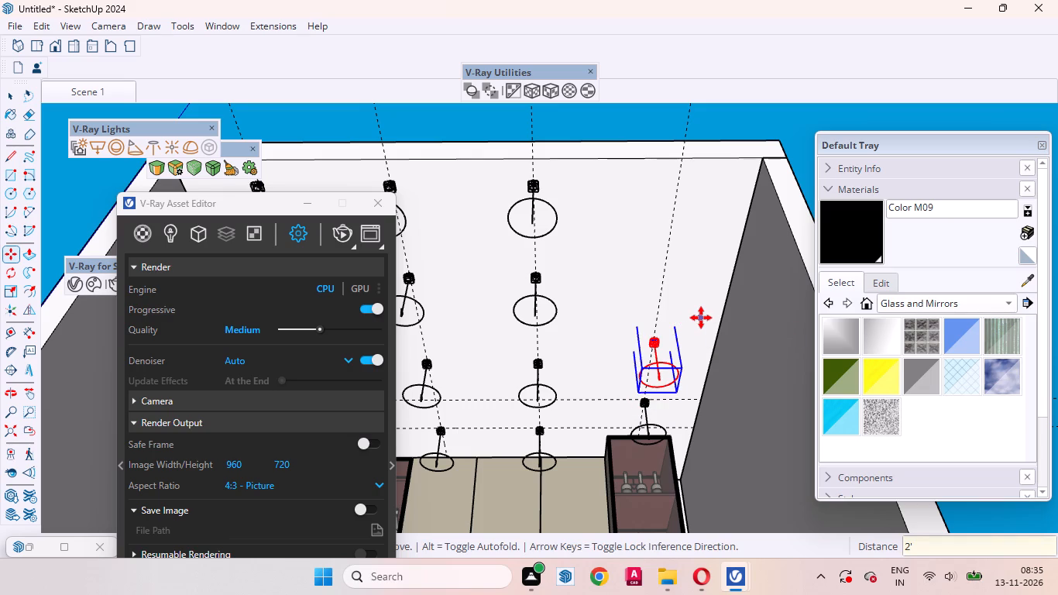
text(*4)
key(Return)
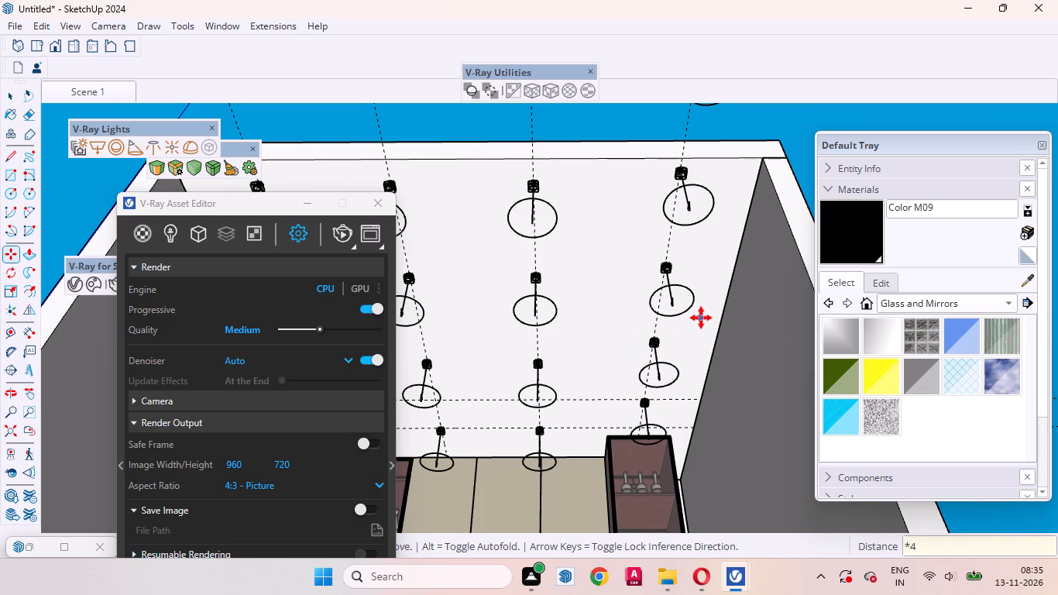
key(space)
Erase the copied right-column spotlight that lies outside the room beyond the ceiling's front edge.
scroll(675, 330, down, 3)
middle_drag(678, 342, 680, 342)
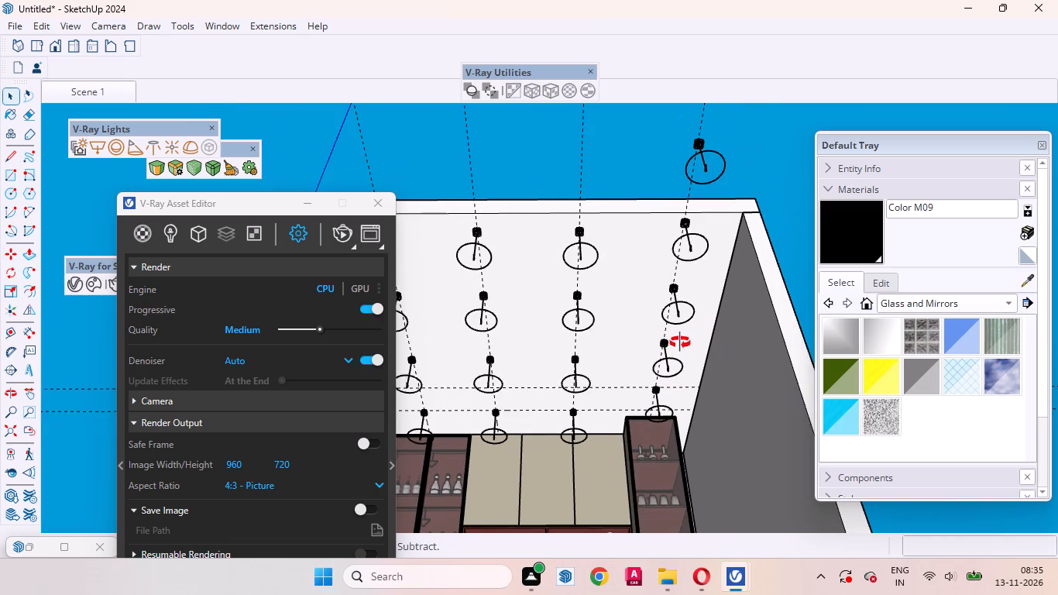
middle_drag(680, 342, 809, 438)
scroll(620, 307, down, 4)
click(739, 293)
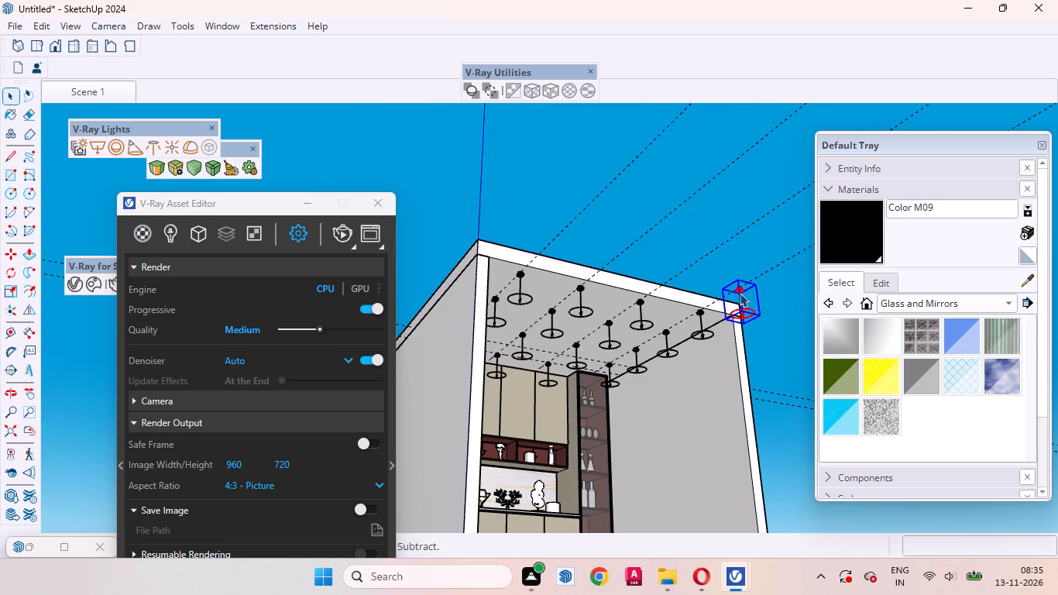
right_click(739, 293)
click(778, 25)
Move the right-column spotlight nearest the ceiling's open front edge sideways, away from the right wall, or inward by about 4 3/16".
scroll(720, 360, up, 2)
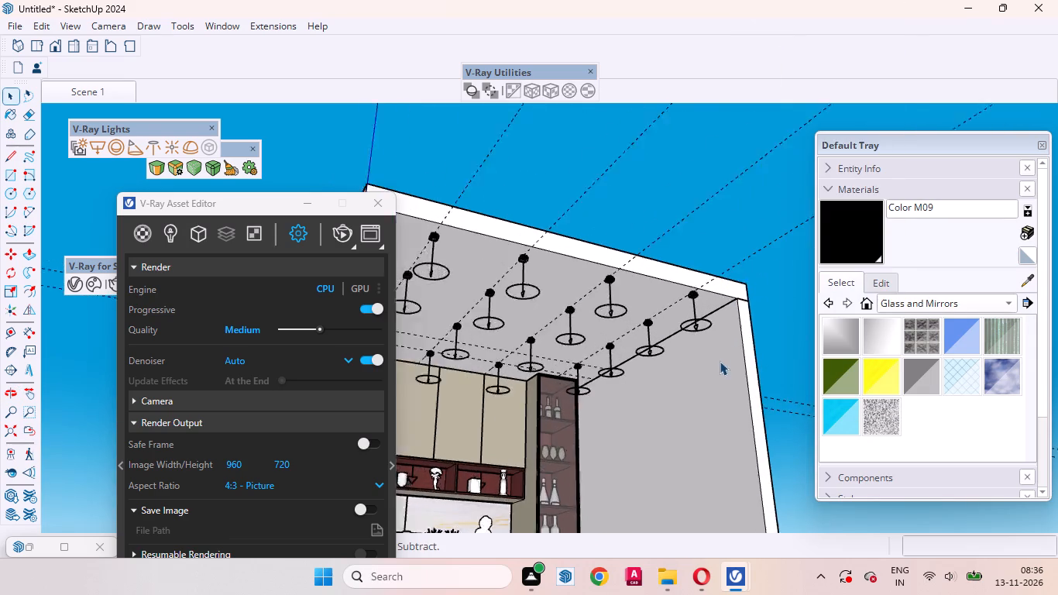
scroll(720, 361, up, 6)
middle_drag(672, 302, 761, 309)
scroll(755, 321, up, 3)
click(745, 311)
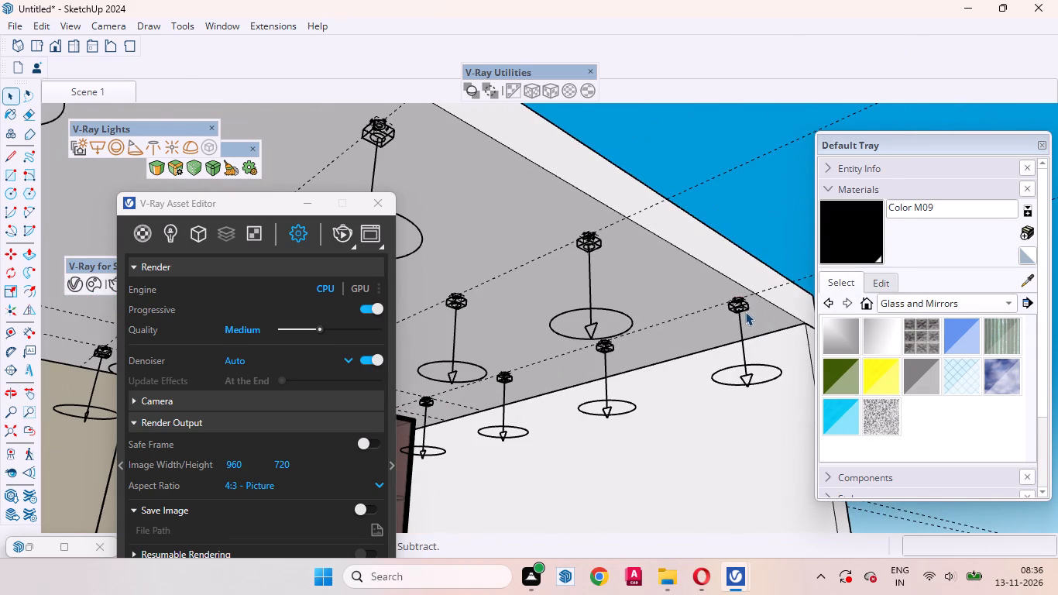
key(m)
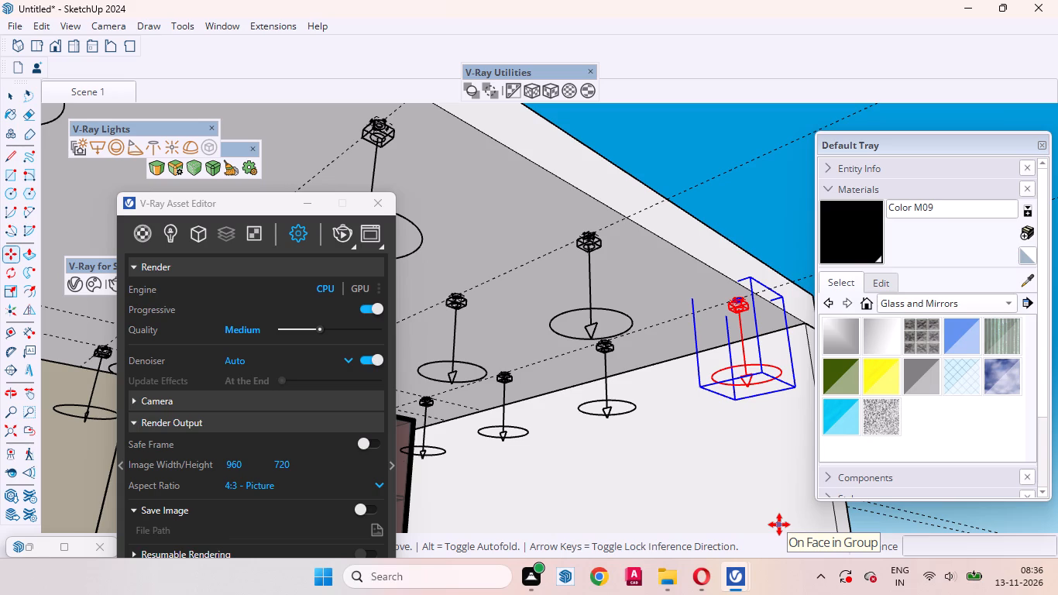
click(773, 488)
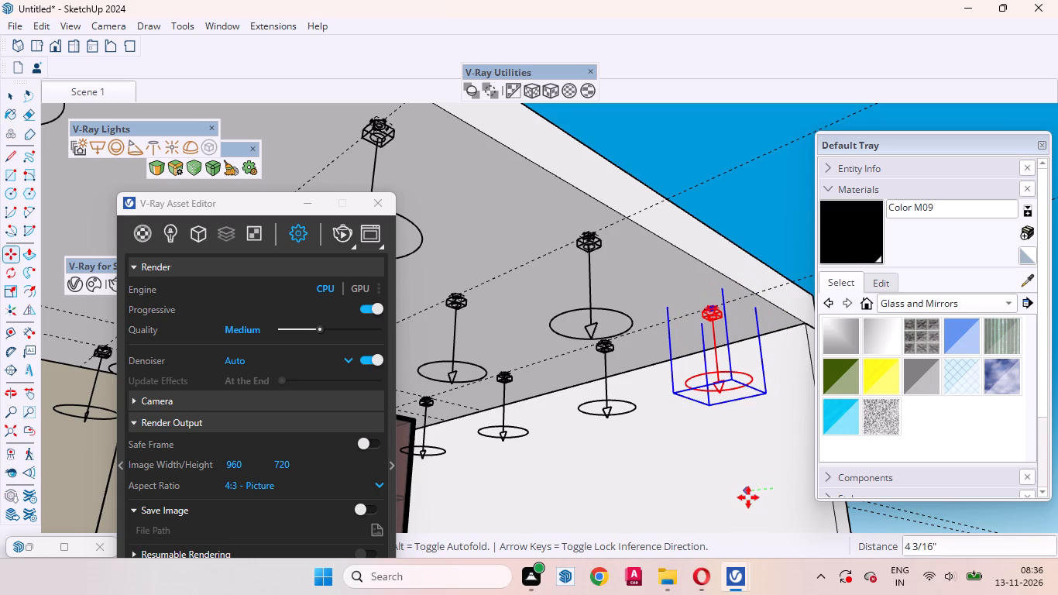
click(748, 497)
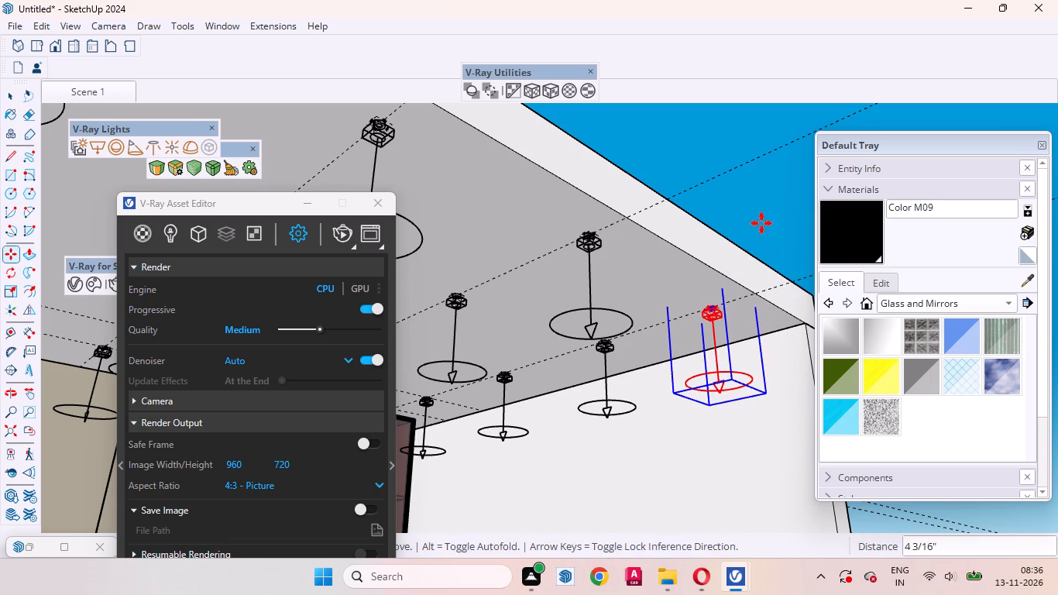
key(space)
click(760, 212)
Delete all the dashed construction guides crossing the room, both the lengthwise and the crosswise ones.
scroll(597, 423, down, 10)
scroll(578, 345, up, 1)
scroll(578, 345, down, 3)
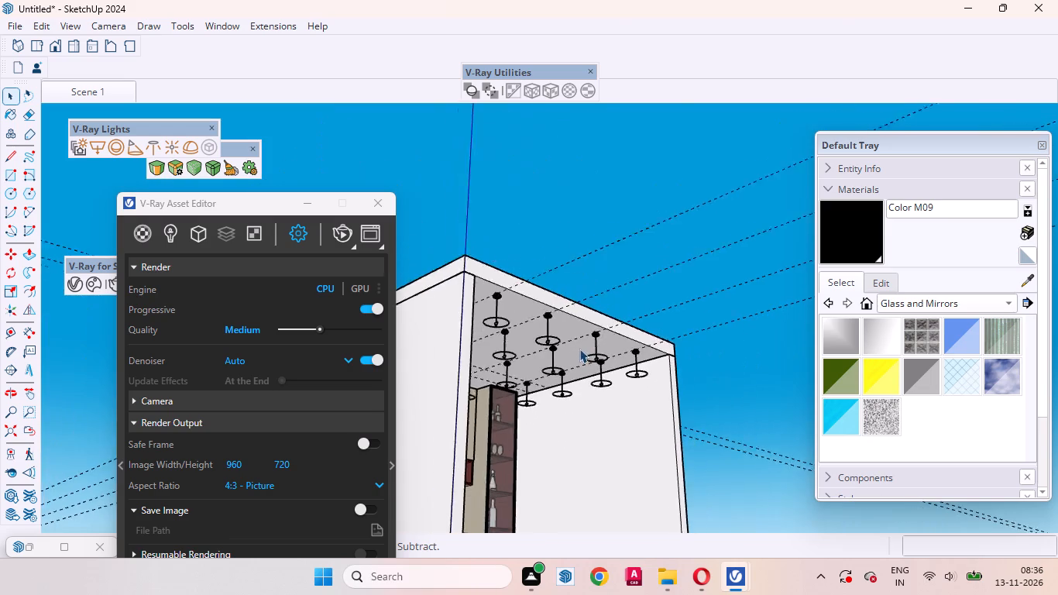
scroll(579, 349, down, 3)
drag(733, 340, 569, 167)
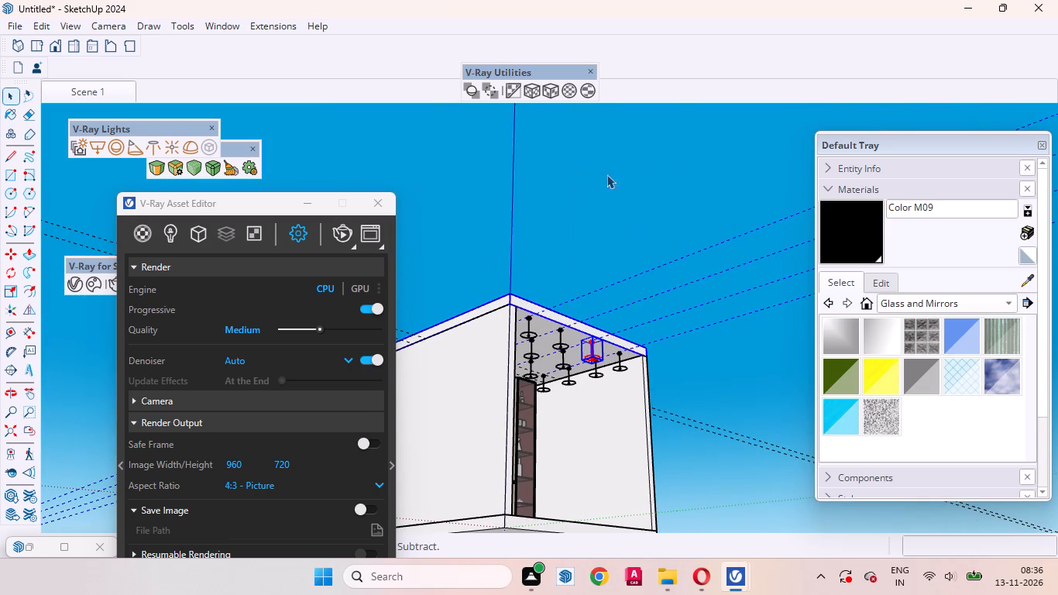
click(740, 360)
drag(771, 341, 631, 140)
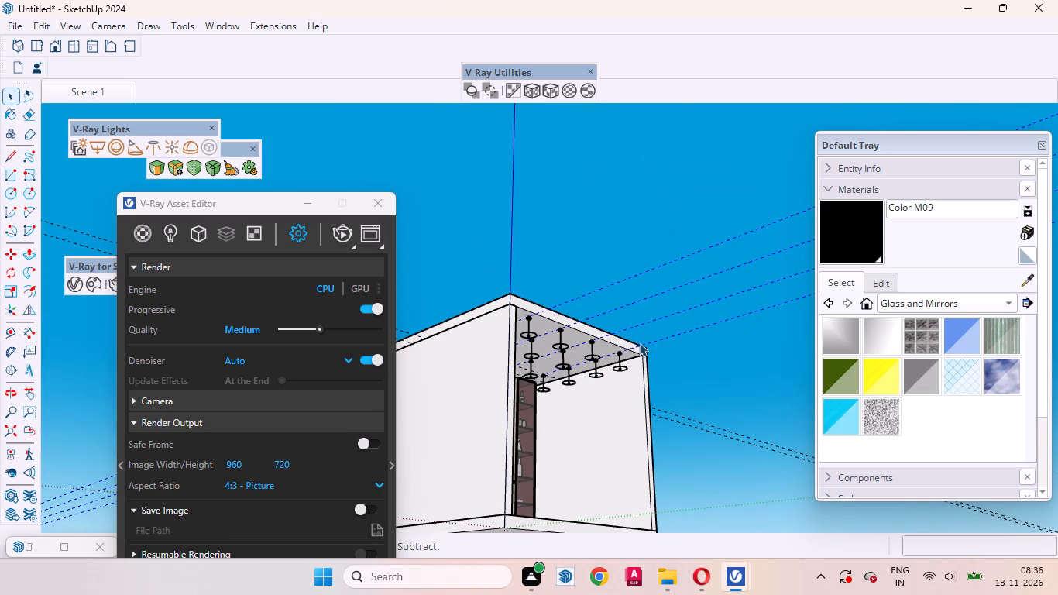
middle_drag(682, 366, 489, 239)
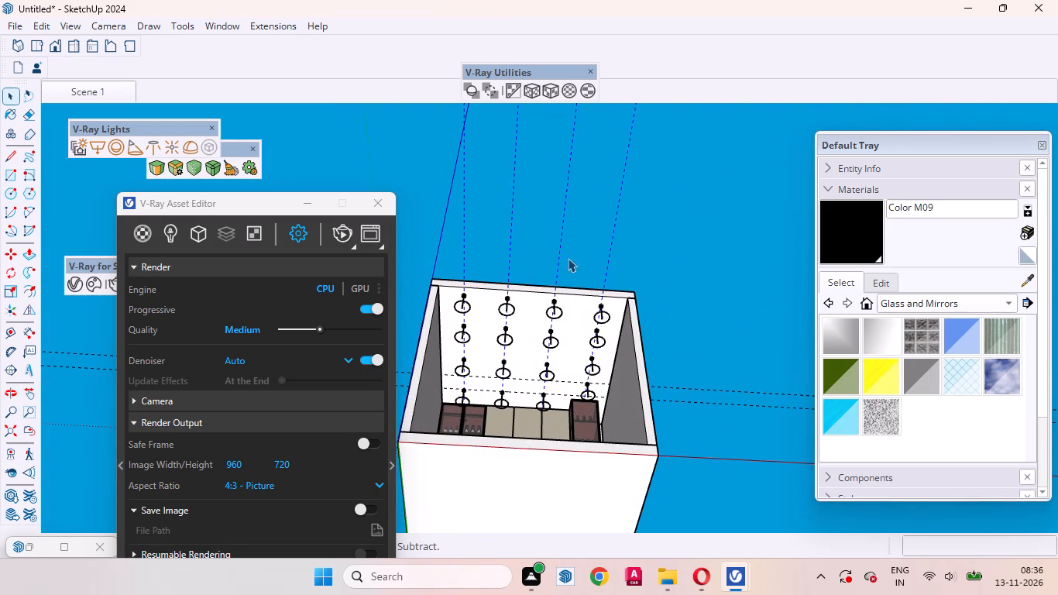
key(Delete)
drag(755, 430, 724, 330)
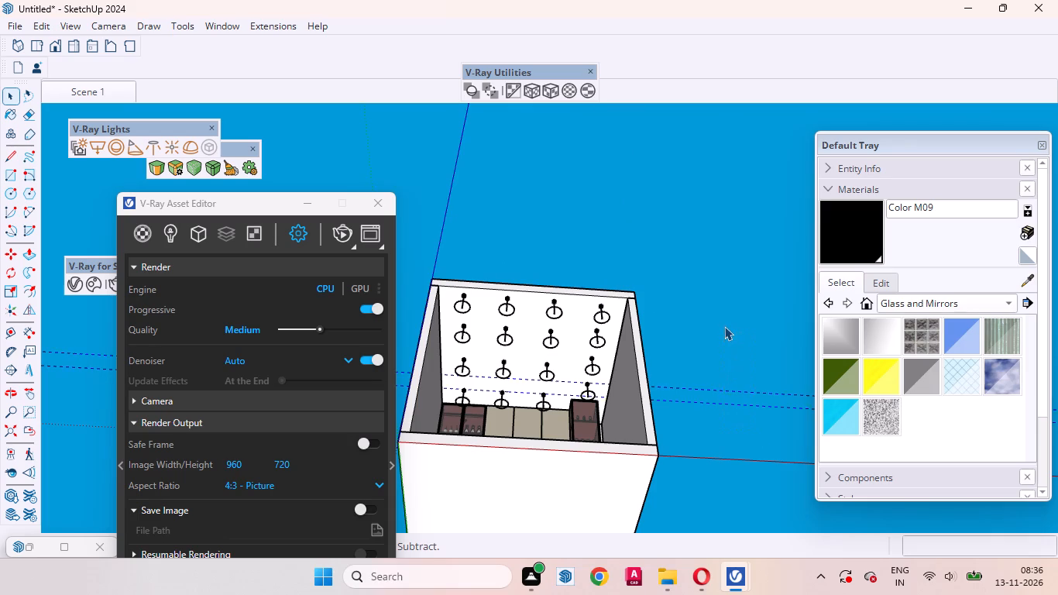
key(Delete)
Return to the Scene 1 view and set the V-Ray render quality to High.
middle_drag(651, 408, 644, 565)
click(74, 92)
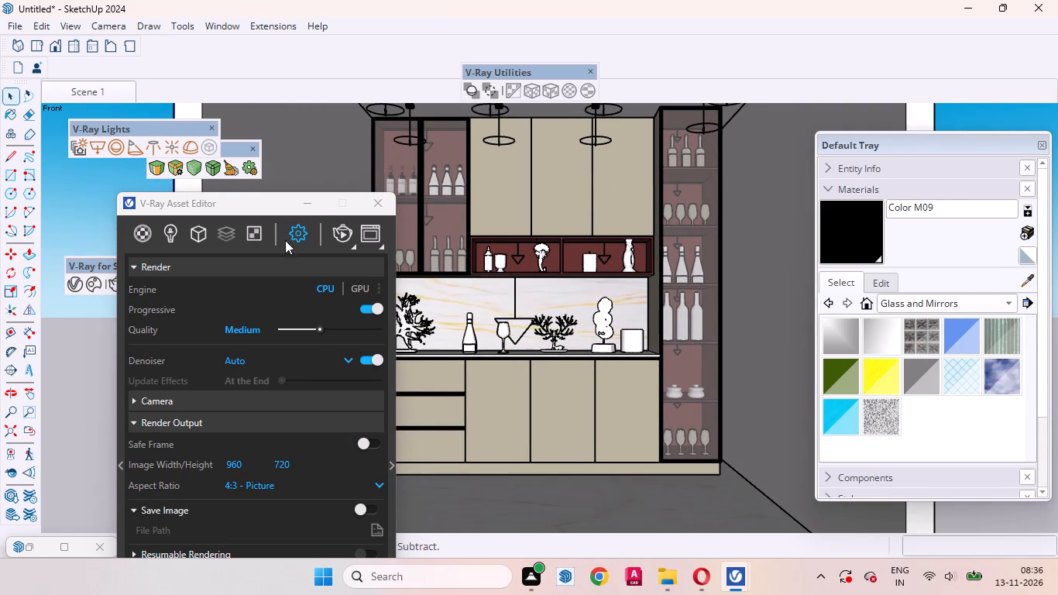
drag(322, 329, 357, 329)
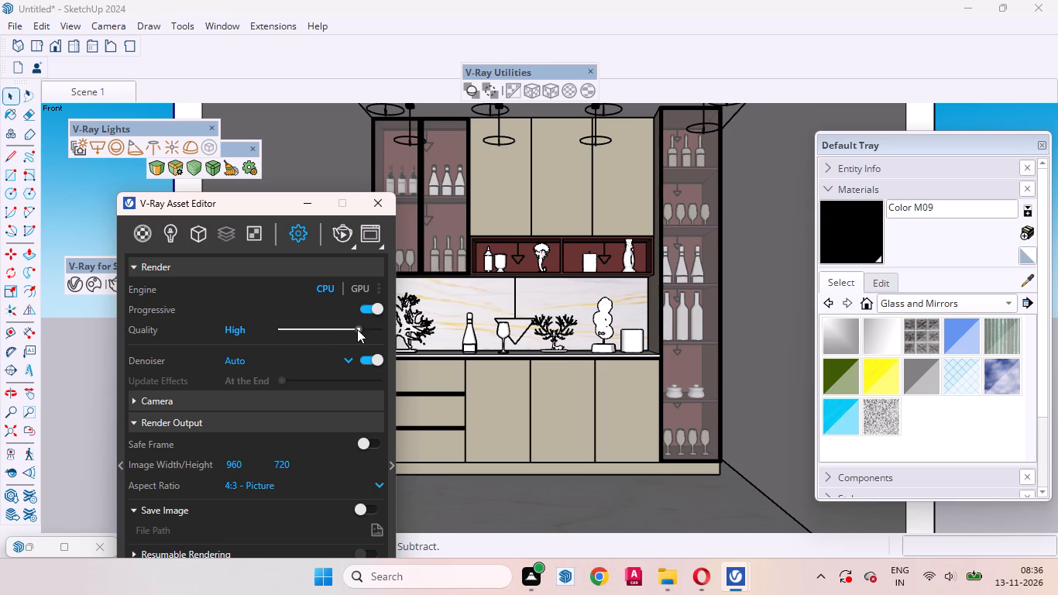
drag(357, 329, 358, 328)
Test-render Scene 1 with the Asset Editor minimized and the frame buffer in view, stopping the render early.
click(350, 245)
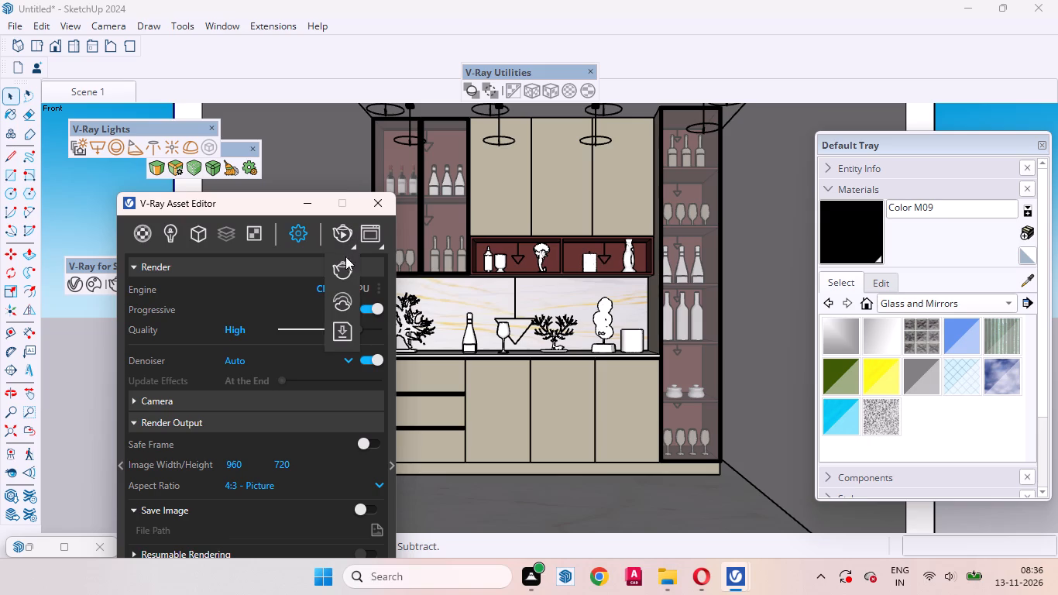
click(339, 273)
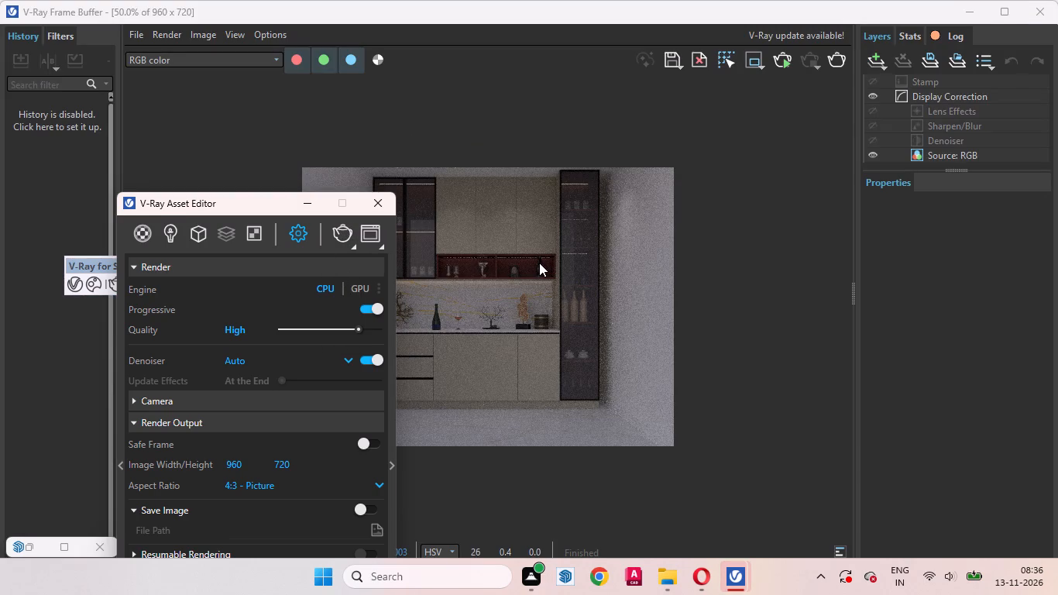
click(304, 208)
click(739, 583)
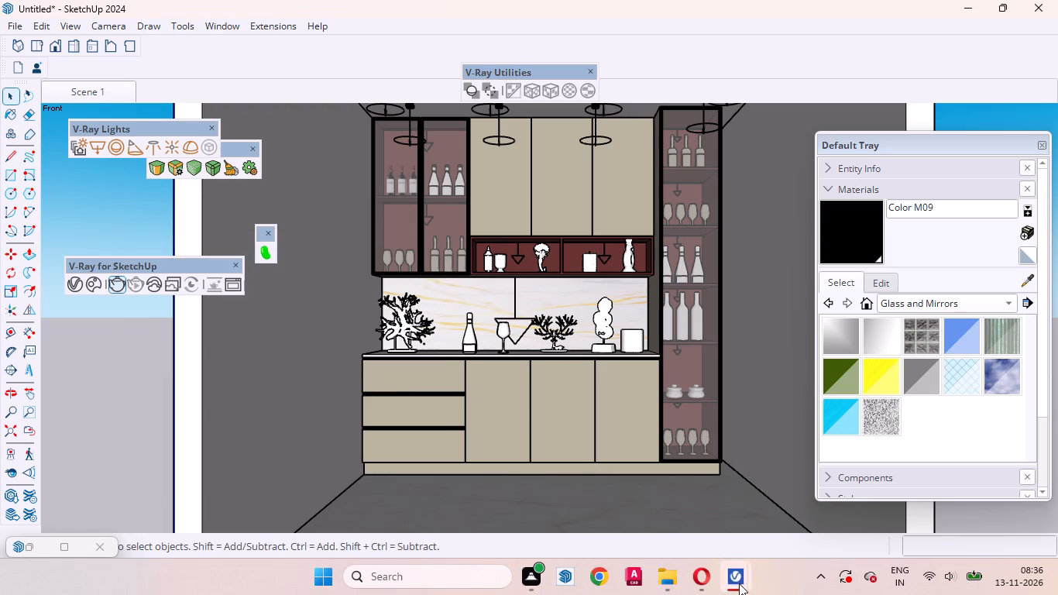
click(822, 514)
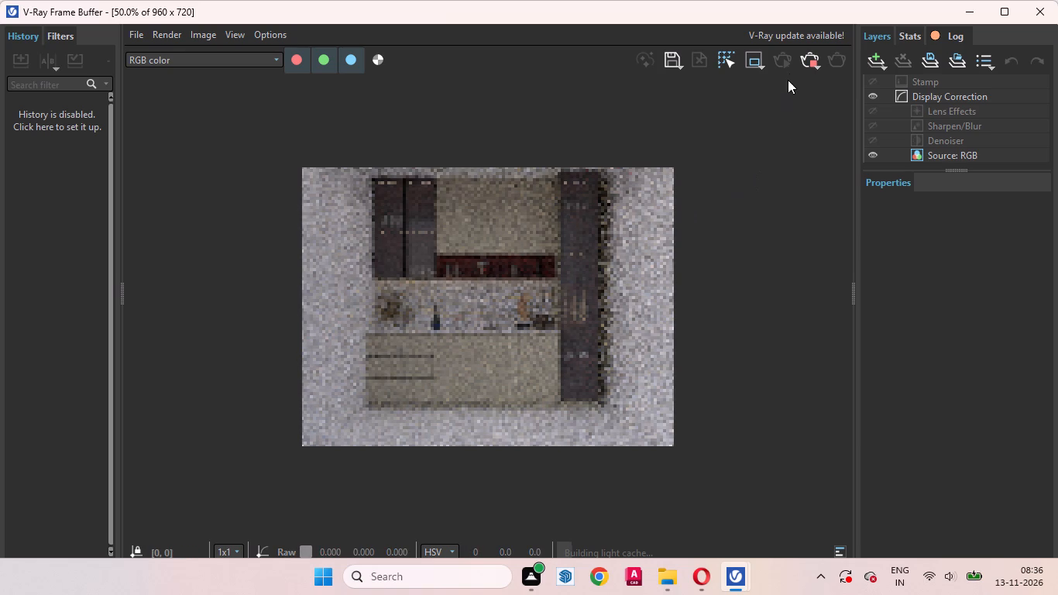
click(808, 61)
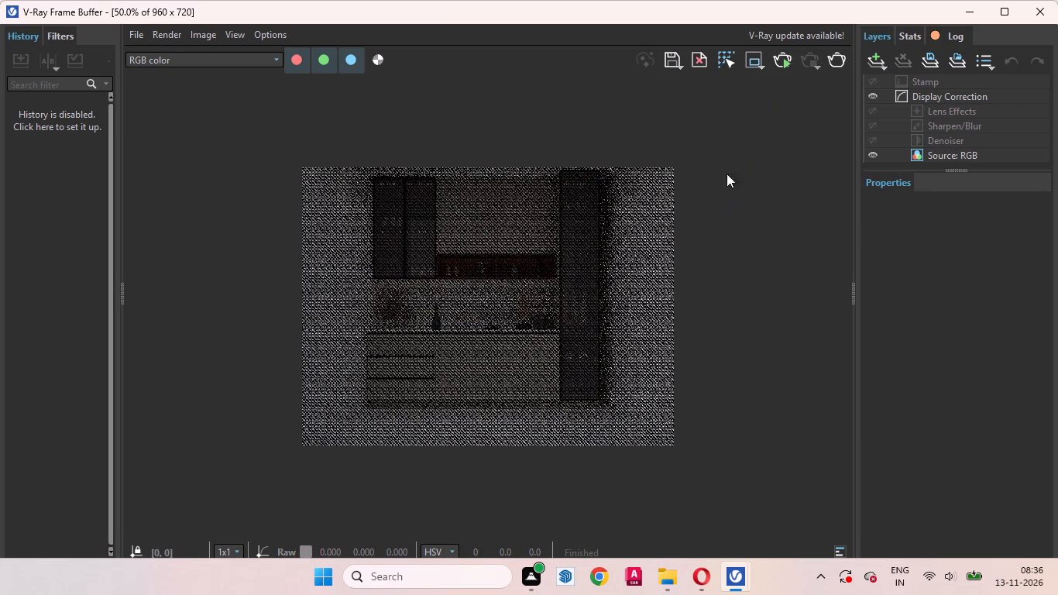
Move the room's left side wall 2" straight outward, away from the cabinet, and check the gap beside it.
click(961, 11)
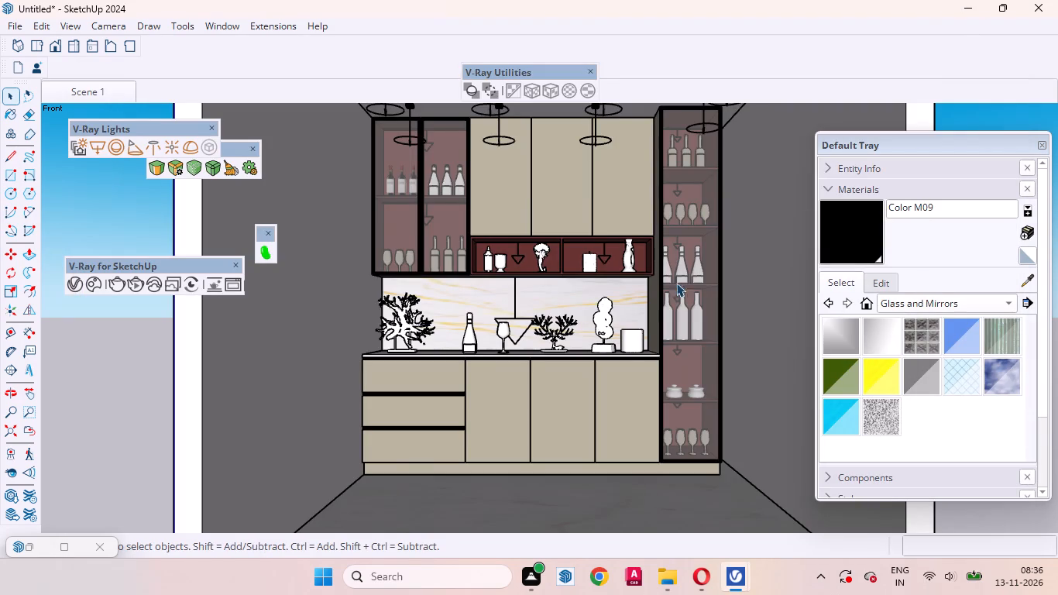
scroll(644, 377, down, 7)
middle_drag(490, 422, 709, 504)
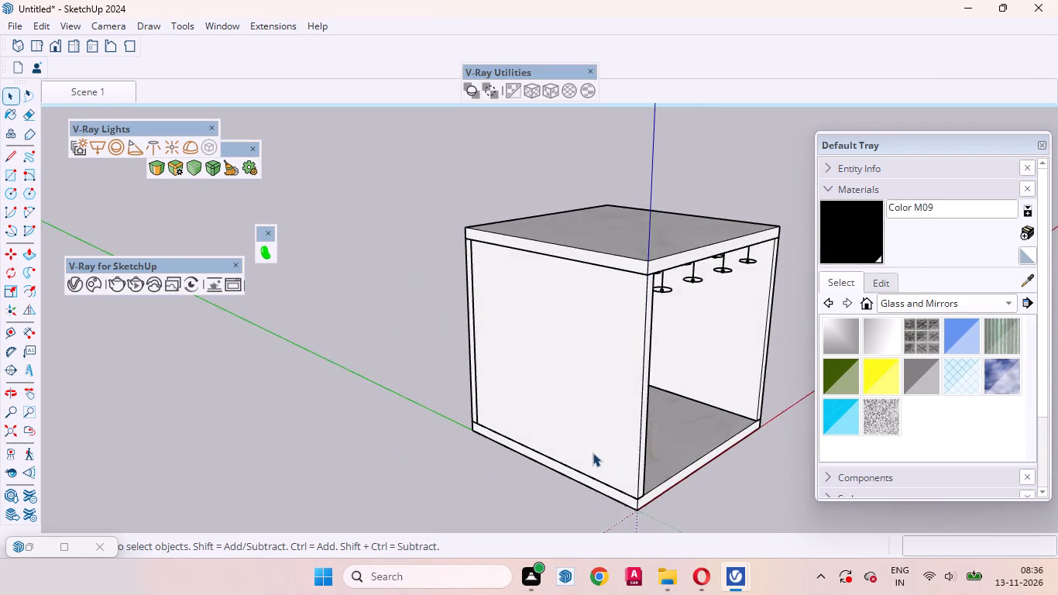
scroll(589, 452, up, 4)
click(590, 449)
scroll(643, 489, up, 4)
middle_drag(621, 494, 459, 489)
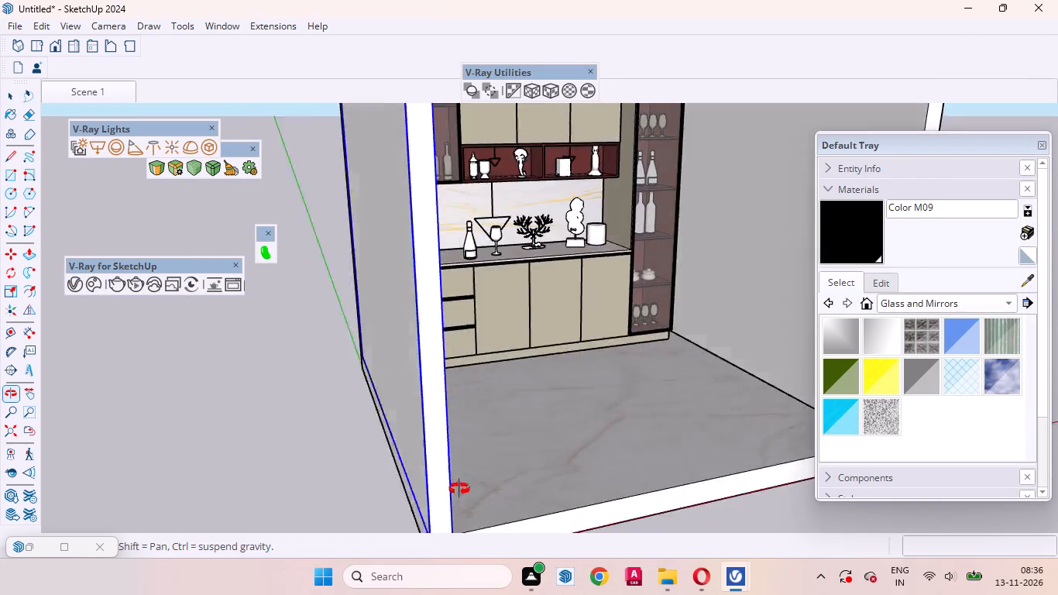
middle_drag(459, 489, 352, 468)
scroll(565, 425, down, 8)
middle_drag(469, 442, 507, 410)
scroll(507, 426, up, 3)
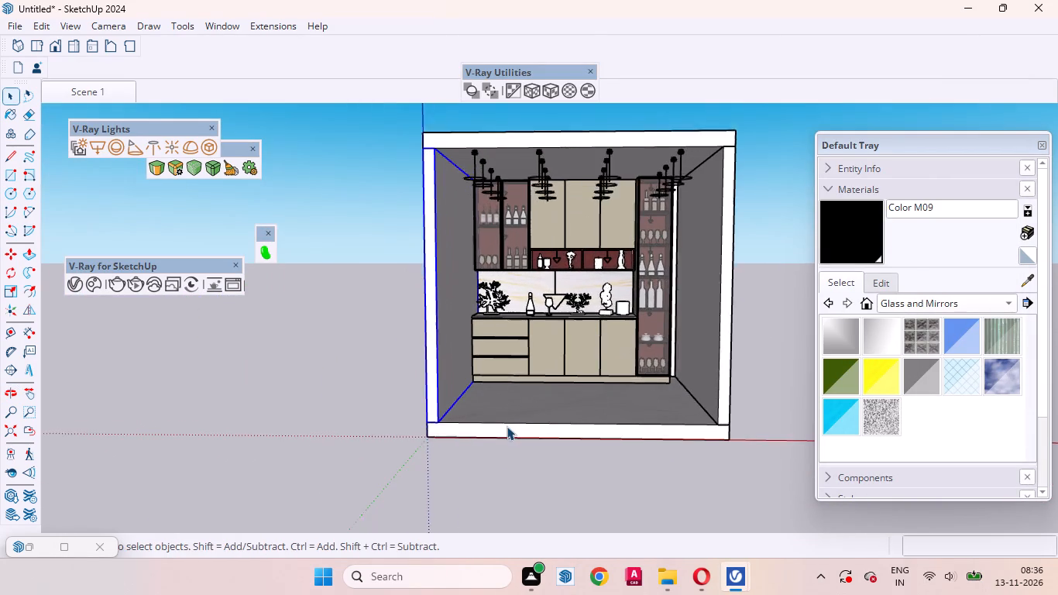
key(m)
scroll(524, 382, up, 6)
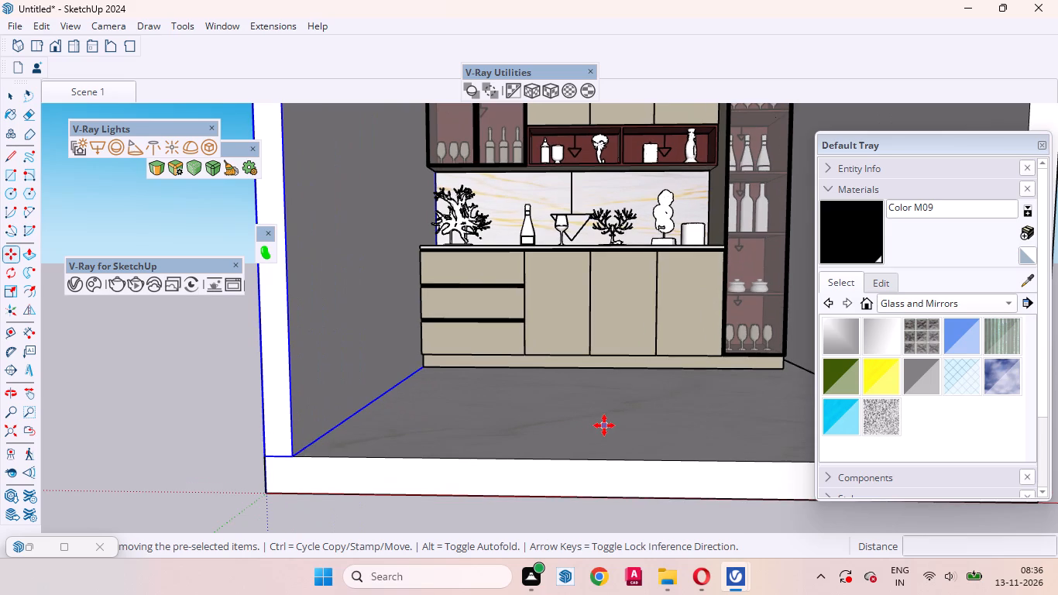
click(604, 425)
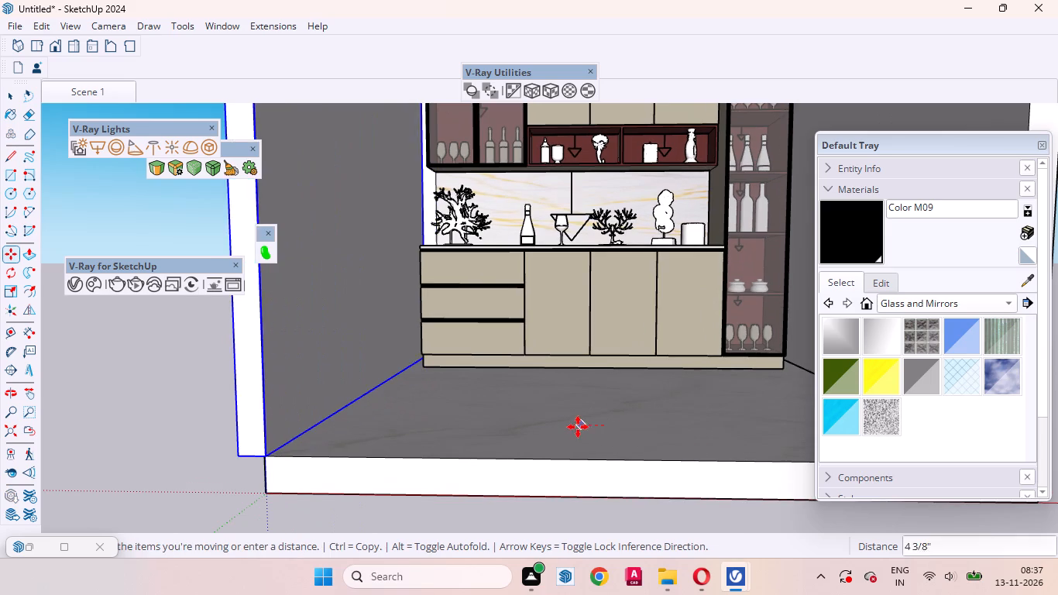
key(2)
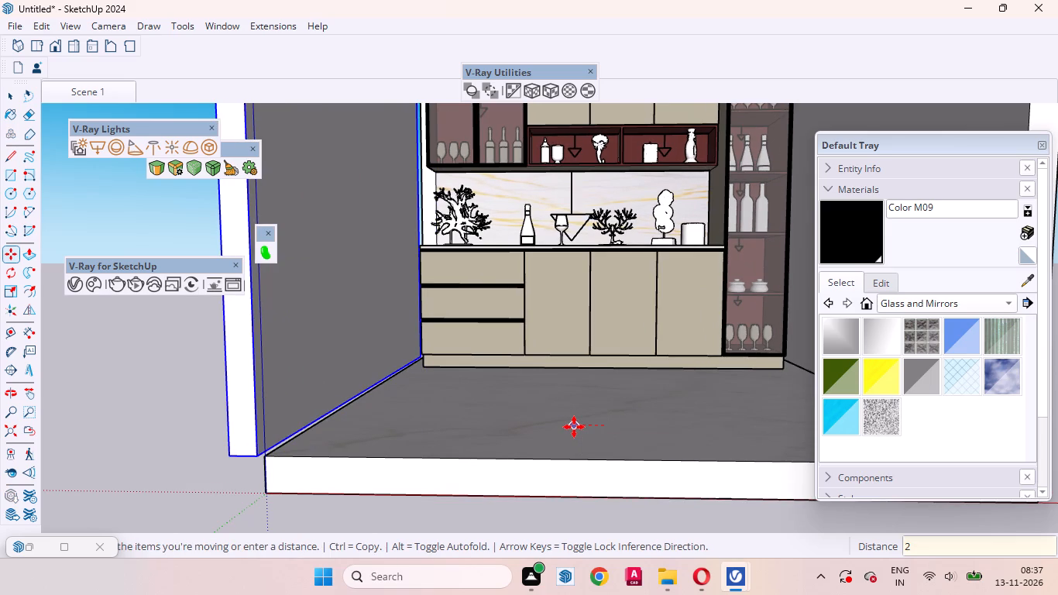
key(Return)
key(space)
scroll(452, 394, down, 4)
scroll(421, 177, up, 2)
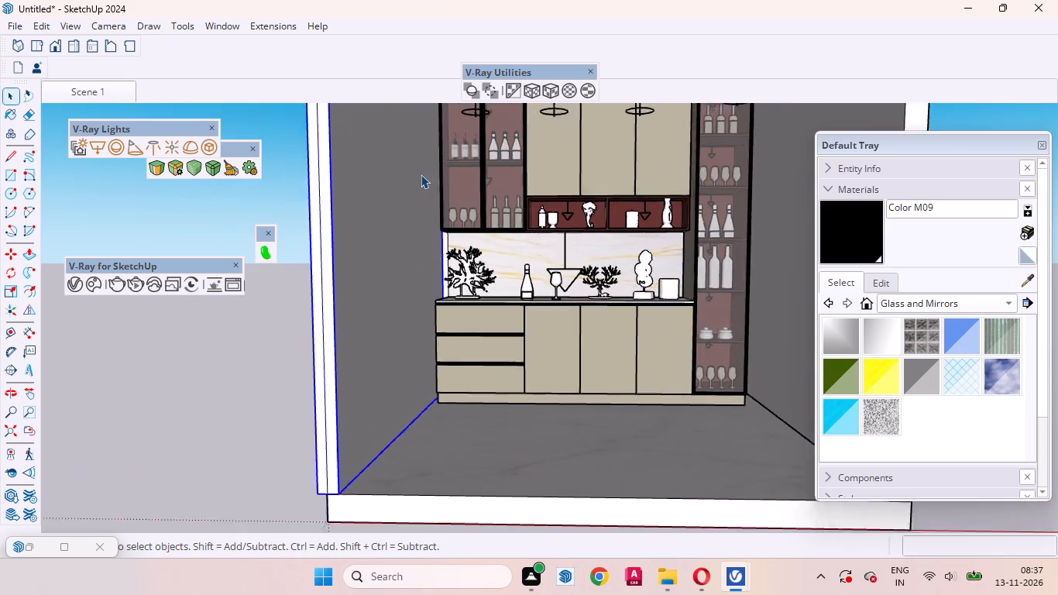
scroll(421, 174, up, 4)
middle_drag(444, 251, 465, 279)
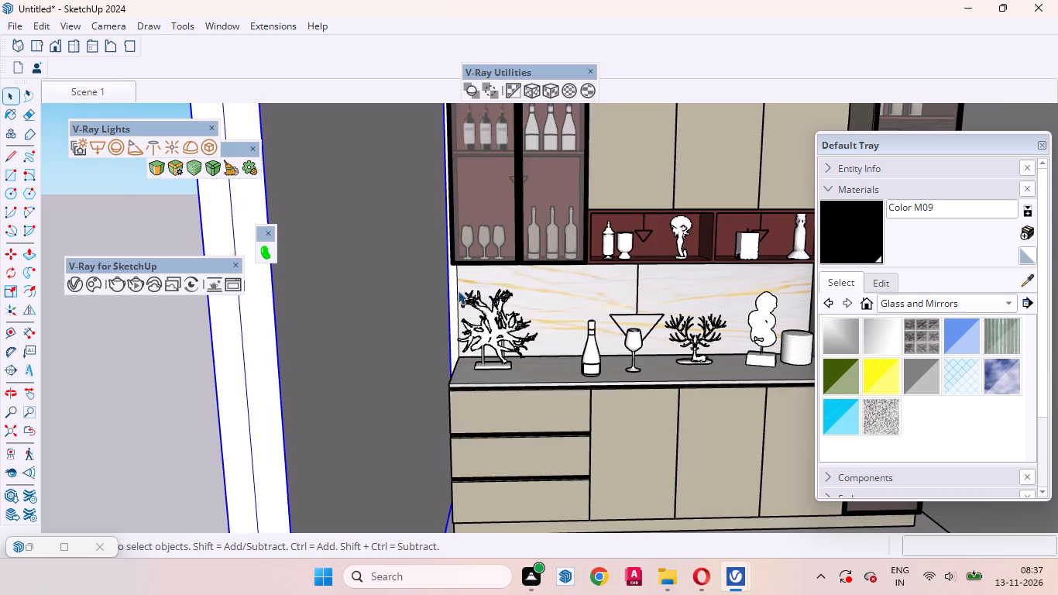
scroll(447, 298, down, 8)
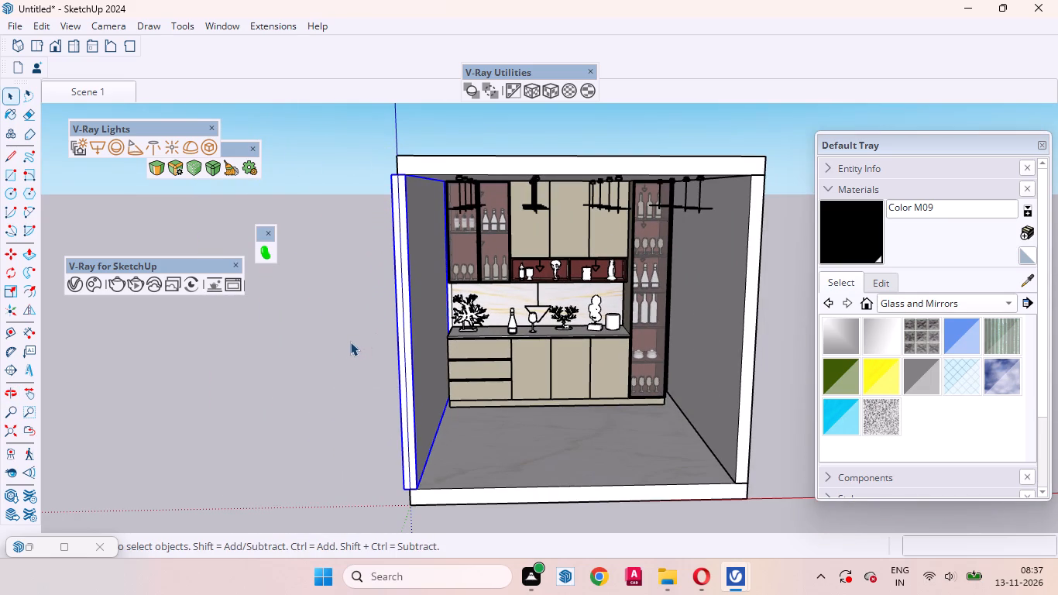
click(311, 458)
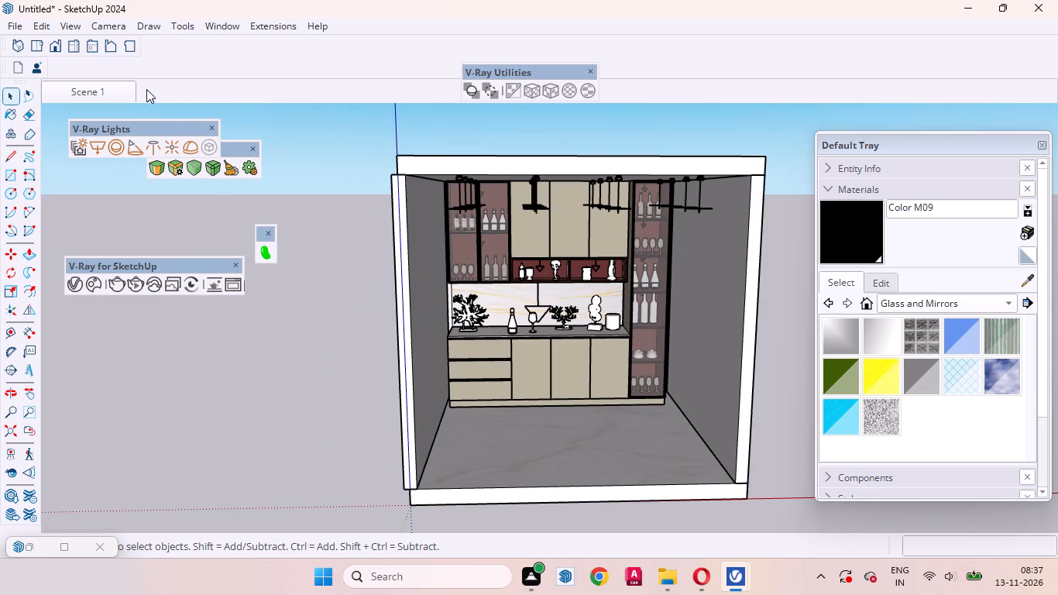
Return to the Scene 1 view, raise the V-Ray render quality to High+, and expand the advanced render parameters.
click(102, 88)
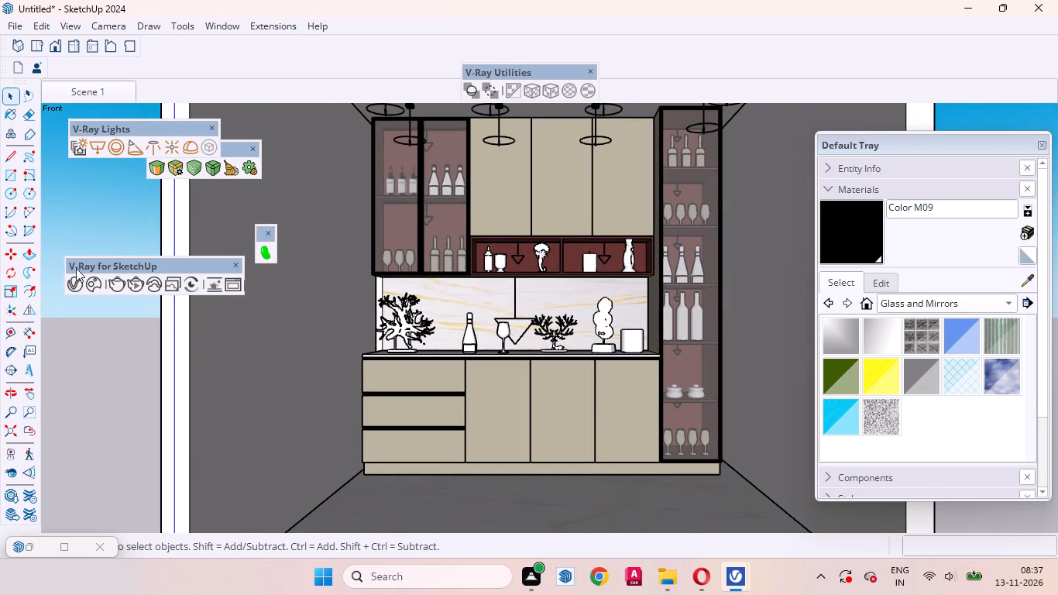
click(71, 284)
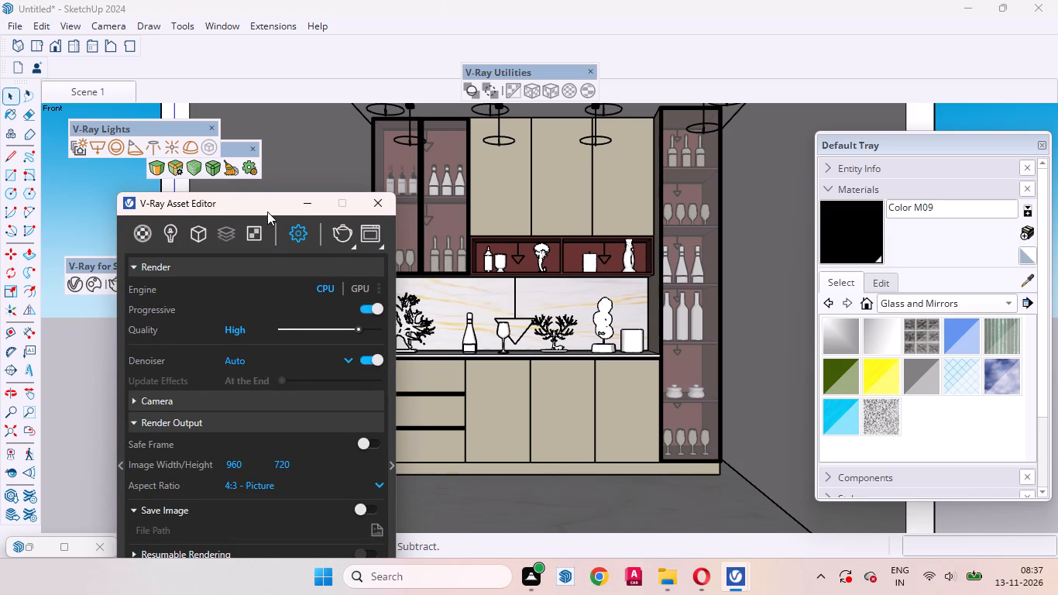
drag(267, 207, 344, 71)
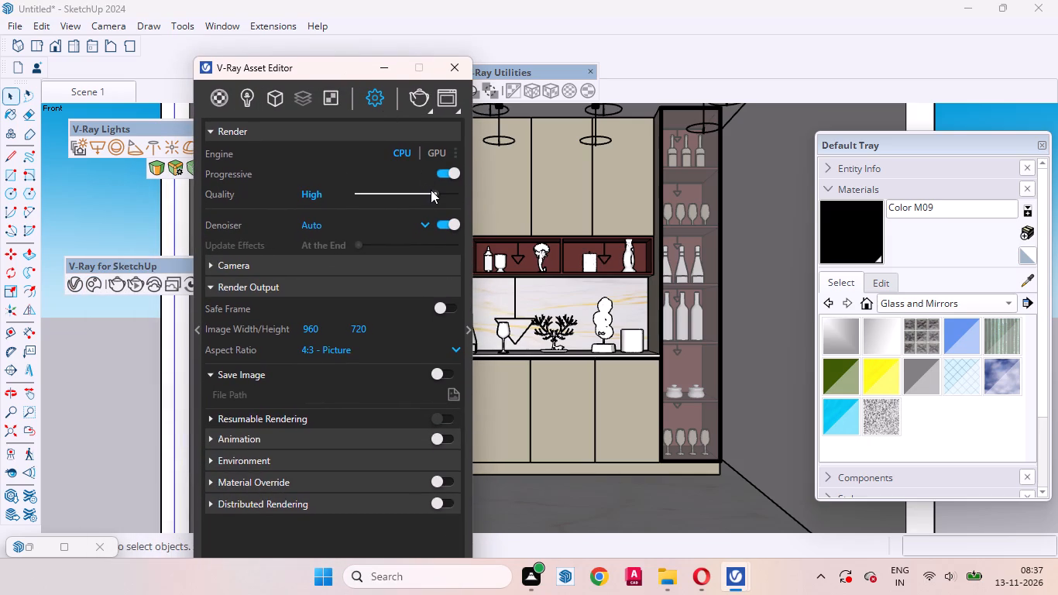
drag(434, 191, 443, 191)
drag(438, 193, 448, 193)
click(465, 334)
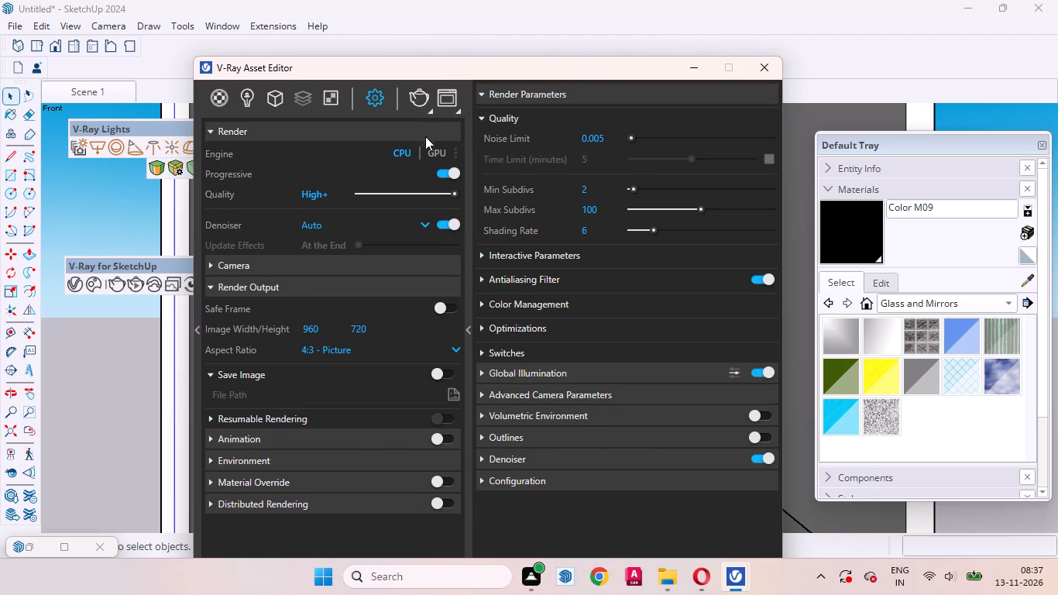
Test-render Scene 1 at the High+ quality, stop the render early, and minimize the frame buffer.
click(420, 98)
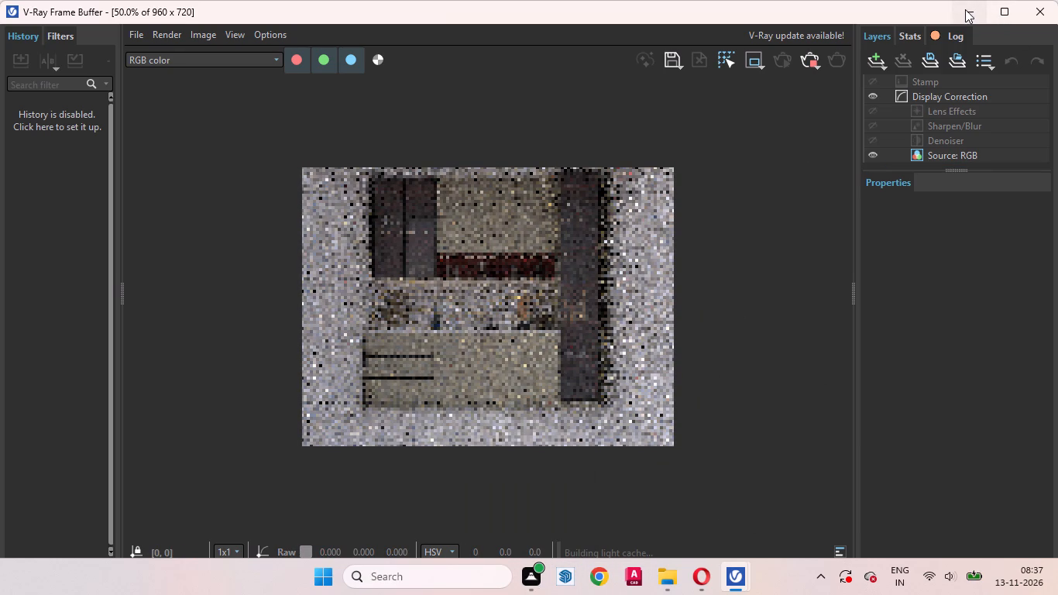
click(805, 57)
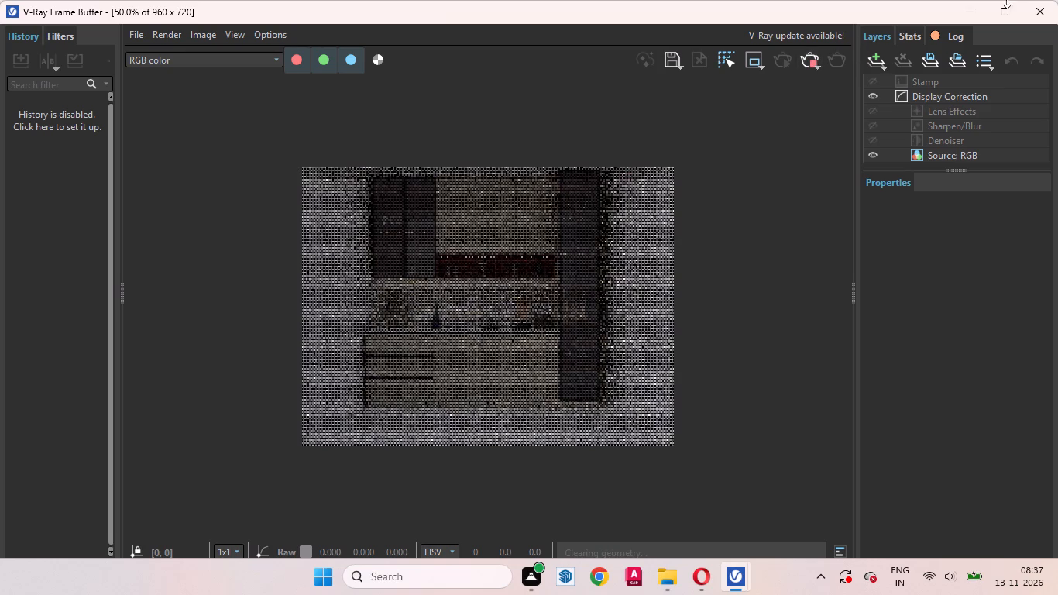
click(969, 12)
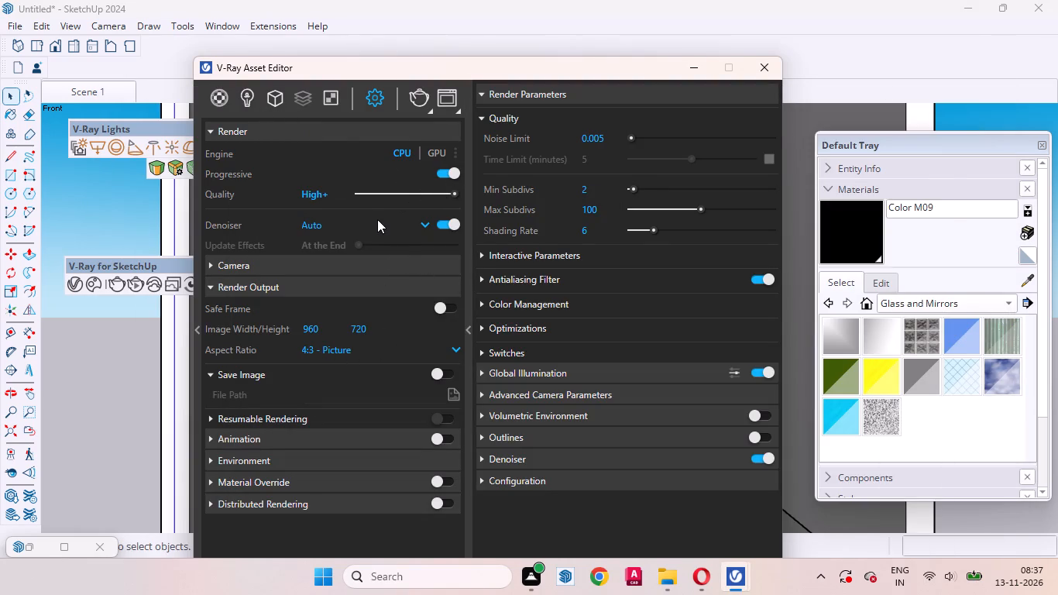
Set the camera's Exposure Value (EV) to 13.36 in the V-Ray render settings.
click(266, 266)
click(367, 358)
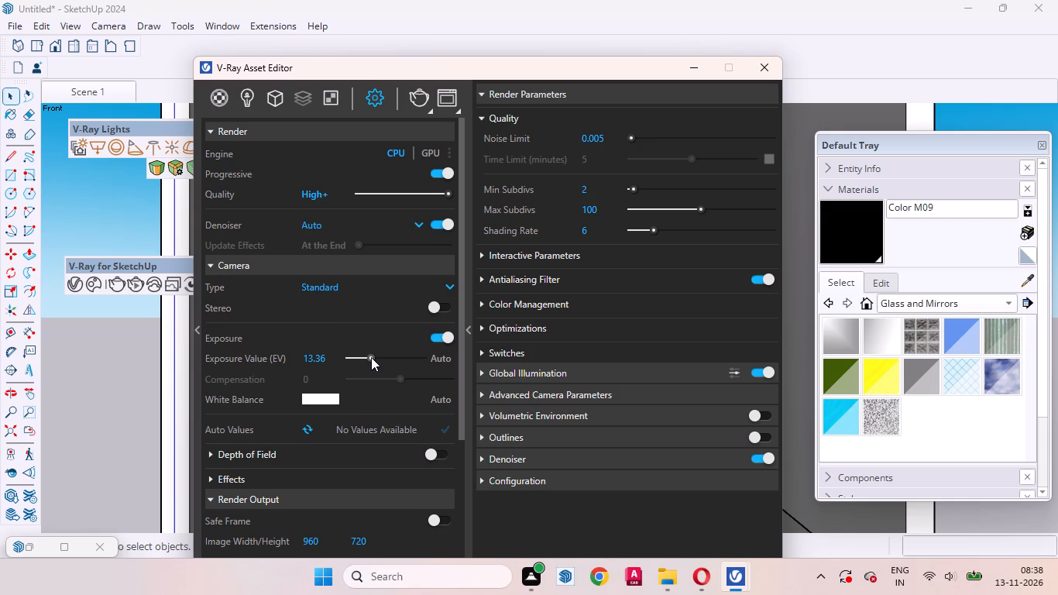
Render Scene 1 again, examine the cabinets, shelves and walls up close in the frame buffer, and stop the render early.
click(93, 91)
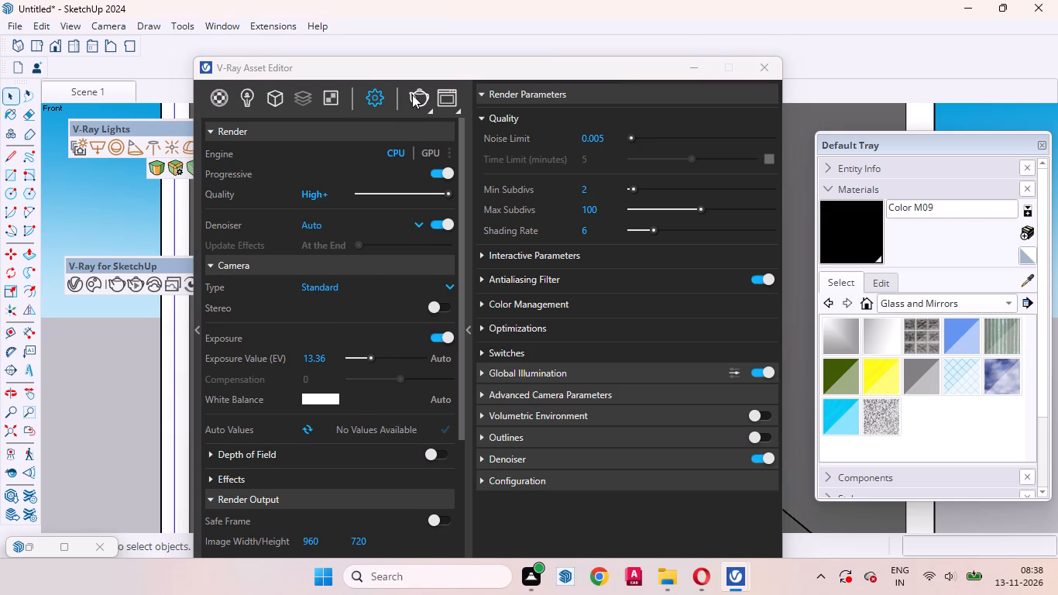
click(412, 95)
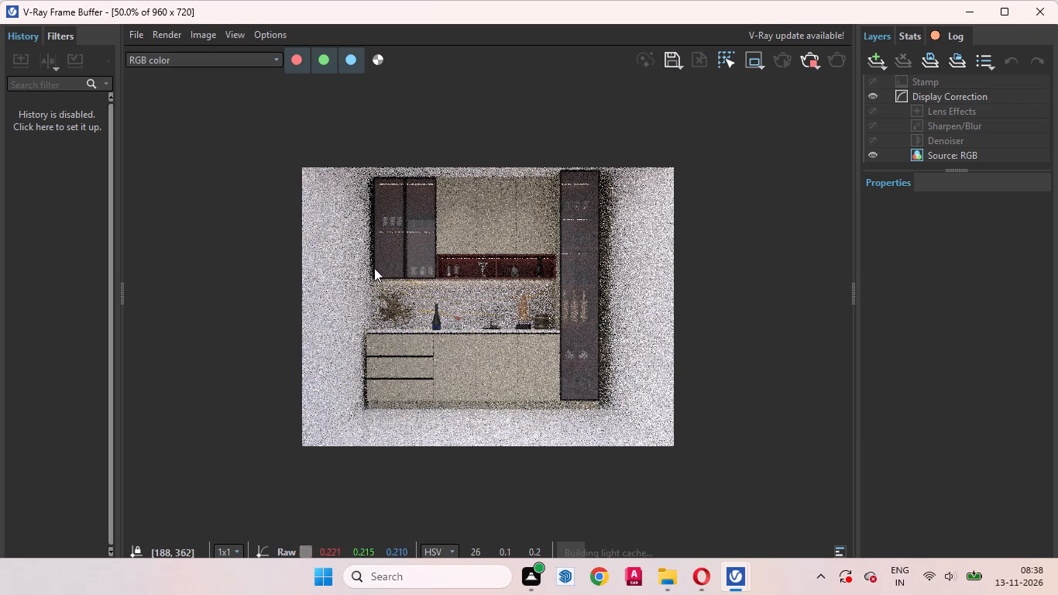
scroll(369, 185, up, 1)
scroll(371, 201, down, 1)
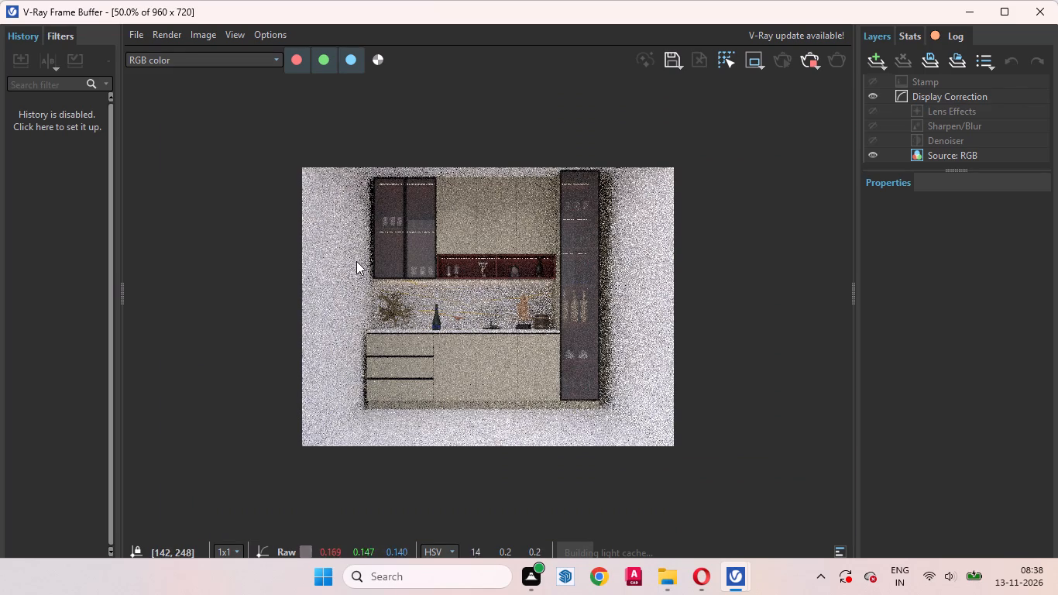
scroll(366, 212, up, 1)
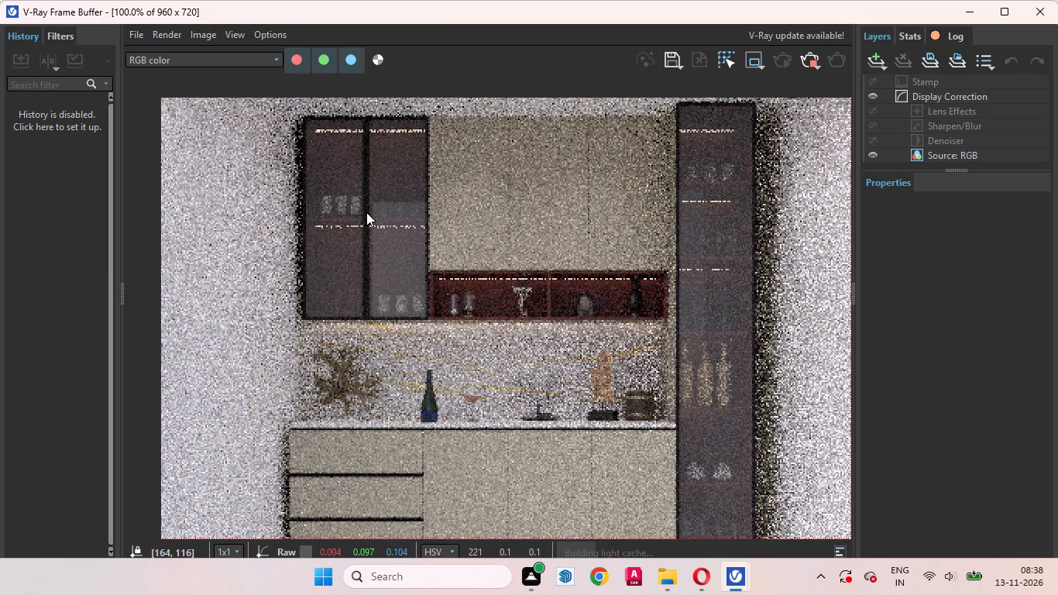
scroll(456, 277, down, 1)
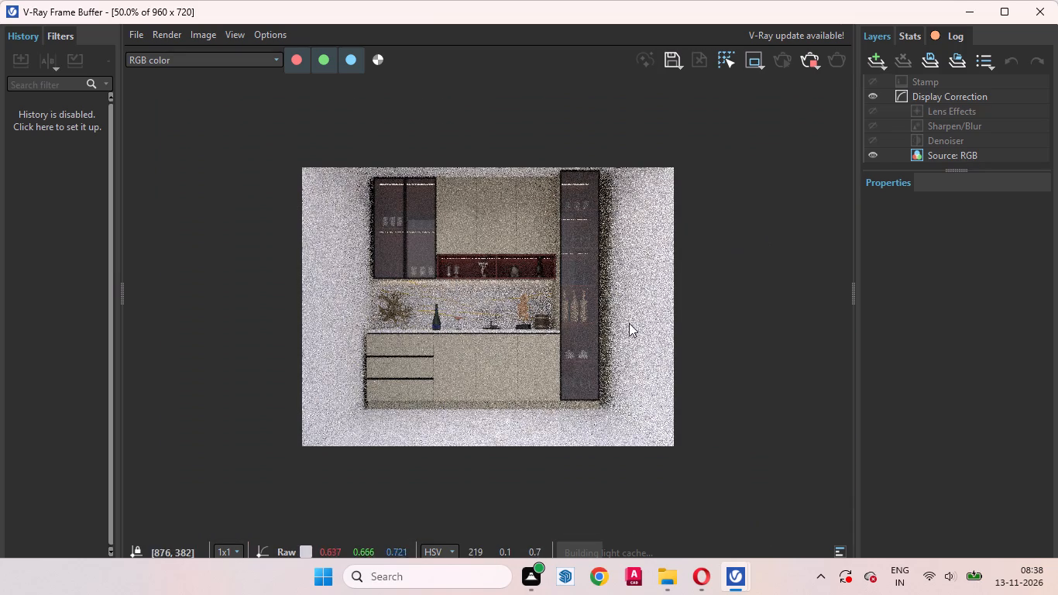
scroll(353, 380, up, 1)
scroll(556, 384, down, 1)
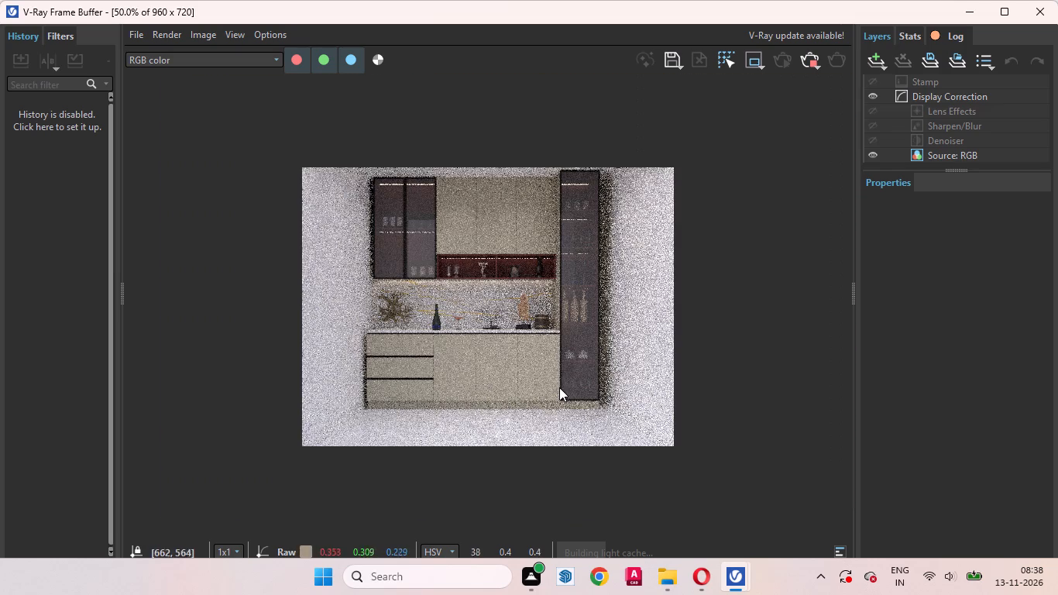
scroll(384, 222, up, 1)
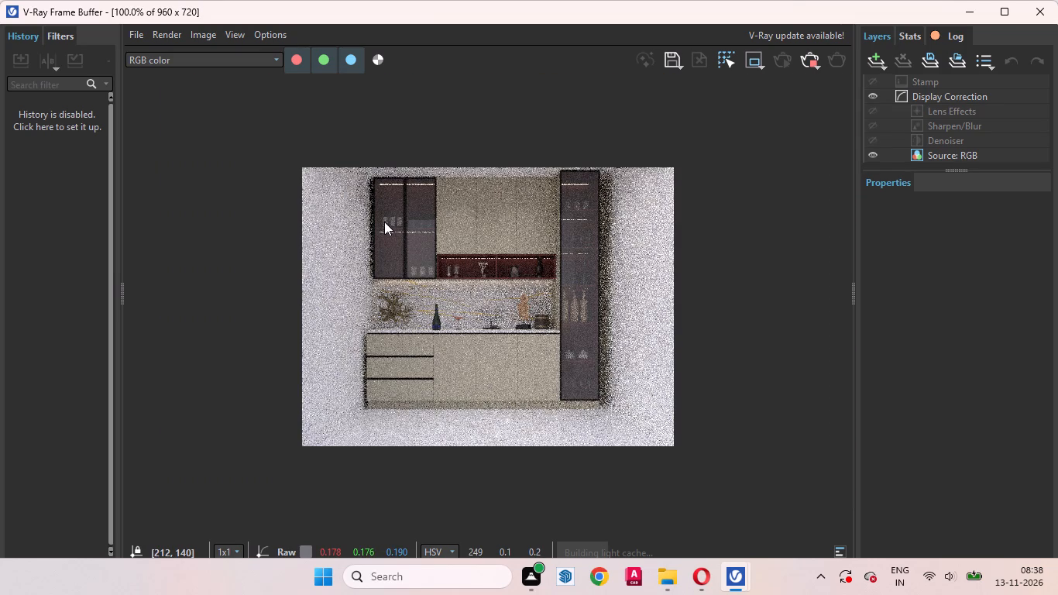
scroll(497, 285, down, 1)
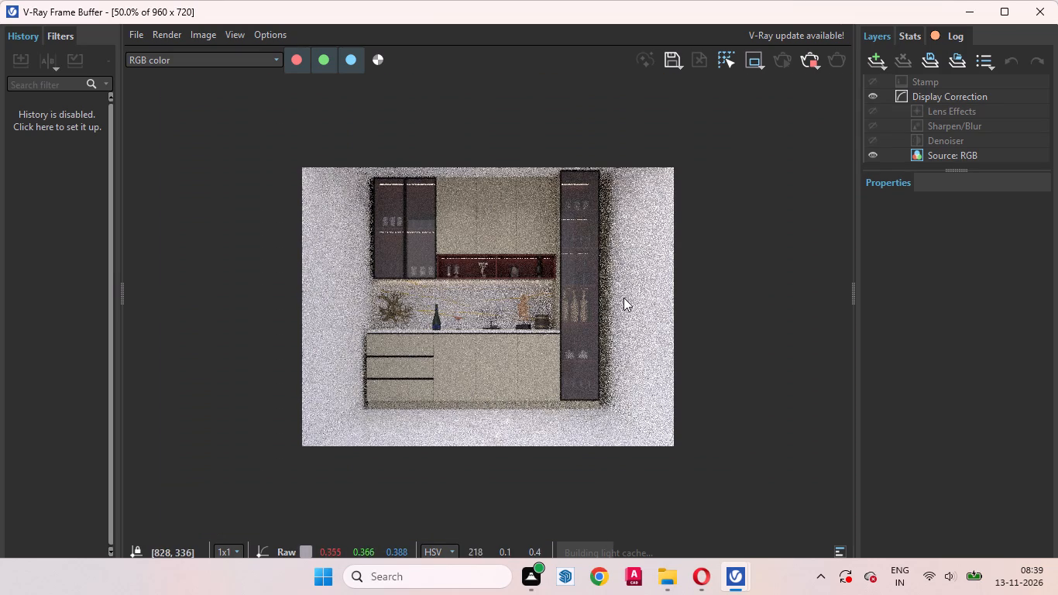
click(807, 53)
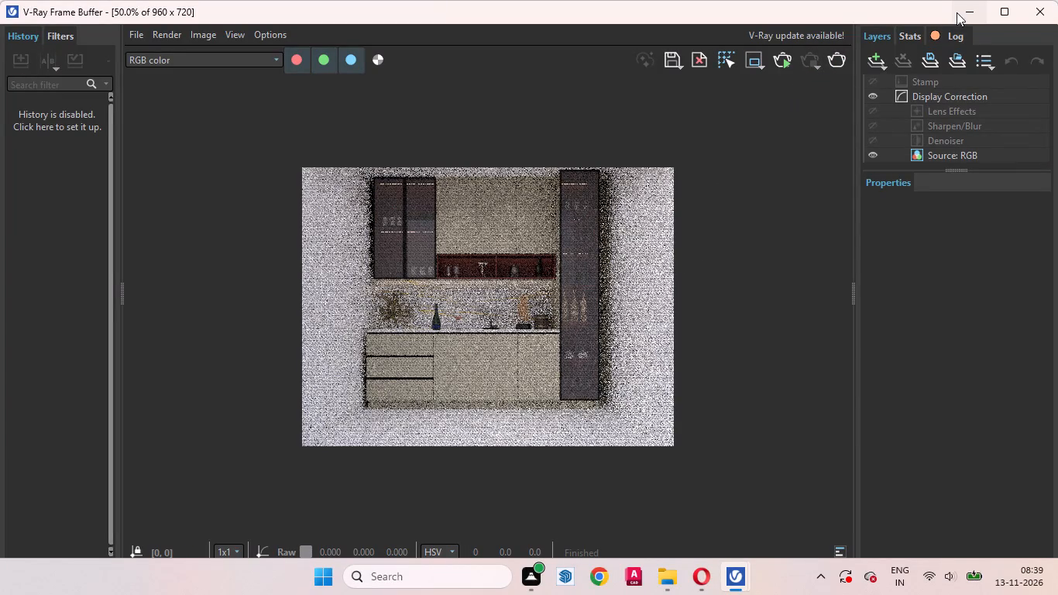
click(960, 11)
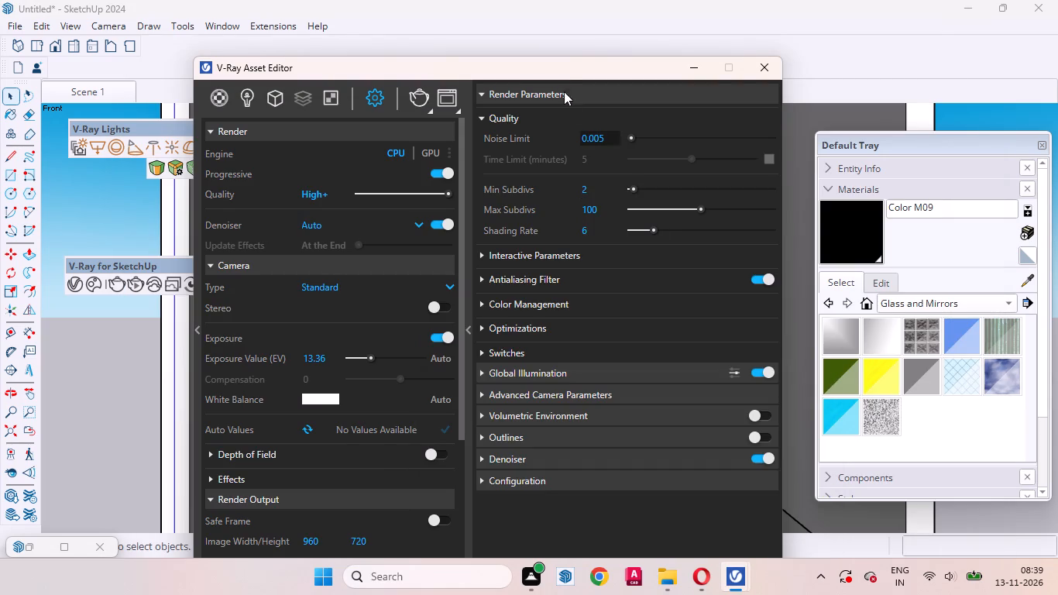
Extend the floor slab outward by 4' beyond the left side wall with Push/Pull.
drag(548, 72, 736, 135)
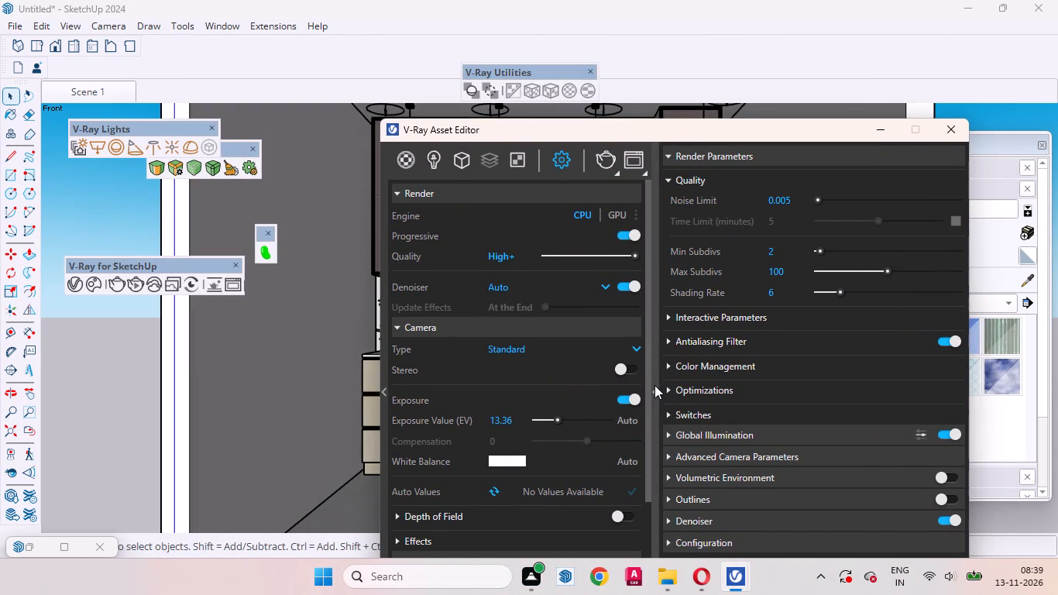
click(654, 385)
click(569, 129)
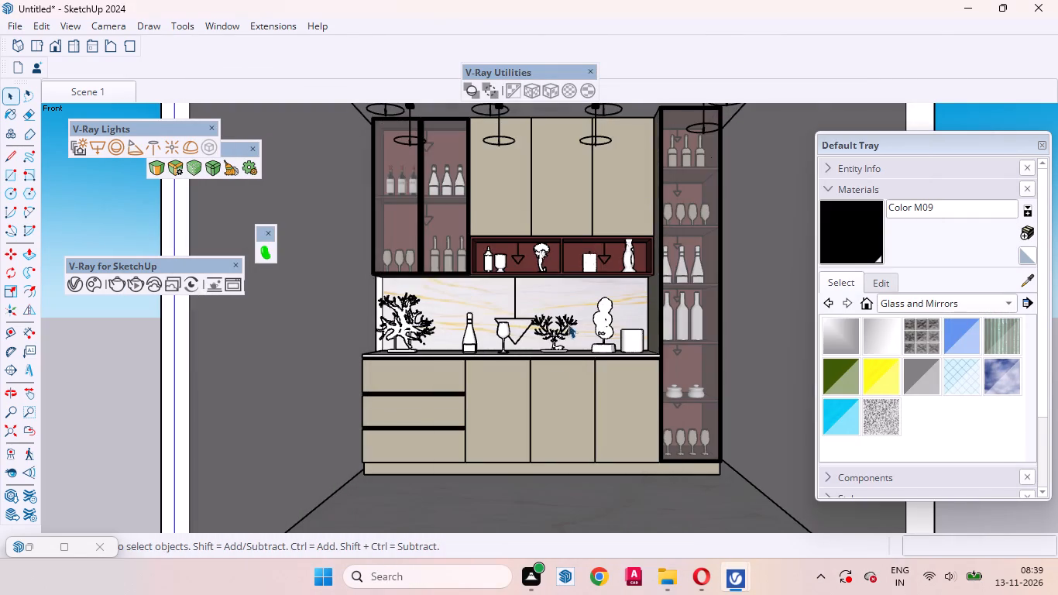
scroll(515, 370, down, 8)
middle_drag(436, 442, 593, 439)
scroll(515, 449, up, 2)
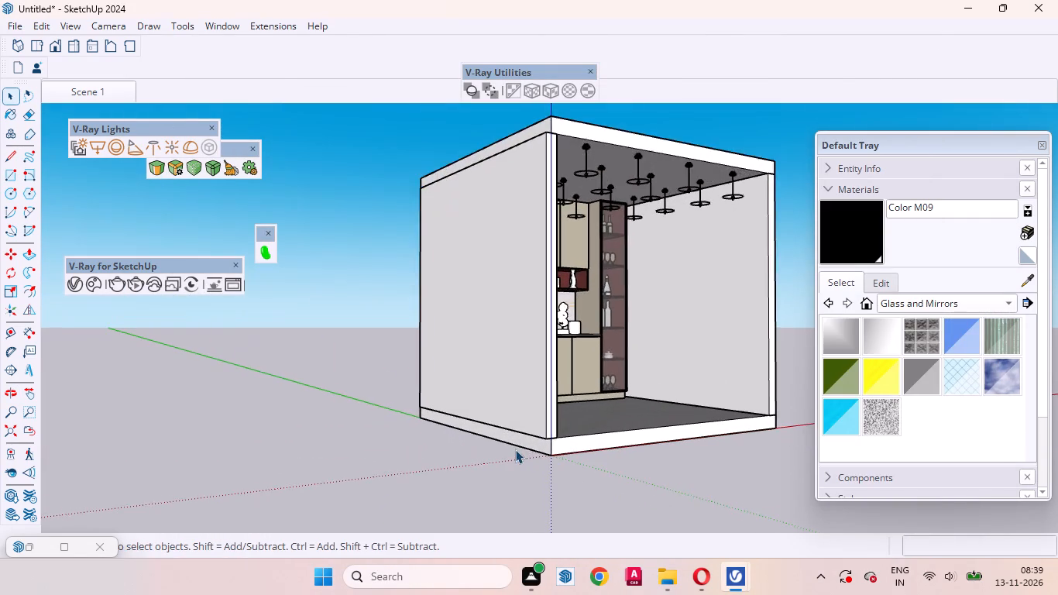
scroll(515, 449, up, 4)
triple_click(532, 445)
click(527, 443)
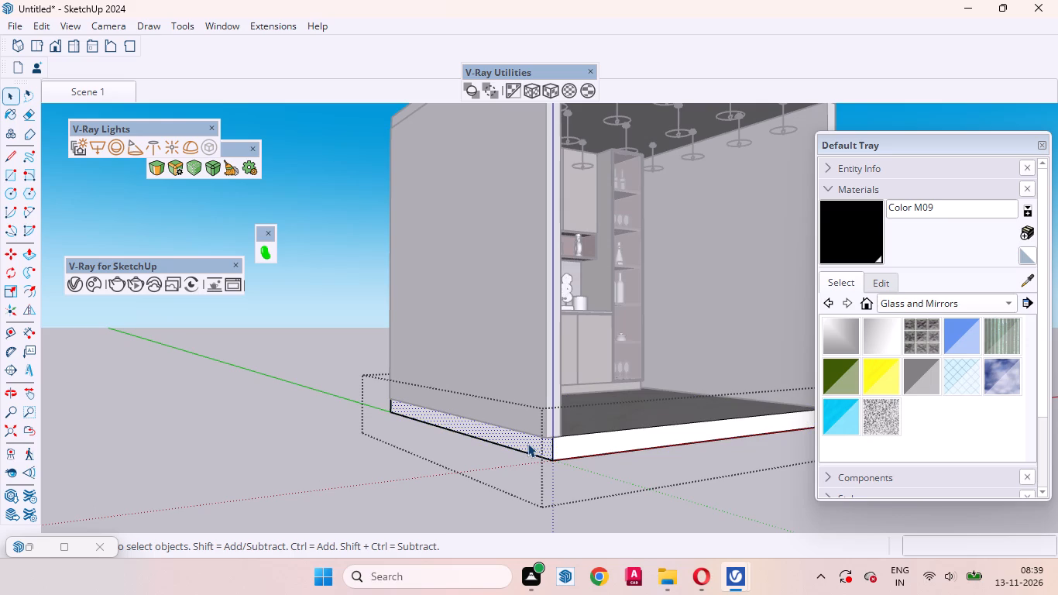
key(p)
click(527, 443)
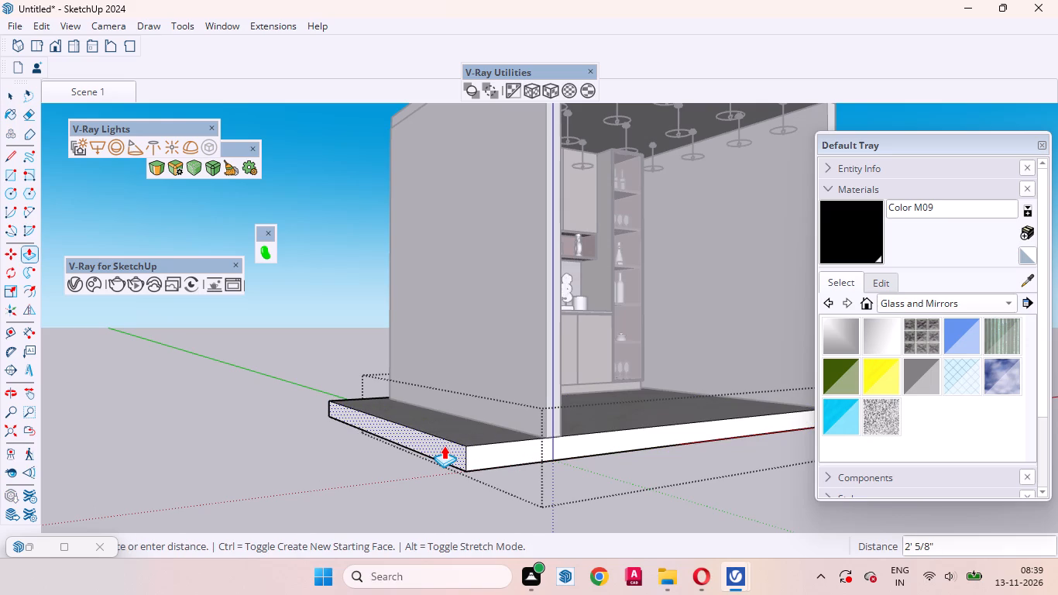
text(4')
key(Return)
key(space)
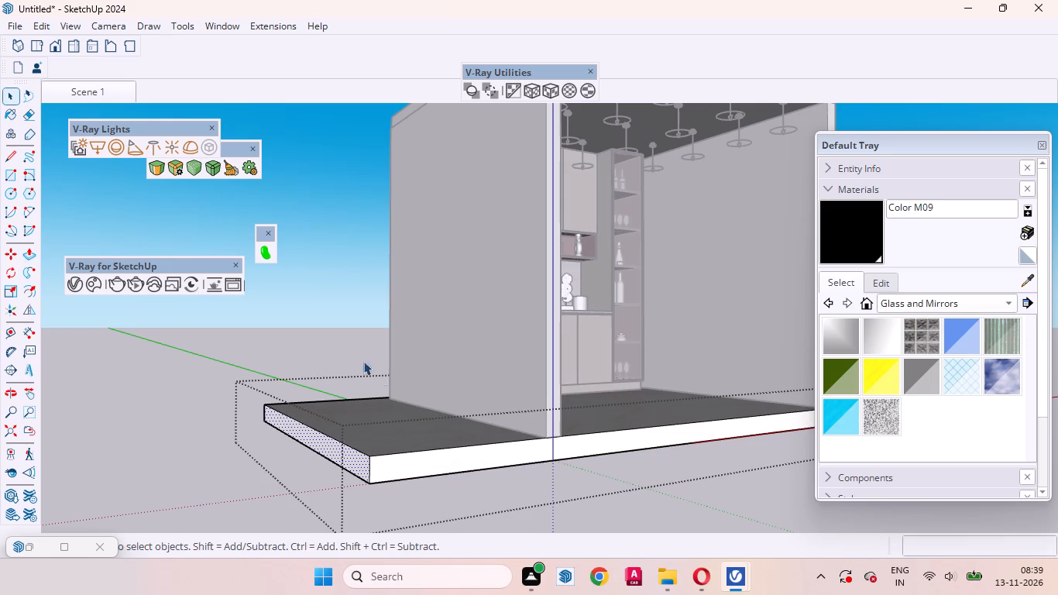
Move the left side wall outward about 3' 10" to the outer edge of the extended floor.
click(307, 317)
click(478, 348)
middle_drag(514, 411, 449, 462)
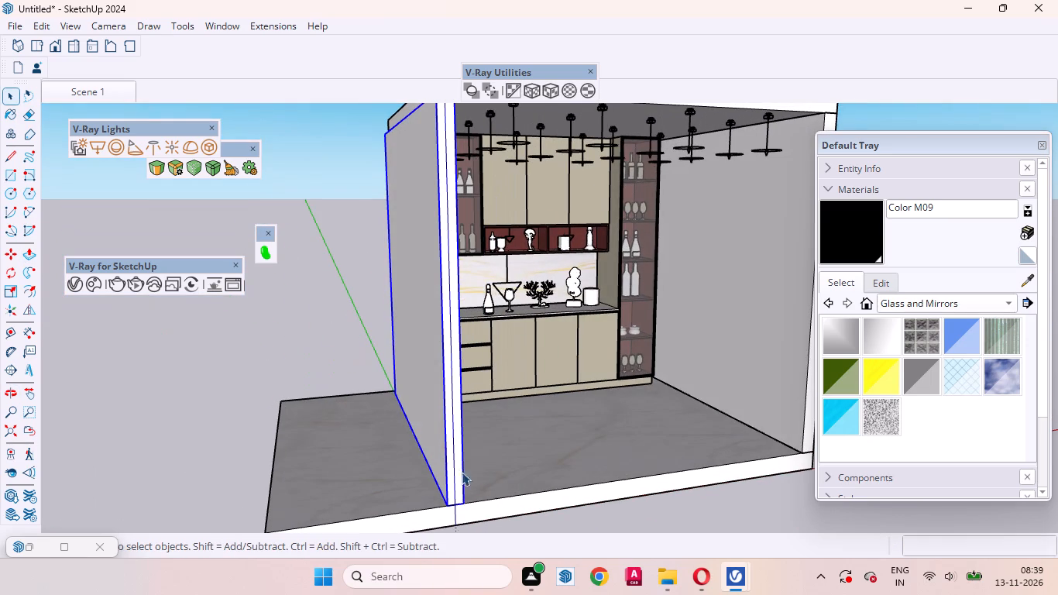
key(m)
scroll(522, 414, down, 4)
scroll(428, 513, up, 3)
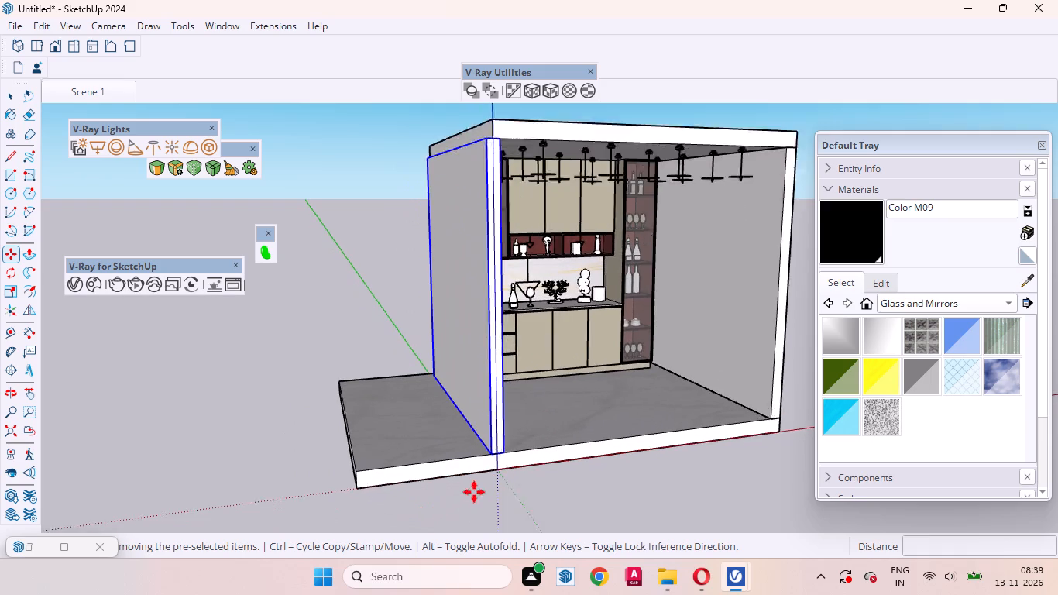
scroll(474, 492, up, 3)
click(514, 439)
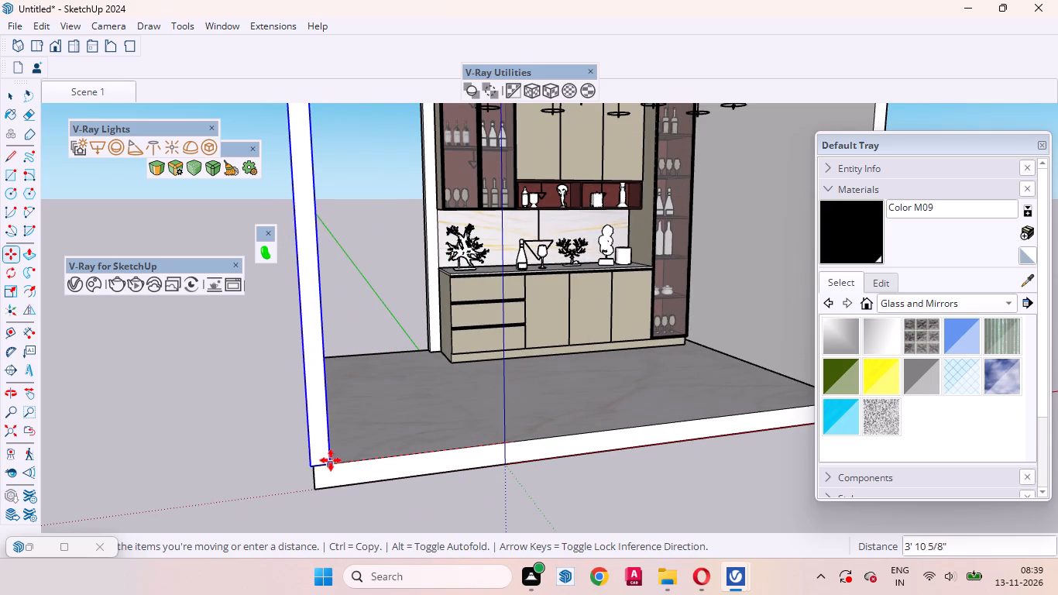
click(333, 459)
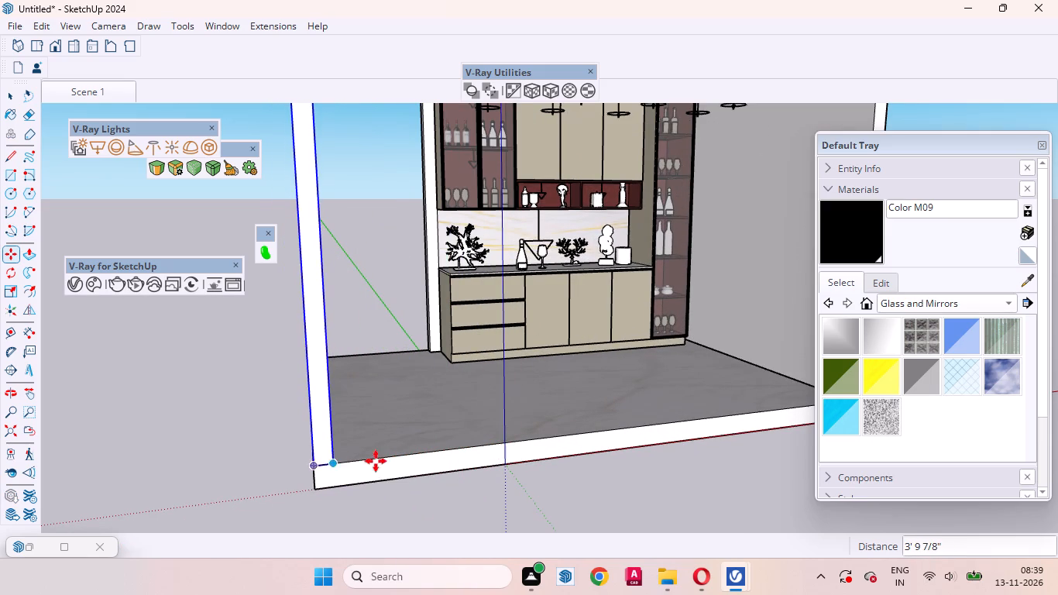
key(space)
Push/Pull the back wall's exposed end face out to the relocated left side wall to close the gap.
middle_drag(280, 444, 640, 428)
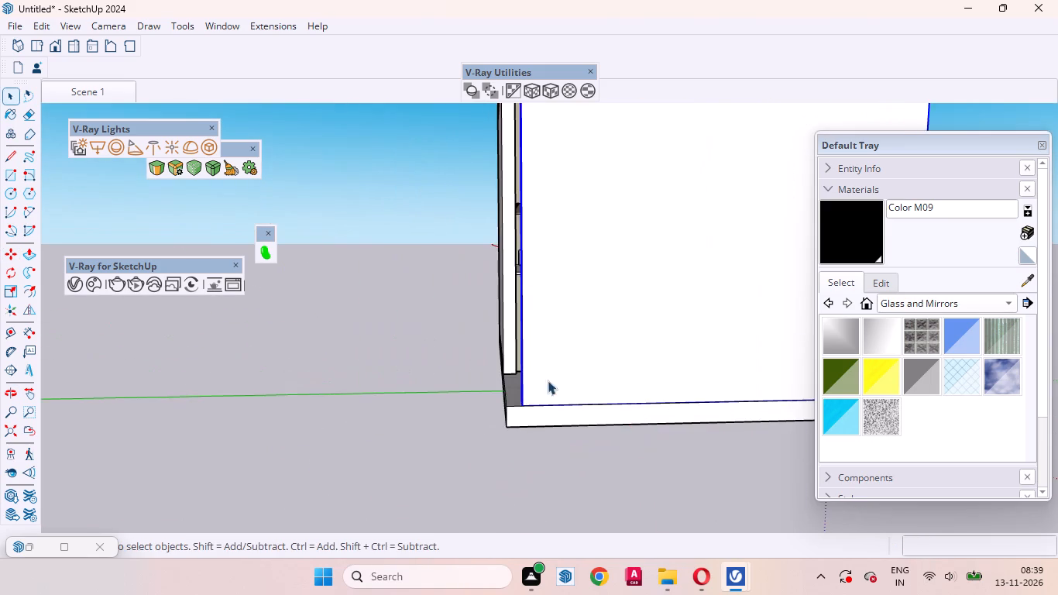
scroll(538, 369, up, 5)
double_click(504, 336)
click(501, 331)
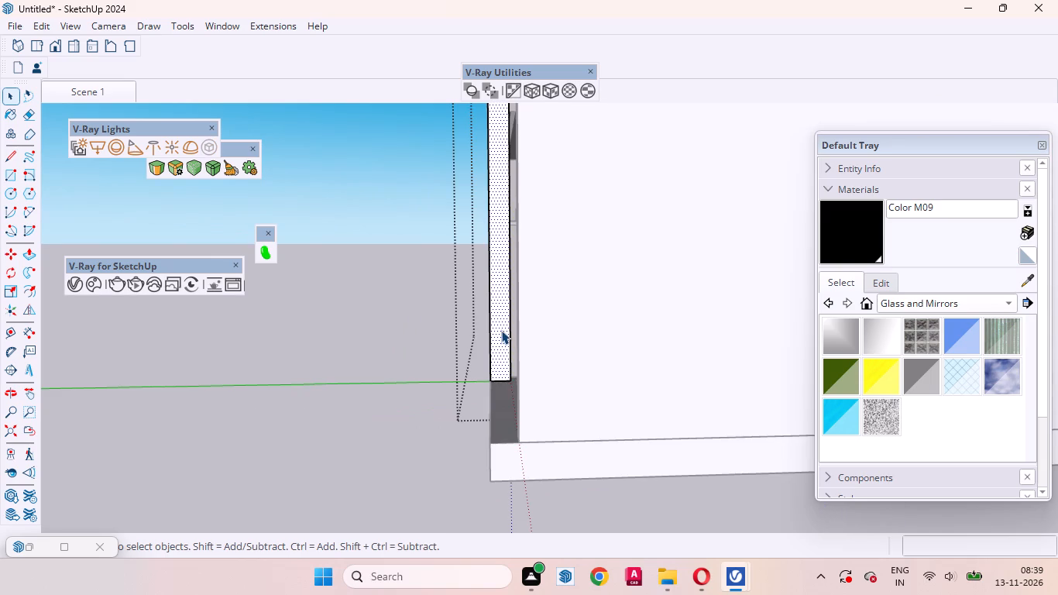
key(p)
click(501, 330)
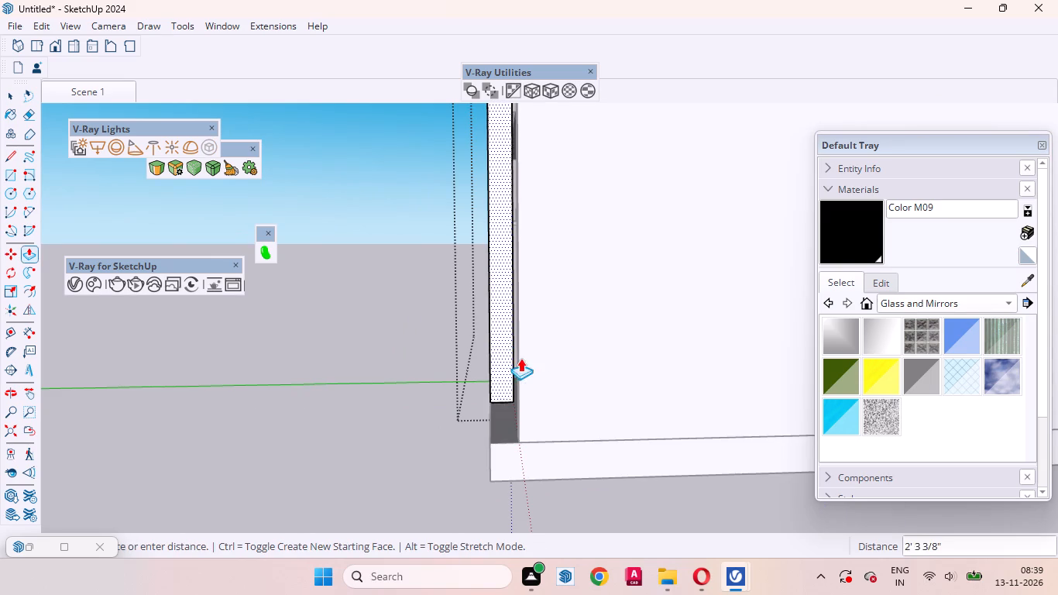
click(574, 333)
key(space)
click(356, 435)
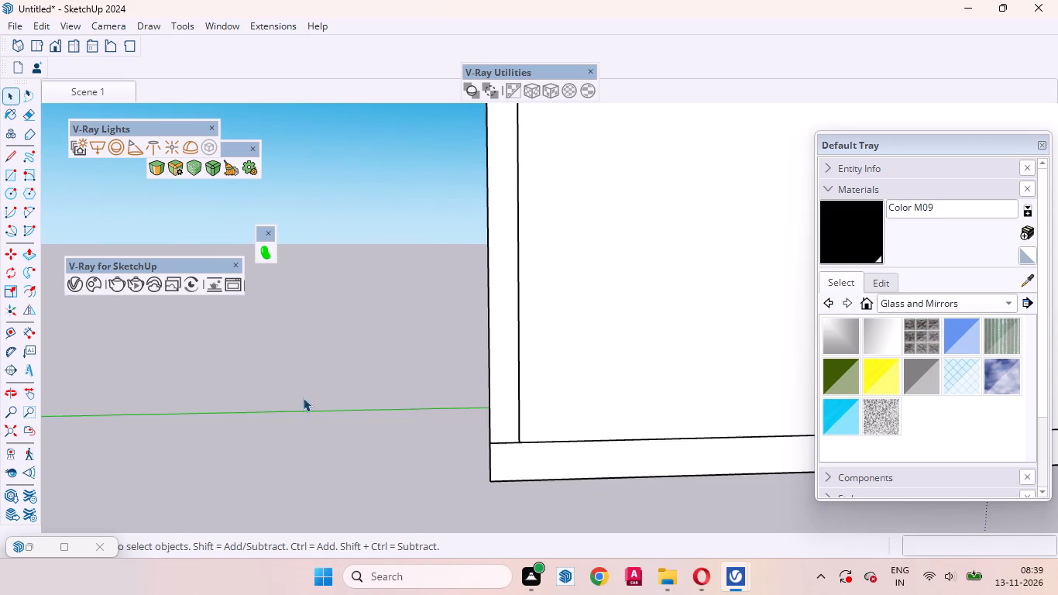
Check the widened room in Scene 1 and extend the ceiling slab's left edge to the relocated side wall.
click(85, 93)
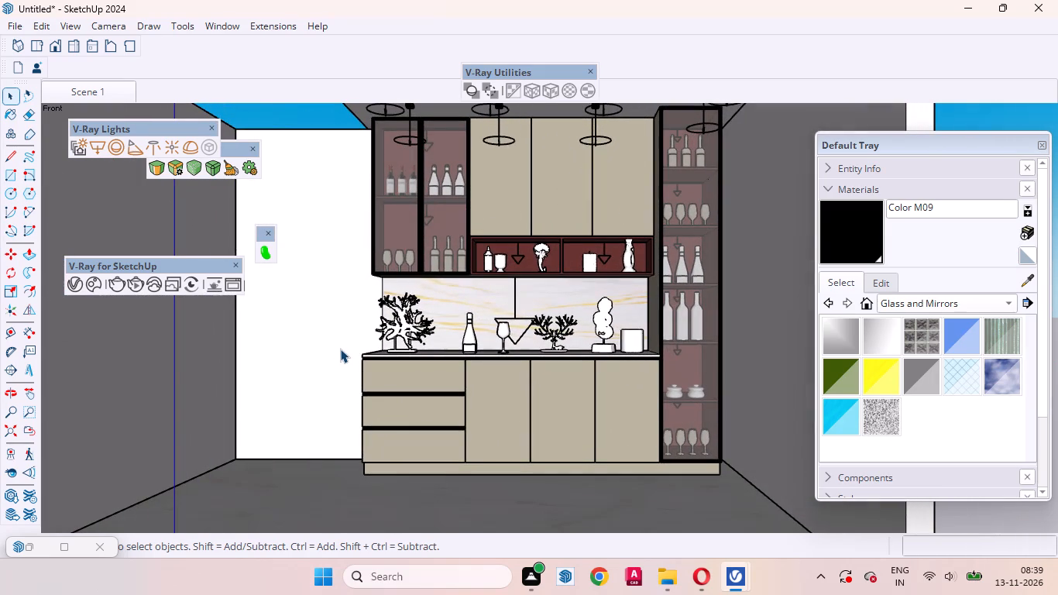
scroll(605, 385, down, 3)
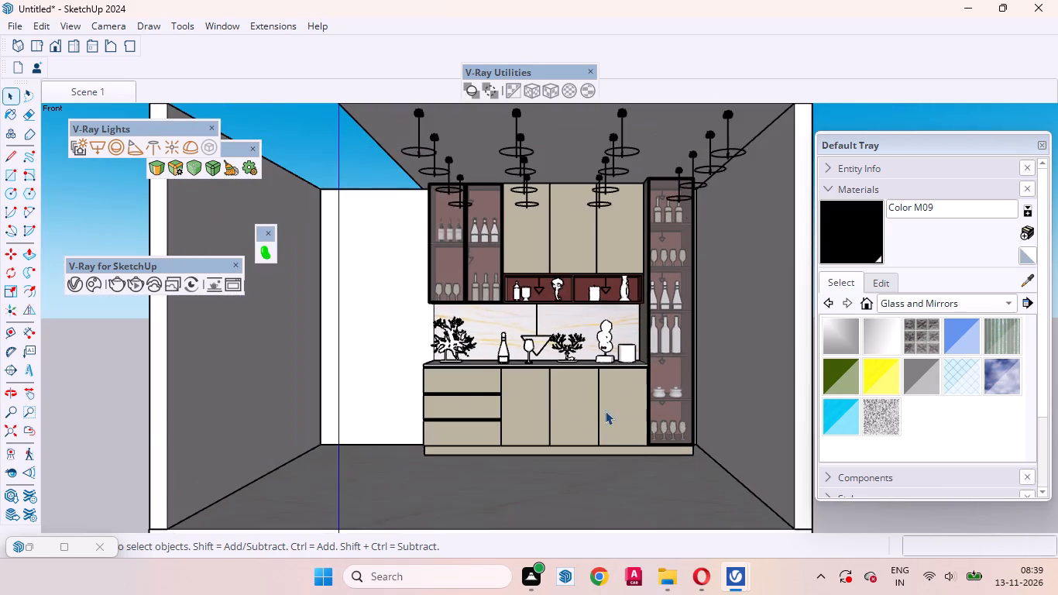
scroll(552, 411, down, 7)
middle_drag(380, 317, 608, 384)
scroll(570, 320, up, 2)
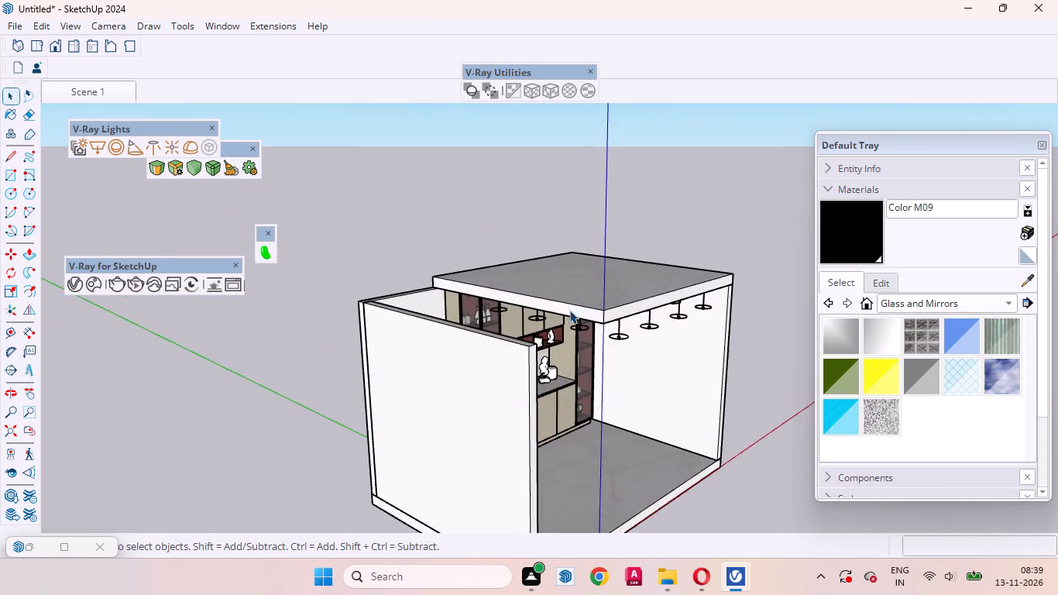
scroll(569, 310, up, 6)
click(560, 308)
click(541, 311)
click(541, 311)
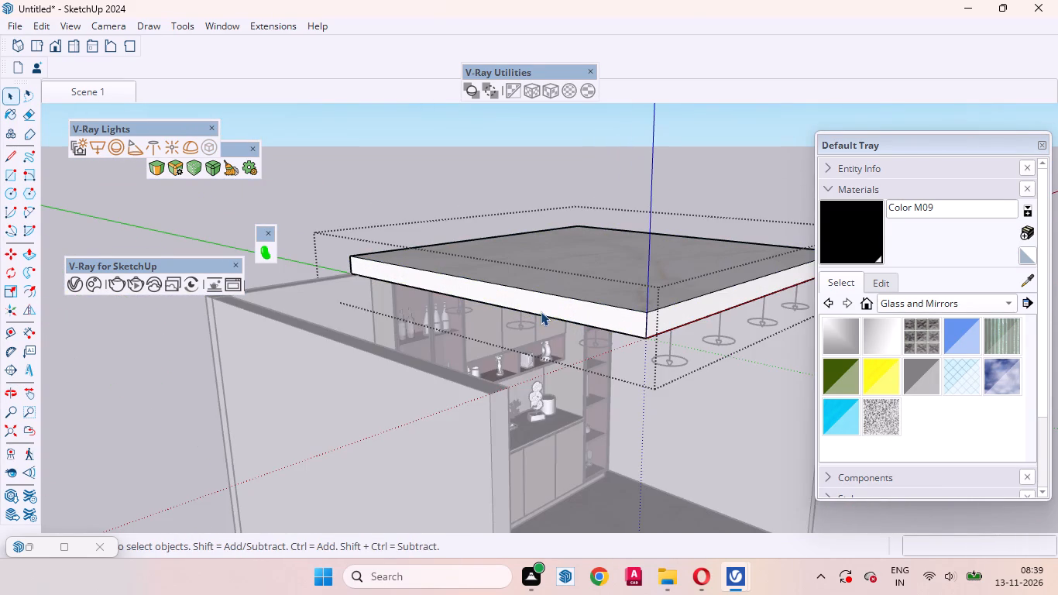
click(551, 309)
key(p)
click(551, 309)
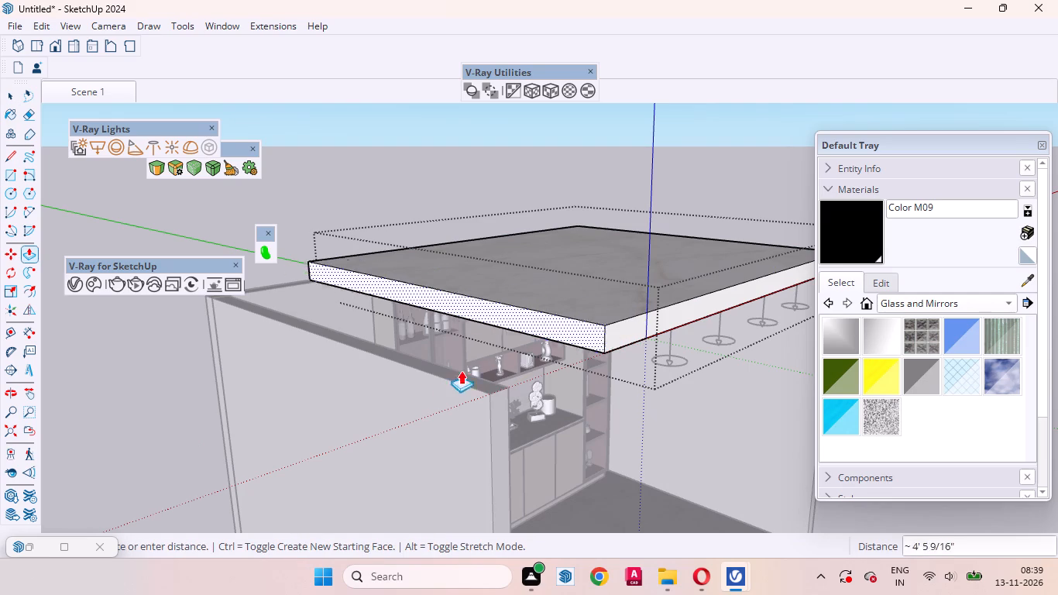
click(456, 383)
key(space)
click(168, 429)
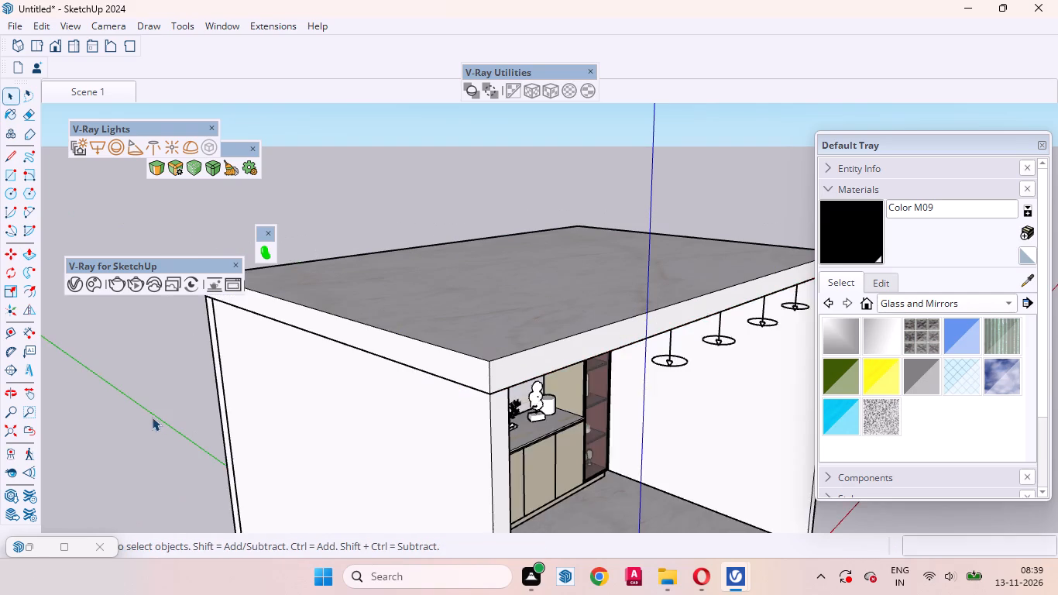
Copy the leftmost row of four ceiling spotlights 2' toward the relocated left side wall.
scroll(152, 417, down, 7)
middle_drag(359, 431, 293, 294)
scroll(389, 298, up, 2)
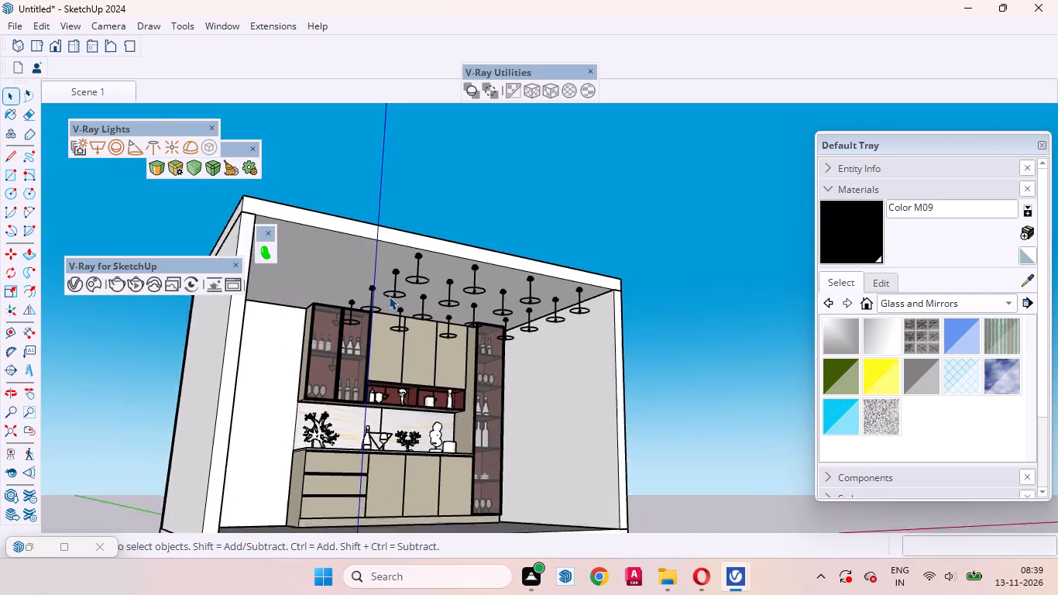
scroll(389, 296, up, 4)
scroll(337, 409, down, 6)
middle_drag(381, 401, 336, 331)
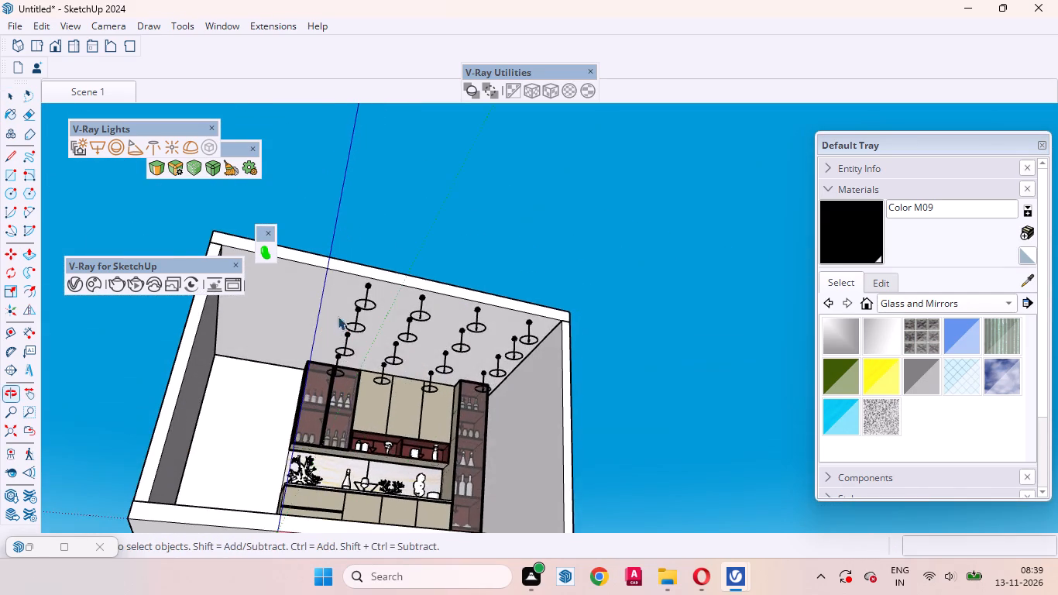
scroll(358, 308, up, 5)
ctrl+click(369, 277)
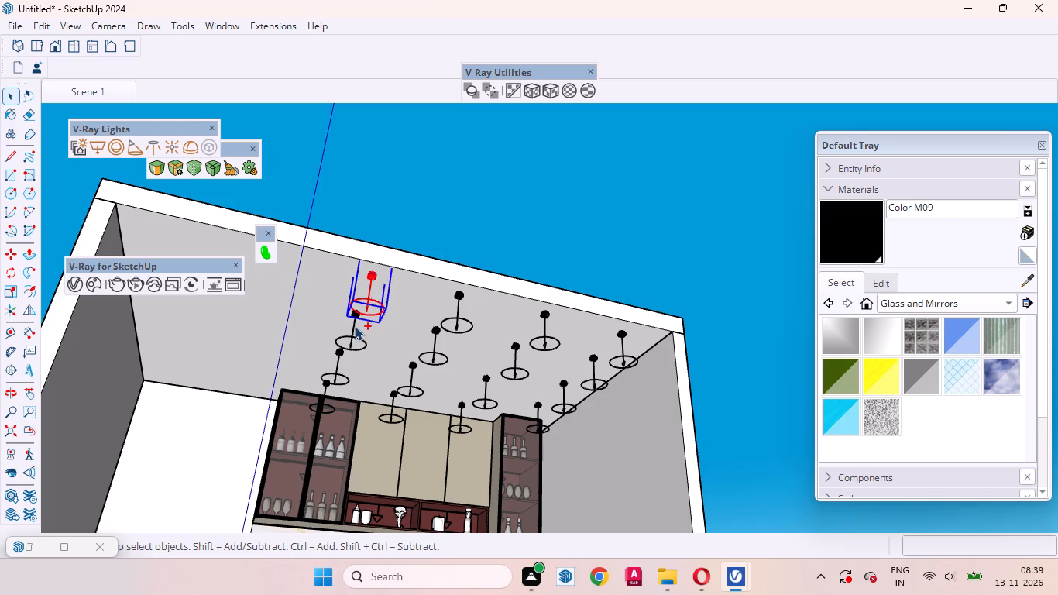
ctrl+scroll(452, 460, down, 3)
ctrl+scroll(310, 347, up, 9)
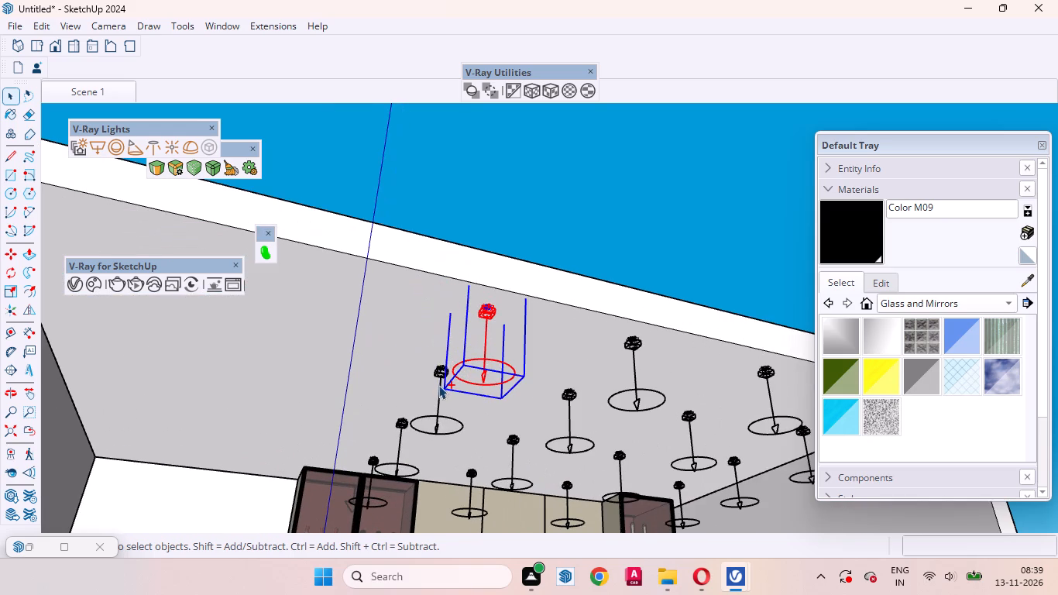
ctrl+click(439, 369)
ctrl+click(402, 425)
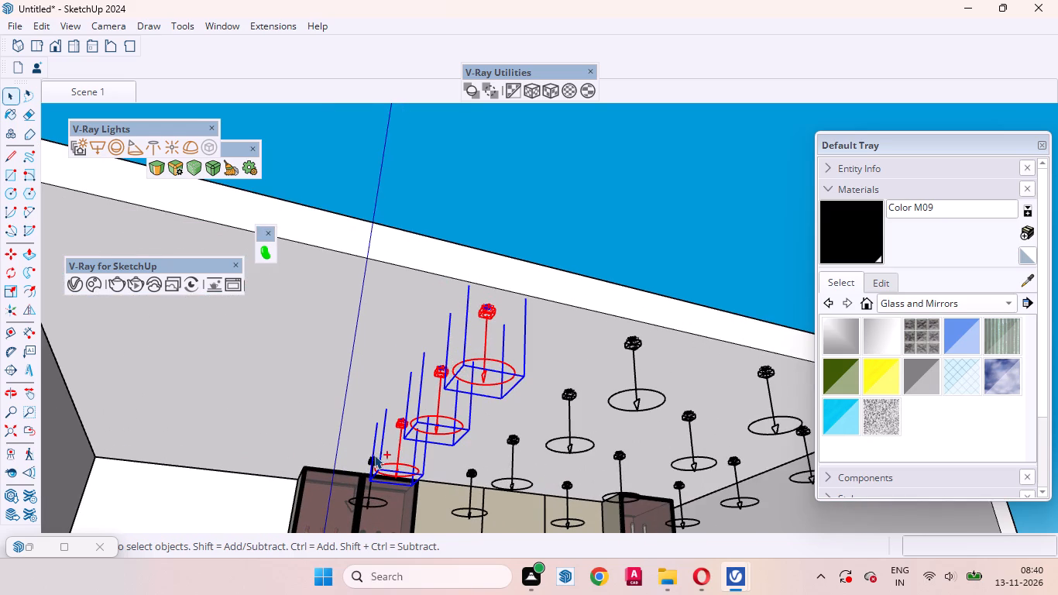
ctrl+click(375, 460)
scroll(318, 428, down, 7)
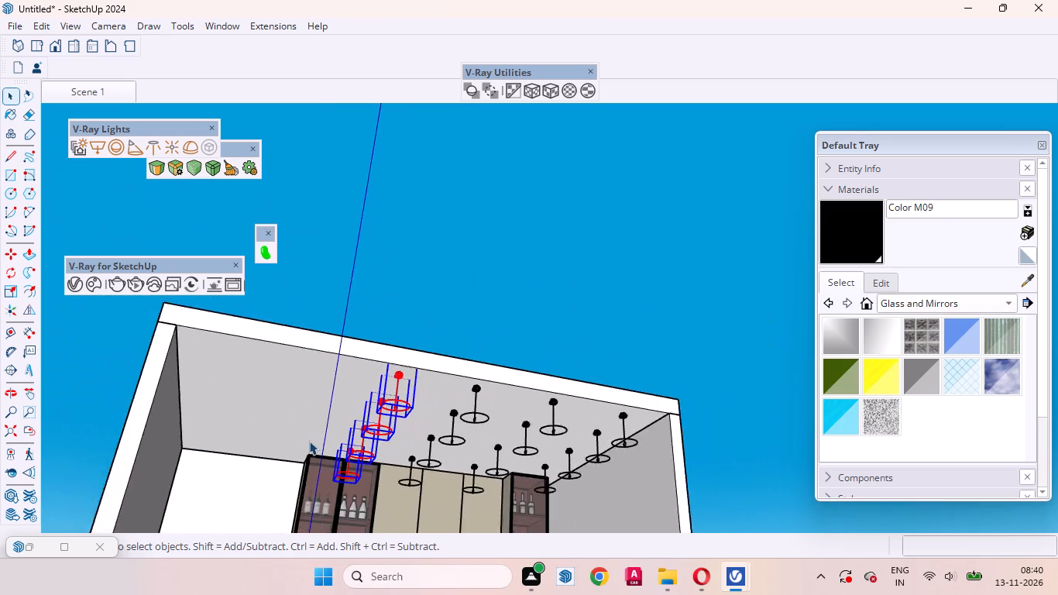
scroll(309, 441, down, 7)
ctrl+middle_drag(387, 322, 366, 355)
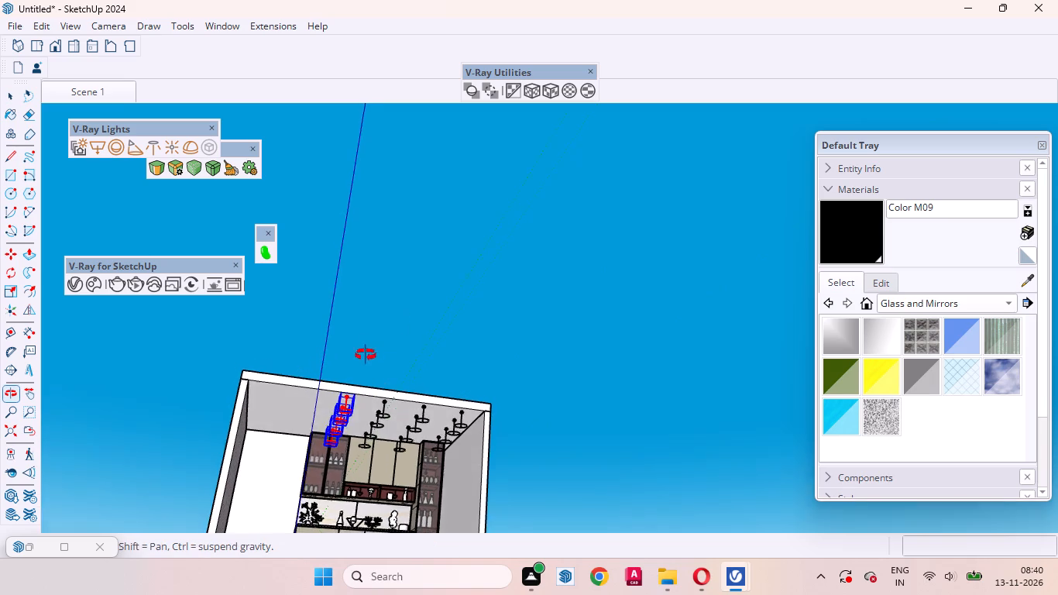
ctrl+middle_drag(366, 355, 354, 380)
scroll(376, 287, down, 6)
scroll(350, 404, up, 7)
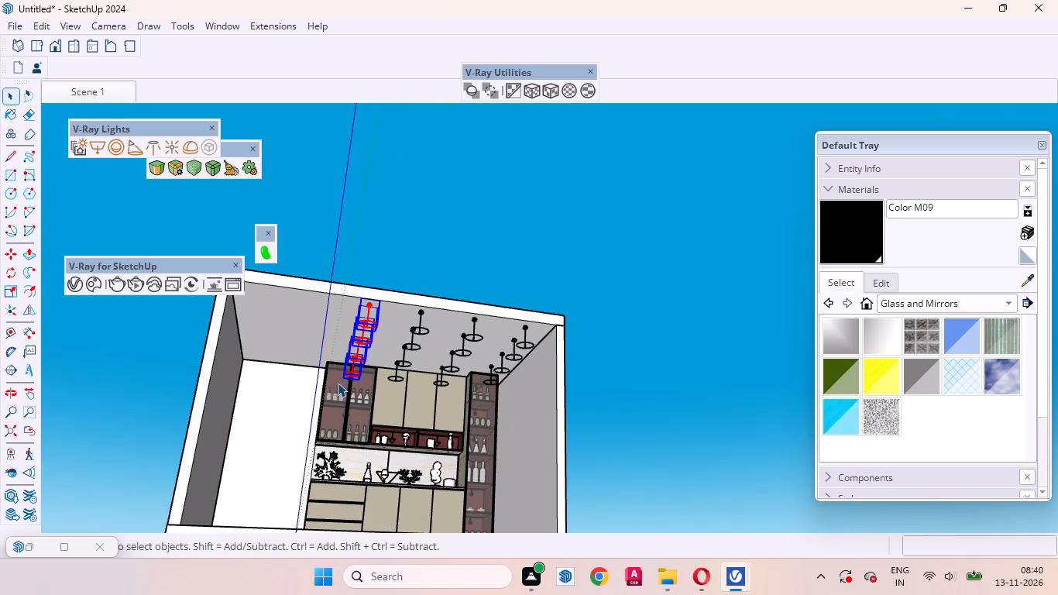
key(m)
scroll(336, 446, down, 3)
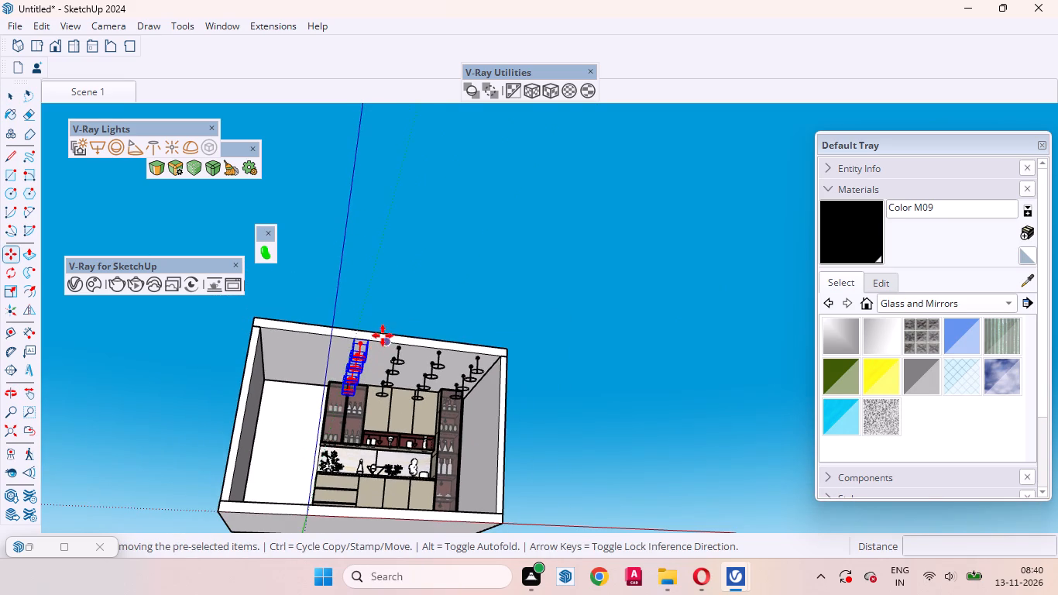
click(383, 335)
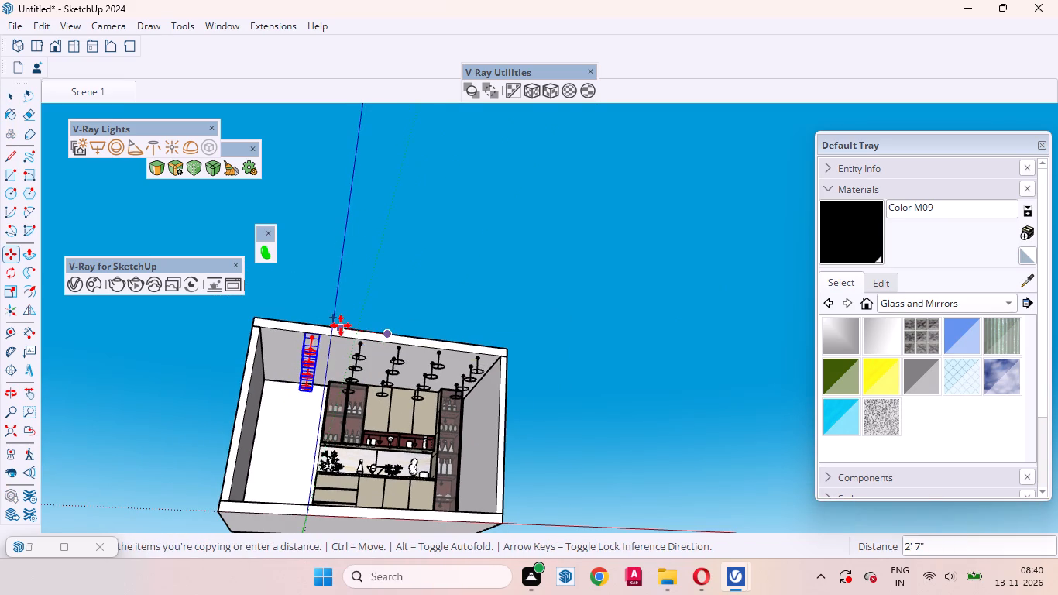
text(2')
key(Return)
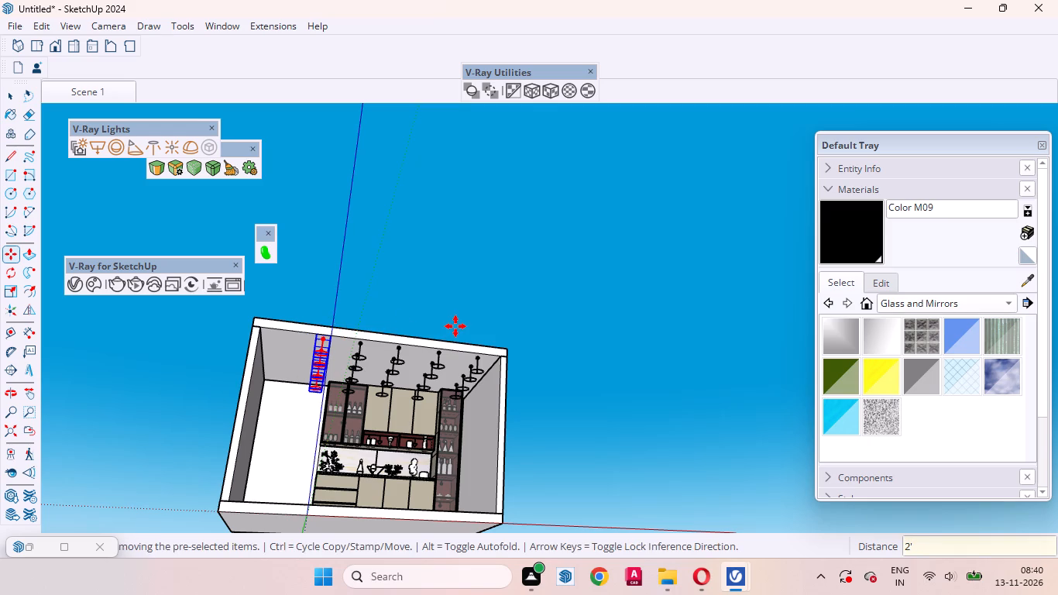
Multiply the spotlight row copy by 2 at the same spacing.
key(shift+asterisk)
key(2)
key(Return)
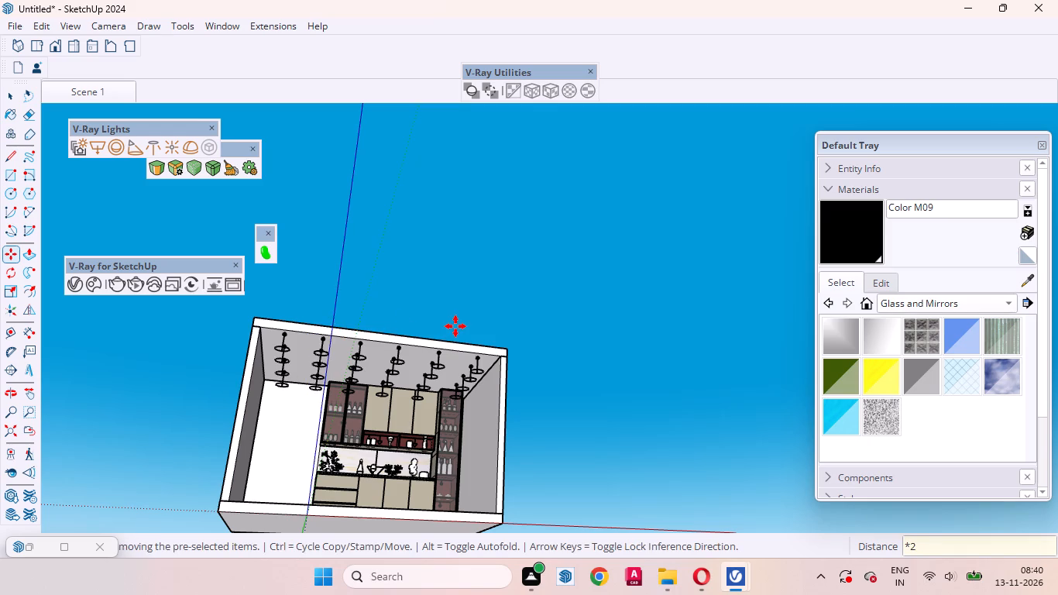
key(space)
Copy the two spotlights nearest the back wall in the two leftmost rows 1' 8" toward the back wall.
scroll(245, 389, up, 9)
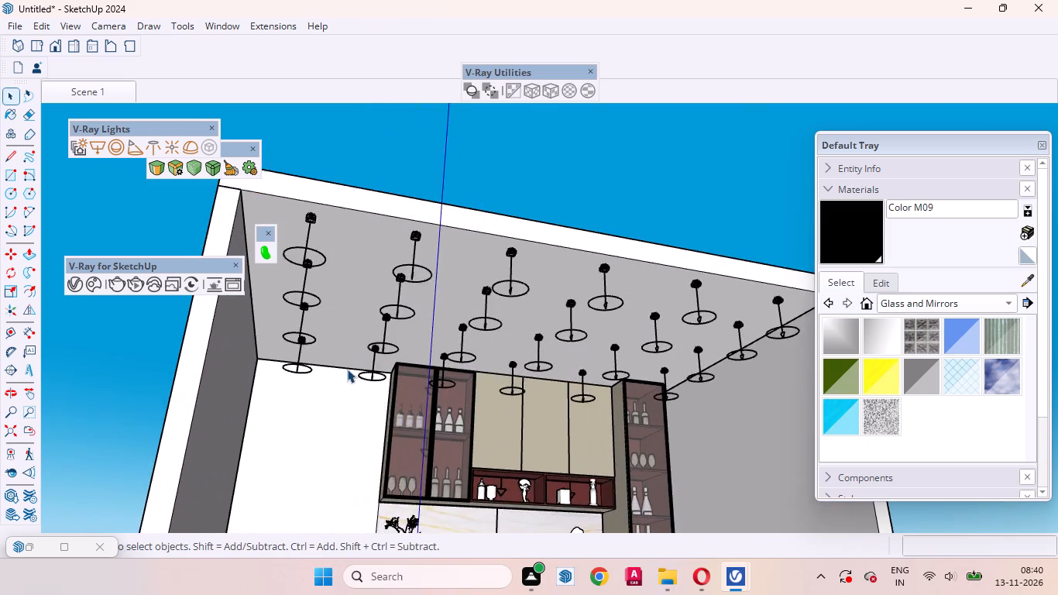
middle_drag(342, 365, 199, 336)
scroll(374, 370, up, 9)
middle_drag(455, 397, 352, 364)
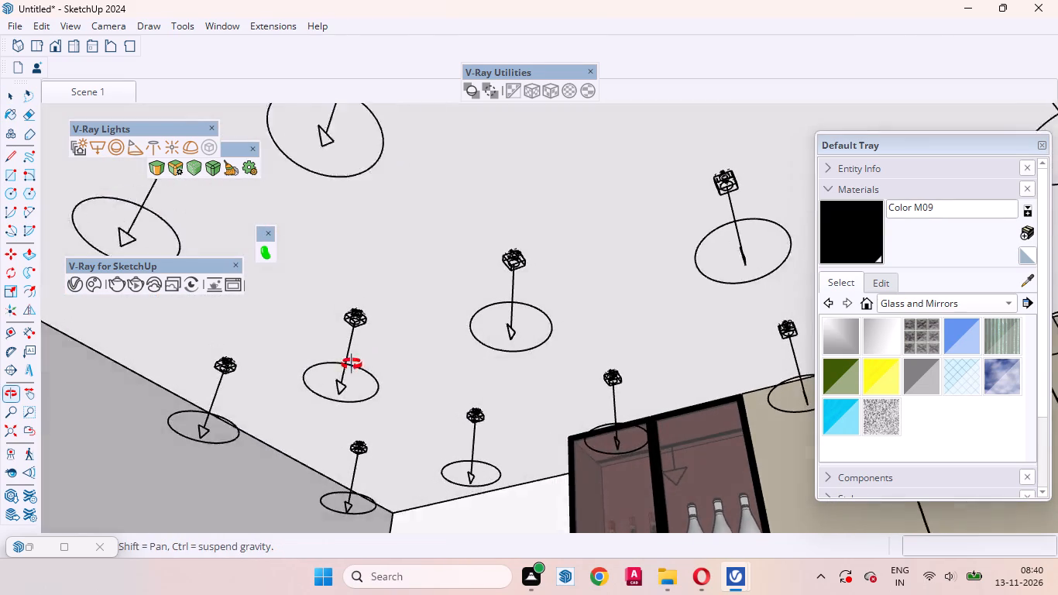
middle_drag(352, 364, 349, 366)
ctrl+click(488, 412)
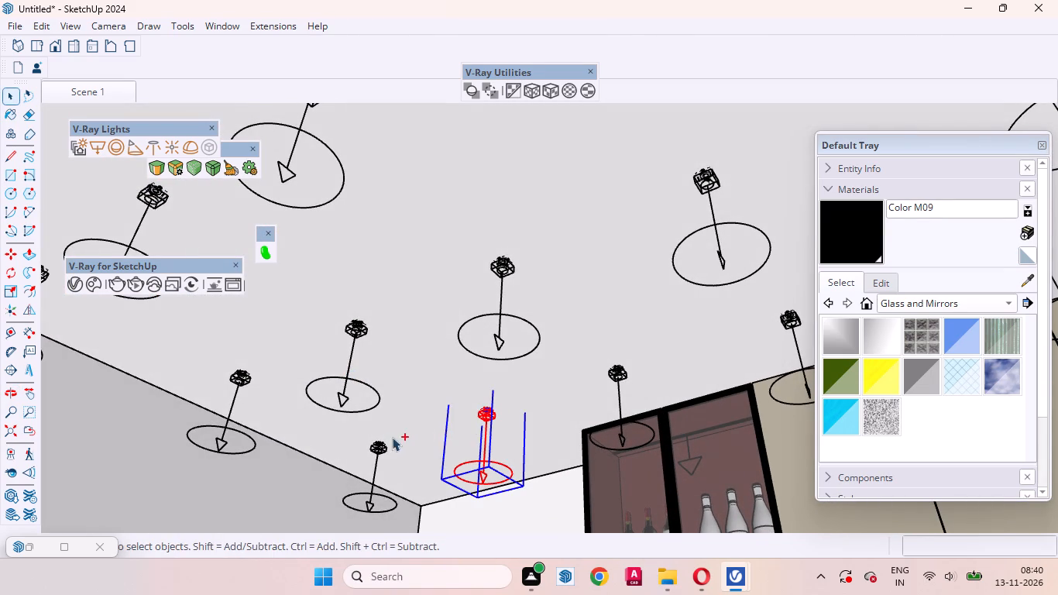
ctrl+click(380, 444)
scroll(414, 413, down, 7)
scroll(397, 490, up, 3)
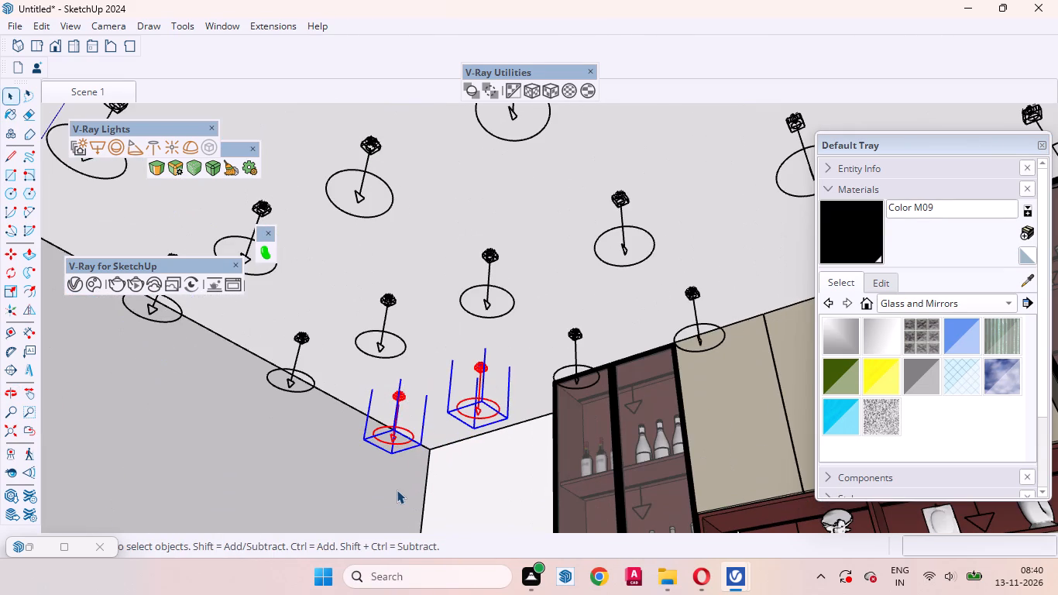
key(m)
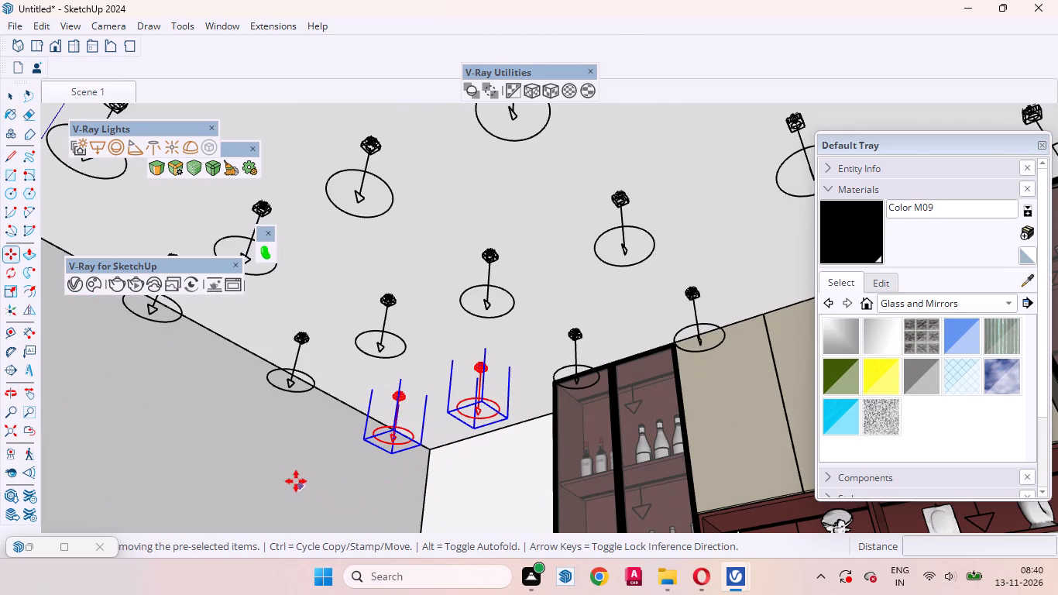
click(289, 476)
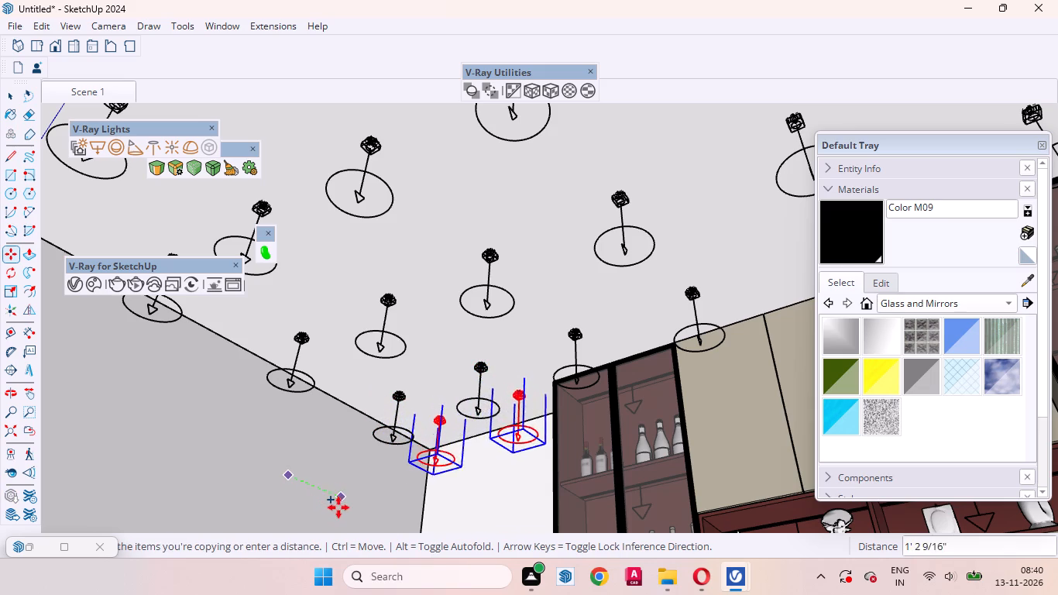
click(357, 506)
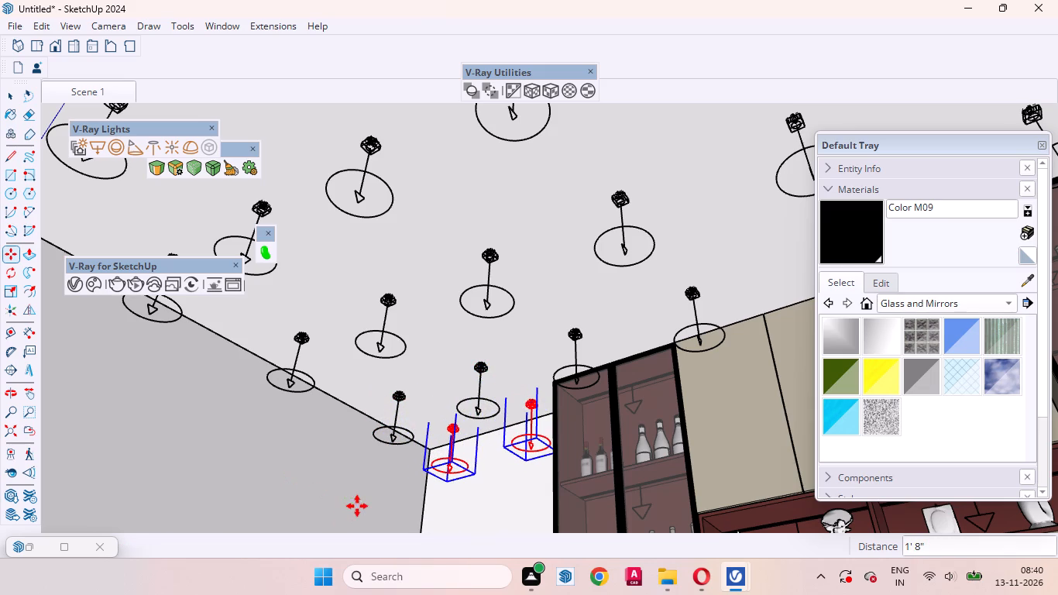
key(space)
Inspect the position of the two copied spotlights relative to the back wall, side wall and ceiling from several angles.
scroll(487, 356, down, 8)
middle_drag(483, 406, 522, 391)
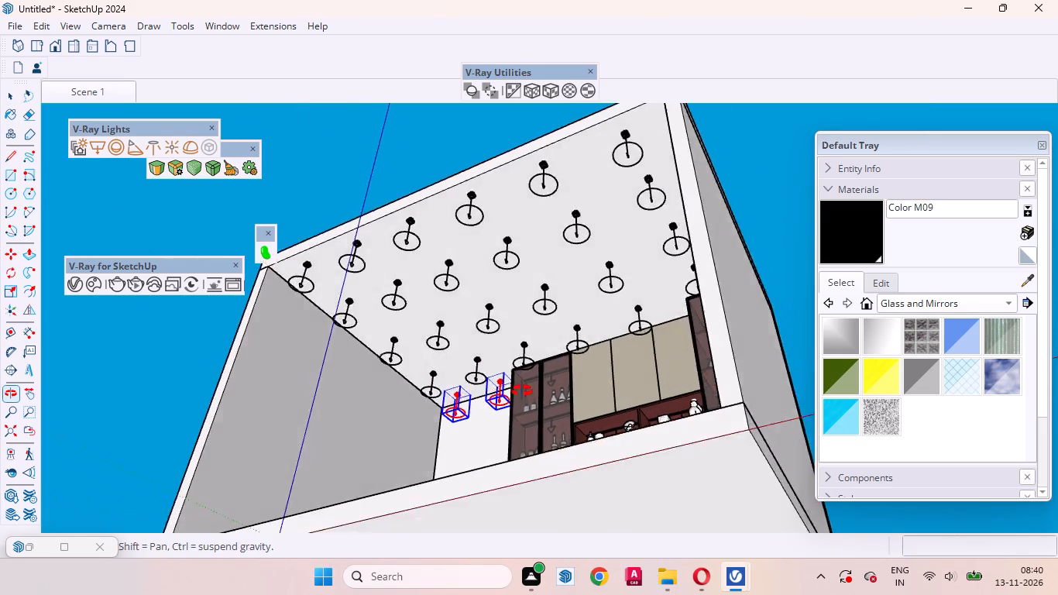
middle_drag(522, 391, 551, 404)
scroll(477, 401, up, 16)
middle_drag(470, 414, 327, 354)
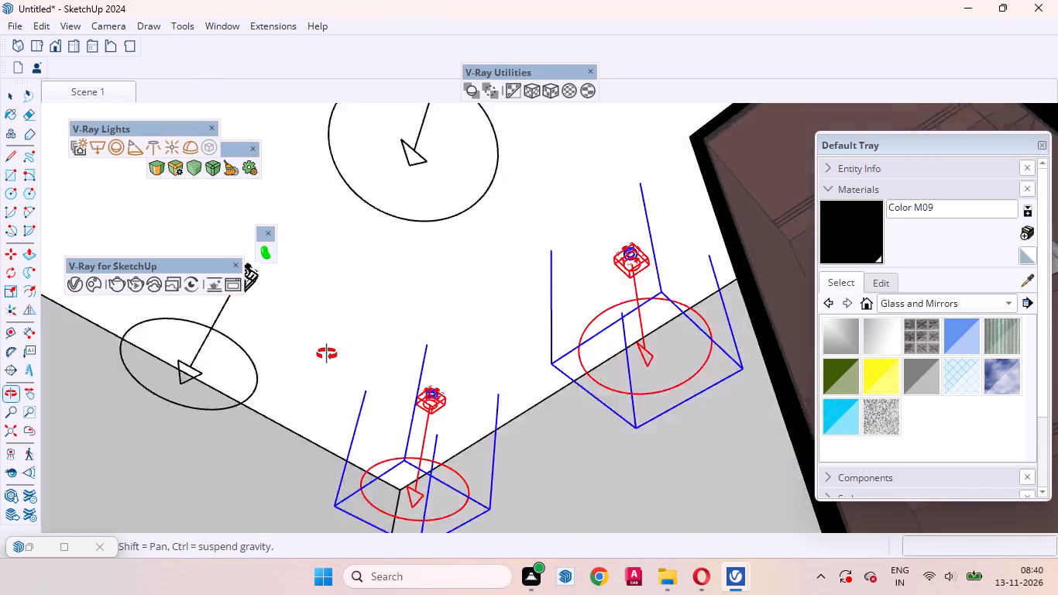
middle_drag(327, 354, 514, 399)
scroll(440, 429, down, 4)
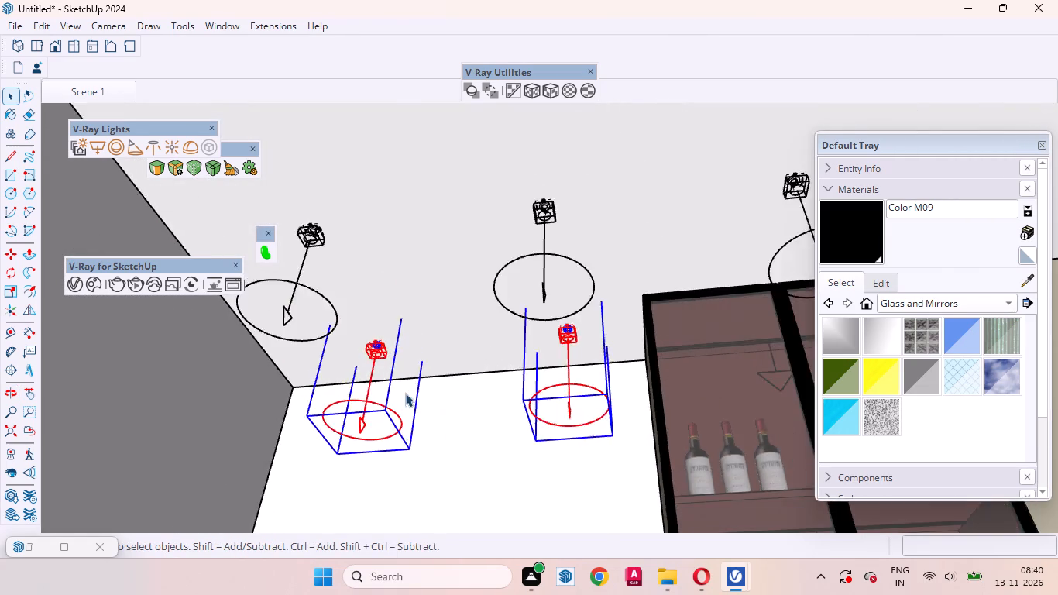
scroll(405, 393, down, 16)
middle_drag(430, 390, 638, 483)
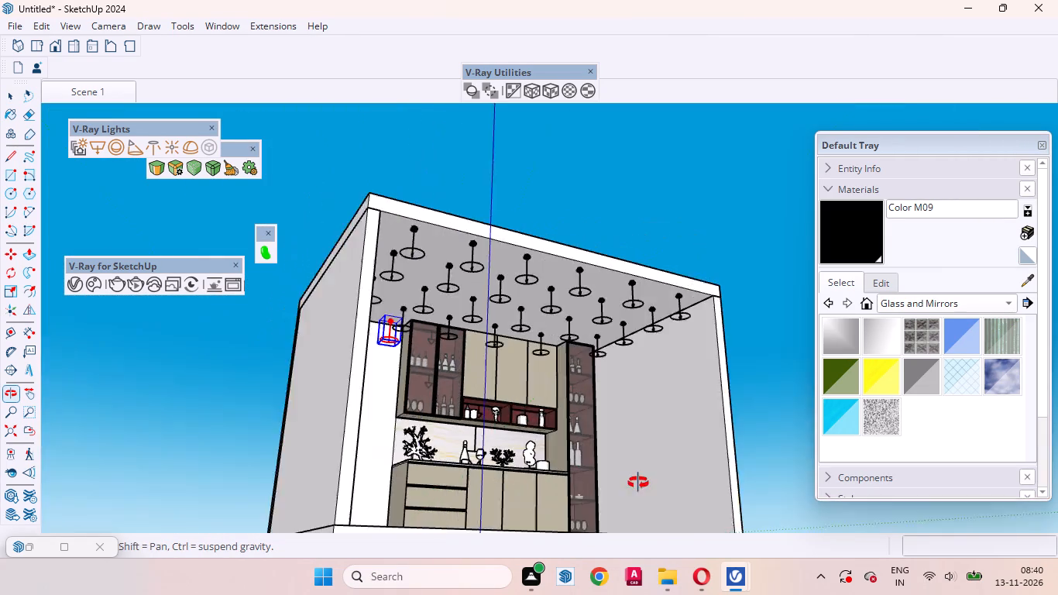
middle_drag(638, 483, 339, 451)
scroll(386, 392, up, 10)
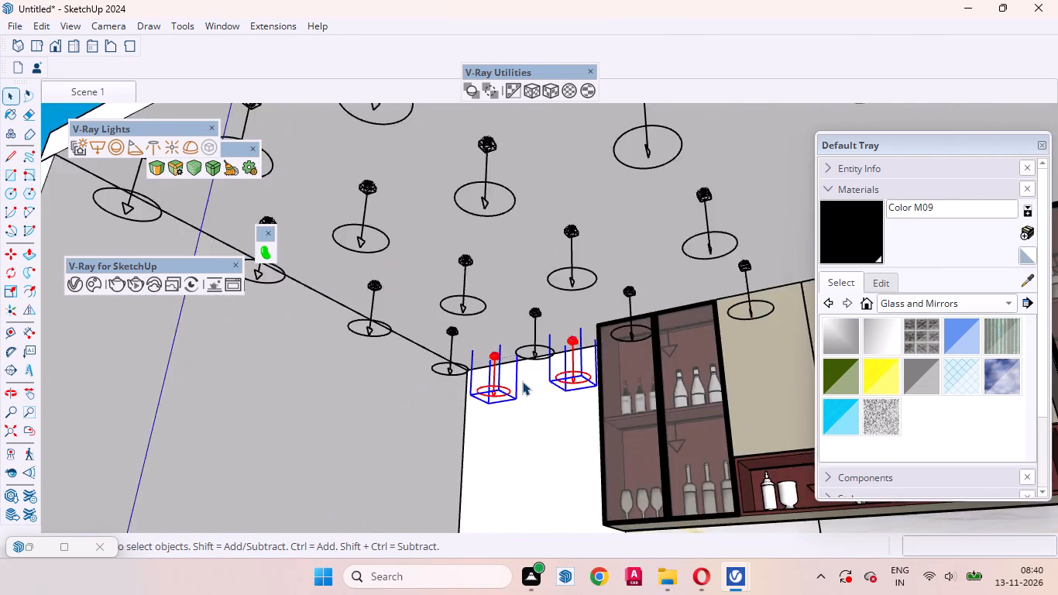
scroll(522, 381, up, 6)
middle_drag(500, 405, 249, 478)
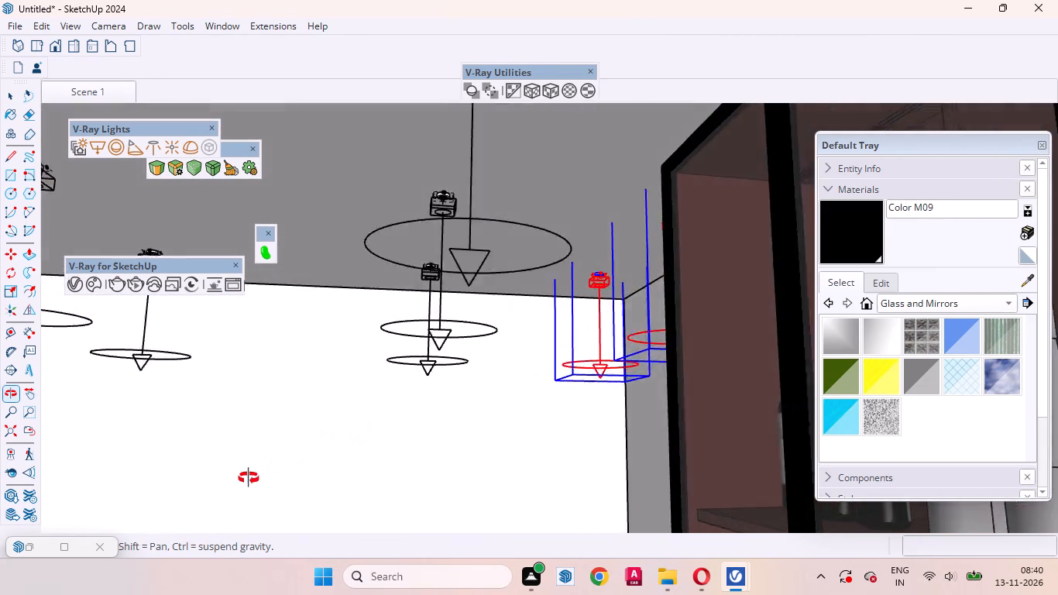
middle_drag(249, 478, 535, 435)
scroll(578, 409, down, 4)
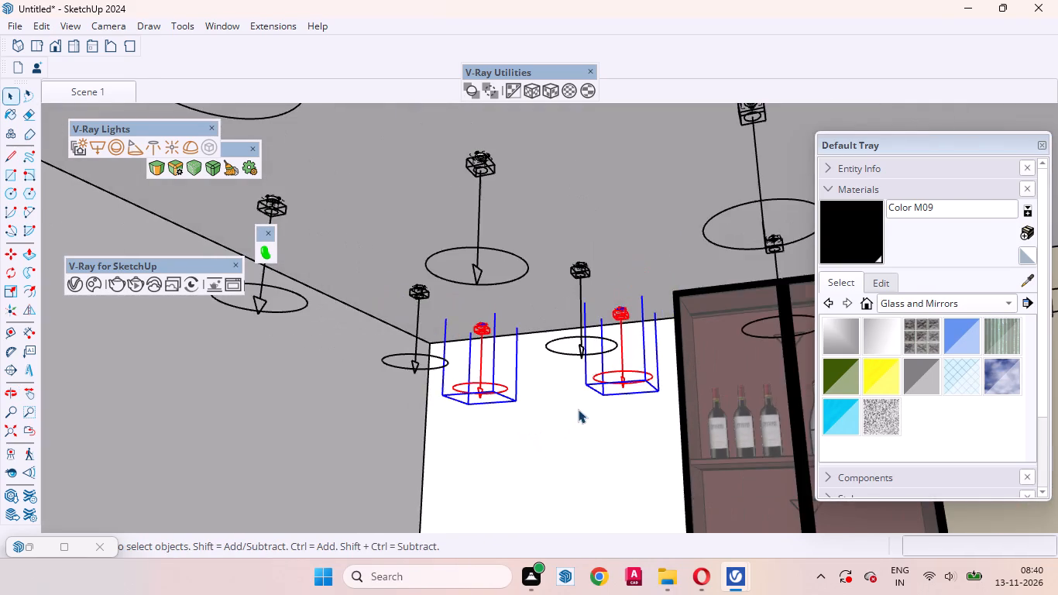
scroll(578, 409, down, 4)
Return to Scene 1 with nothing selected and start a V-Ray test render.
click(96, 88)
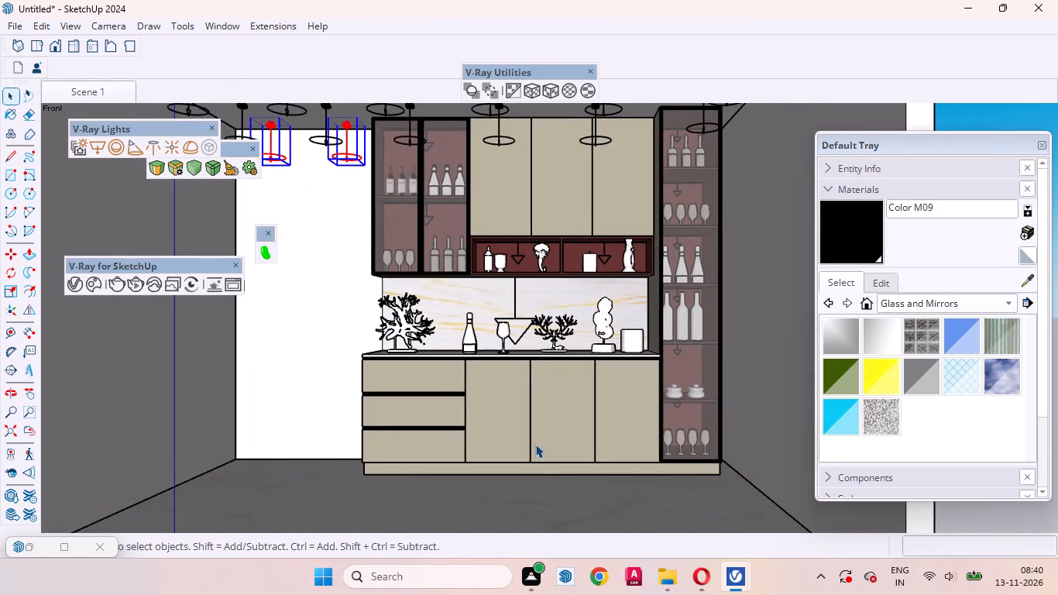
scroll(530, 445, down, 6)
click(746, 435)
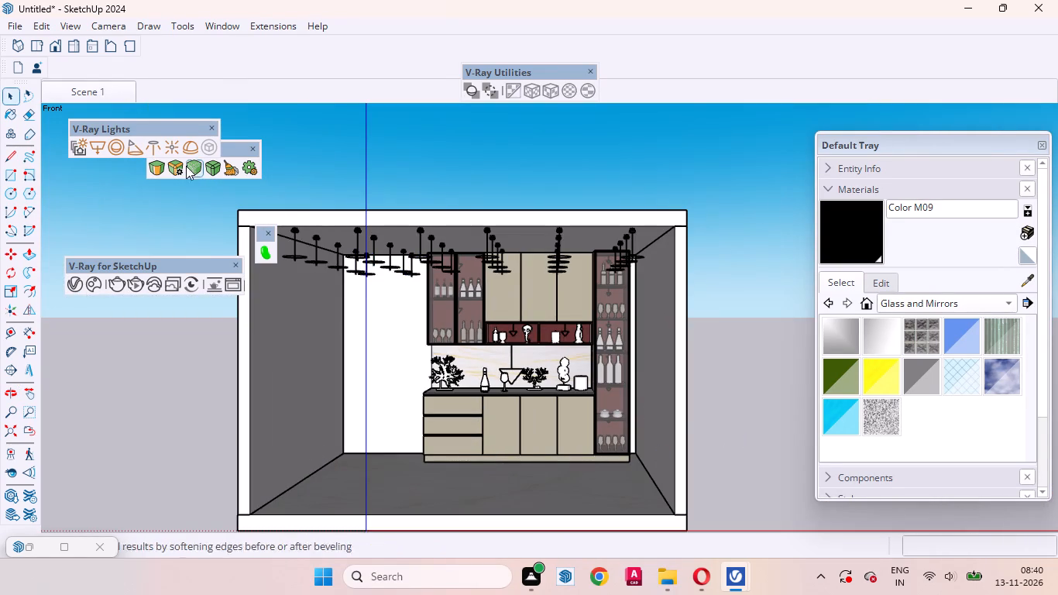
click(112, 93)
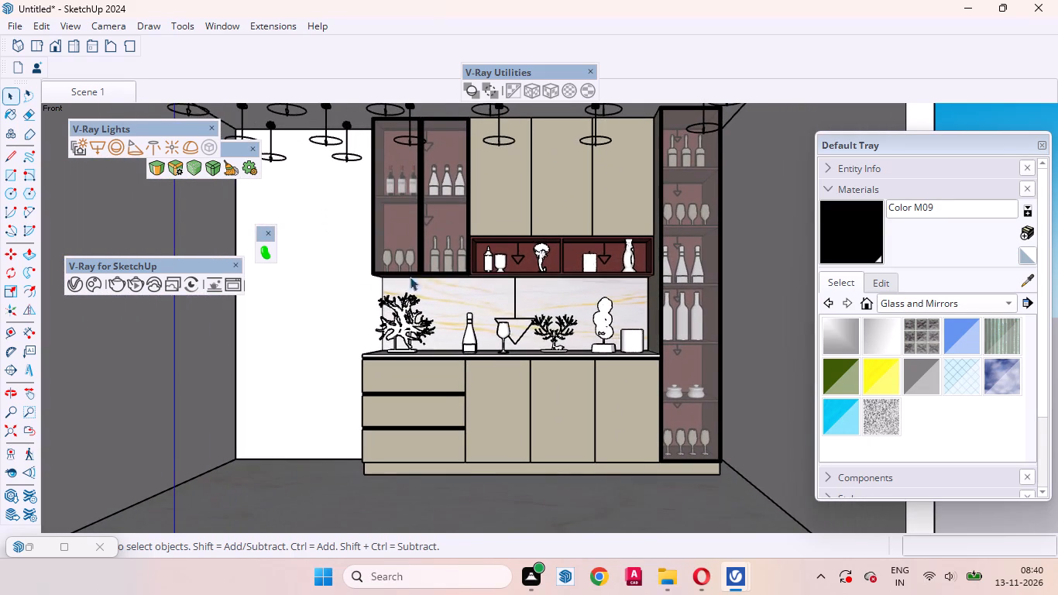
click(71, 284)
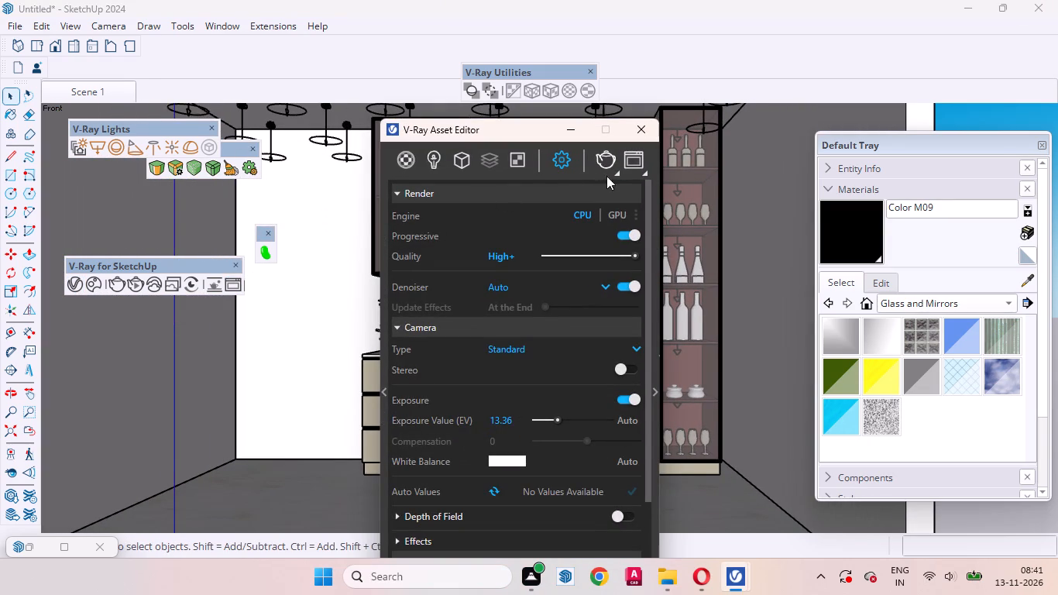
click(603, 158)
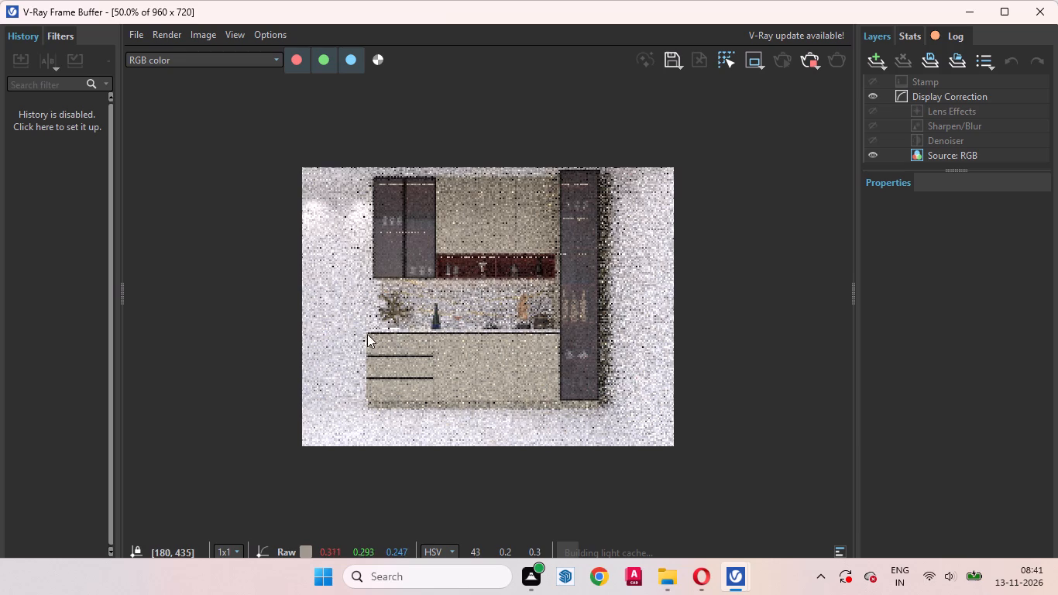
Examine the progressing render up close and as a whole, checking the lighting on the cabinets, backsplash and side walls.
scroll(346, 335, up, 1)
scroll(314, 380, down, 1)
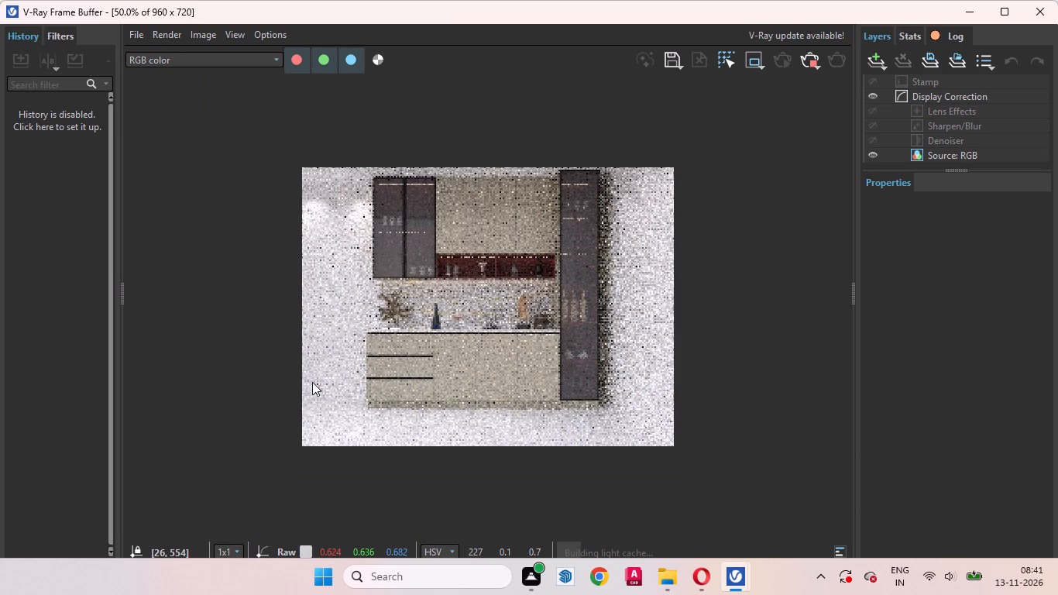
scroll(615, 272, up, 1)
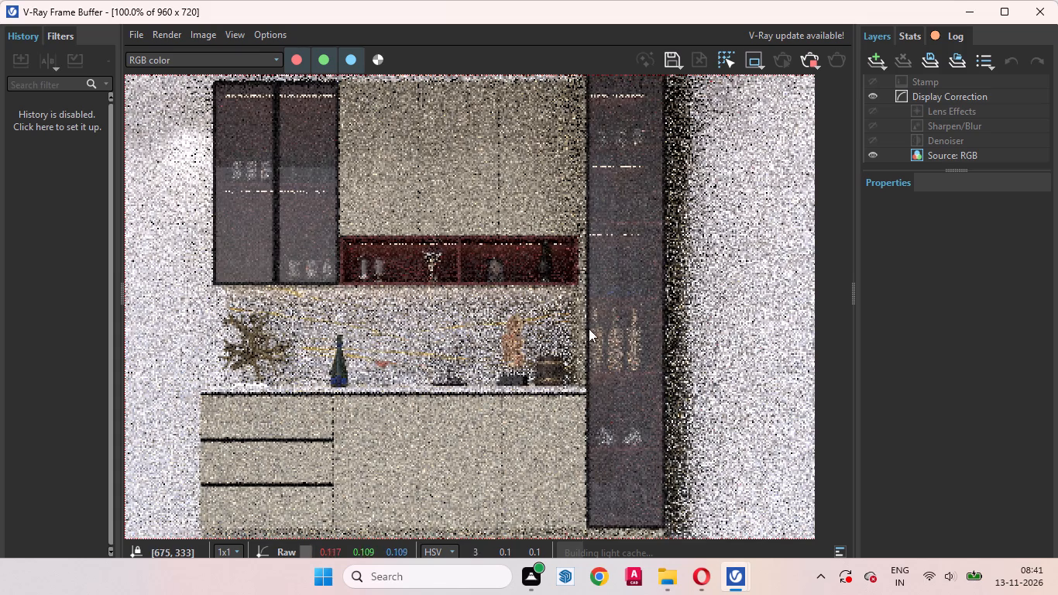
scroll(579, 342, down, 1)
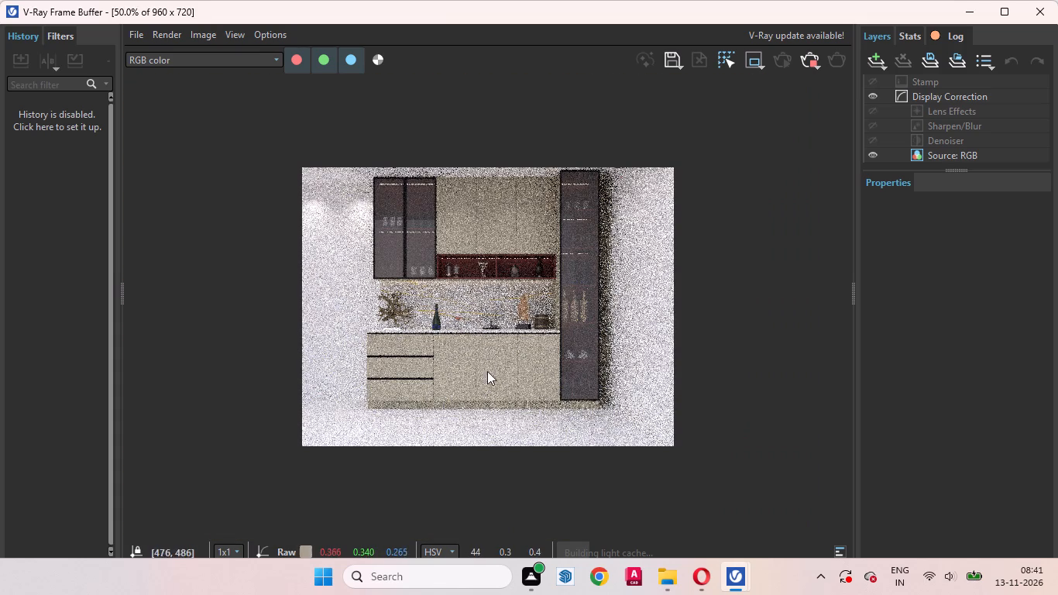
scroll(493, 382, up, 1)
scroll(501, 403, down, 1)
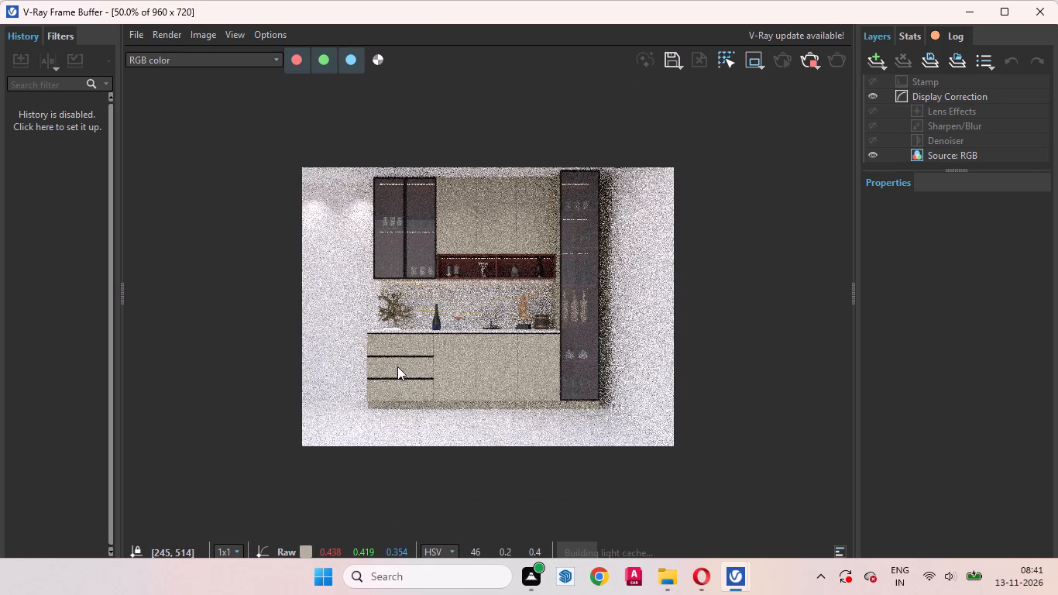
scroll(397, 366, up, 1)
scroll(431, 372, down, 1)
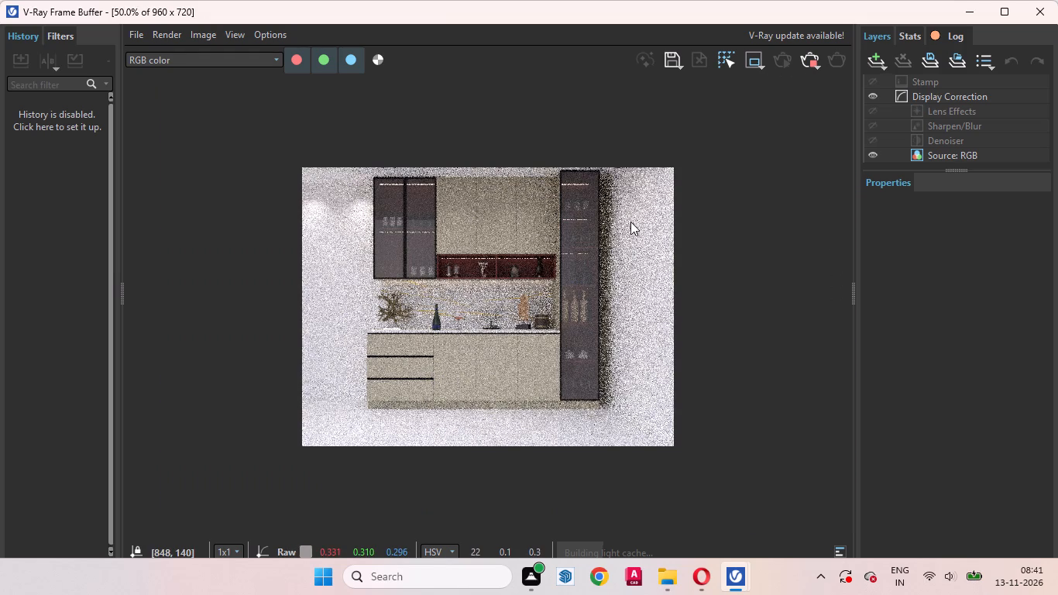
scroll(588, 241, up, 1)
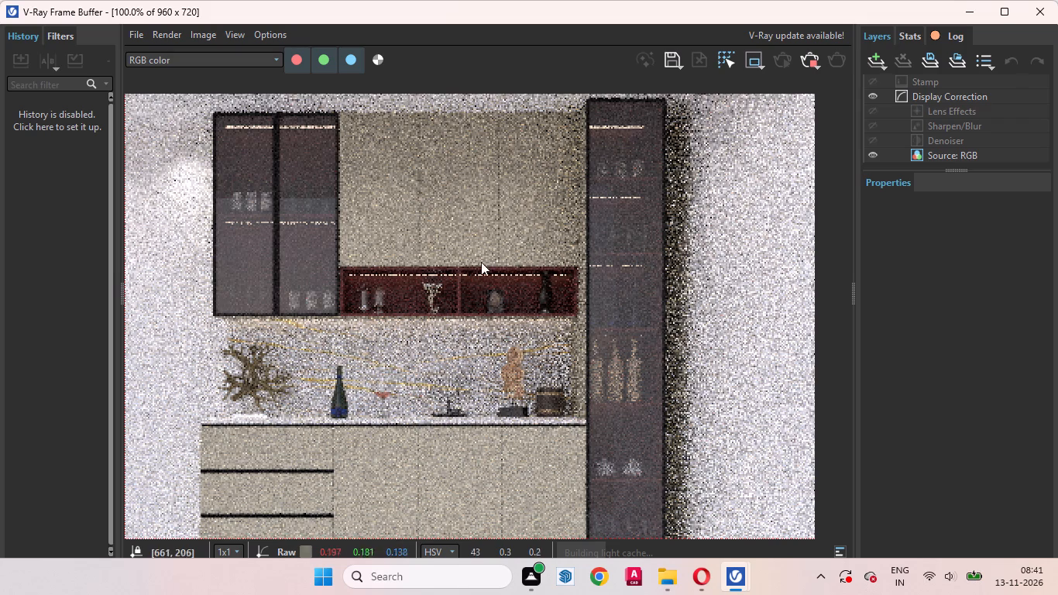
scroll(384, 252, down, 1)
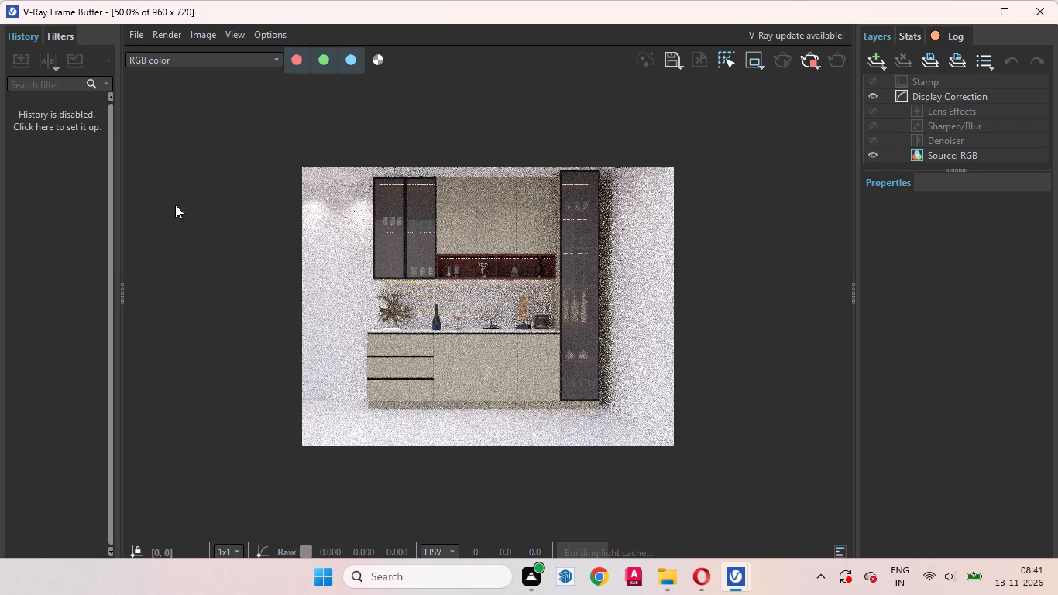
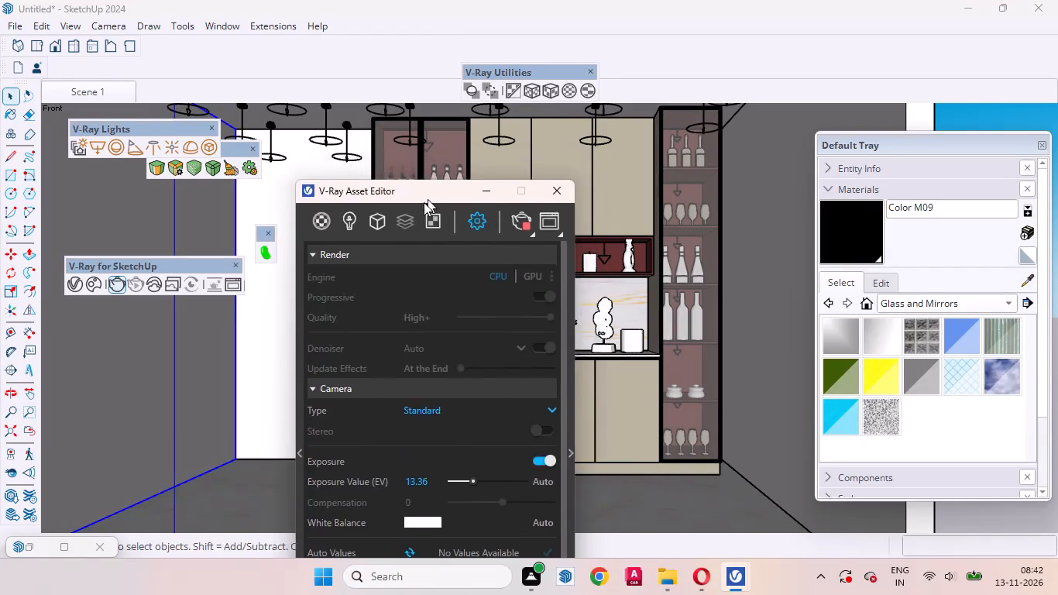
Check the progress of the running render against the Scene 1 view of the cabinet model.
scroll(511, 409, up, 11)
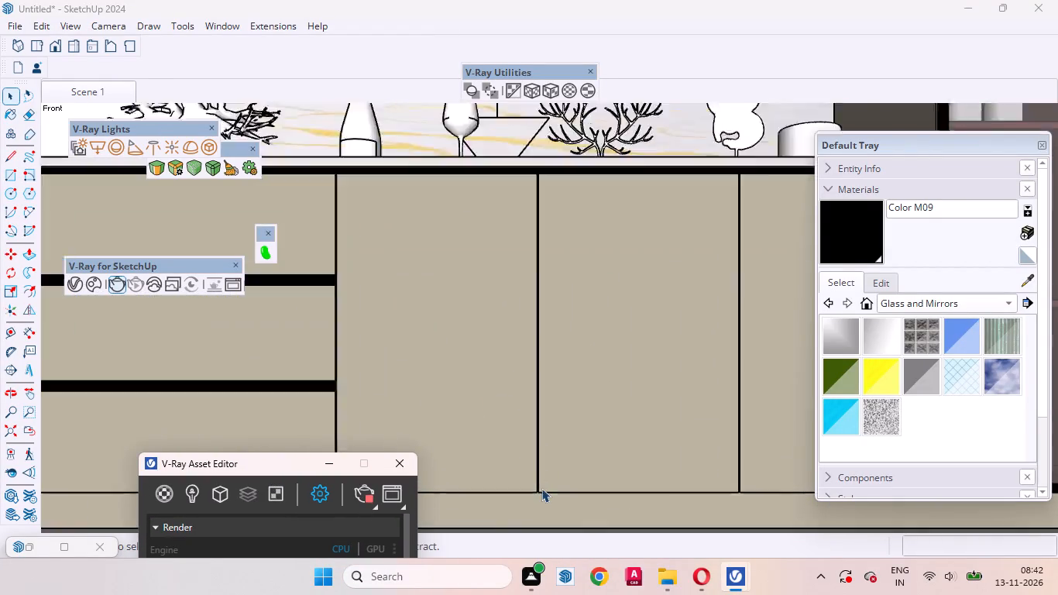
scroll(541, 488, up, 17)
middle_drag(520, 483, 496, 429)
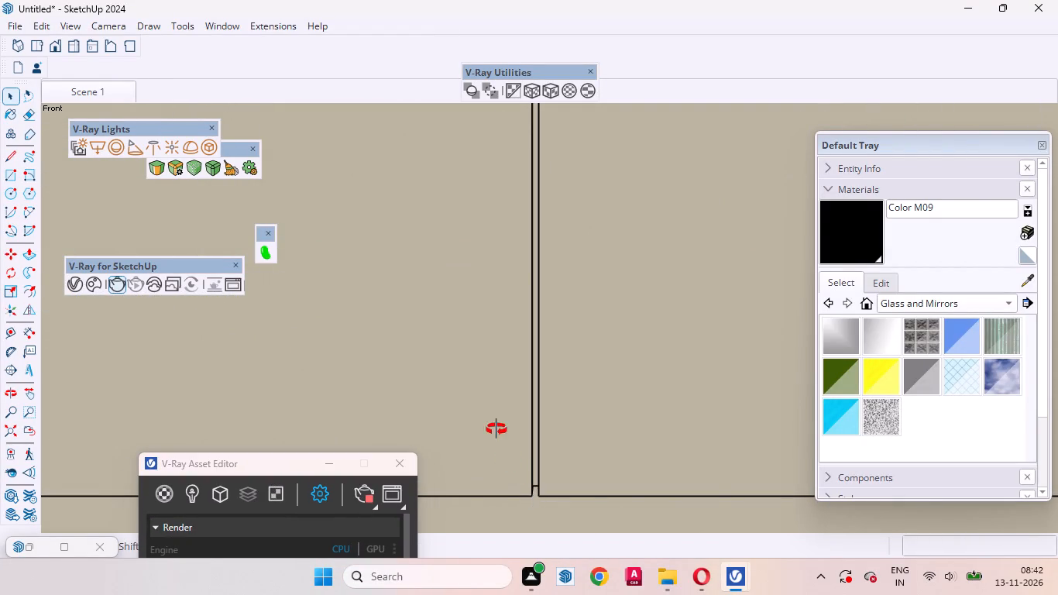
middle_drag(496, 429, 507, 404)
click(88, 85)
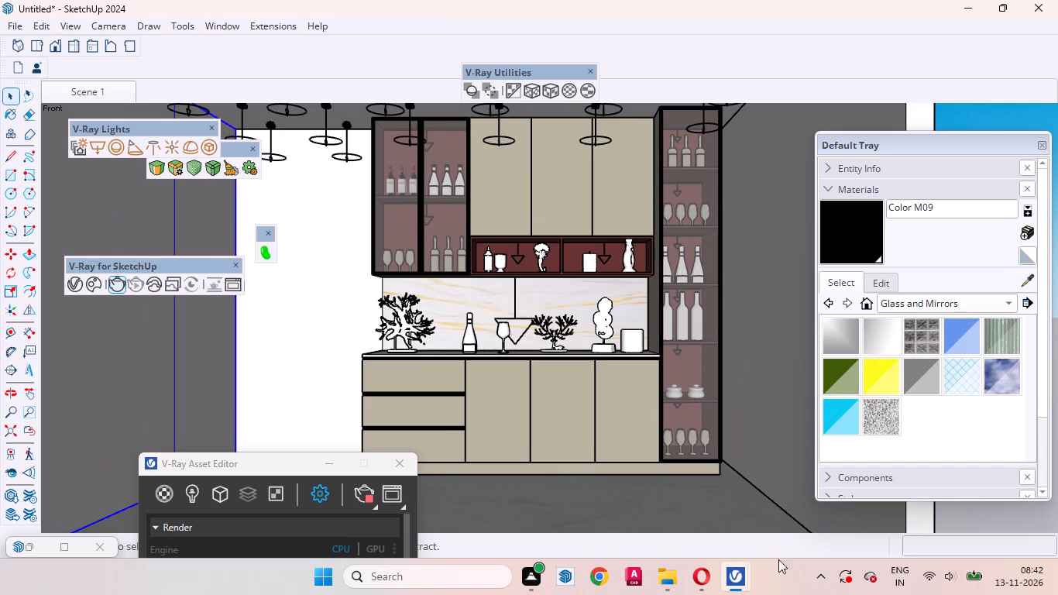
click(734, 583)
click(812, 492)
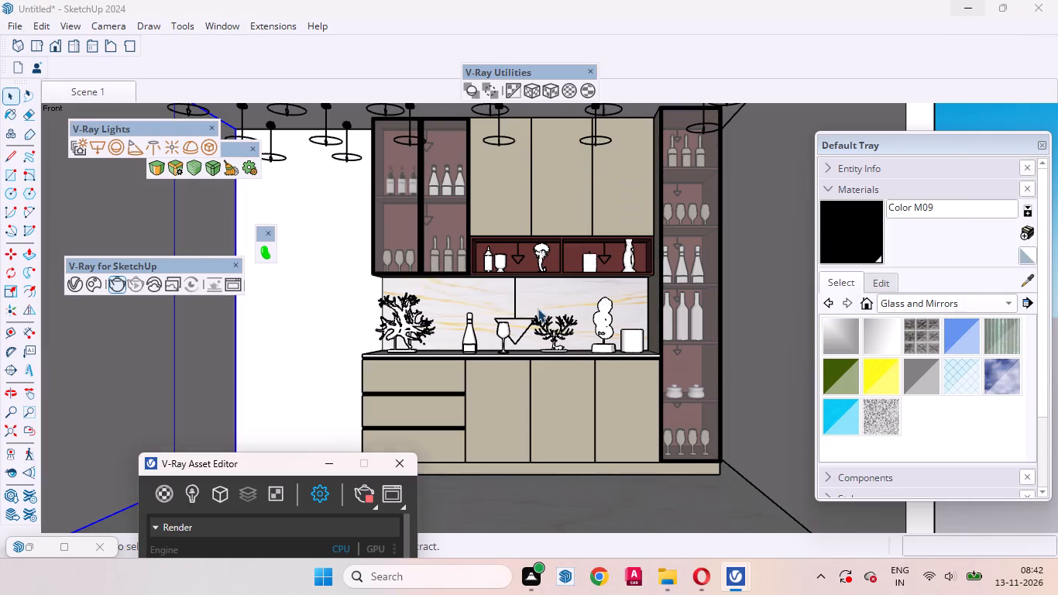
scroll(595, 361, down, 2)
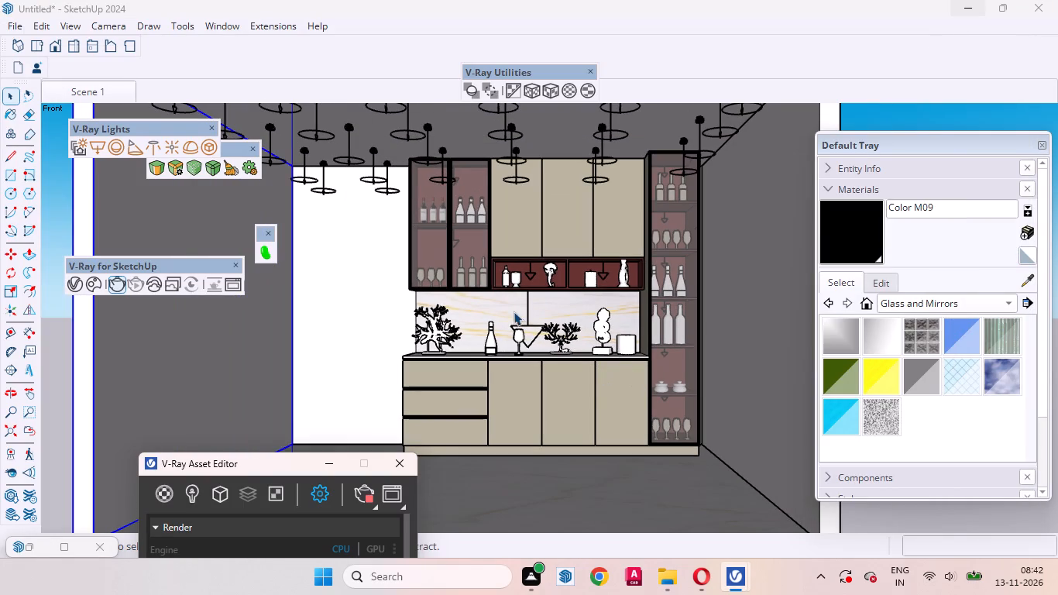
click(77, 93)
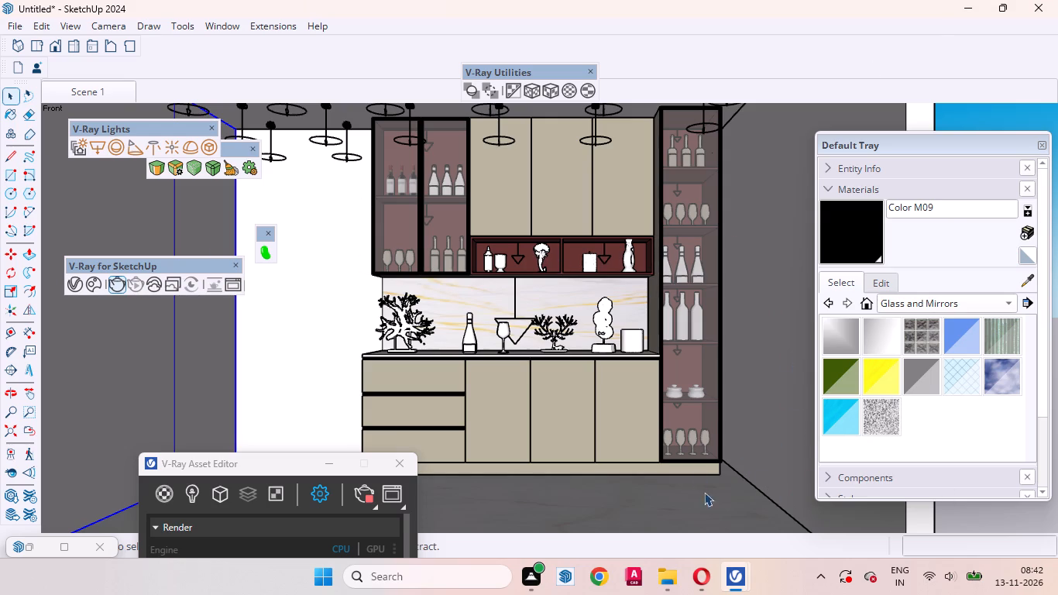
Clear the selection of the room's left side wall and return to Scene 1.
scroll(635, 356, down, 9)
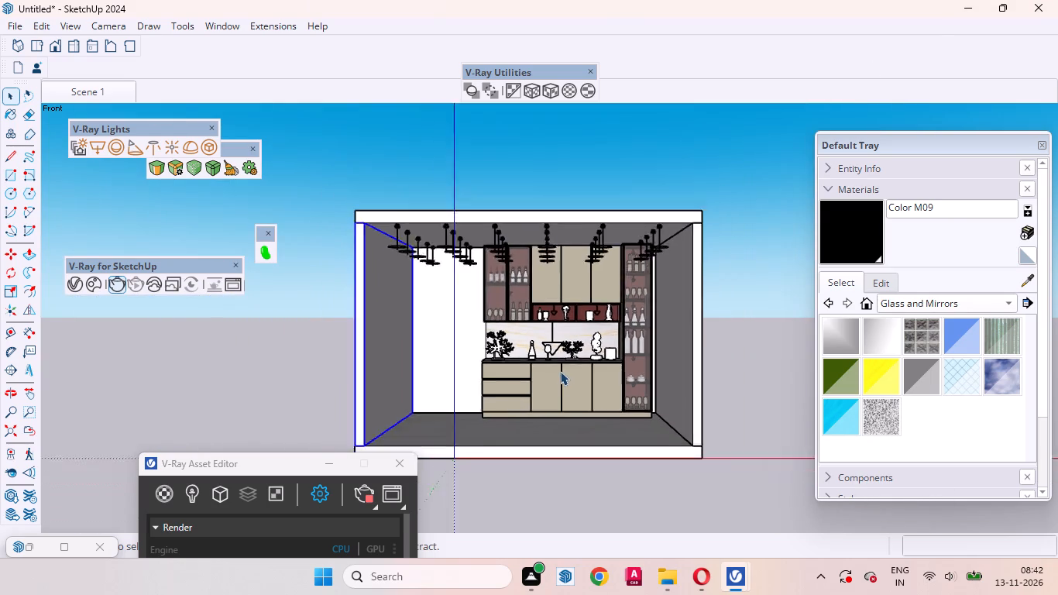
scroll(560, 371, down, 1)
click(734, 370)
scroll(483, 331, up, 5)
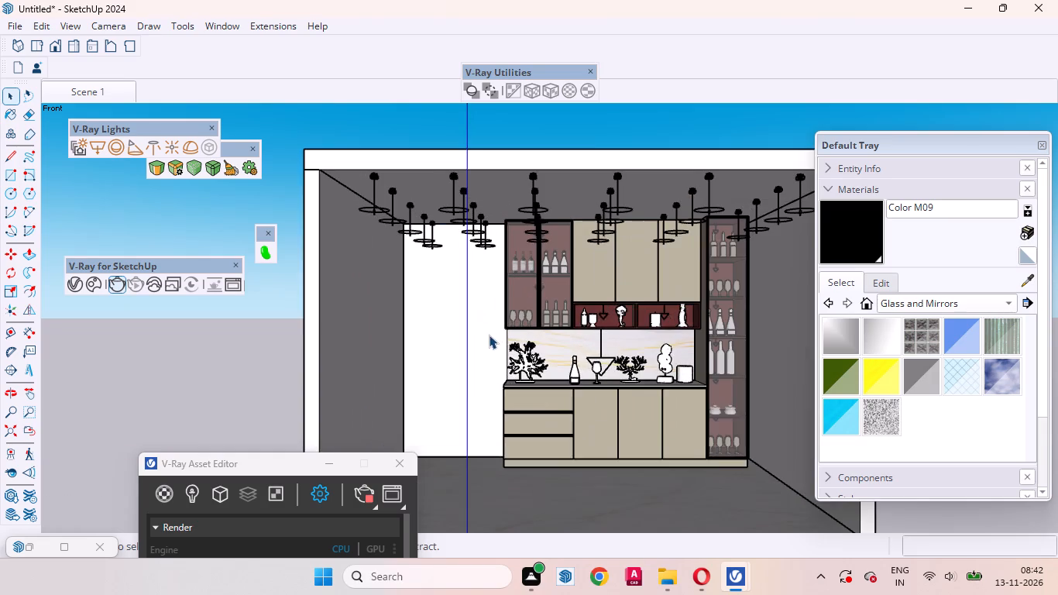
scroll(505, 326, up, 1)
click(84, 89)
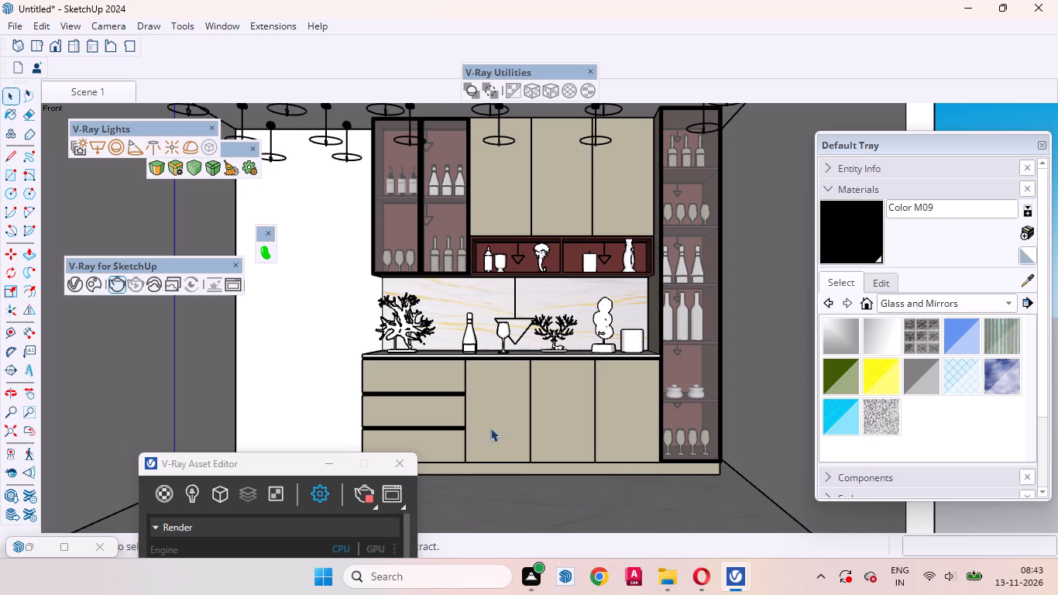
Check the render's progress and review the V-Ray camera exposure and render output settings without changing them.
click(734, 584)
click(830, 516)
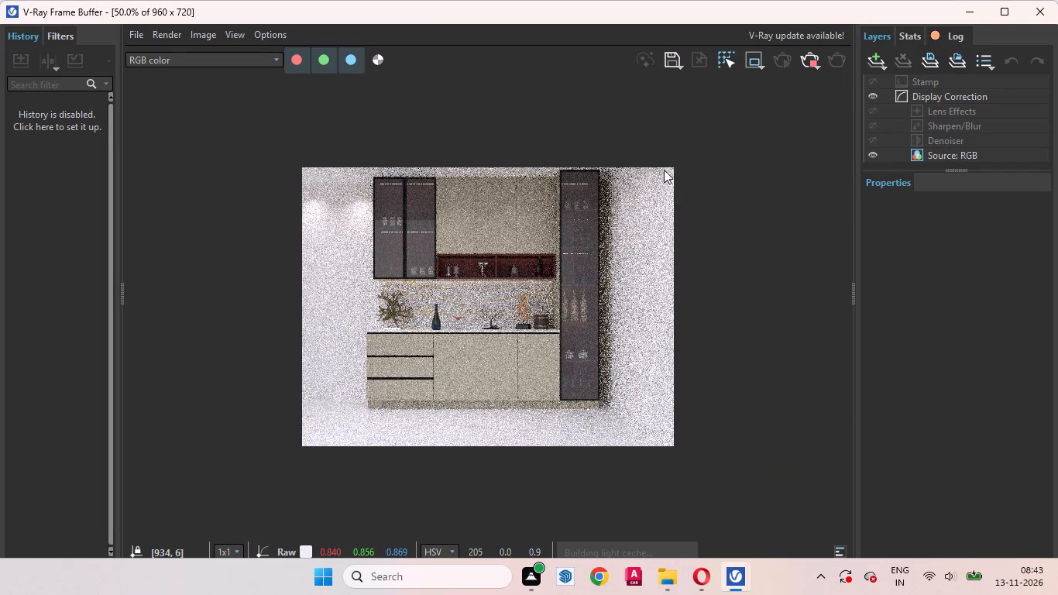
click(963, 7)
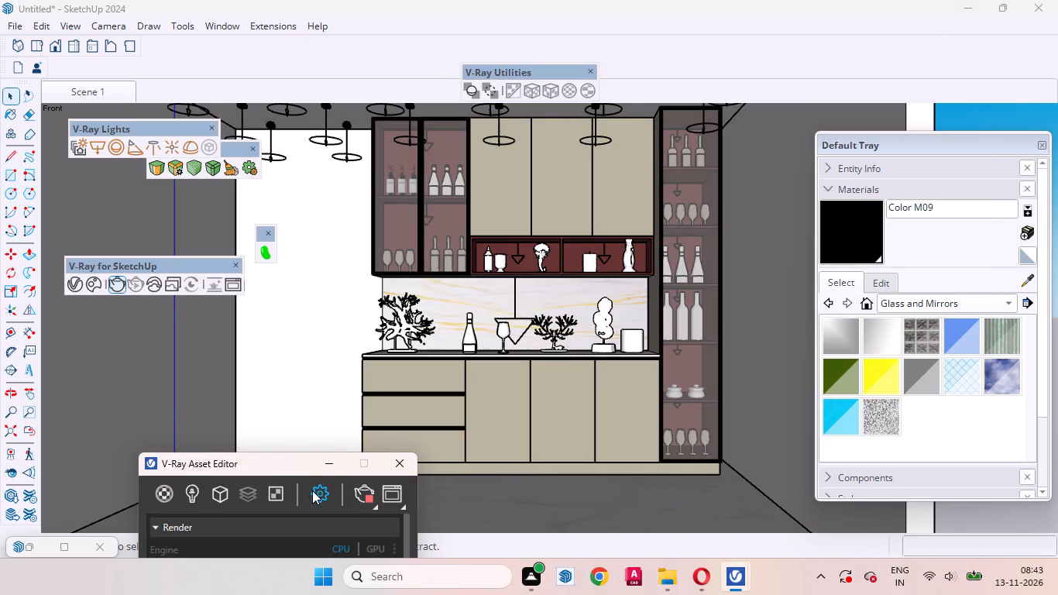
drag(288, 465, 427, 173)
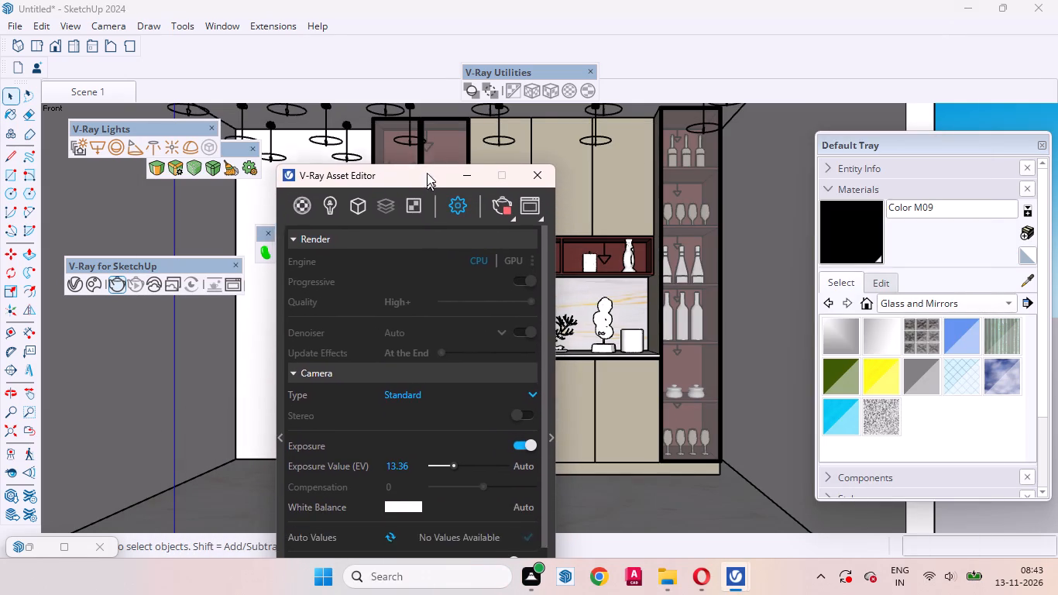
drag(427, 173, 375, 74)
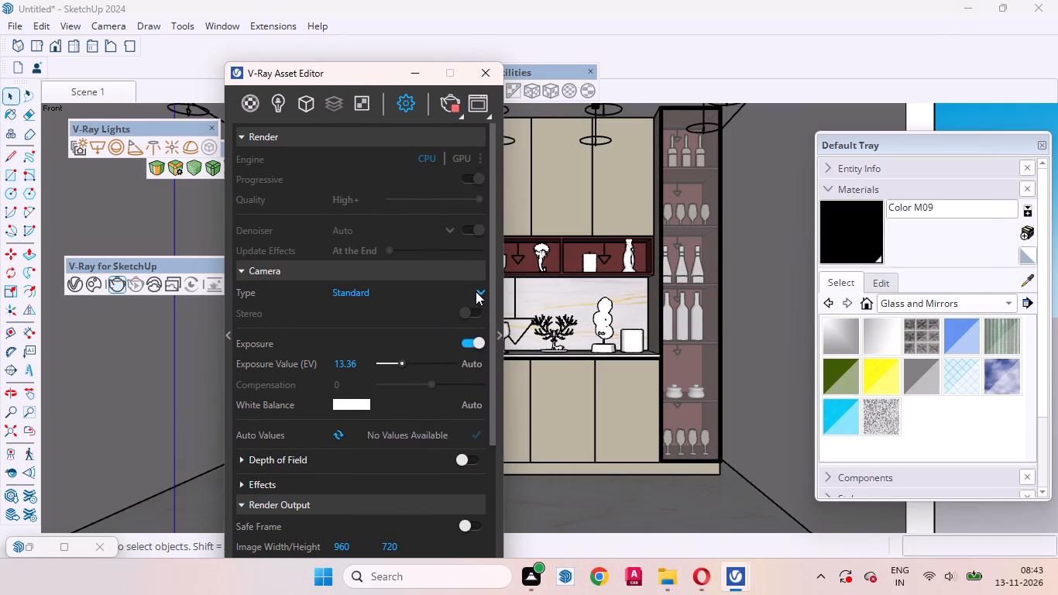
scroll(417, 381, up, 2)
scroll(417, 382, down, 2)
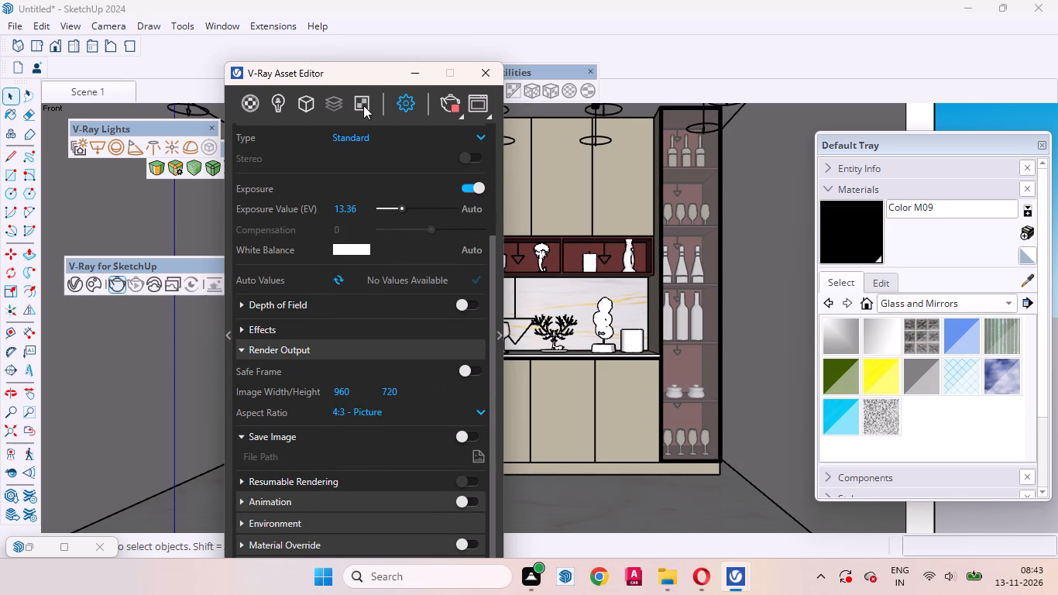
click(426, 74)
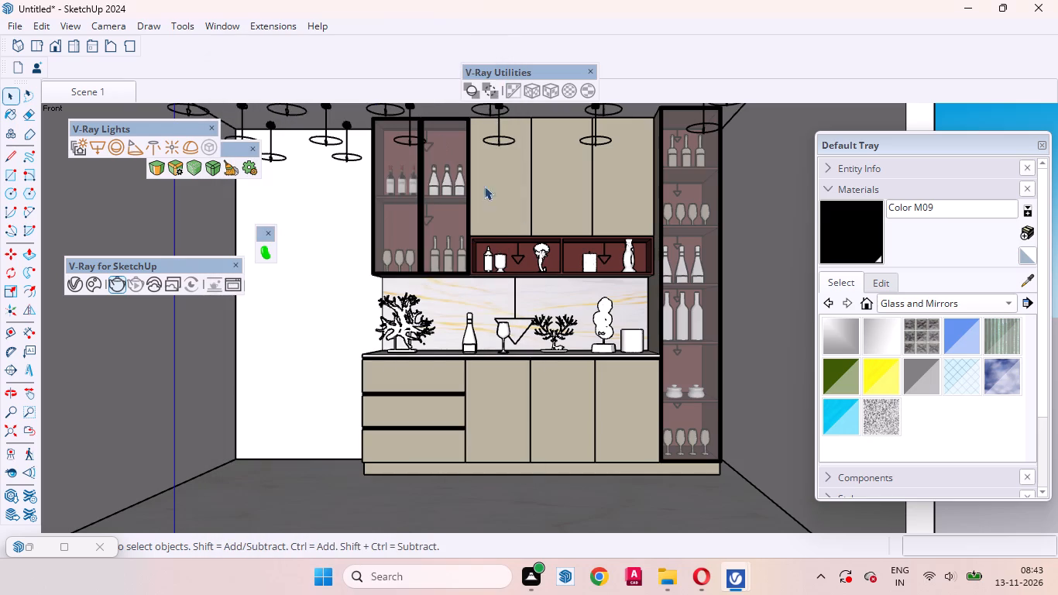
Examine the progressing render as a whole and up close around the countertop decor, backsplash, open red shelves and tall glass cabinet.
click(744, 580)
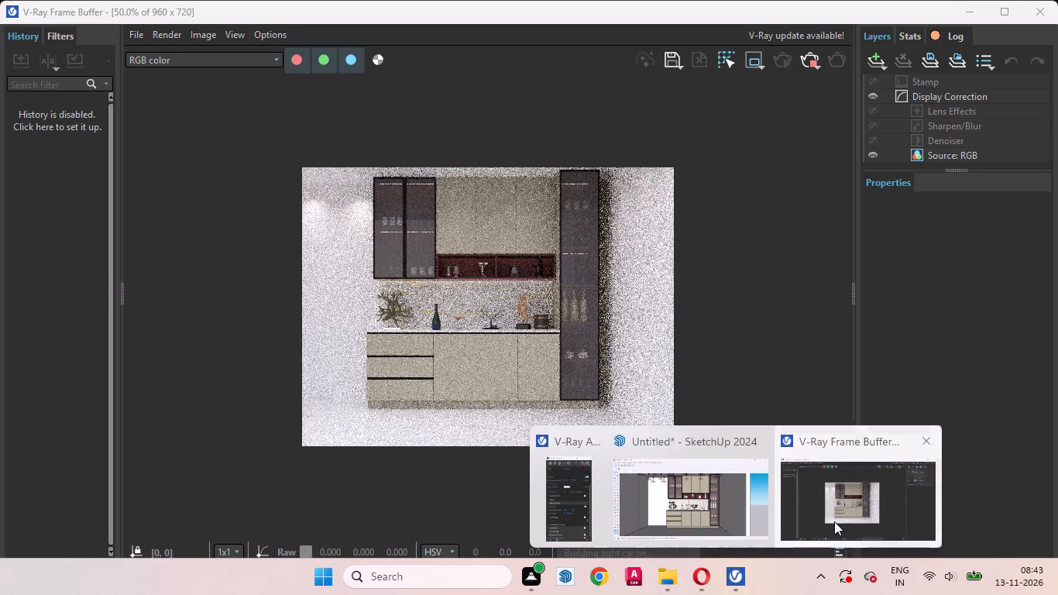
click(834, 521)
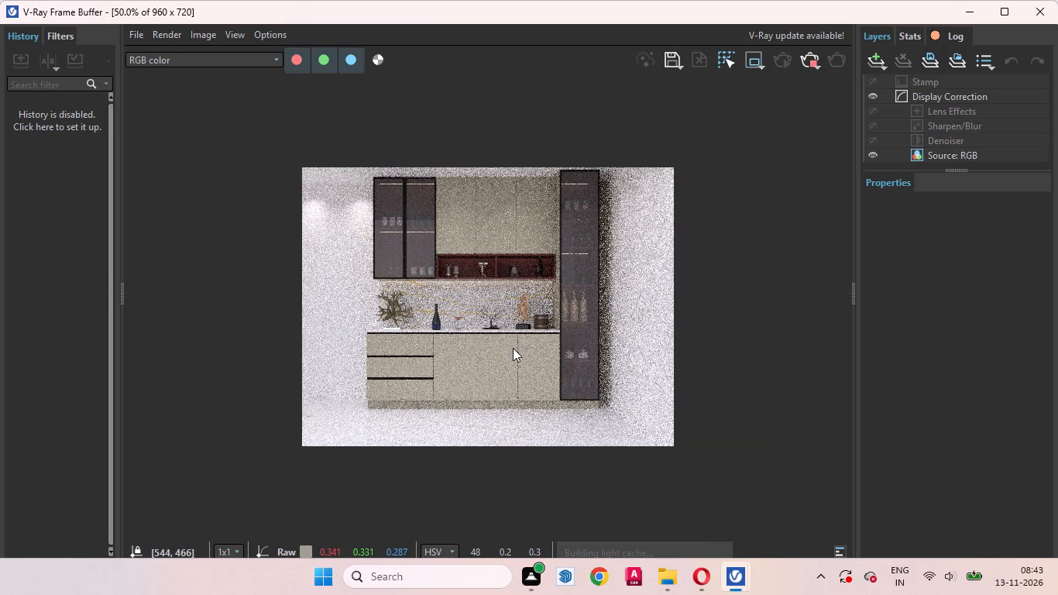
scroll(433, 341, up, 3)
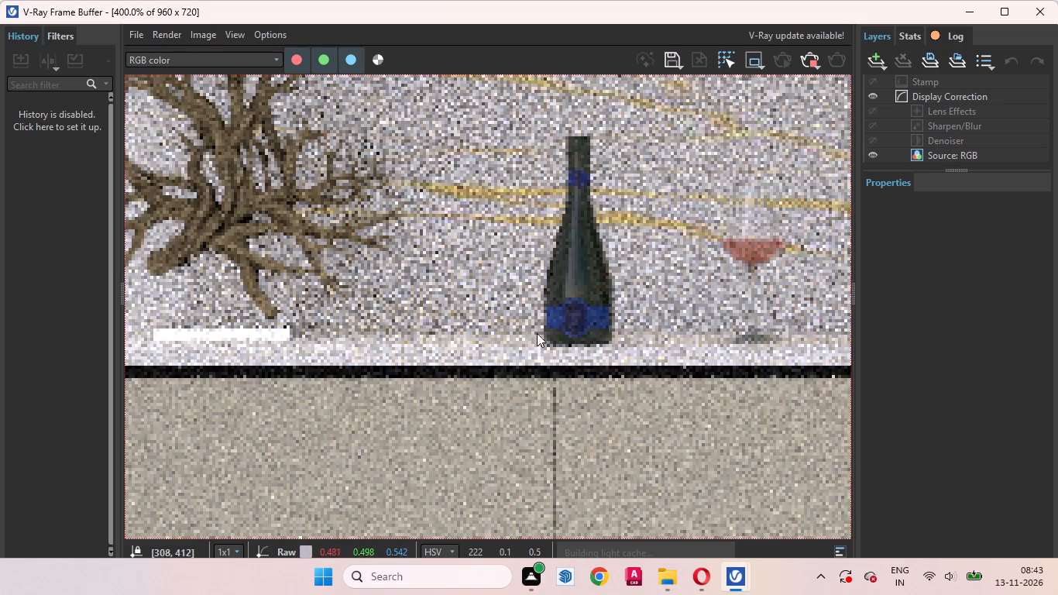
scroll(445, 352, down, 3)
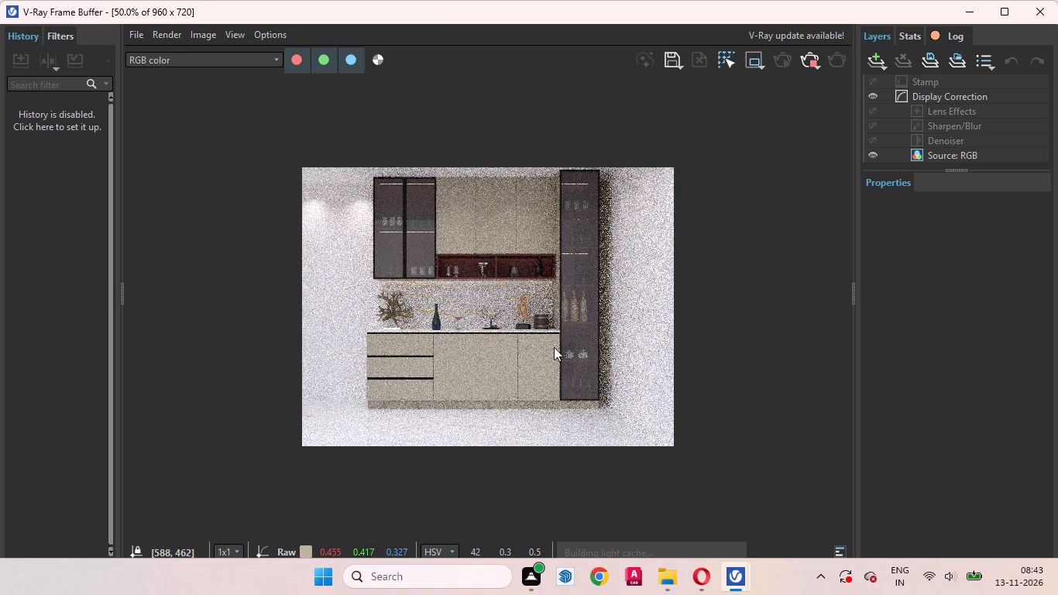
scroll(601, 366, up, 1)
middle_drag(617, 370, 609, 322)
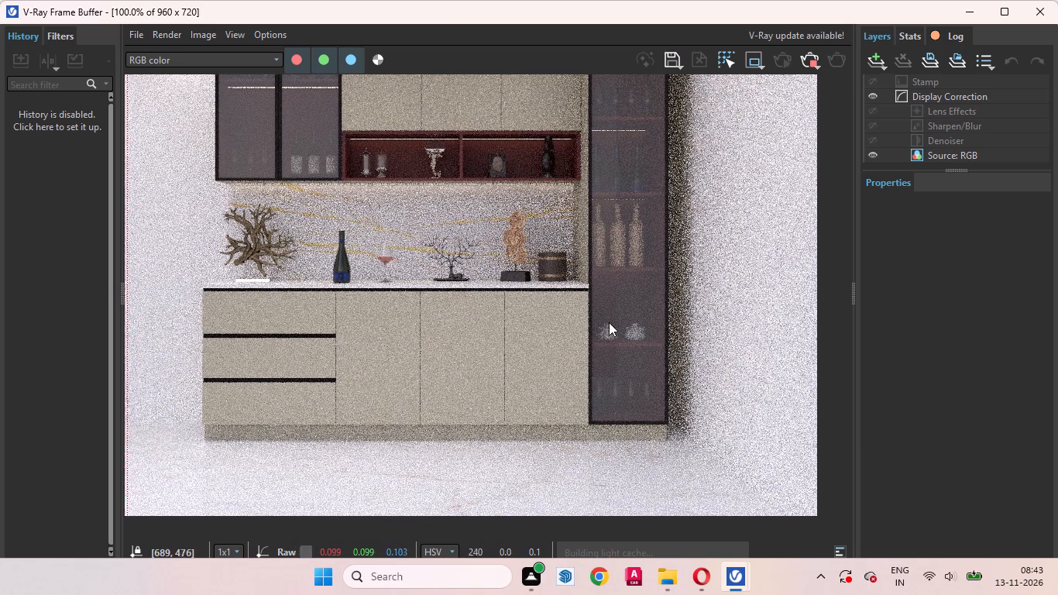
middle_drag(609, 322, 730, 331)
middle_drag(360, 343, 473, 434)
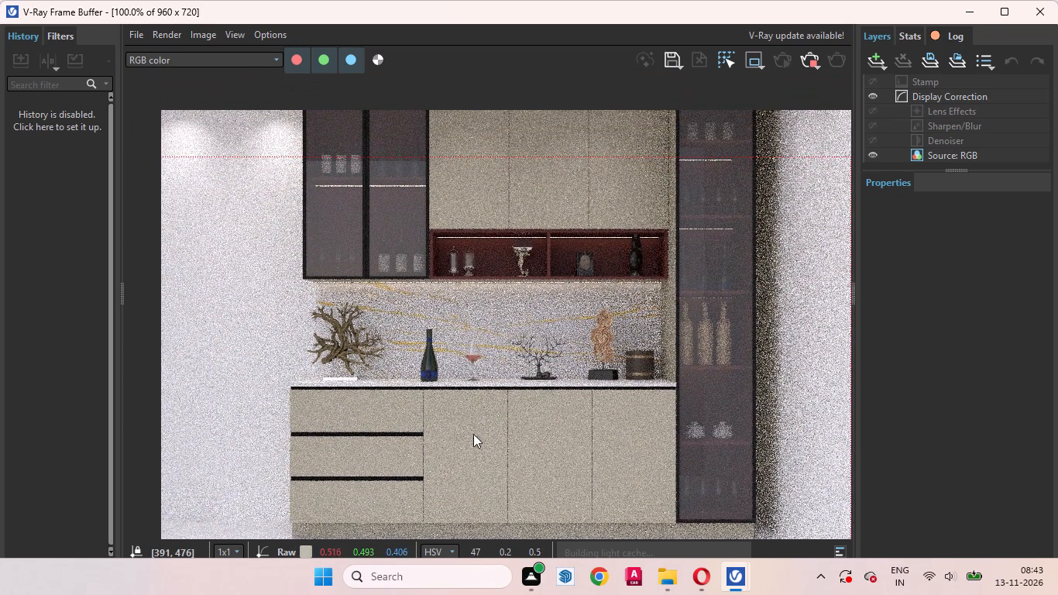
middle_drag(473, 434, 481, 451)
middle_drag(486, 374, 394, 402)
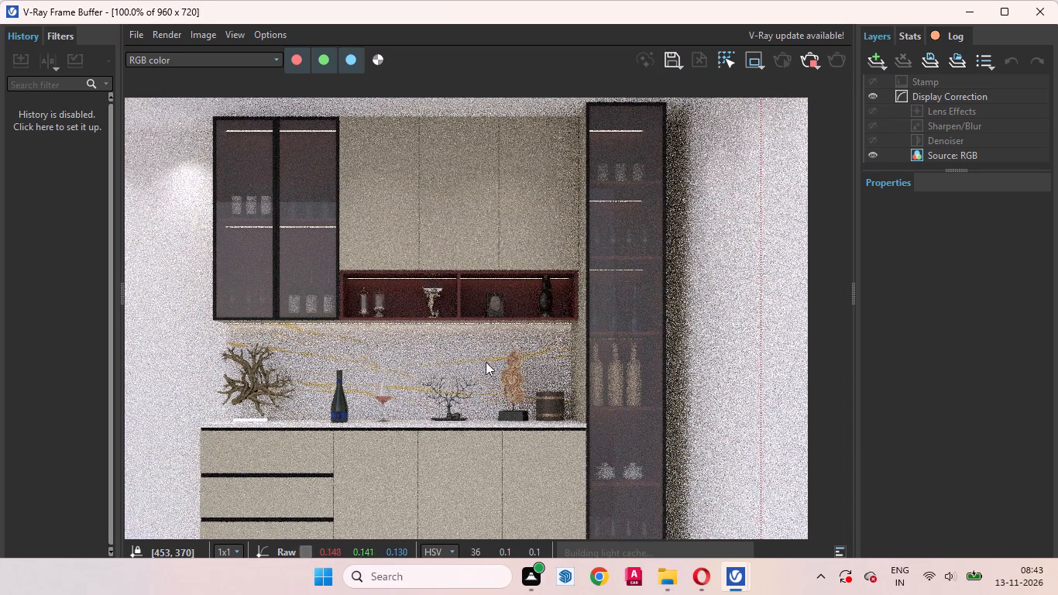
scroll(652, 297, up, 1)
scroll(496, 367, down, 1)
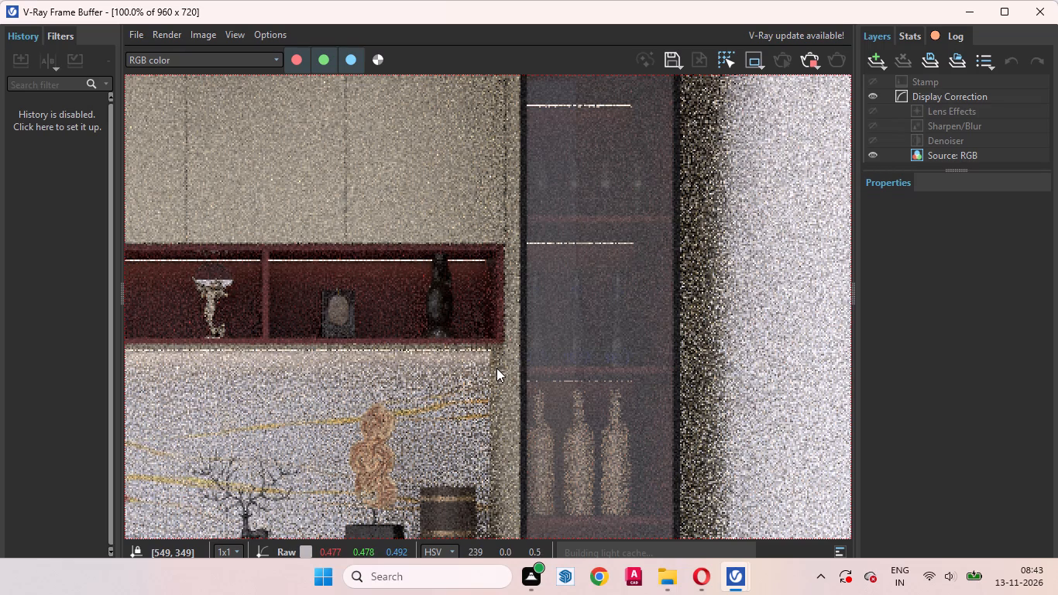
middle_drag(640, 370, 565, 282)
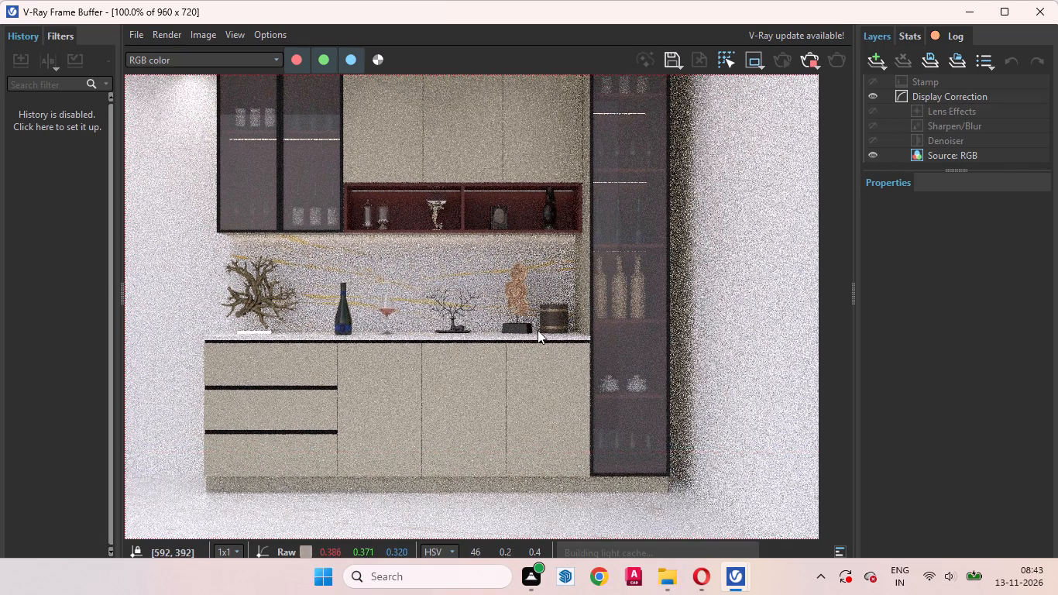
scroll(552, 368, down, 1)
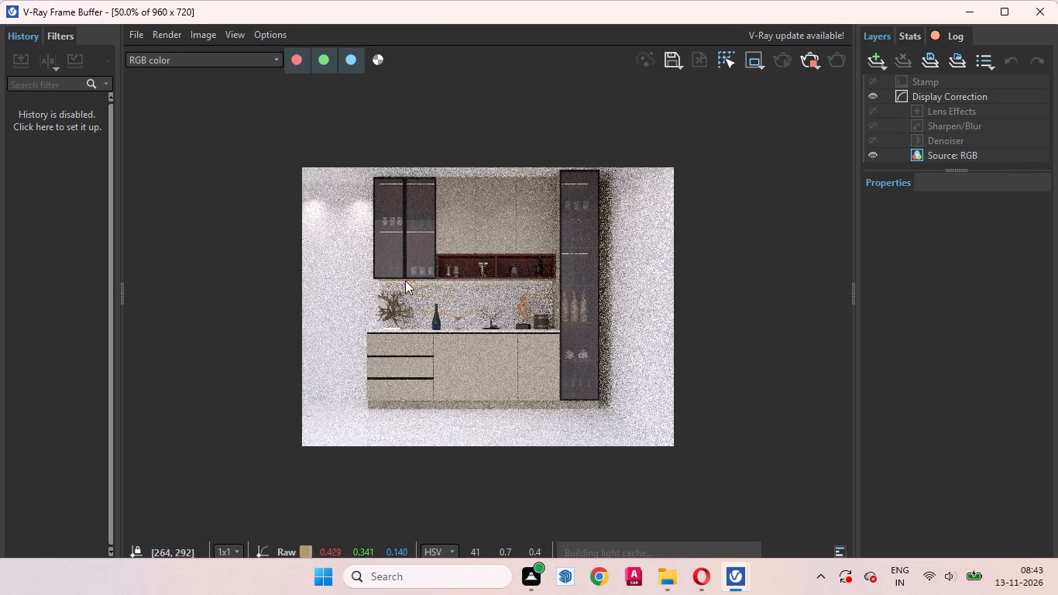
Examine the spotlight glow on the left wall, the wall cabinets, backsplash, base cabinets and floor in the progressing render.
scroll(405, 280, up, 1)
middle_drag(425, 287, 494, 411)
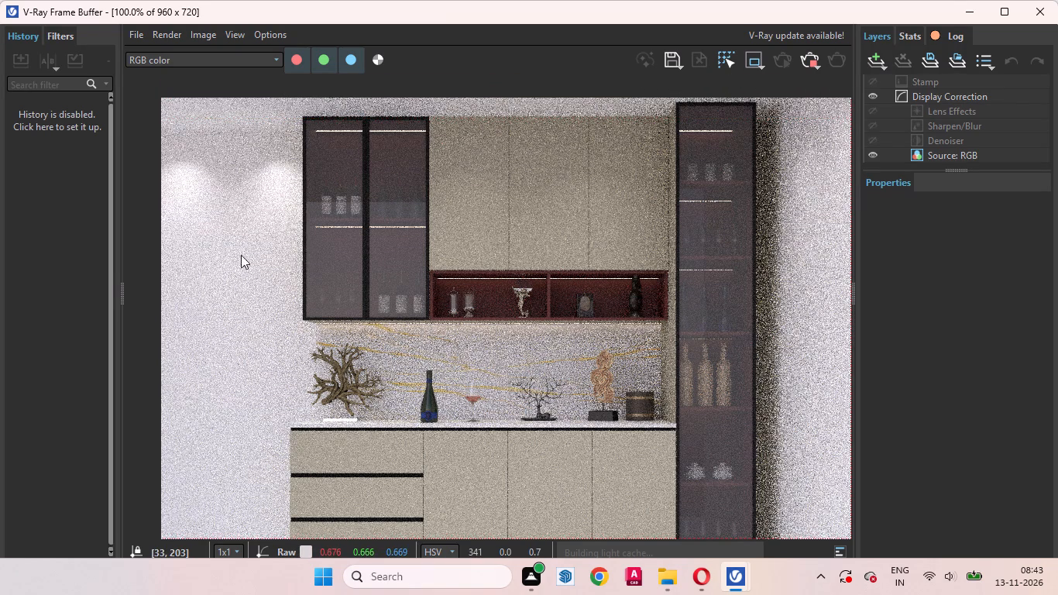
middle_drag(260, 255, 217, 204)
scroll(418, 309, down, 1)
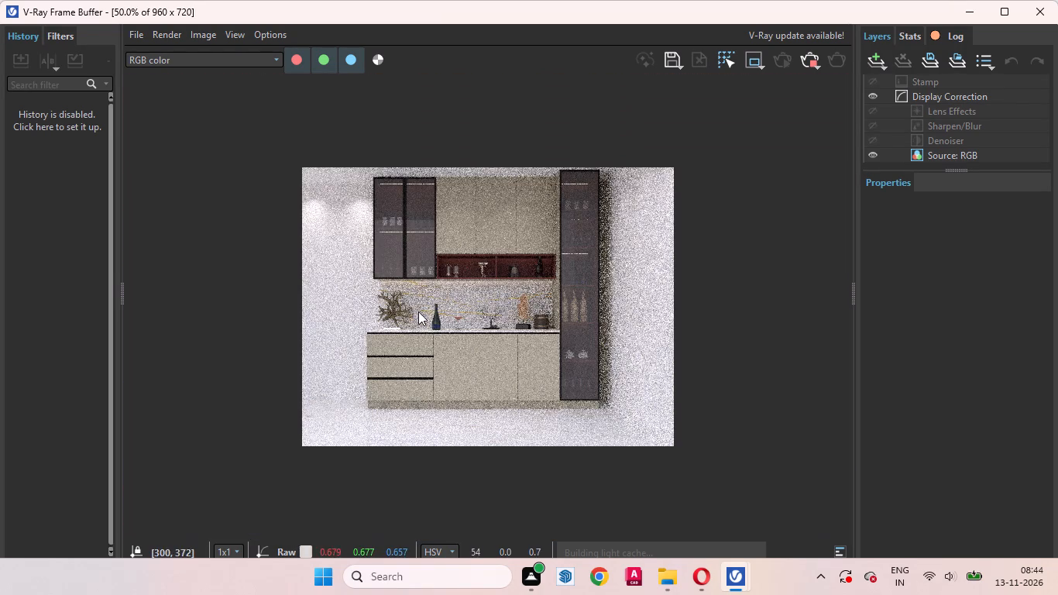
scroll(586, 238, up, 1)
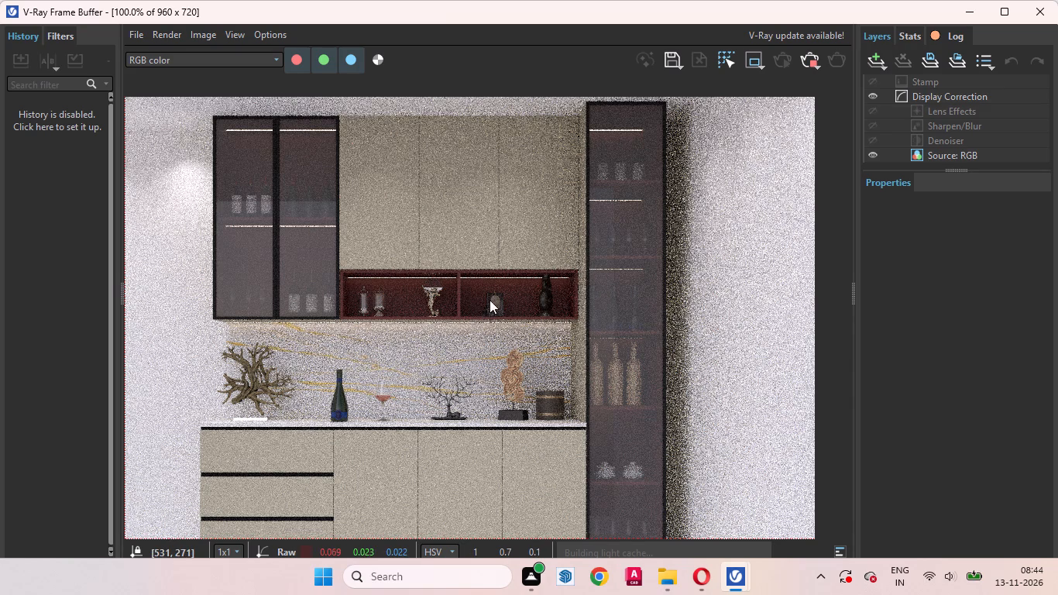
scroll(501, 286, down, 1)
scroll(490, 383, up, 1)
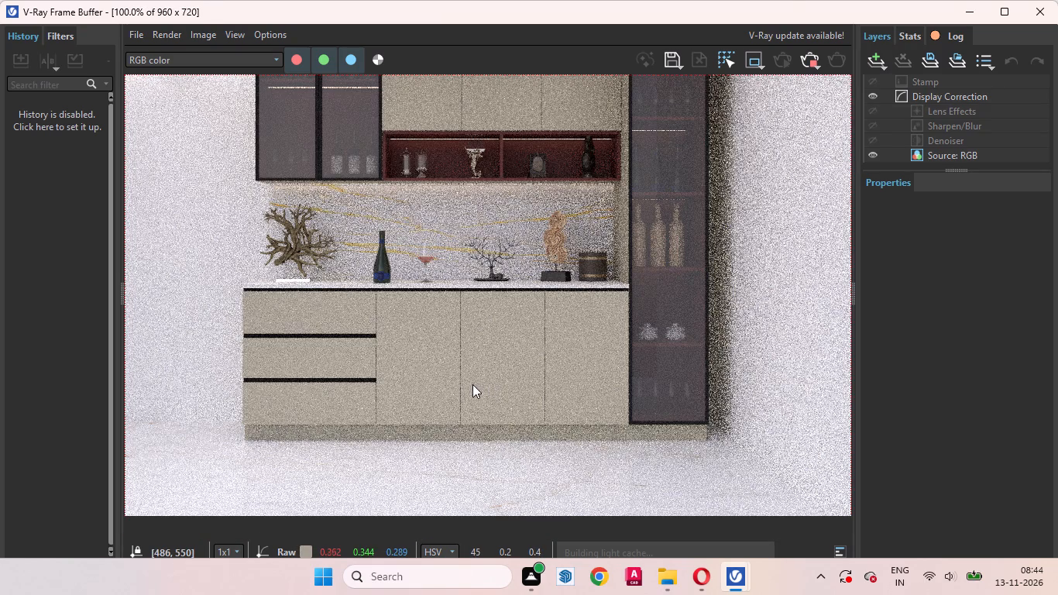
scroll(467, 386, up, 1)
middle_drag(472, 387, 618, 405)
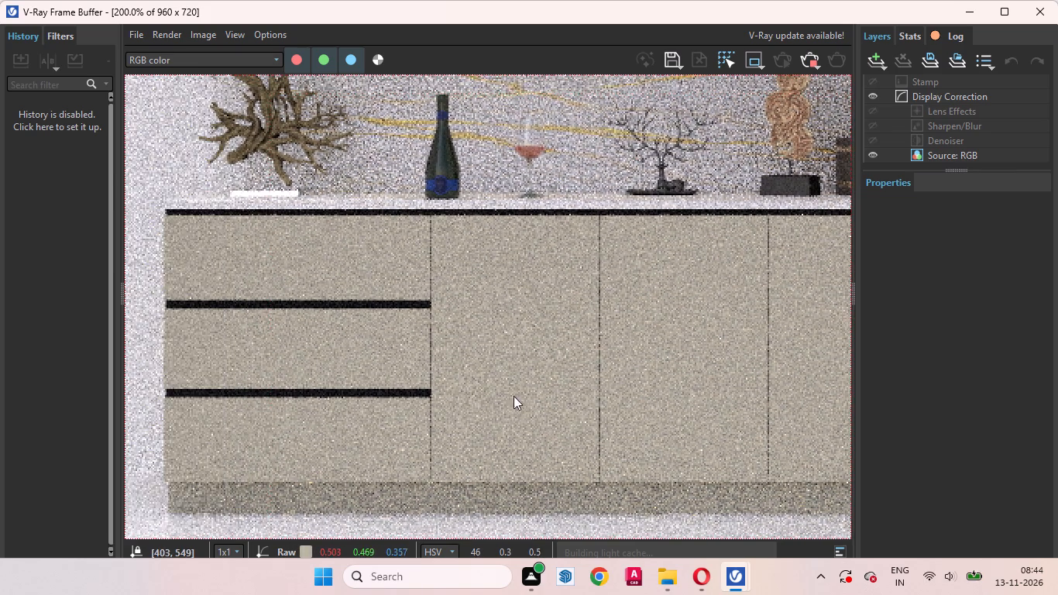
middle_drag(462, 397, 581, 508)
middle_drag(428, 256, 392, 359)
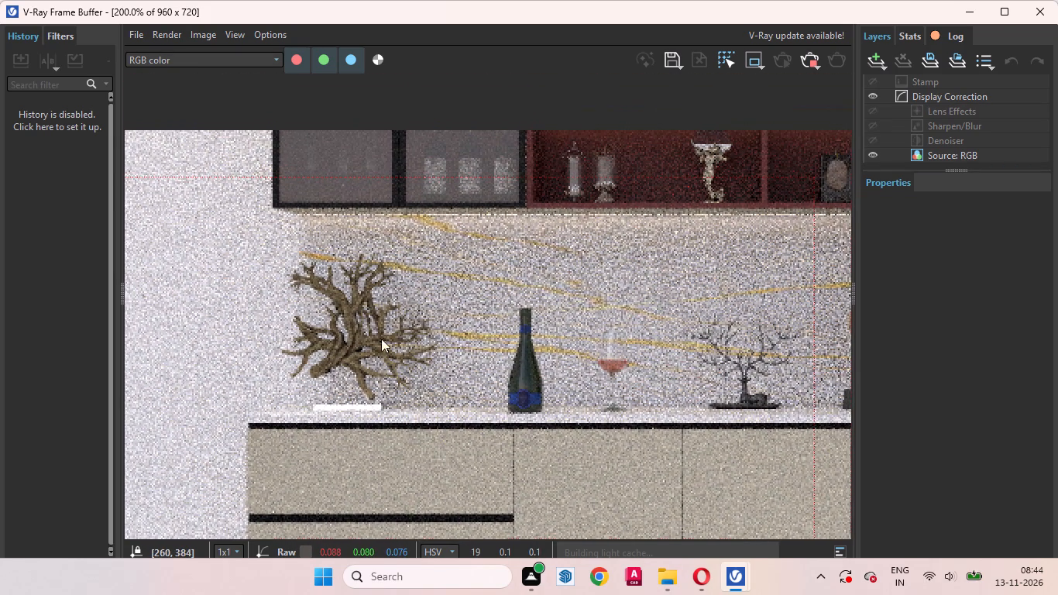
scroll(451, 297, down, 1)
middle_drag(514, 287, 510, 314)
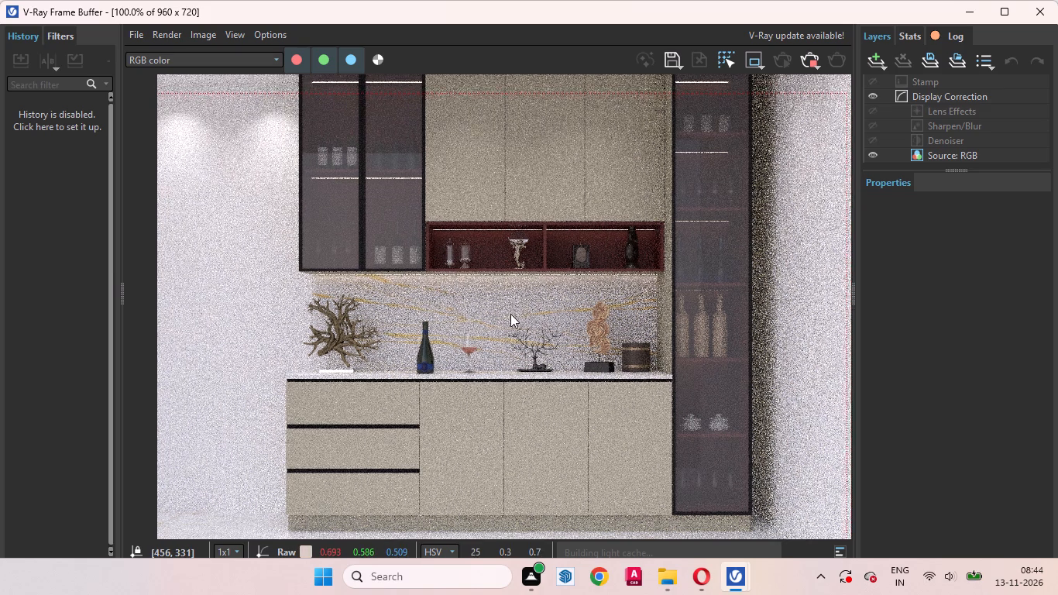
middle_drag(510, 314, 503, 367)
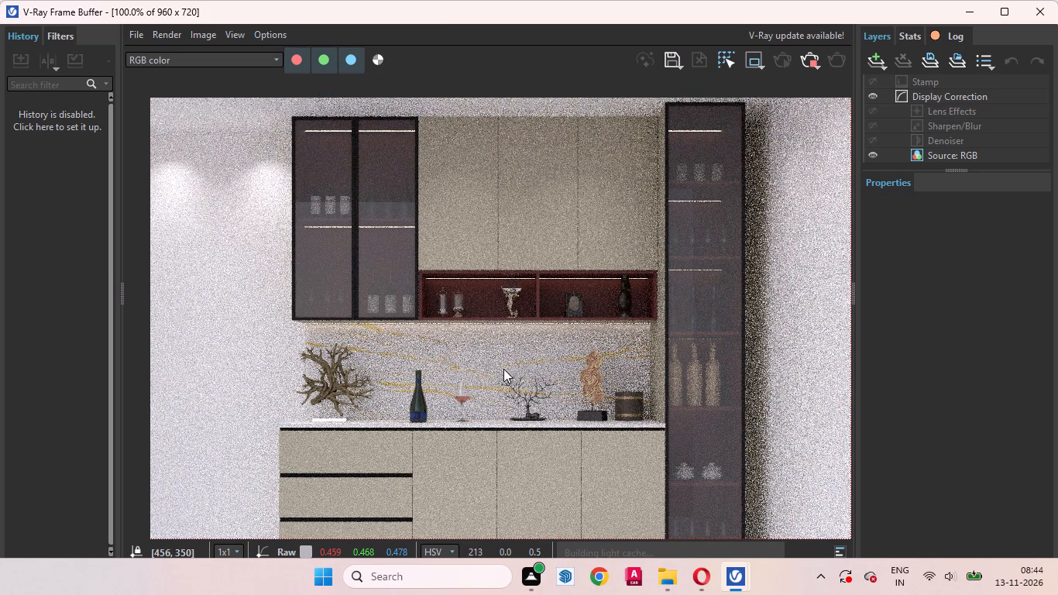
middle_drag(484, 447, 473, 417)
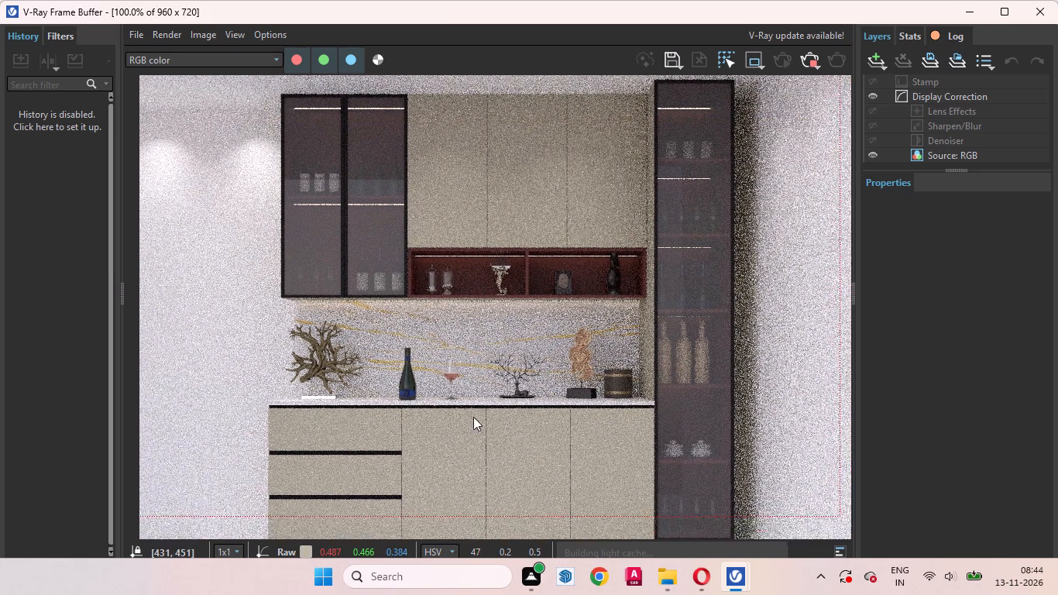
middle_drag(473, 417, 487, 280)
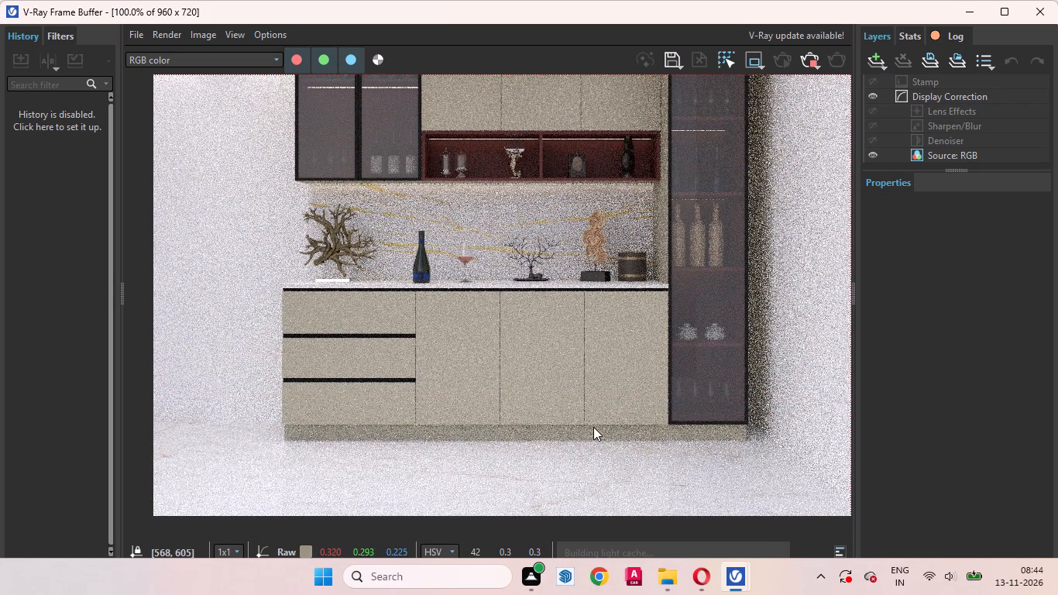
Inspect the progressing render as a whole and close up around the glass wall cabinets, open red shelves and branch decor.
middle_drag(593, 435, 579, 561)
middle_drag(438, 334, 441, 358)
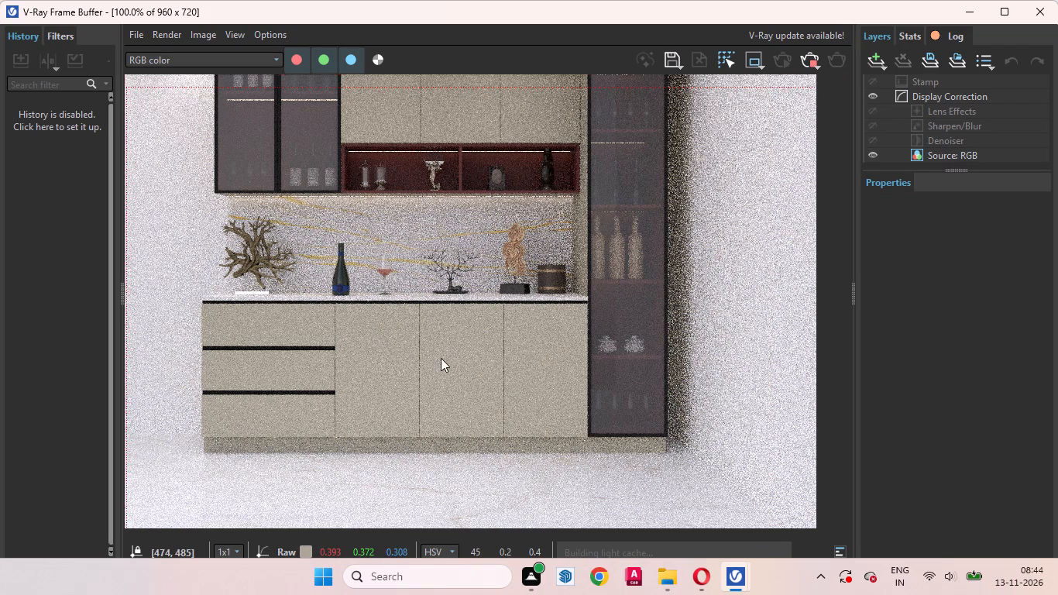
middle_drag(441, 358, 441, 458)
scroll(517, 322, down, 1)
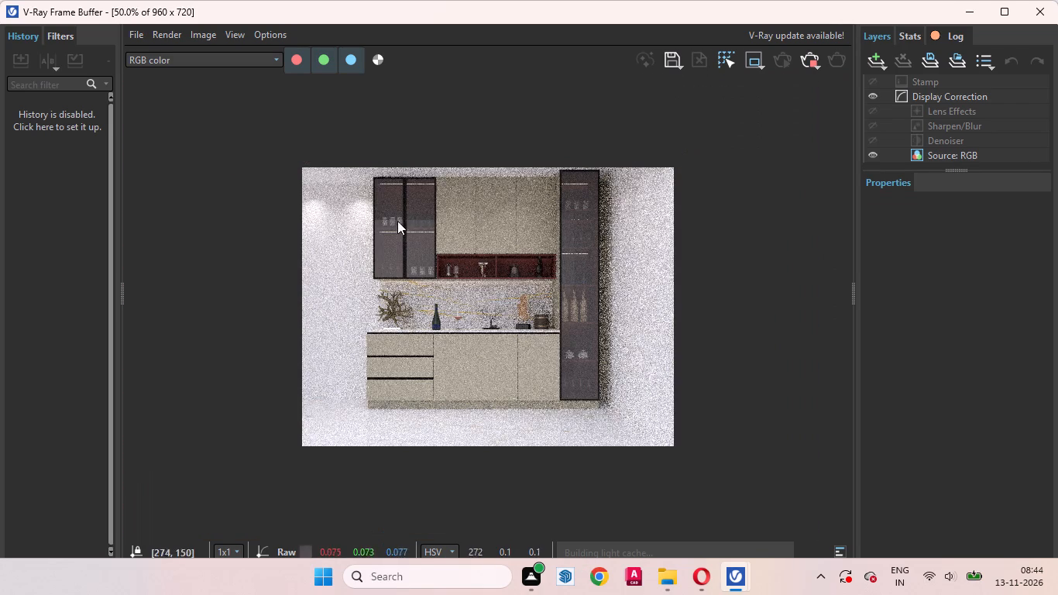
scroll(617, 390, up, 1)
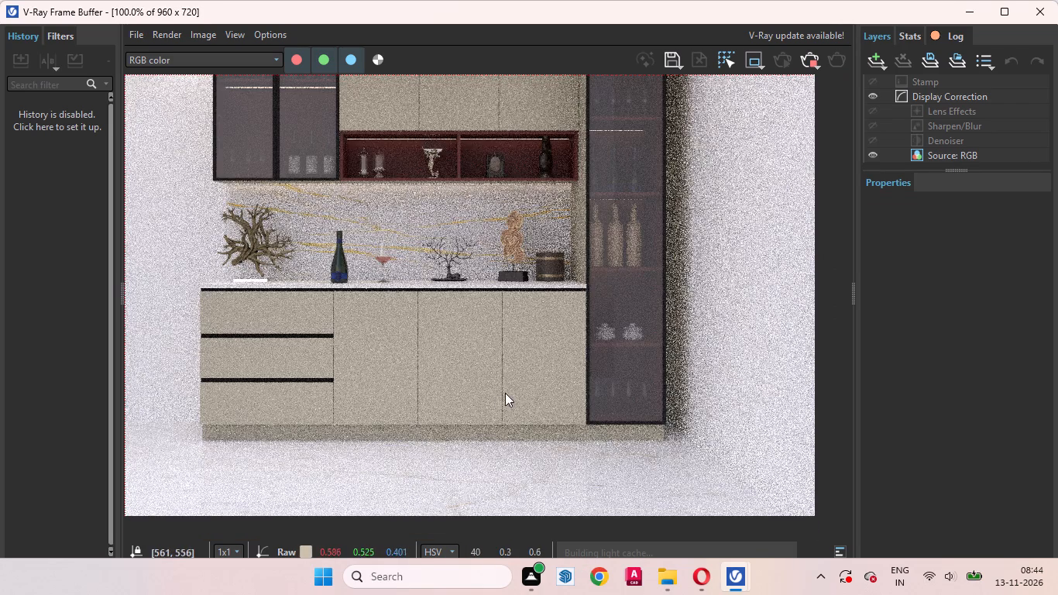
scroll(503, 401, down, 1)
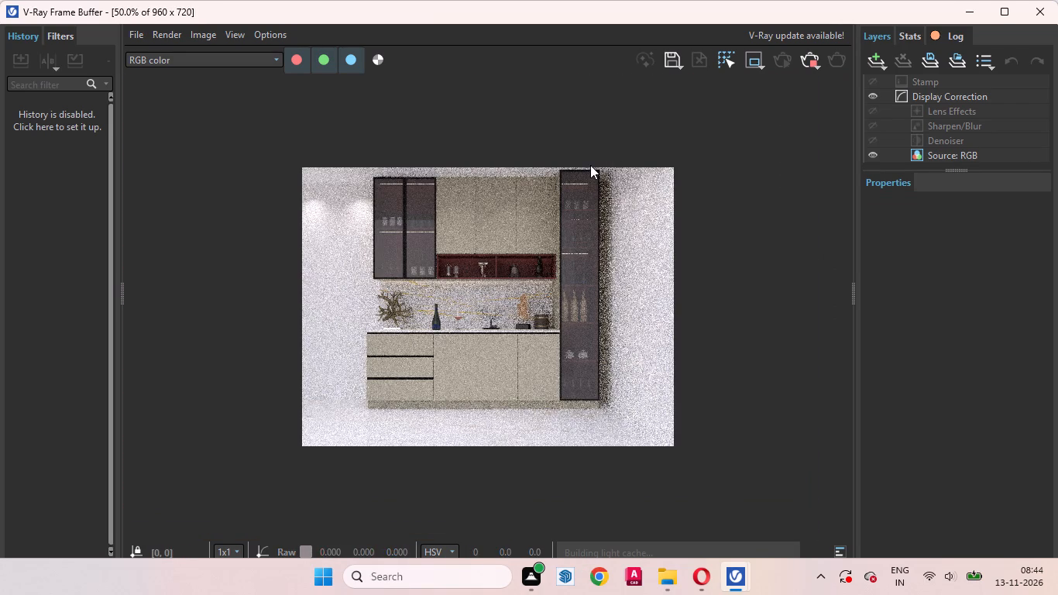
drag(602, 168, 649, 404)
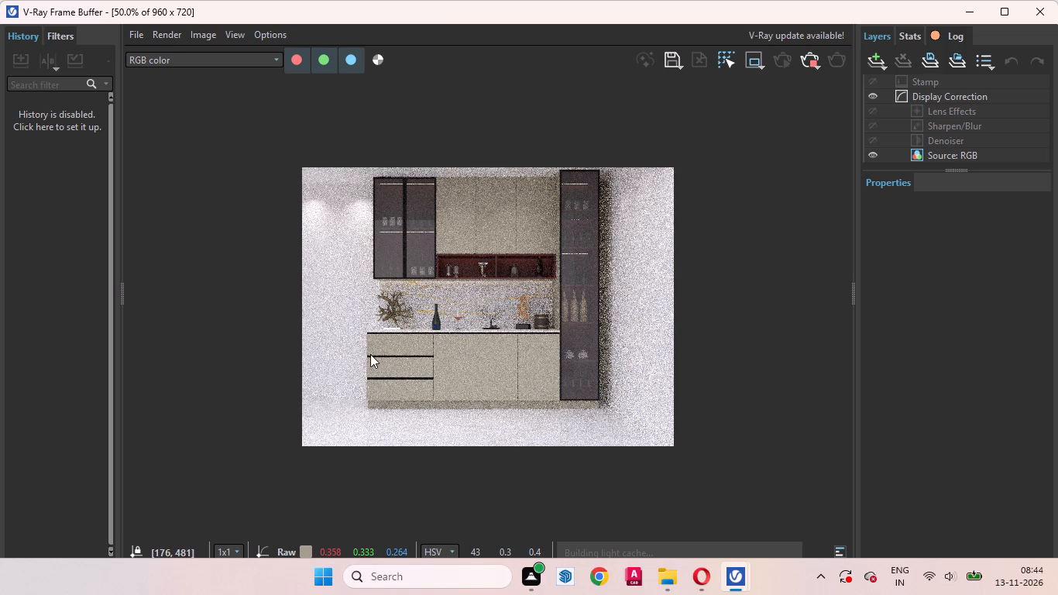
scroll(474, 381, up, 1)
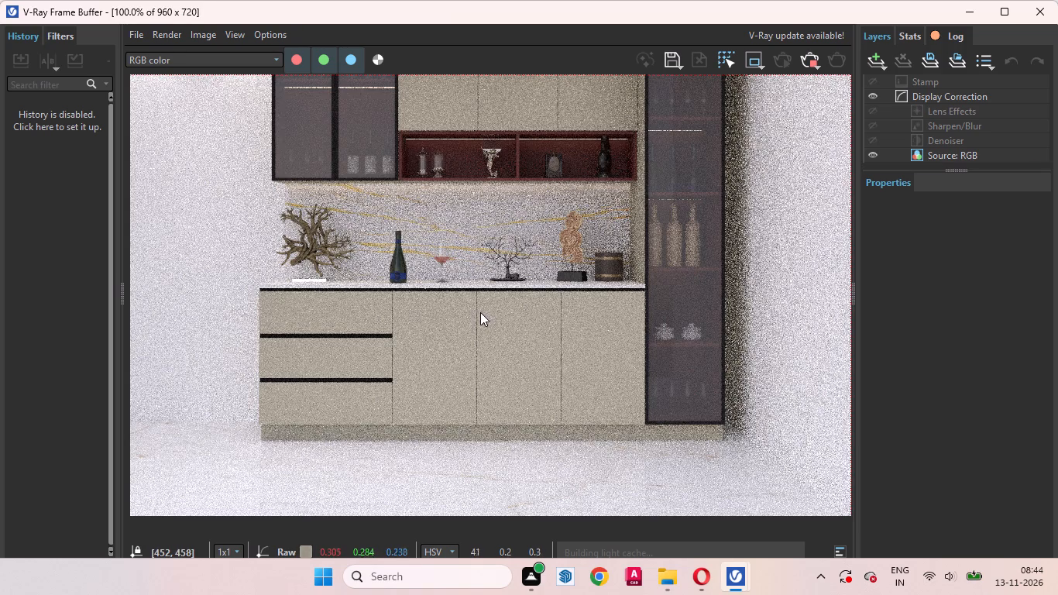
middle_drag(513, 395, 630, 507)
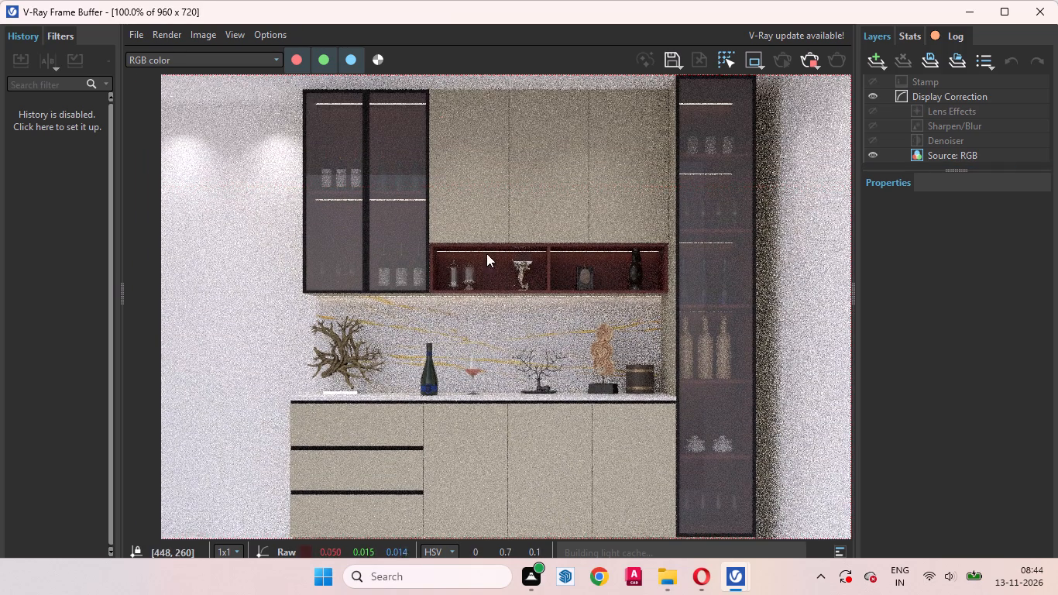
middle_drag(428, 236, 428, 321)
scroll(363, 312, up, 2)
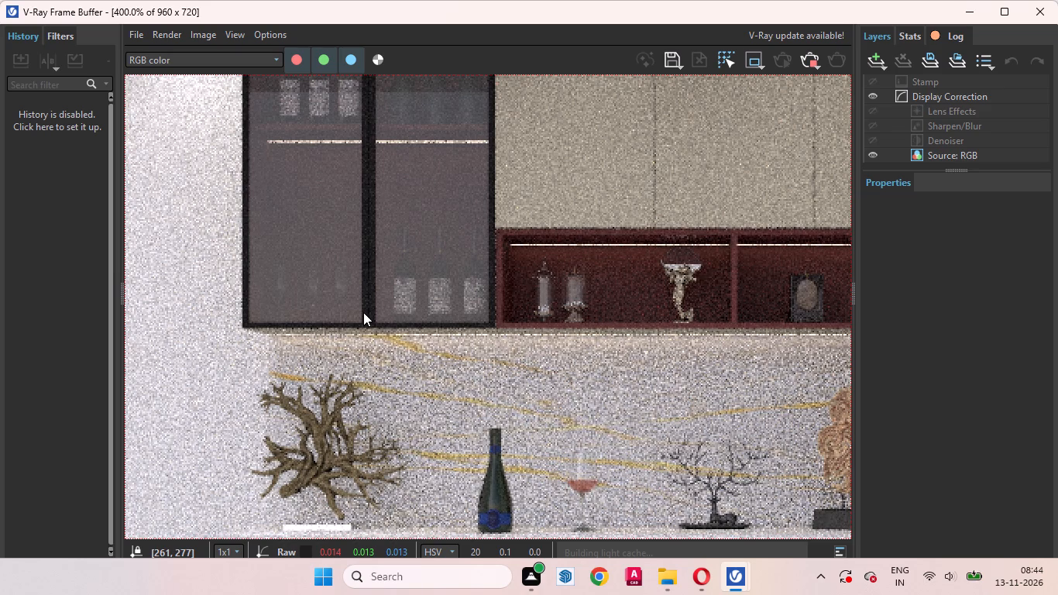
scroll(363, 312, up, 1)
scroll(389, 328, down, 4)
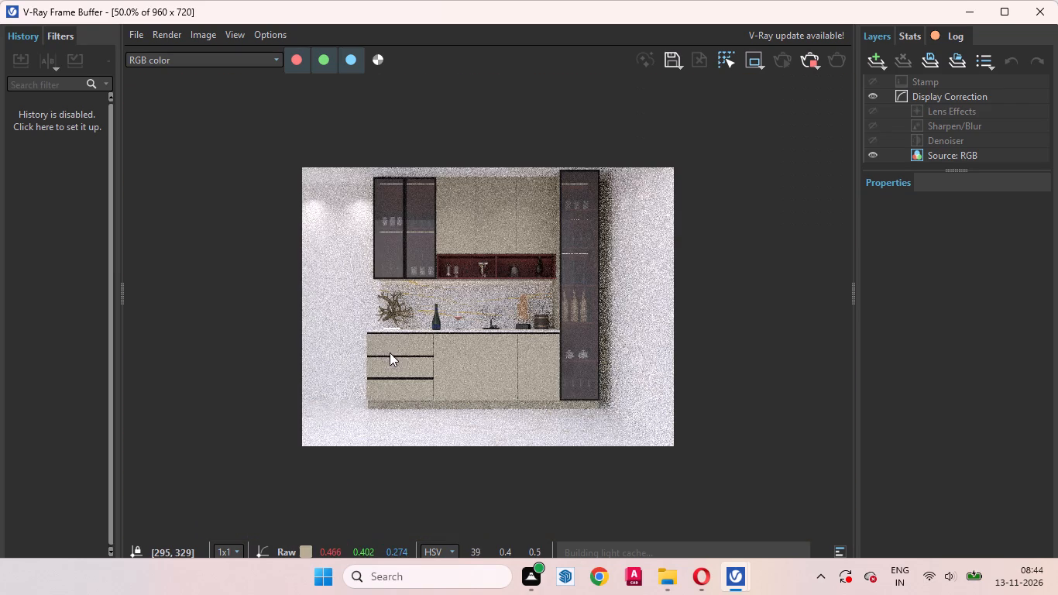
Inspect the countertop decor, base cabinets and lower shelves of the tall glass cabinet in the progressing render.
middle_drag(548, 466, 492, 388)
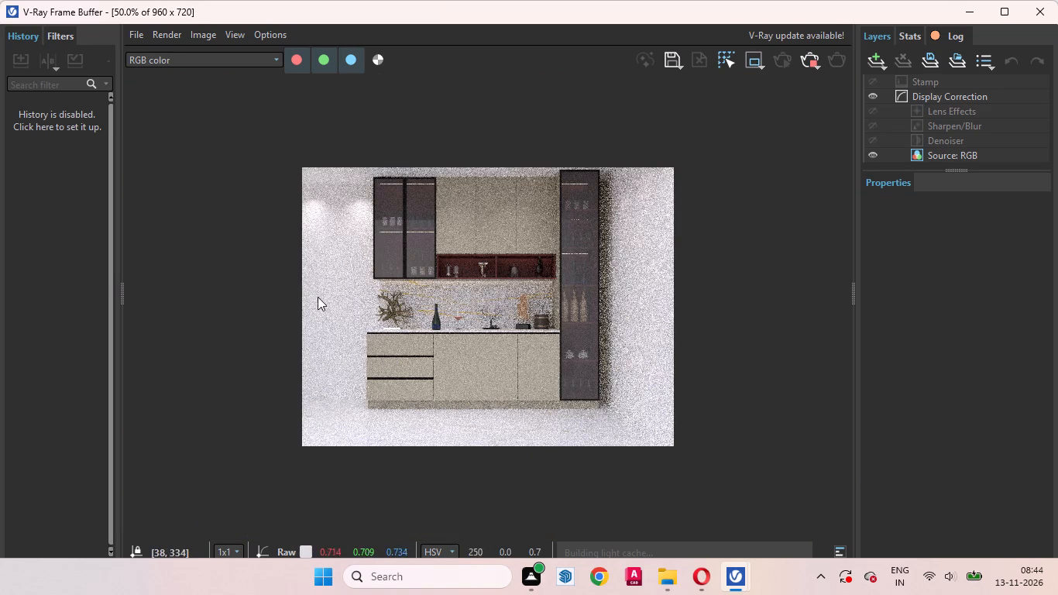
scroll(338, 286, up, 1)
middle_drag(538, 350, 504, 294)
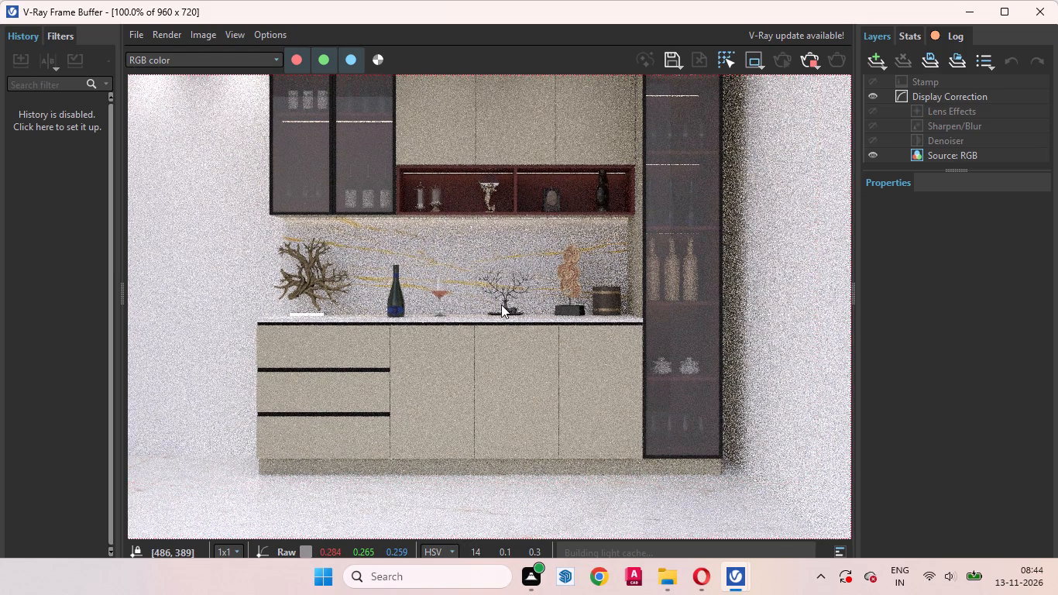
middle_drag(489, 377, 486, 357)
scroll(633, 305, up, 1)
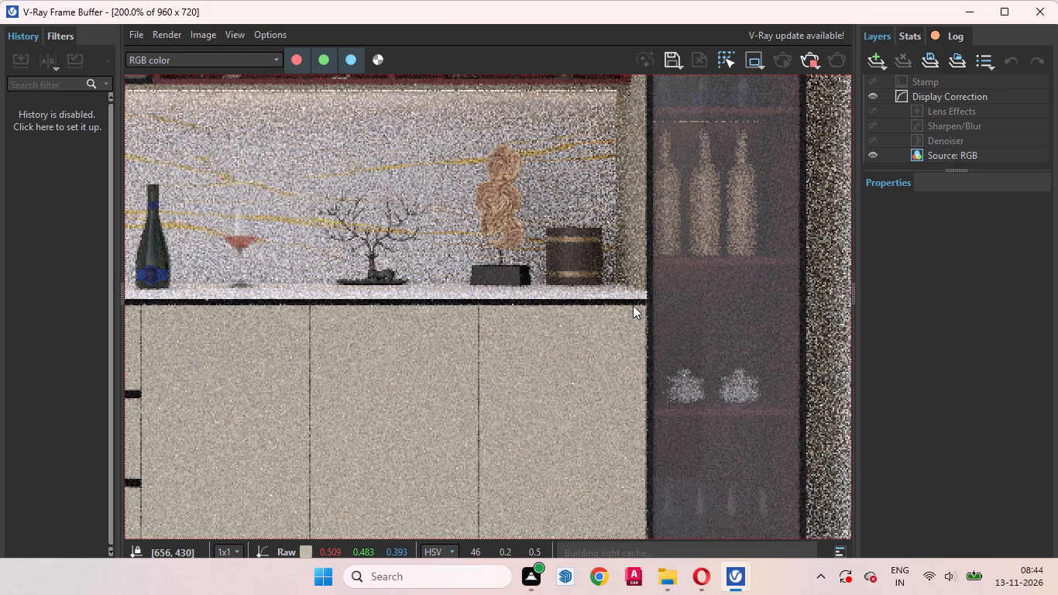
middle_drag(637, 303, 747, 372)
scroll(652, 390, down, 1)
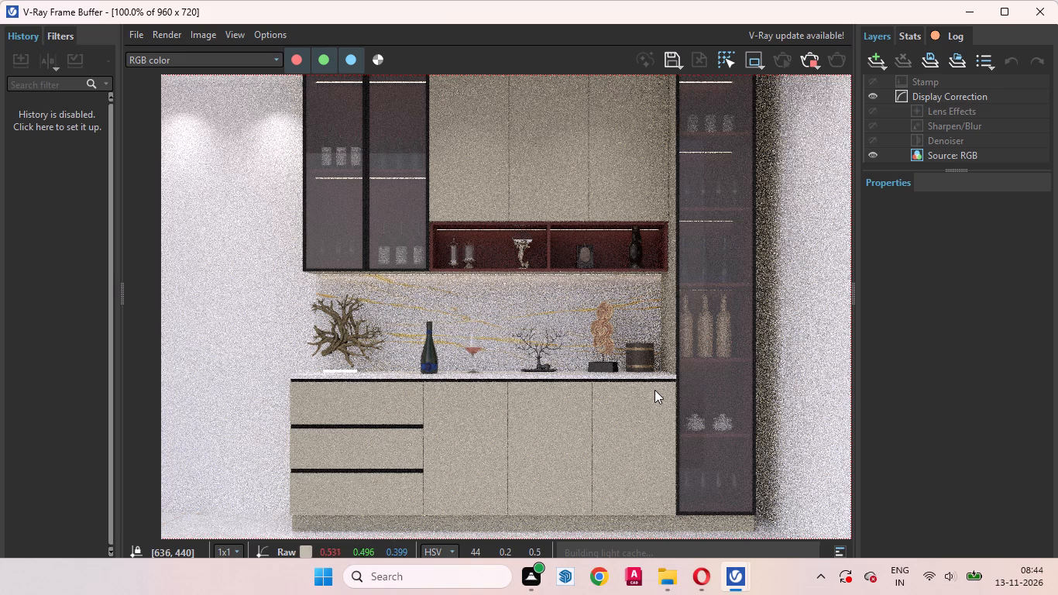
middle_drag(328, 409, 359, 356)
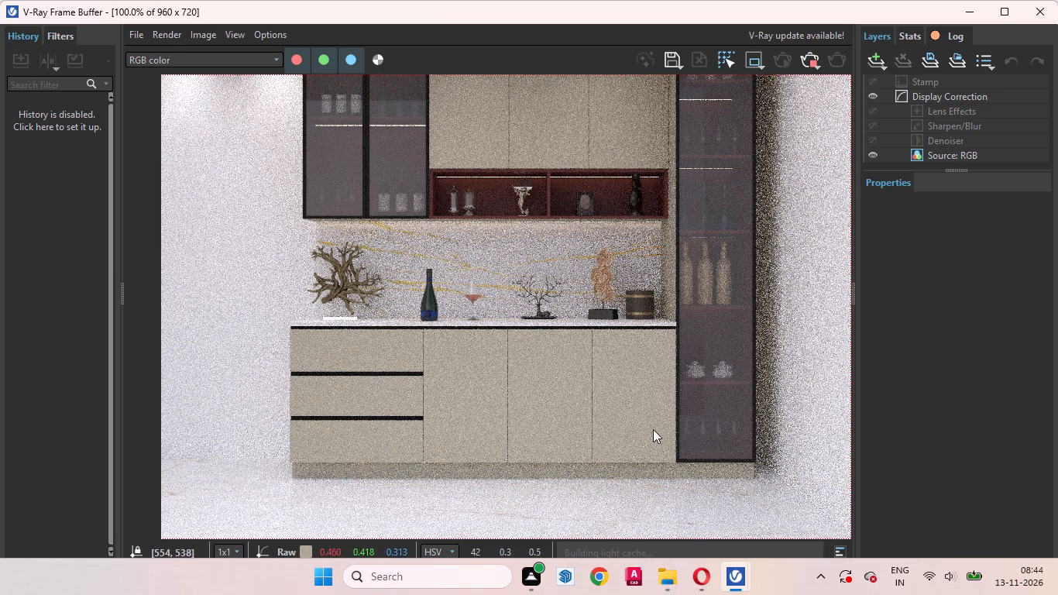
middle_drag(493, 415, 507, 458)
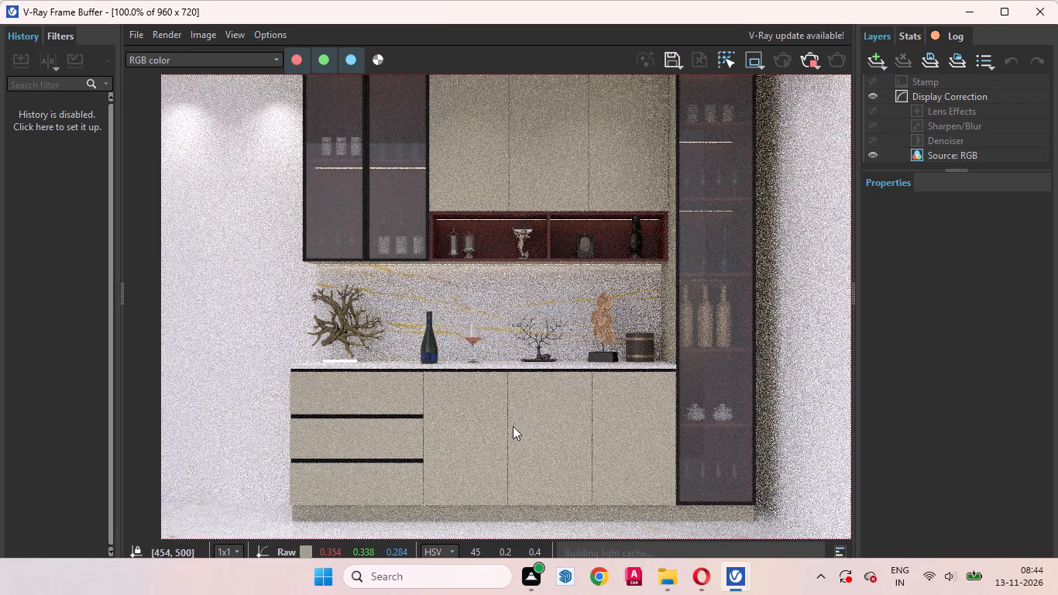
scroll(549, 384, down, 1)
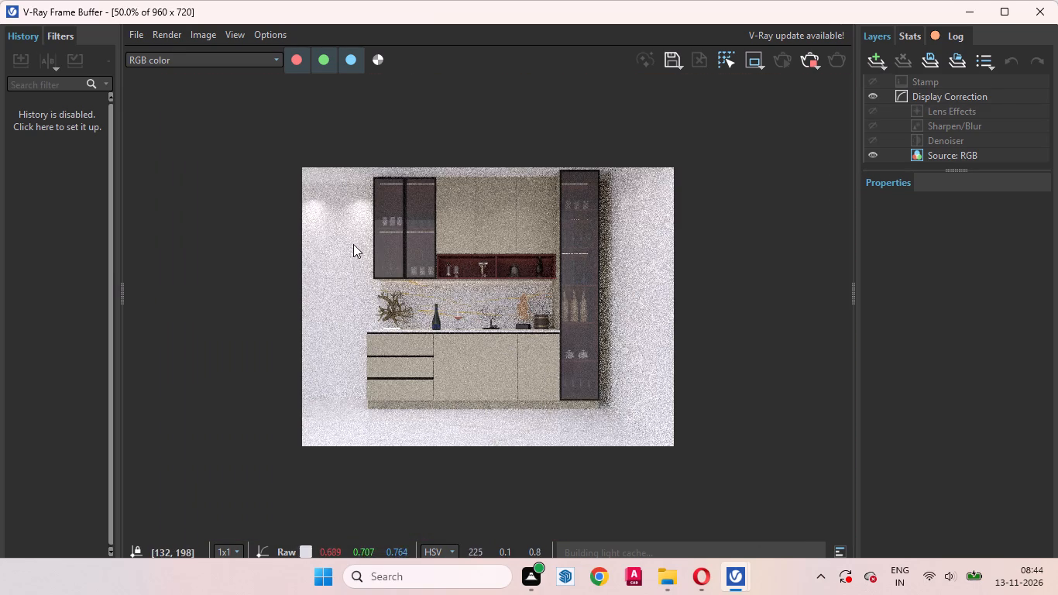
Compare the wall cabinets, backsplash lighting, base cabinets and tall cabinet's side shadow in the progressing render.
scroll(443, 237, up, 1)
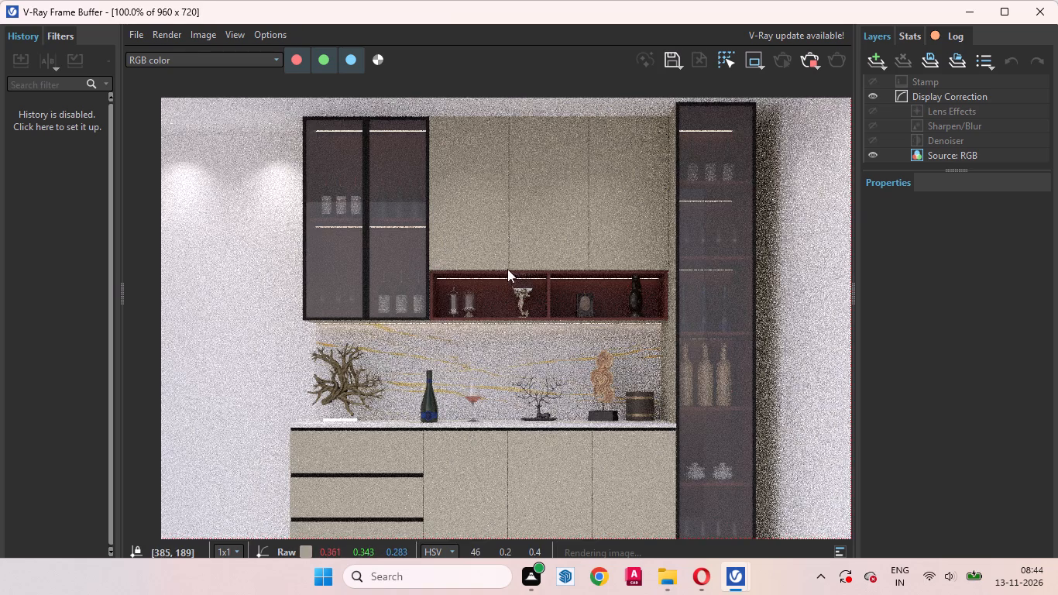
middle_drag(547, 334, 520, 235)
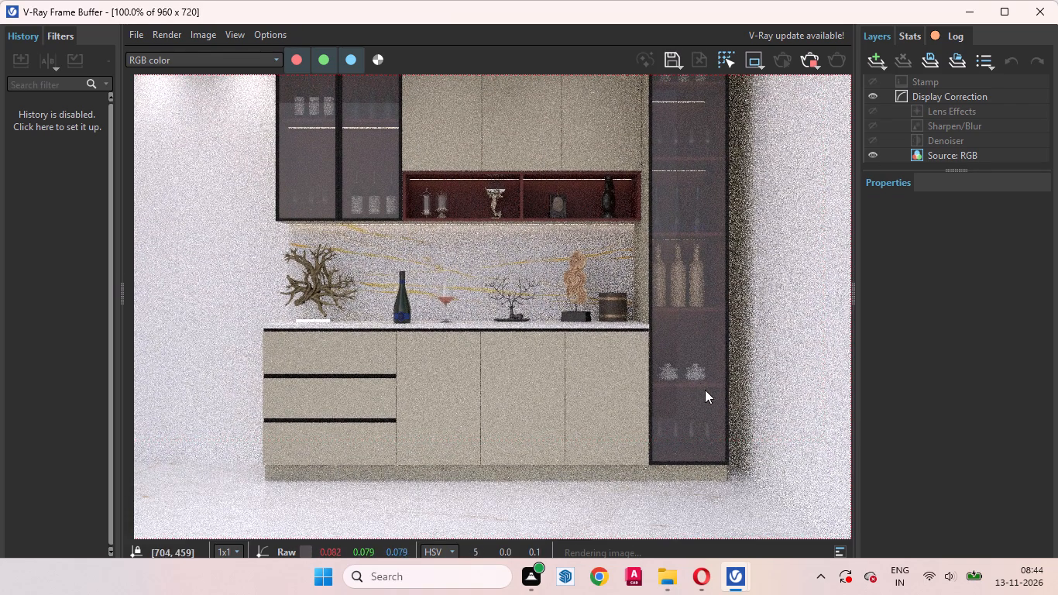
middle_drag(700, 417, 617, 499)
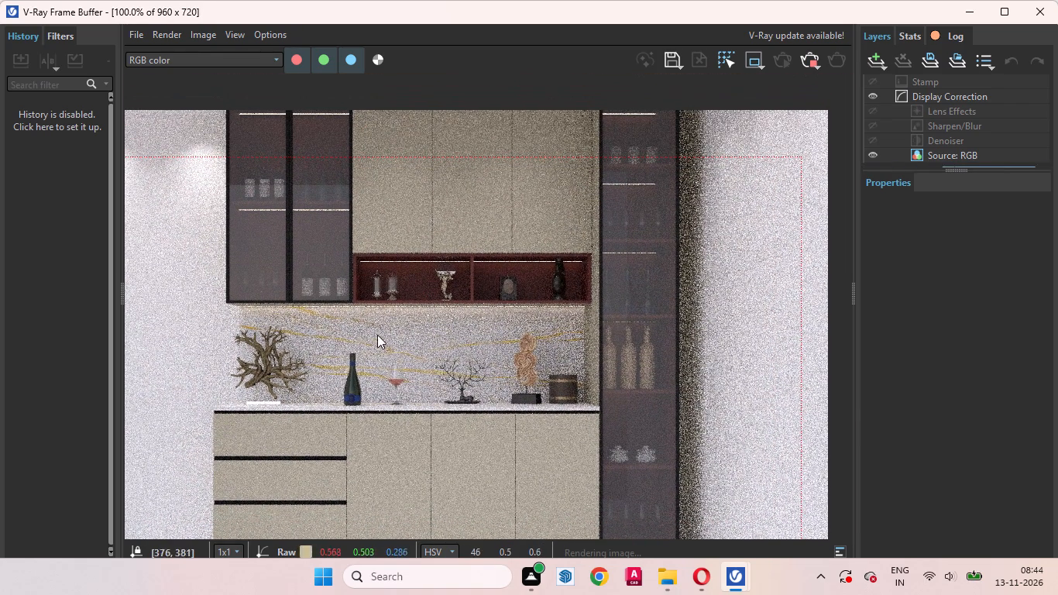
middle_drag(415, 298, 483, 418)
scroll(555, 380, down, 1)
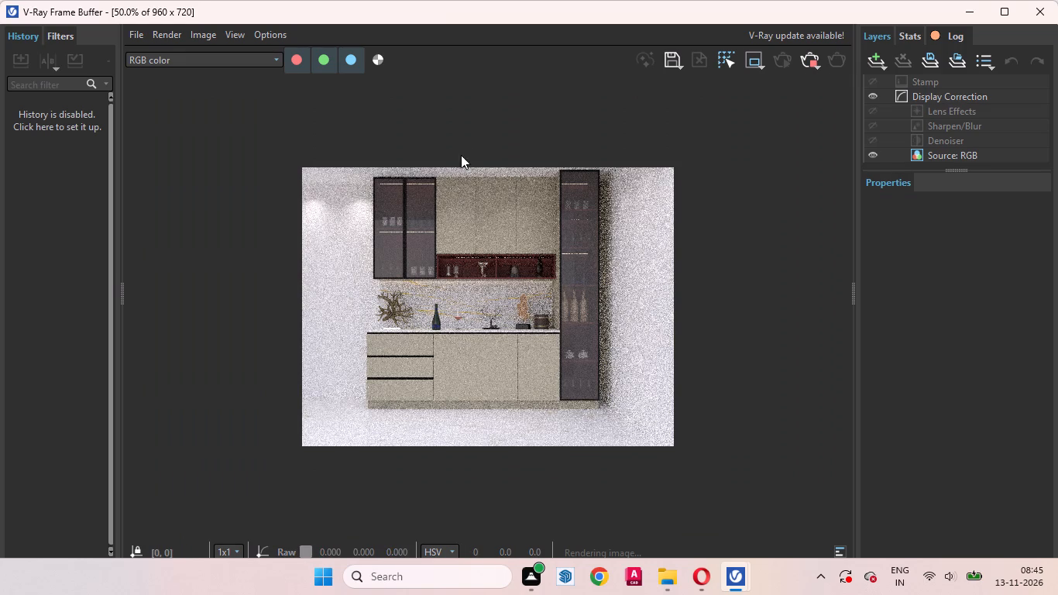
scroll(479, 156, up, 1)
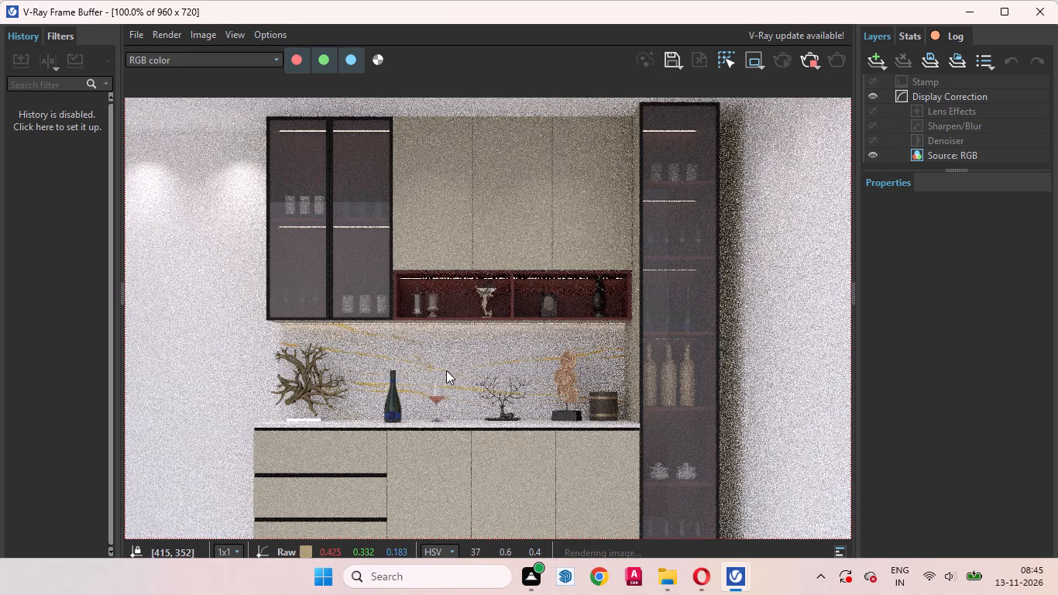
scroll(446, 370, down, 1)
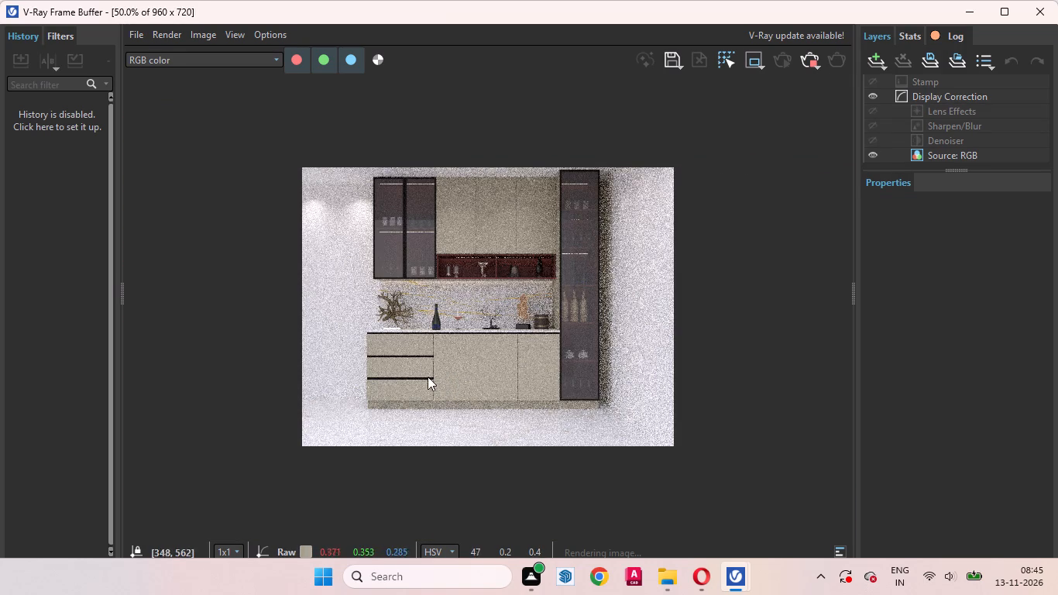
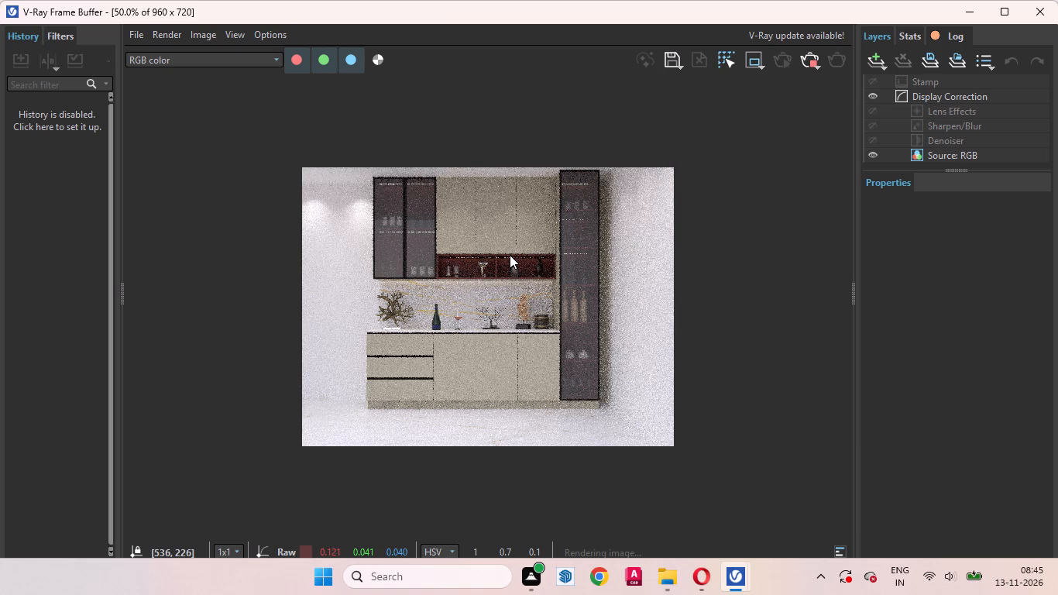
Check the progressing render's full frame, side walls, base cabinets, plinth and marble floor.
scroll(493, 408, up, 1)
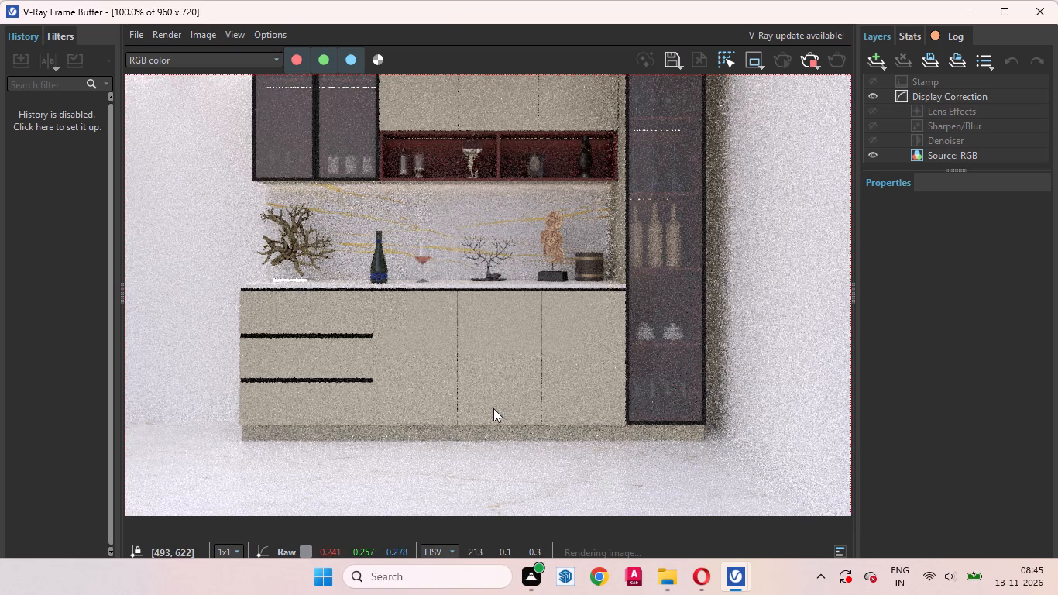
scroll(547, 448, down, 1)
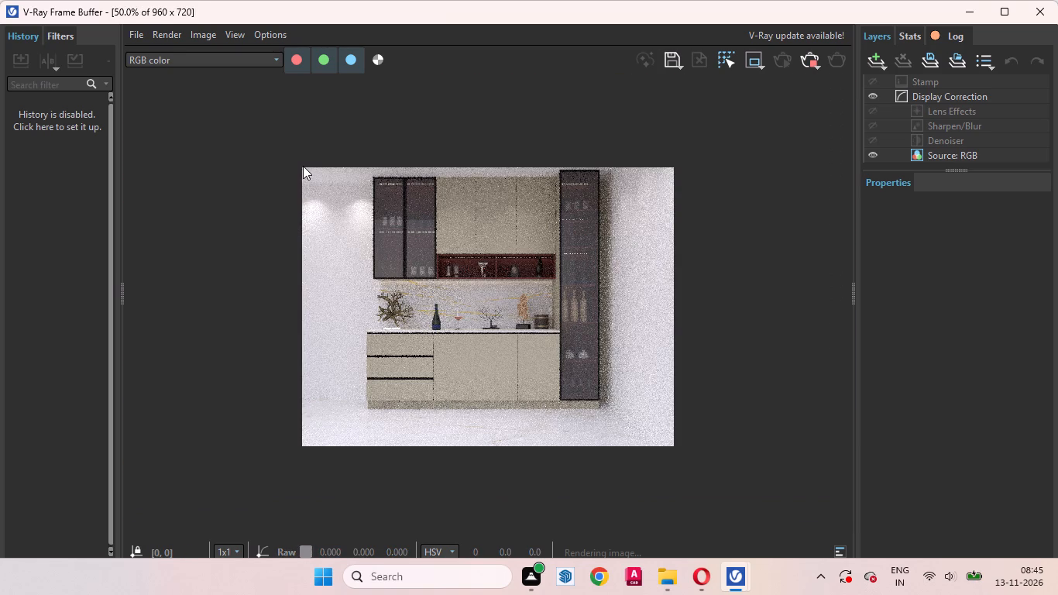
click(297, 166)
drag(672, 167, 280, 426)
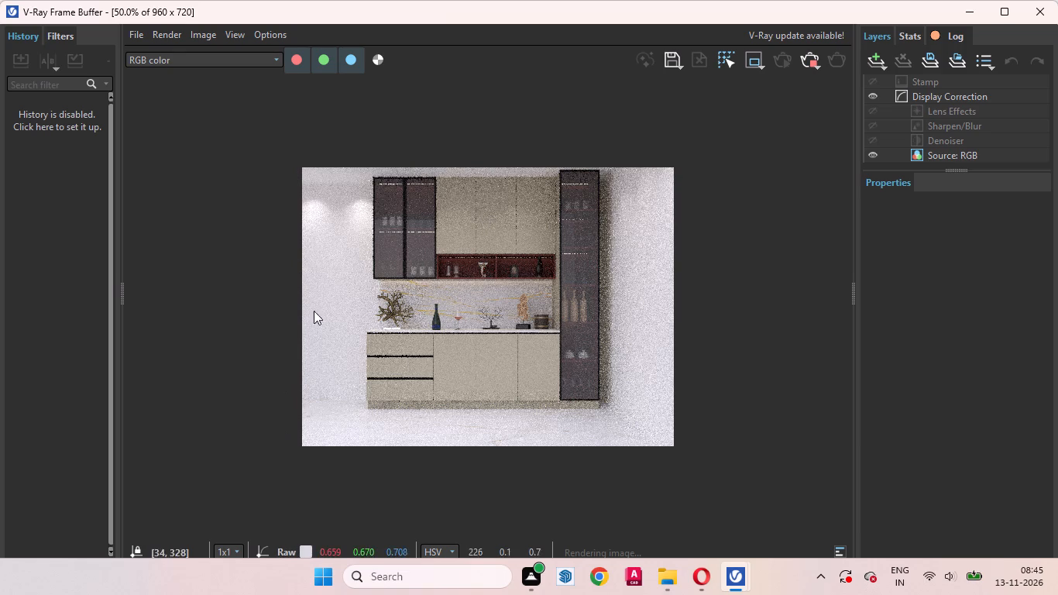
drag(299, 322, 649, 343)
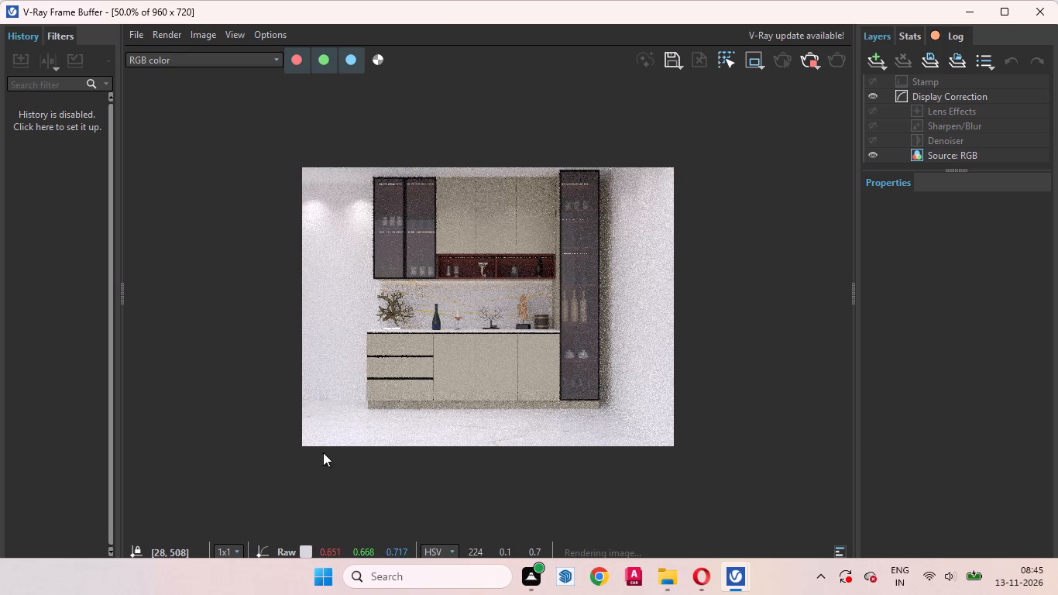
scroll(492, 191, up, 1)
middle_drag(506, 270, 531, 152)
middle_drag(478, 394, 543, 356)
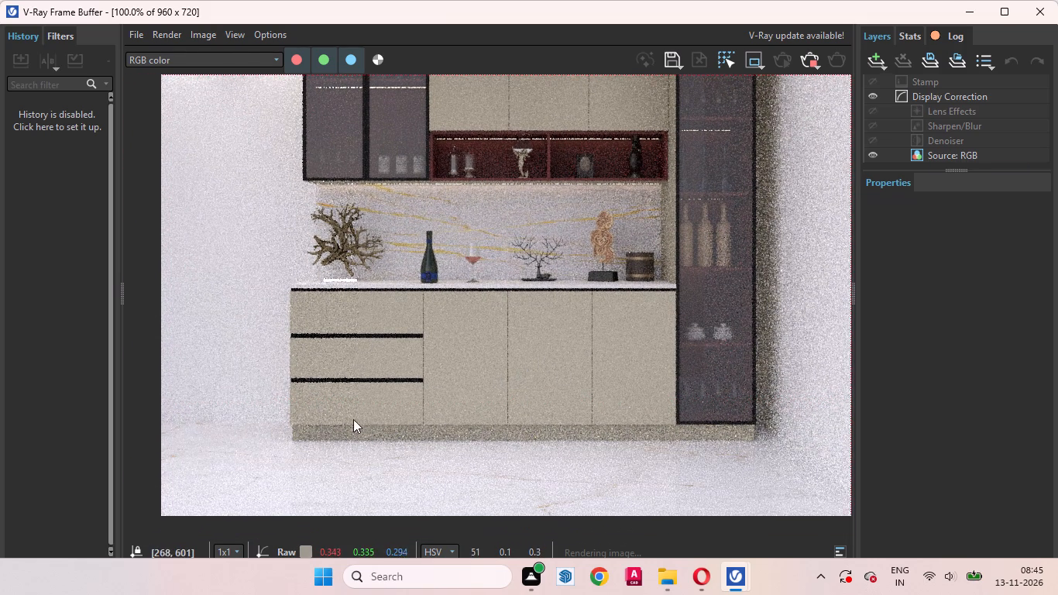
Examine close up the countertop decor, gold-veined backsplash, open red shelves and bottles in the tall glass cabinet.
scroll(351, 395, up, 1)
middle_drag(540, 374, 440, 524)
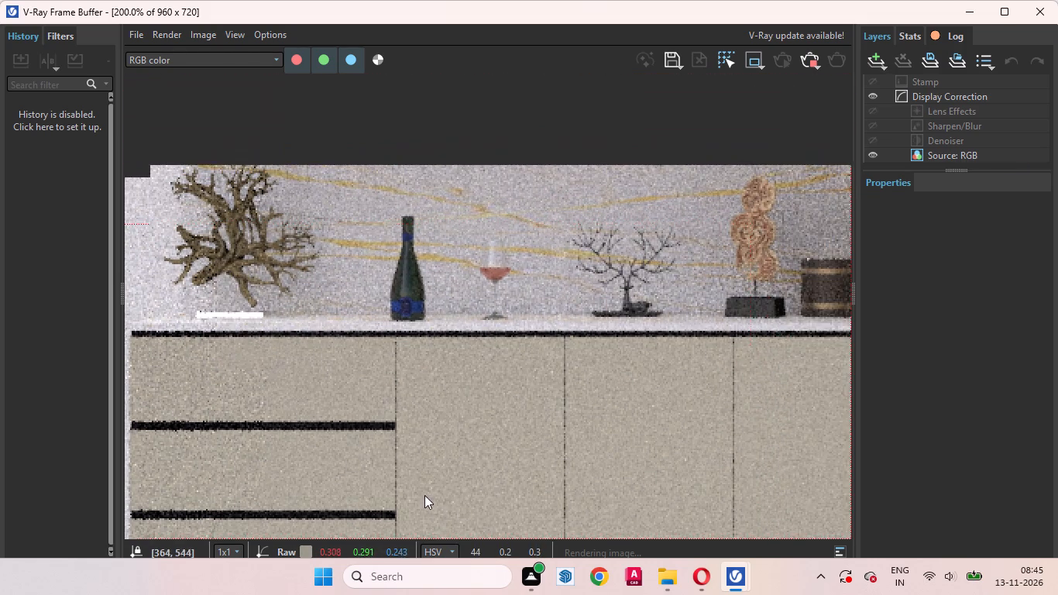
middle_drag(503, 365, 471, 441)
middle_drag(495, 285, 496, 315)
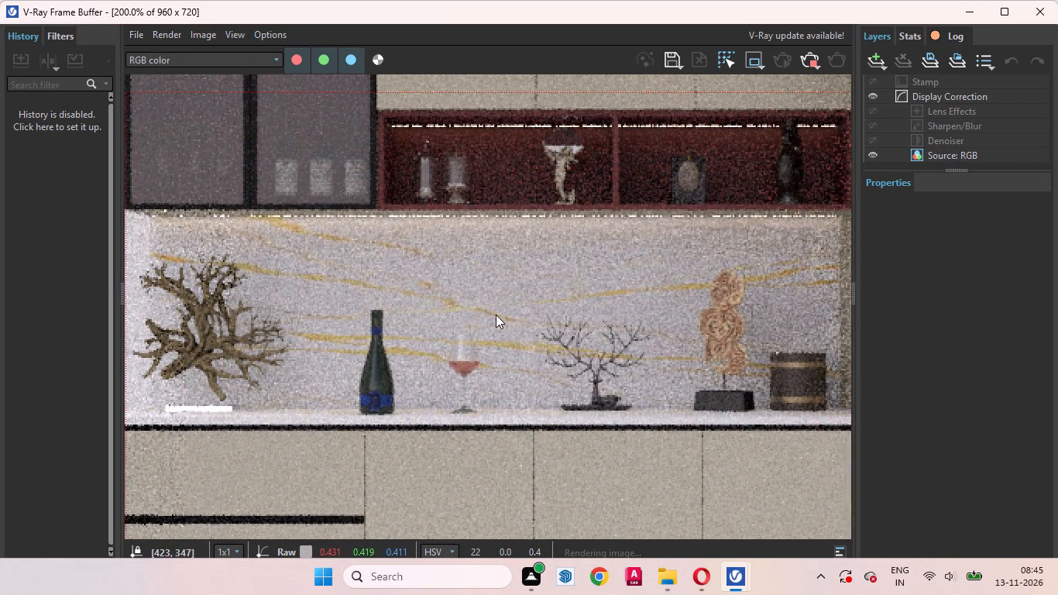
middle_drag(496, 315, 494, 346)
middle_drag(517, 309, 509, 307)
middle_drag(563, 350, 426, 311)
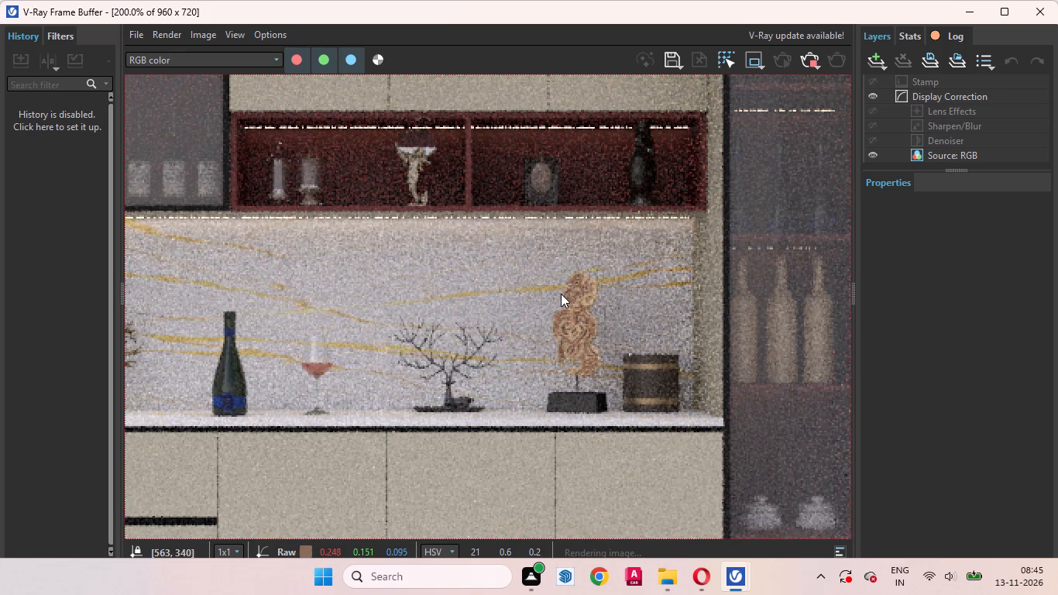
middle_drag(561, 294, 565, 340)
Compare the cabinet wall as a whole with close views of the countertop decor, drawers and floor in the progressing render.
scroll(660, 356, down, 1)
middle_drag(478, 215, 524, 203)
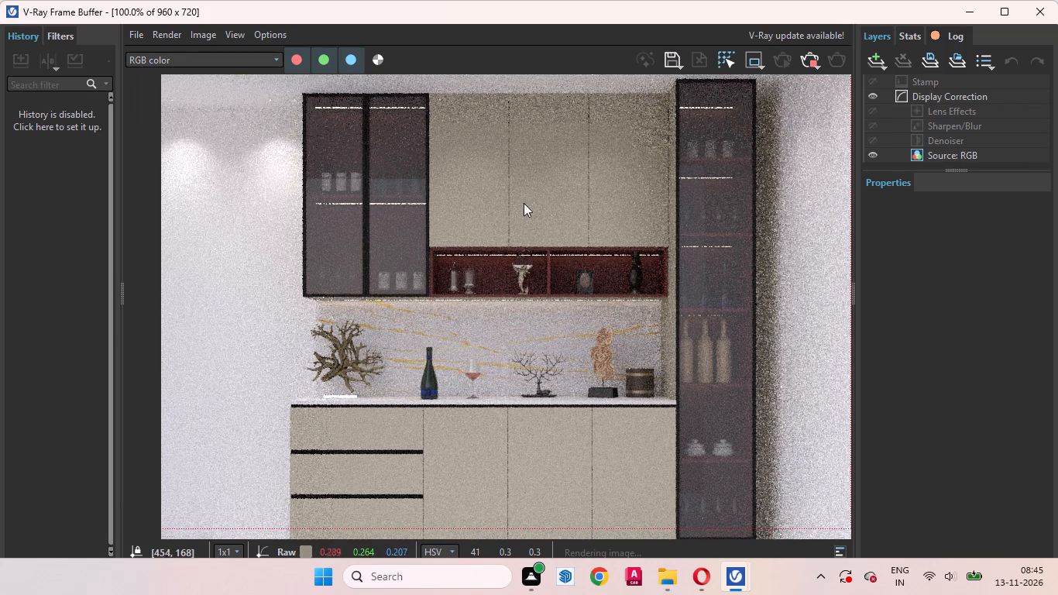
middle_drag(524, 203, 531, 194)
scroll(434, 378, up, 1)
middle_drag(500, 375, 471, 324)
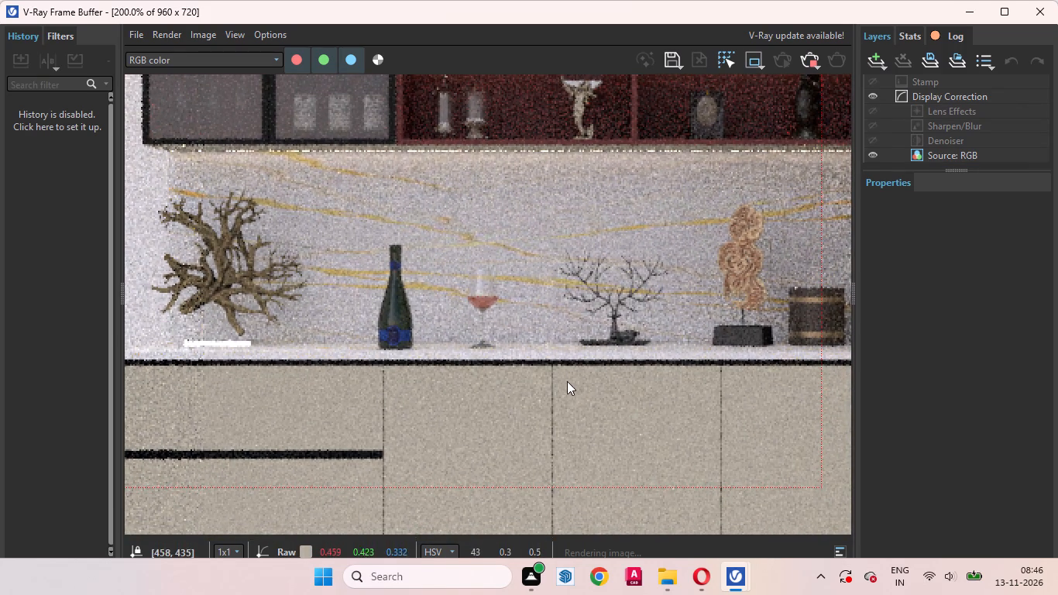
scroll(523, 404, down, 1)
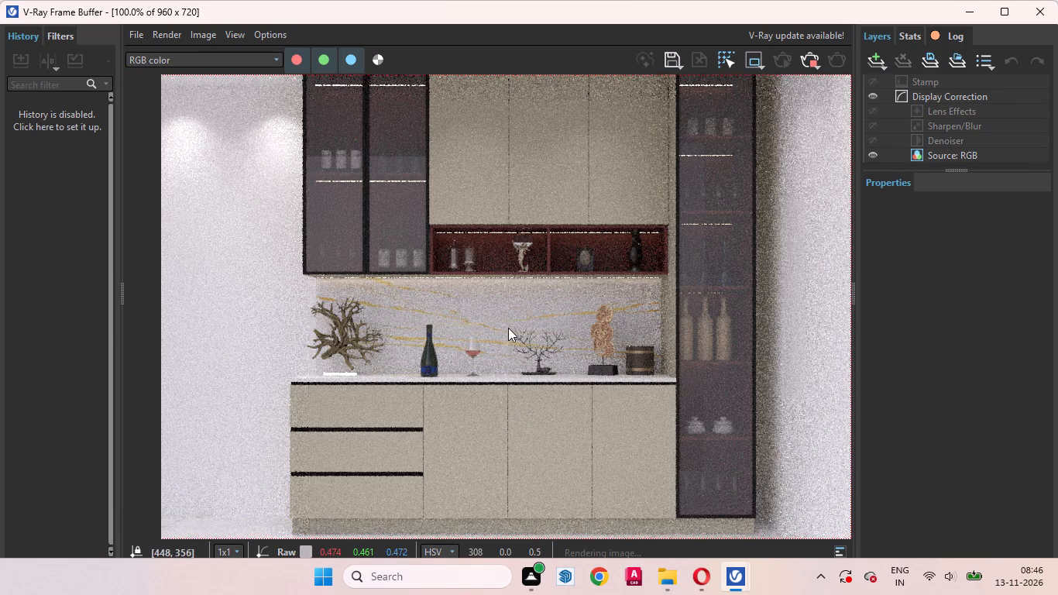
middle_drag(513, 346, 534, 448)
scroll(524, 395, down, 2)
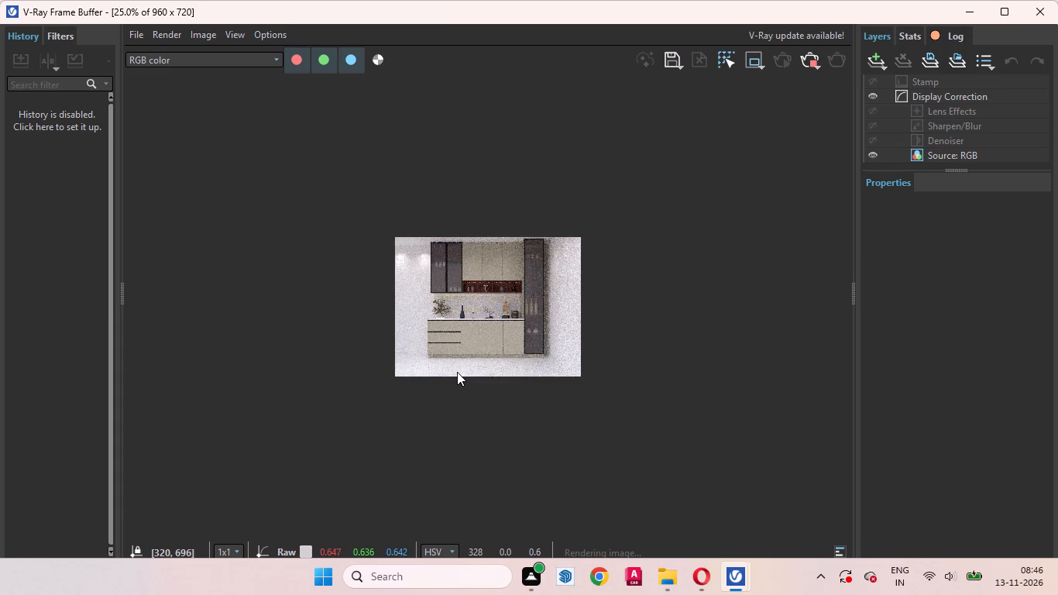
scroll(458, 372, up, 2)
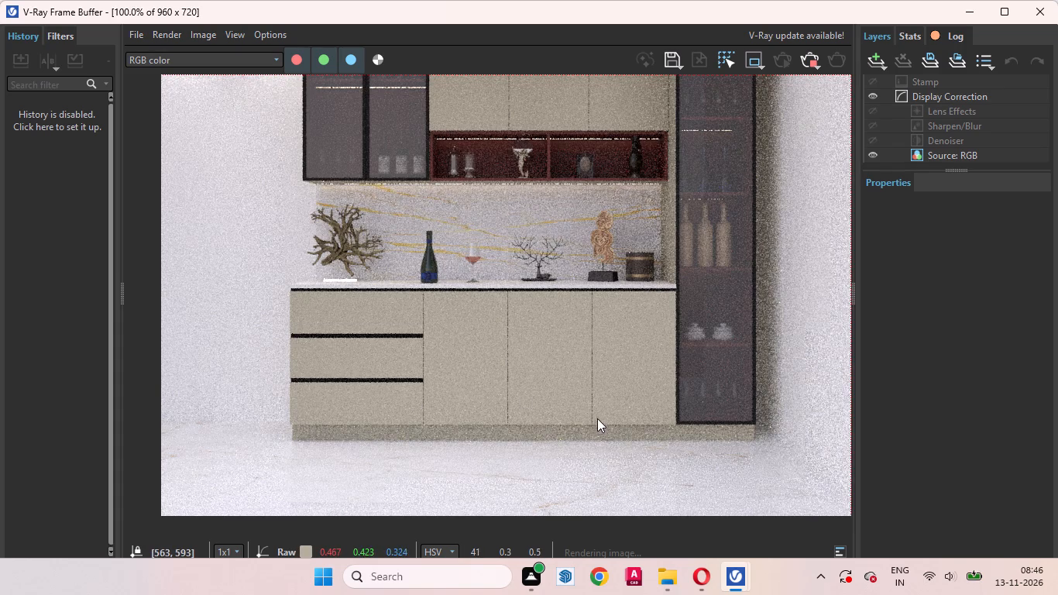
Inspect the glass wall cabinets, lit red shelves, backsplash lighting and tall cabinet in the progressing render, ending on the full image.
middle_drag(595, 418, 434, 542)
scroll(586, 143, up, 1)
scroll(627, 209, down, 1)
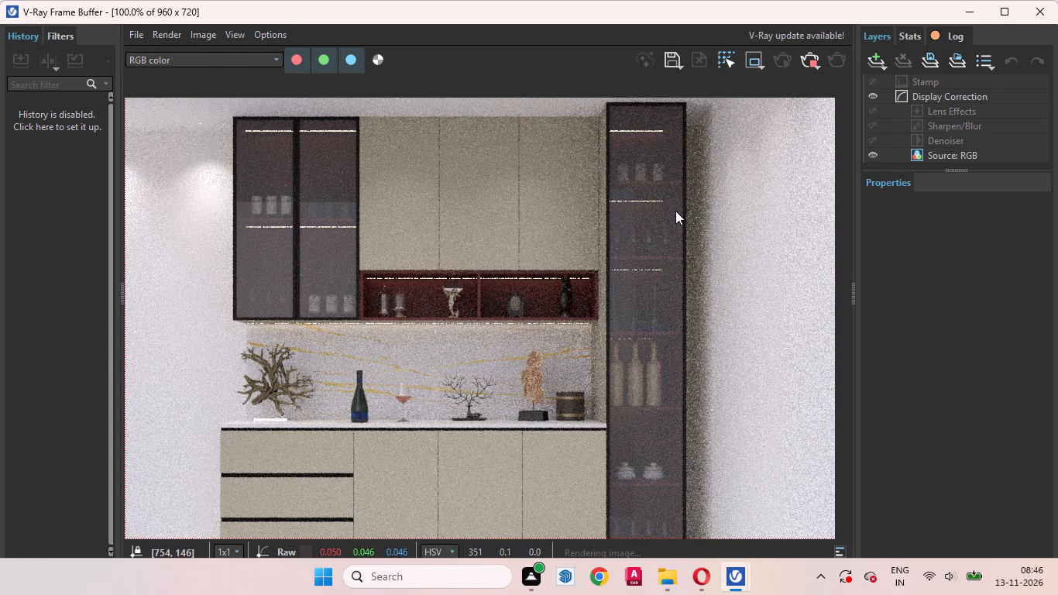
scroll(311, 328, up, 1)
middle_drag(510, 362, 551, 400)
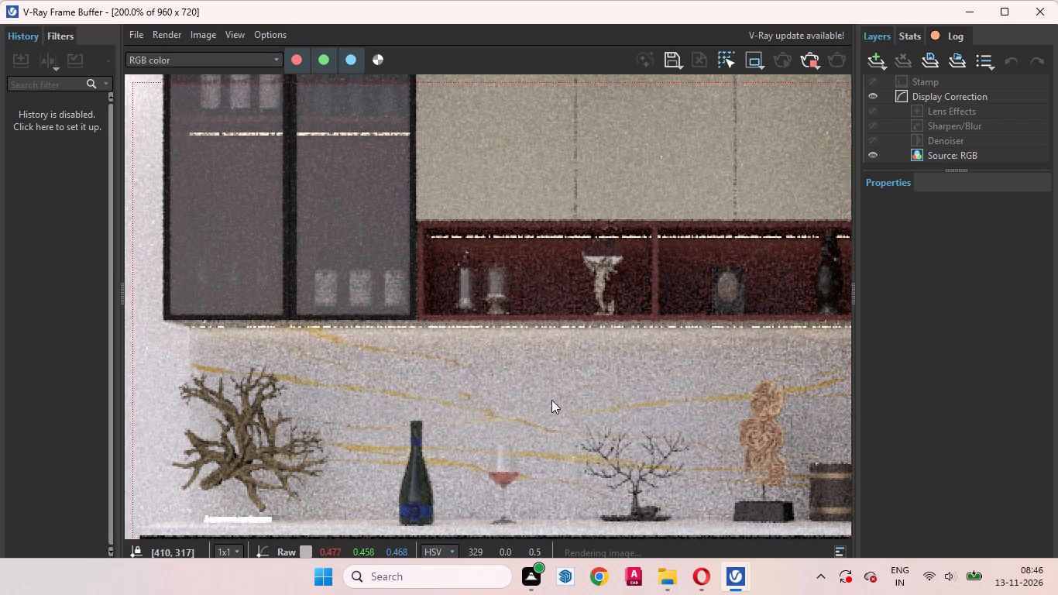
middle_drag(551, 400, 570, 413)
scroll(495, 377, down, 1)
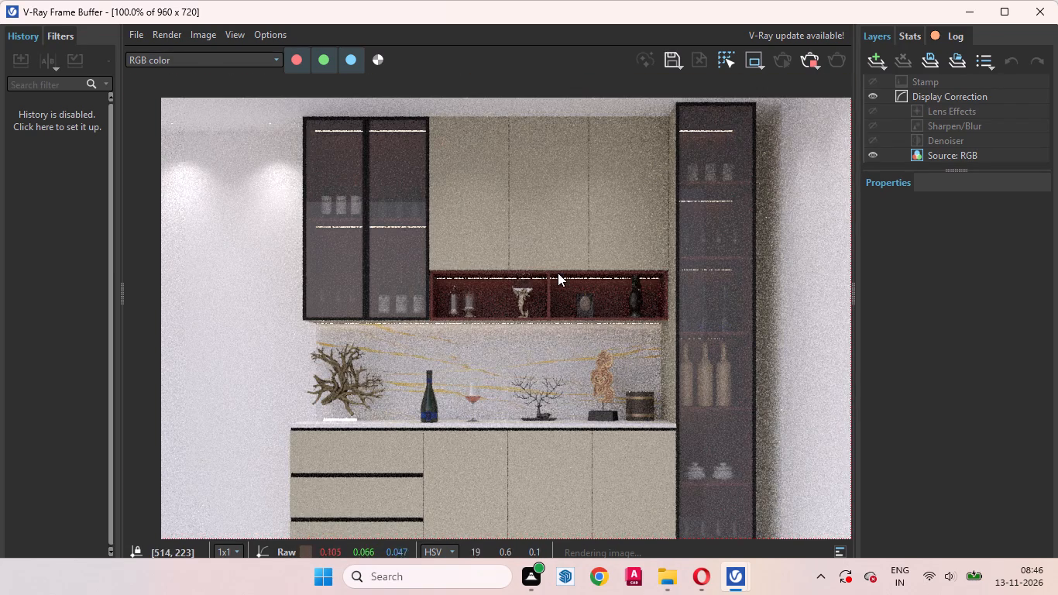
scroll(556, 275, down, 1)
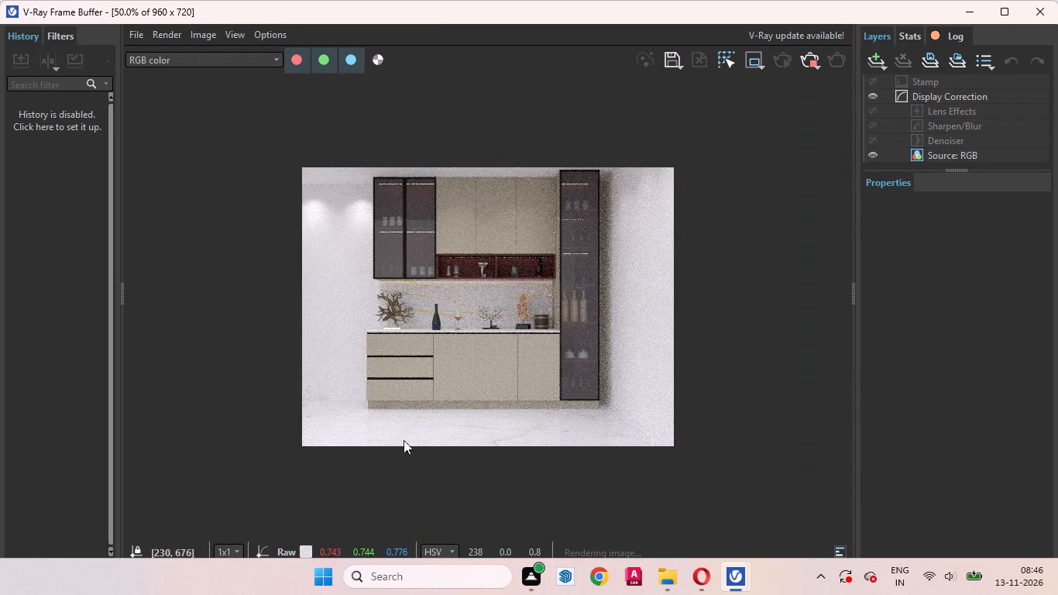
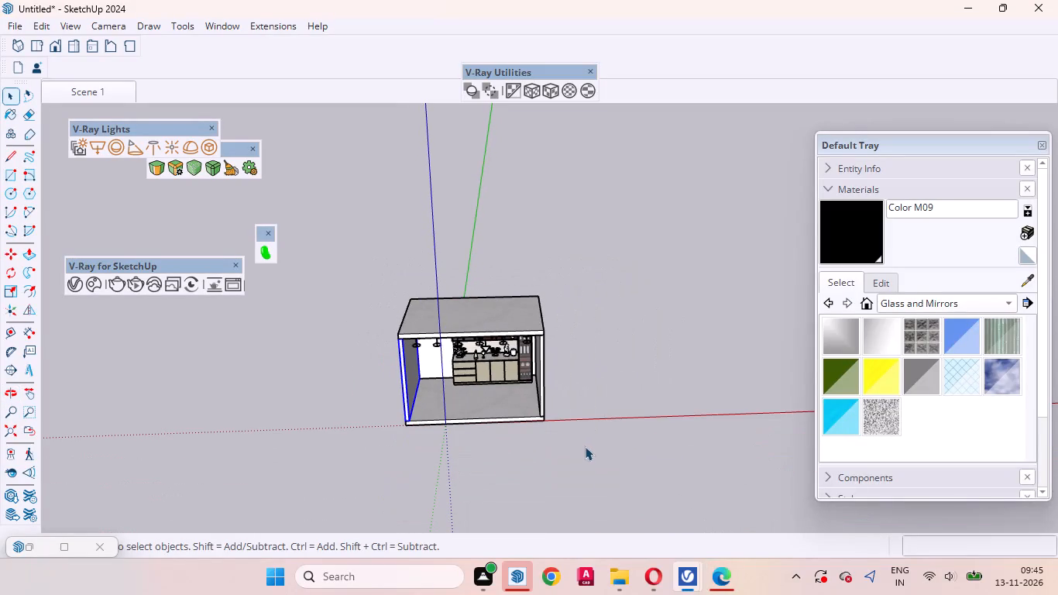
Delete Scene 1 from the model.
right_click(91, 97)
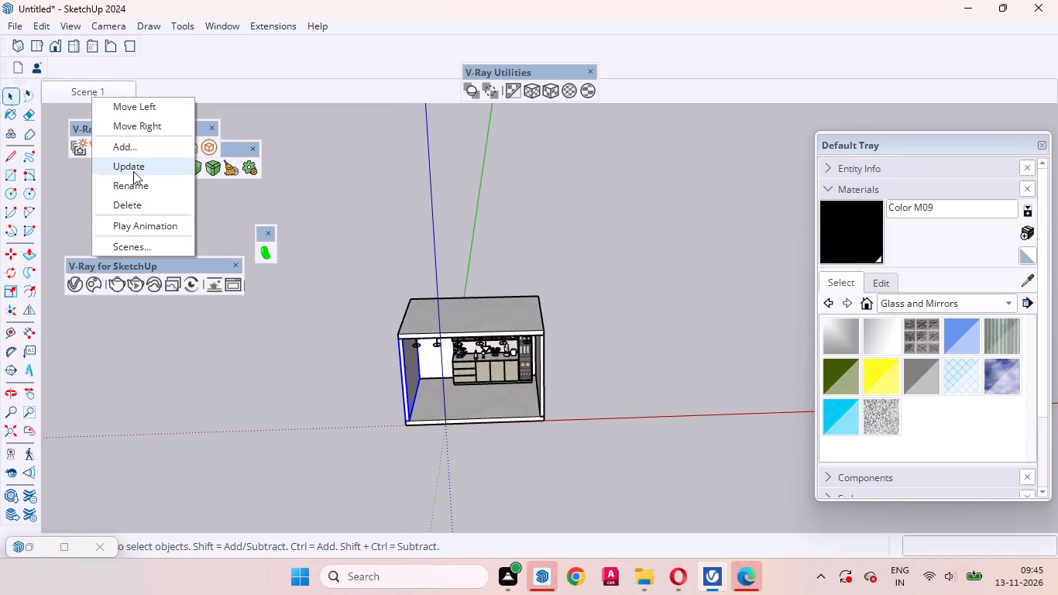
click(139, 203)
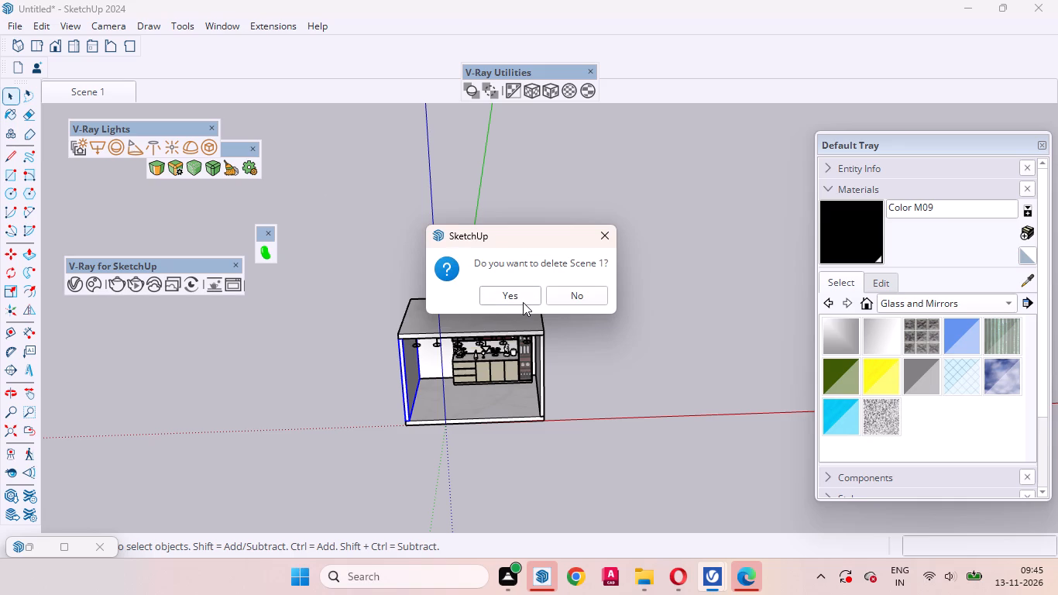
click(521, 301)
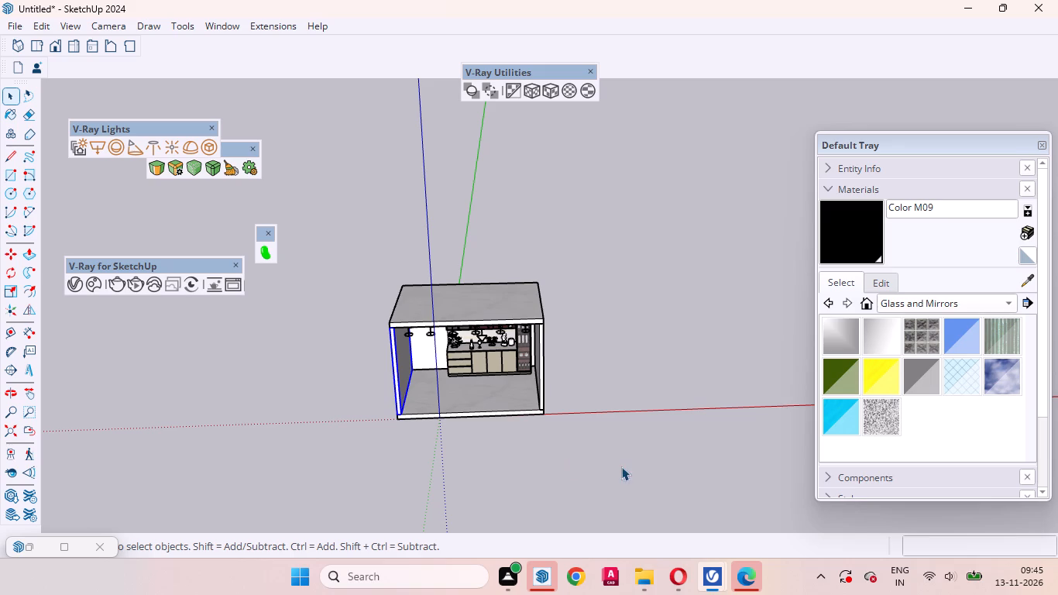
Move the entire kitchen room with its cabinets and lights more than 21' along the red axis, clear of the origin.
drag(620, 467, 277, 108)
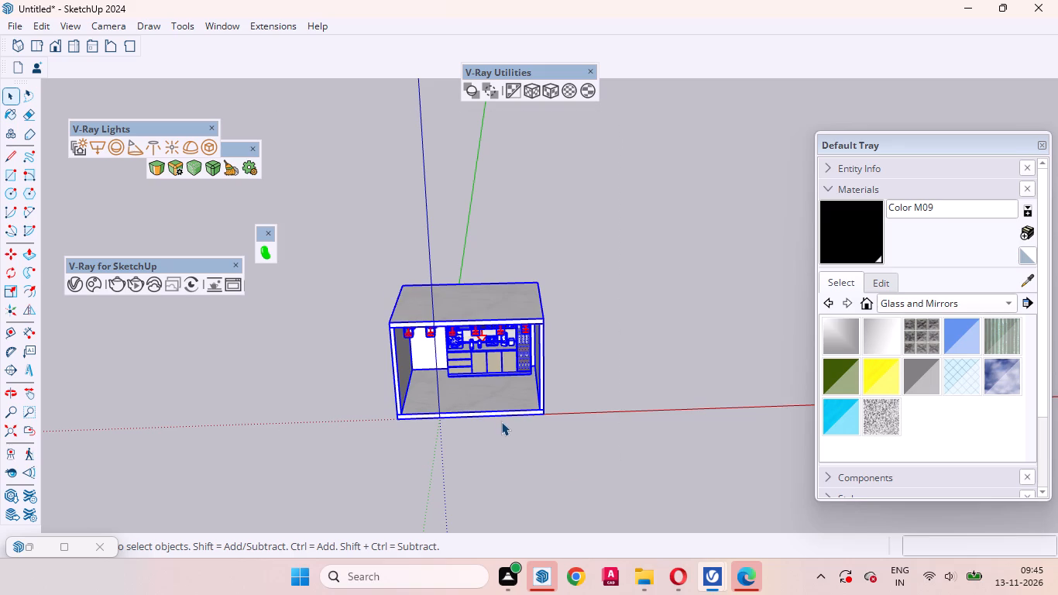
key(m)
click(401, 440)
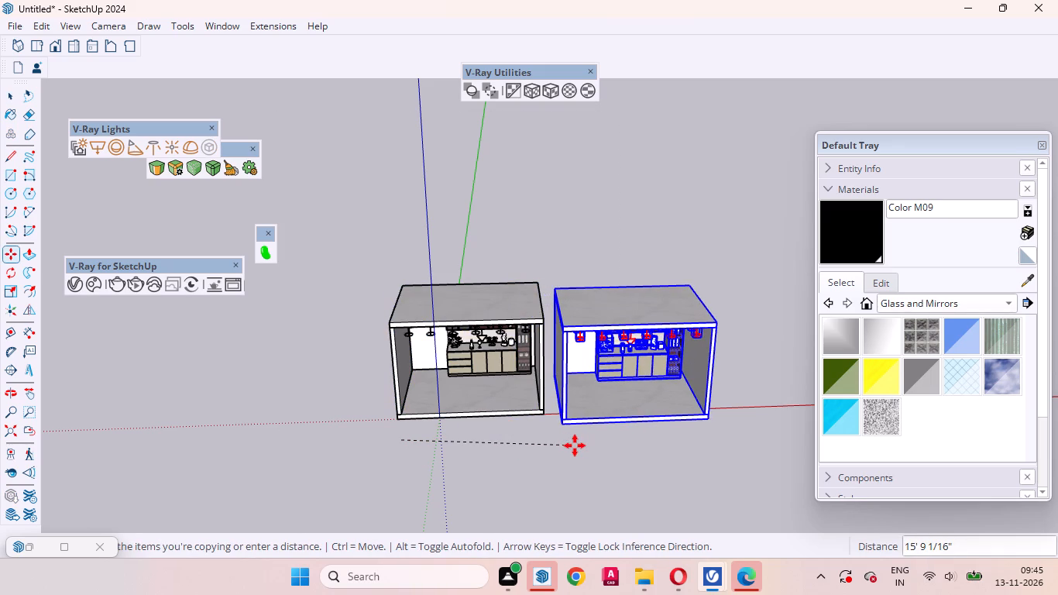
key(space)
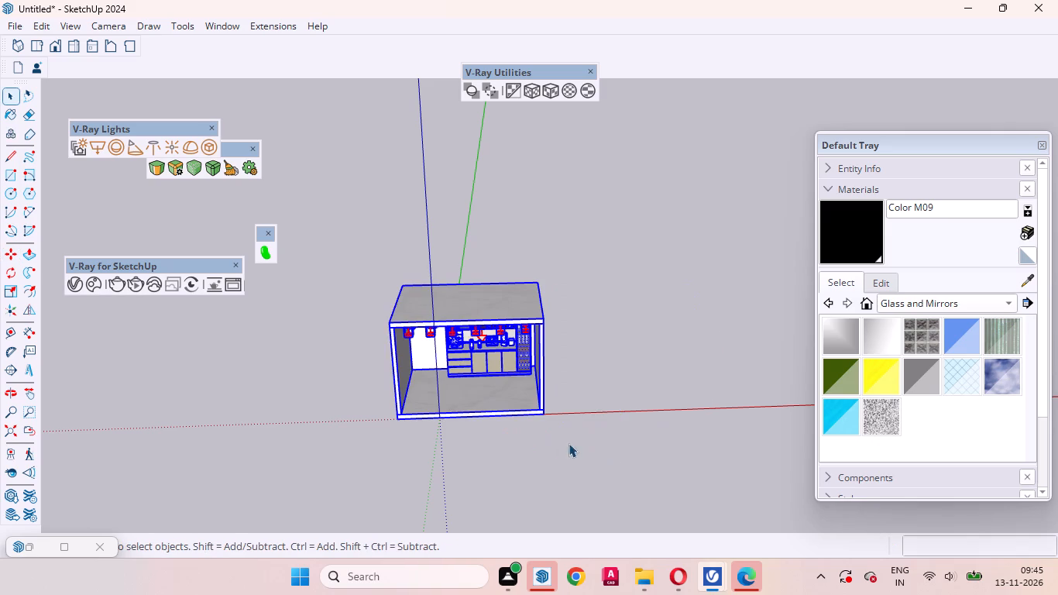
key(m)
click(391, 445)
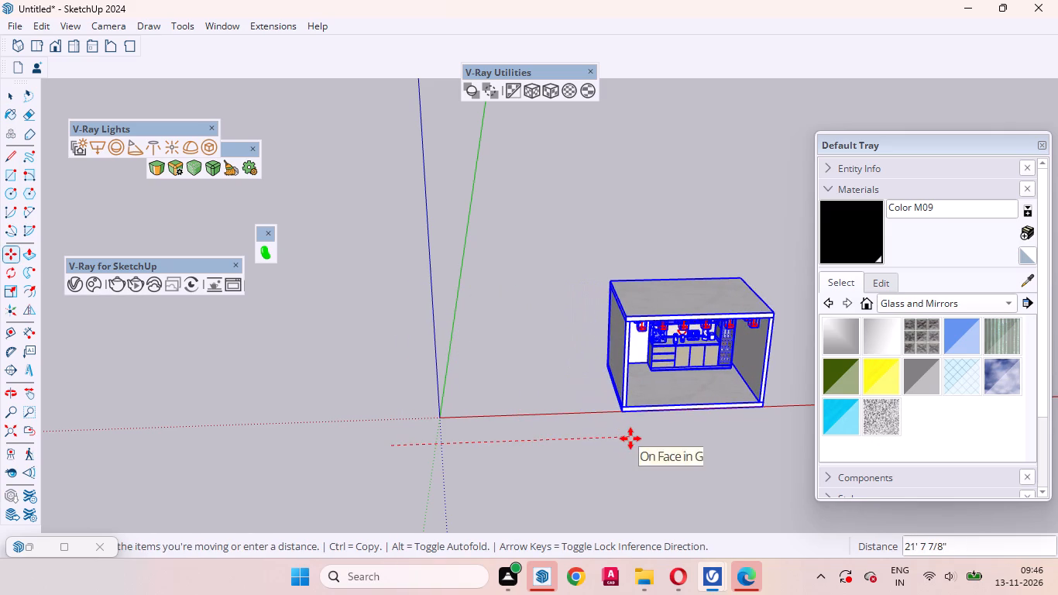
click(651, 439)
key(space)
click(528, 449)
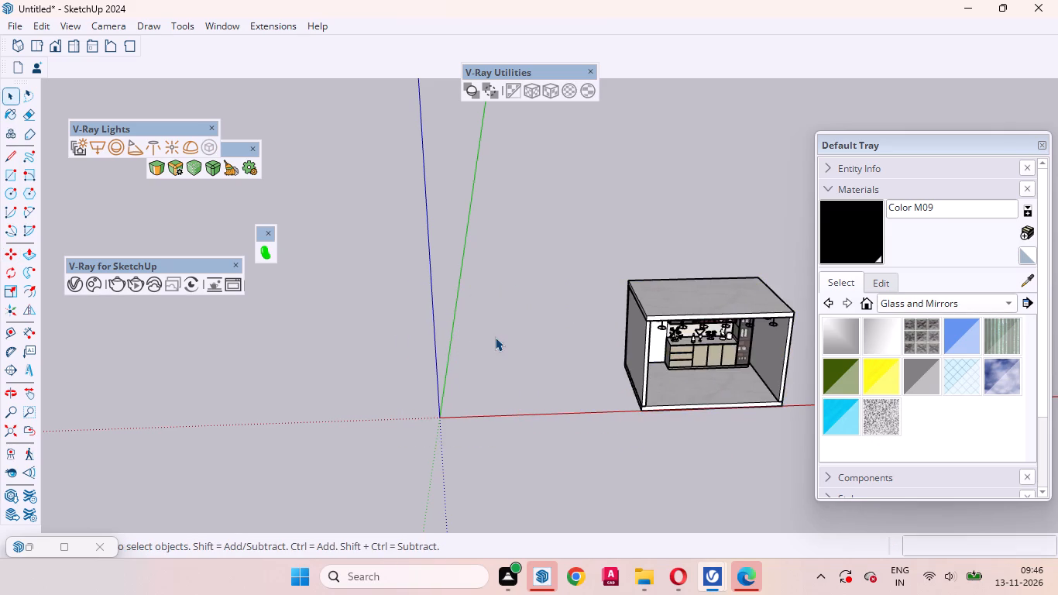
Draw a 10' by 10' floor rectangle on the ground starting at the origin.
scroll(495, 337, up, 4)
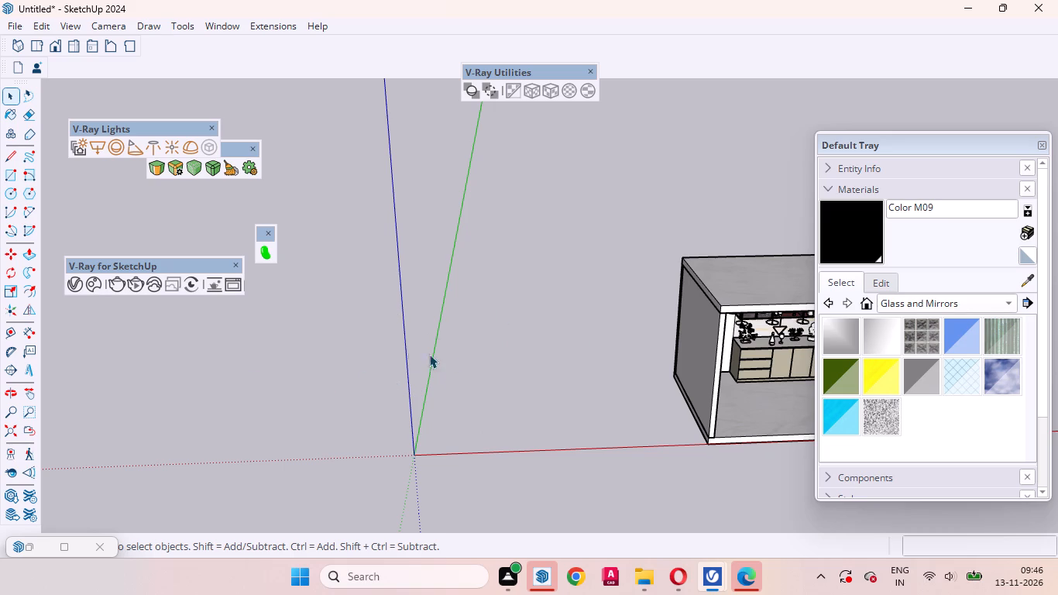
scroll(470, 461, up, 4)
middle_drag(470, 463, 434, 545)
scroll(431, 421, down, 3)
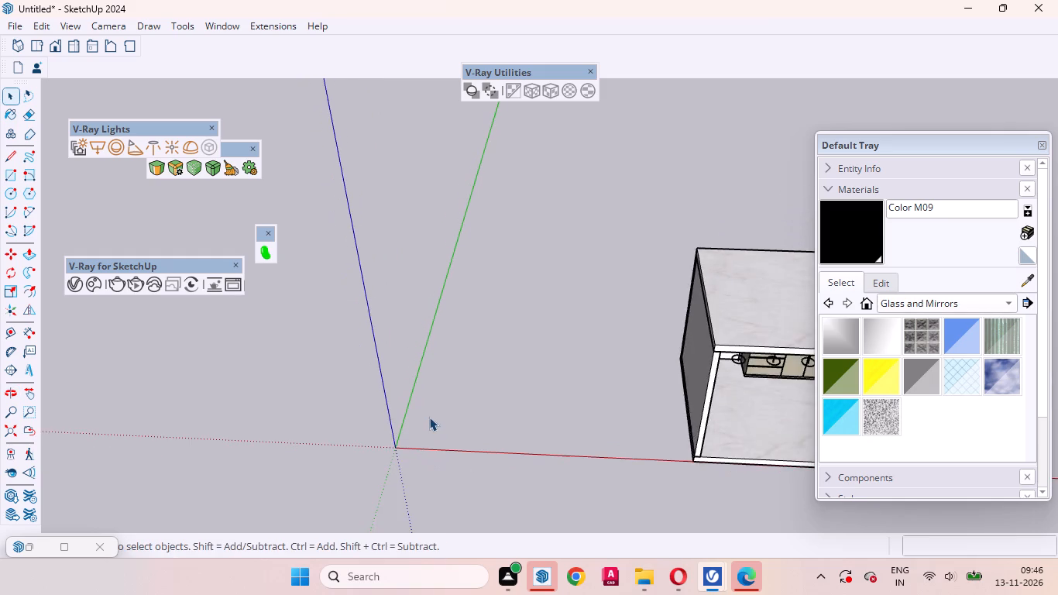
scroll(429, 417, down, 3)
key(r)
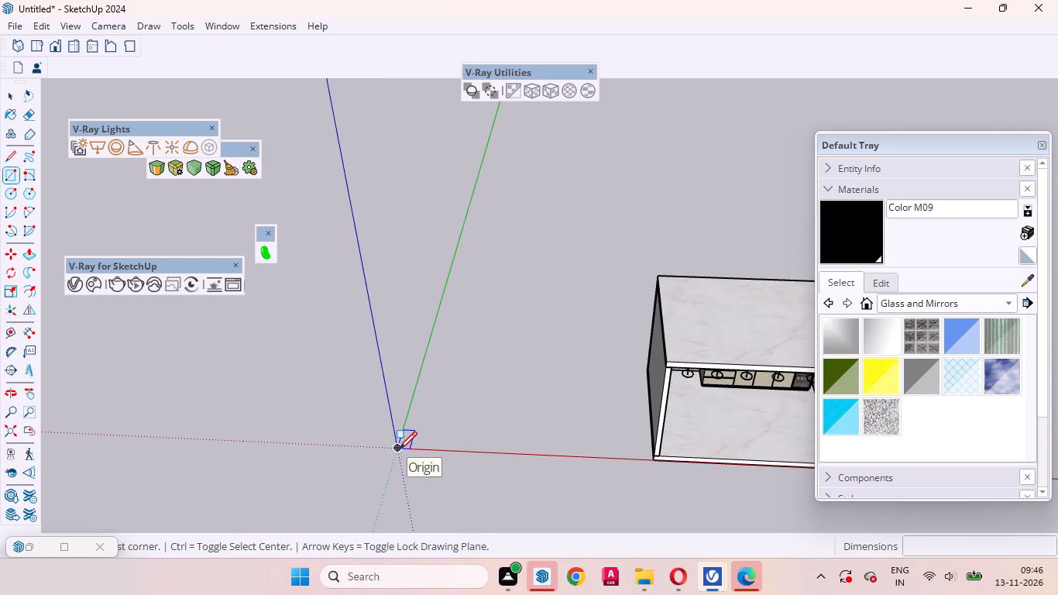
click(399, 449)
key(1)
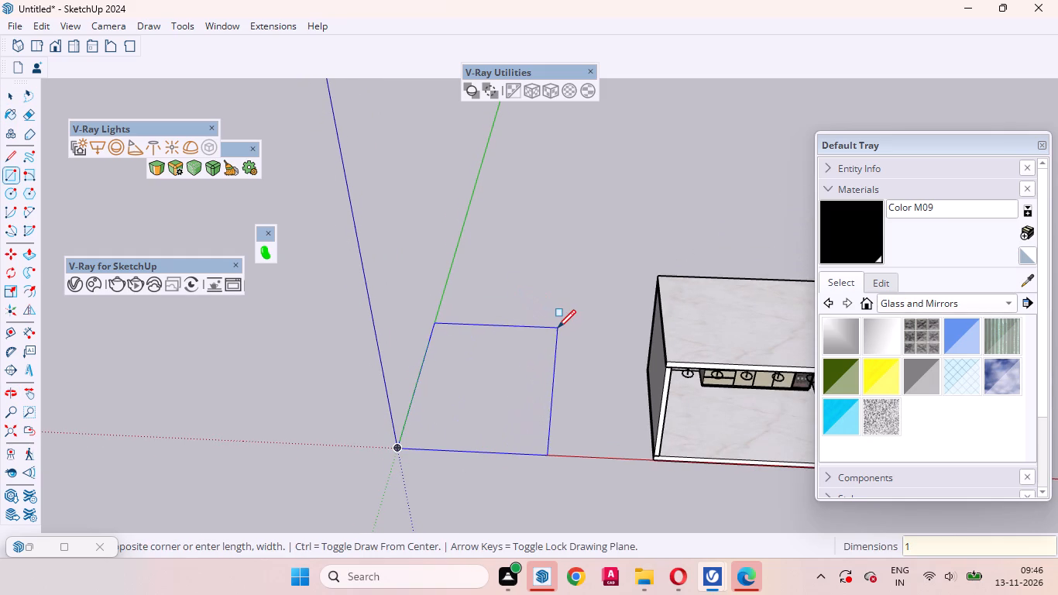
key(apostrophe)
key(BackSpace)
text(0',10')
key(Return)
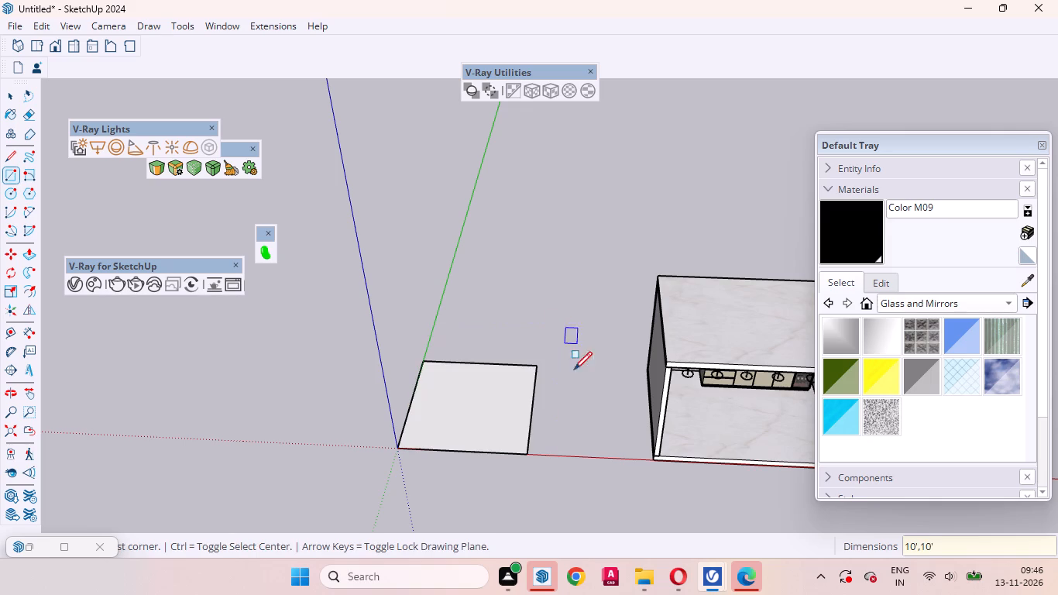
Extrude the square floor face upward 6" into a slab.
key(space)
click(485, 414)
key(p)
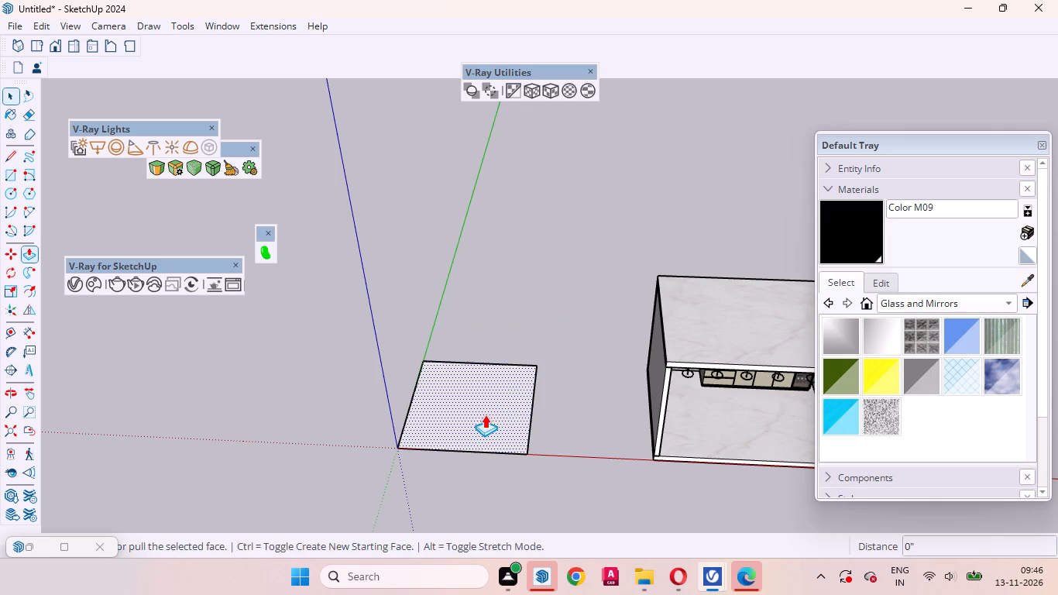
click(485, 414)
key(6)
key(Return)
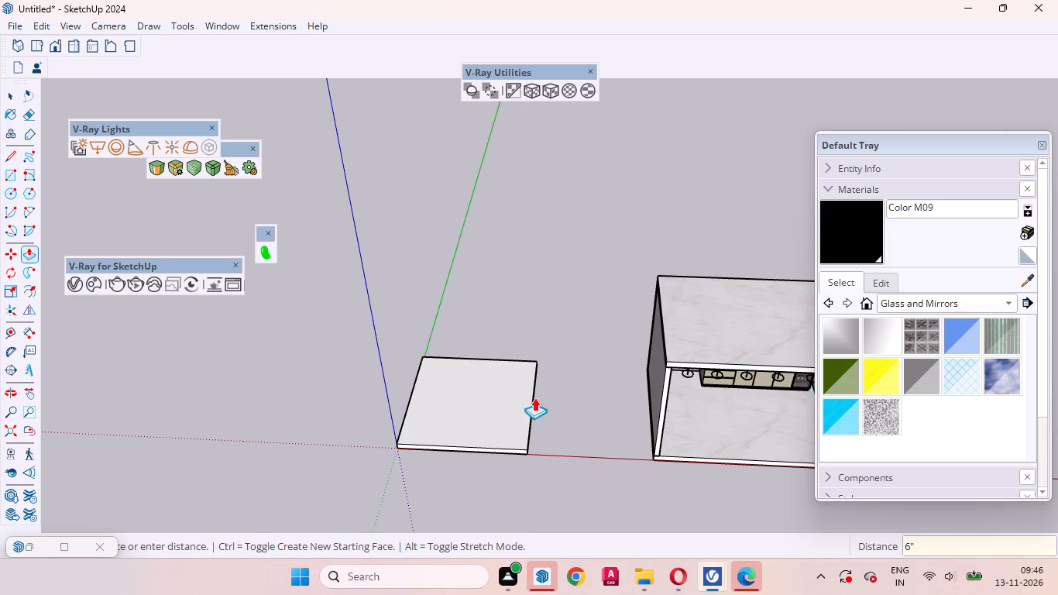
Make the whole floor slab a group.
key(space)
triple_click(478, 408)
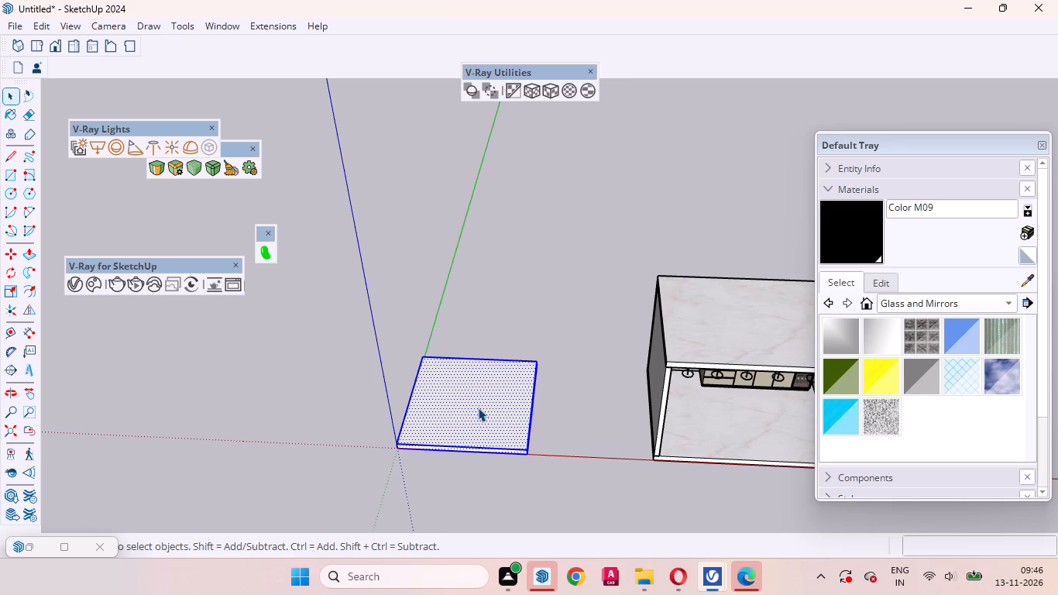
right_click(478, 408)
click(511, 155)
click(531, 227)
Place a guide line on the slab's top face, 4.5" in from its back edge.
scroll(455, 421, up, 3)
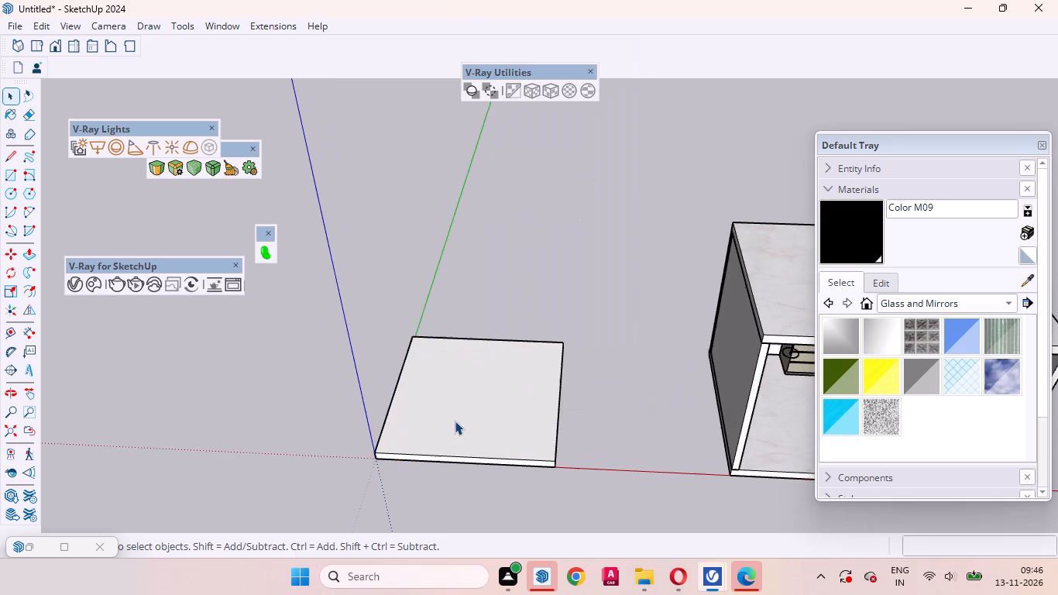
middle_drag(455, 421, 464, 509)
scroll(457, 430, down, 4)
middle_drag(472, 388, 445, 507)
scroll(465, 289, up, 7)
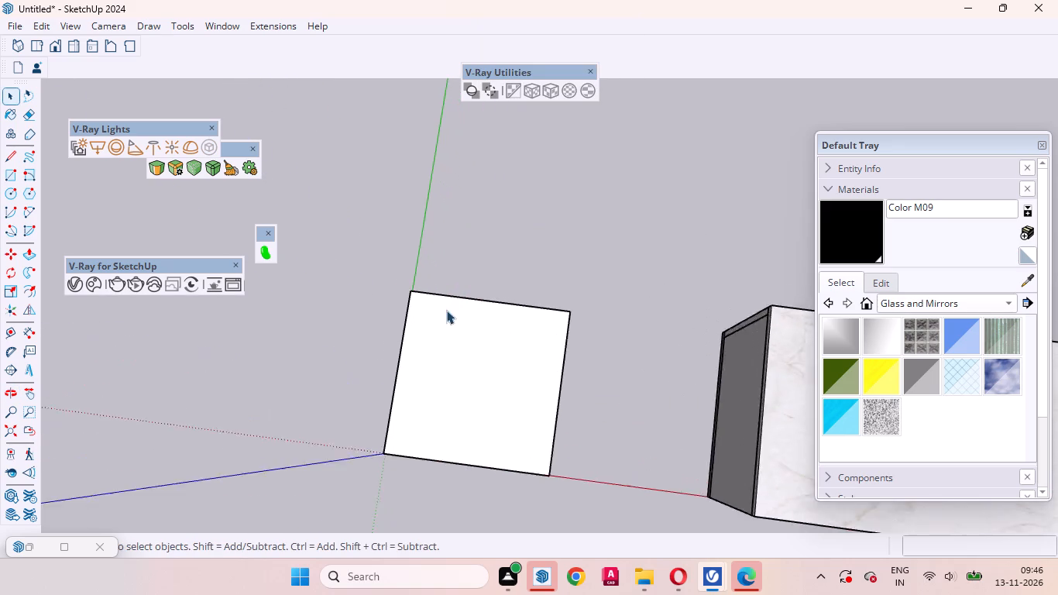
scroll(446, 310, up, 1)
key(t)
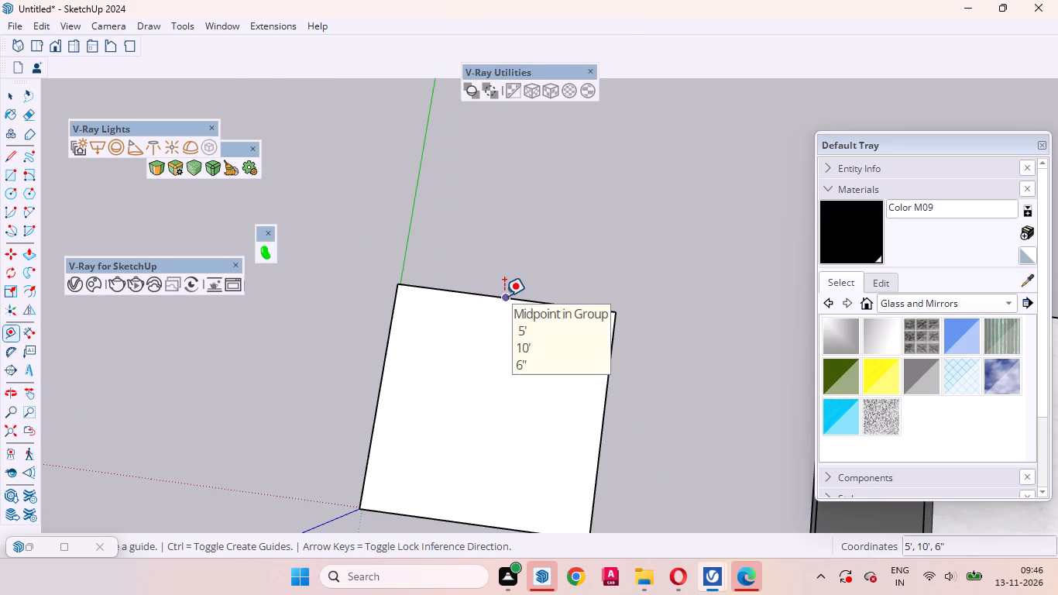
click(504, 296)
text(4.5)
key(Return)
key(space)
Start a new group and draw a 10' by 4 1/2" wall footprint between the slab's back edge and the guide.
right_click(587, 264)
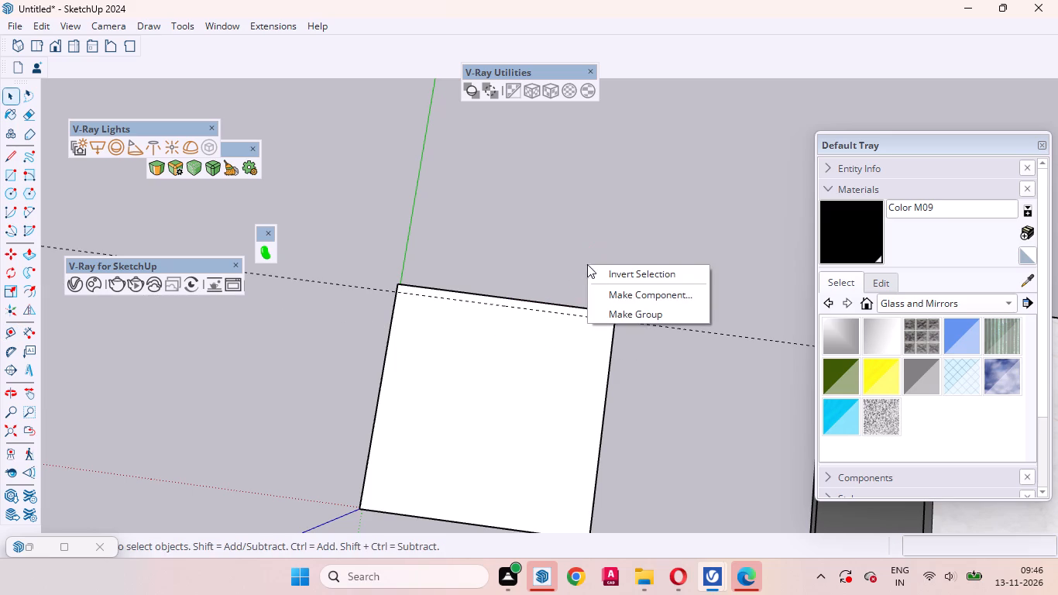
click(647, 317)
key(r)
scroll(417, 284, up, 6)
click(394, 286)
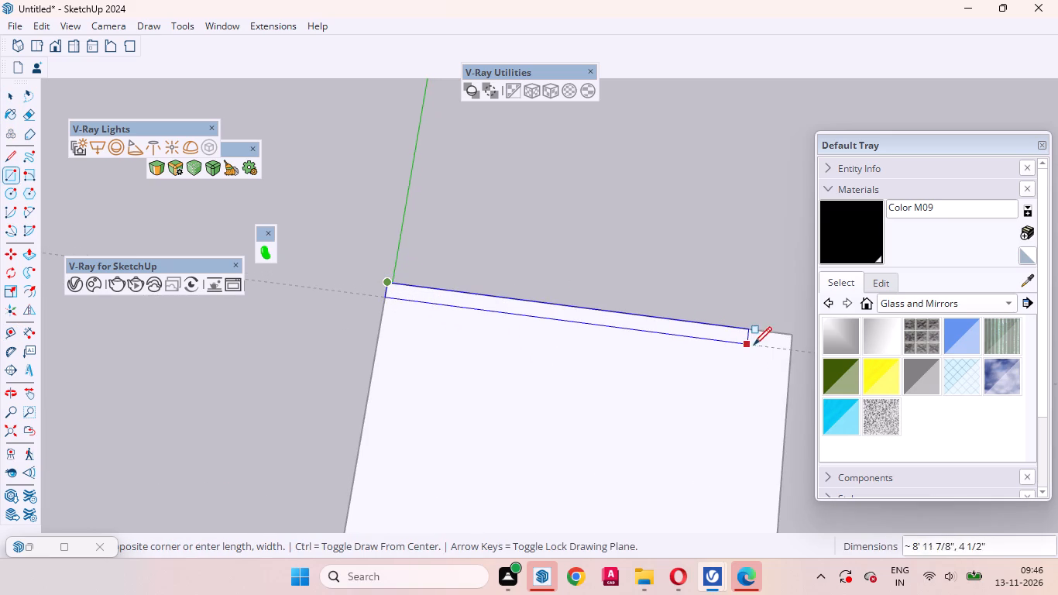
click(788, 349)
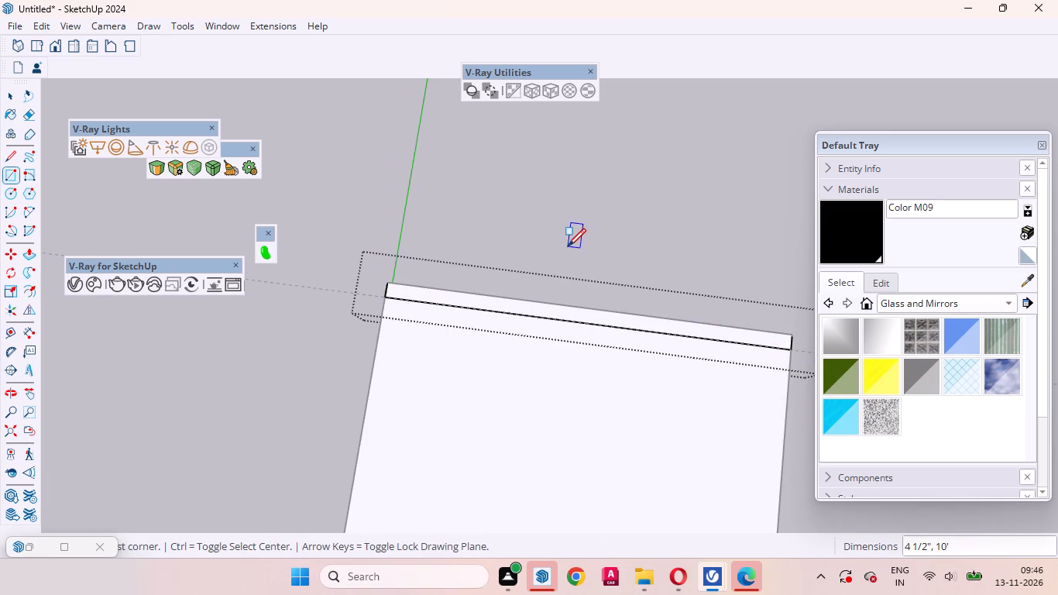
Extrude the wall footprint 9' to form the back wall and close its group.
key(p)
click(547, 306)
text(9')
key(Return)
key(space)
click(616, 148)
scroll(433, 343, down, 4)
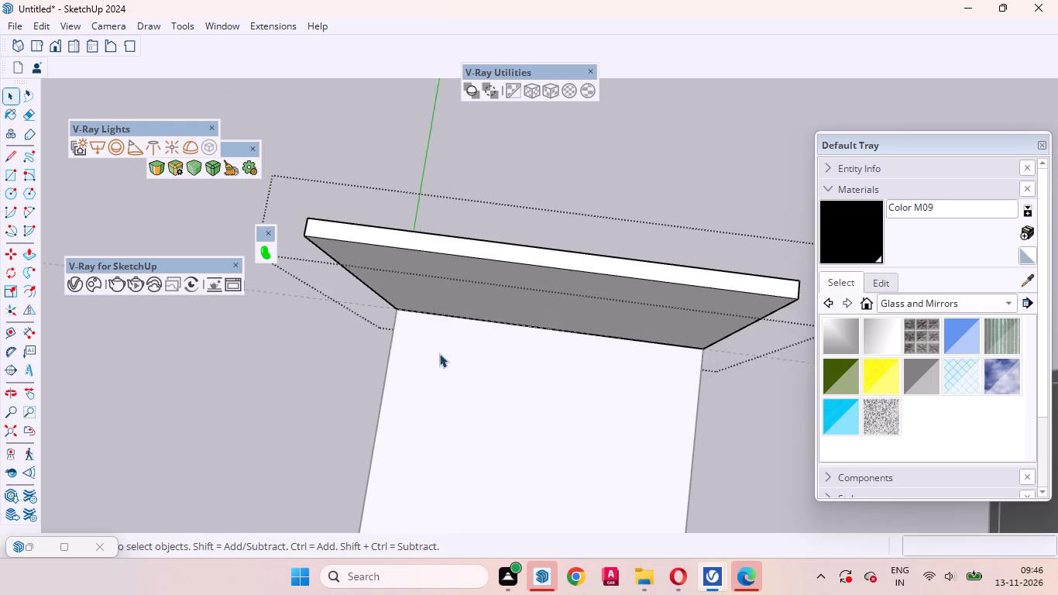
scroll(439, 353, down, 7)
middle_drag(450, 395, 489, 200)
click(606, 447)
Delete the guide line running along the base of the back wall.
scroll(579, 357, down, 4)
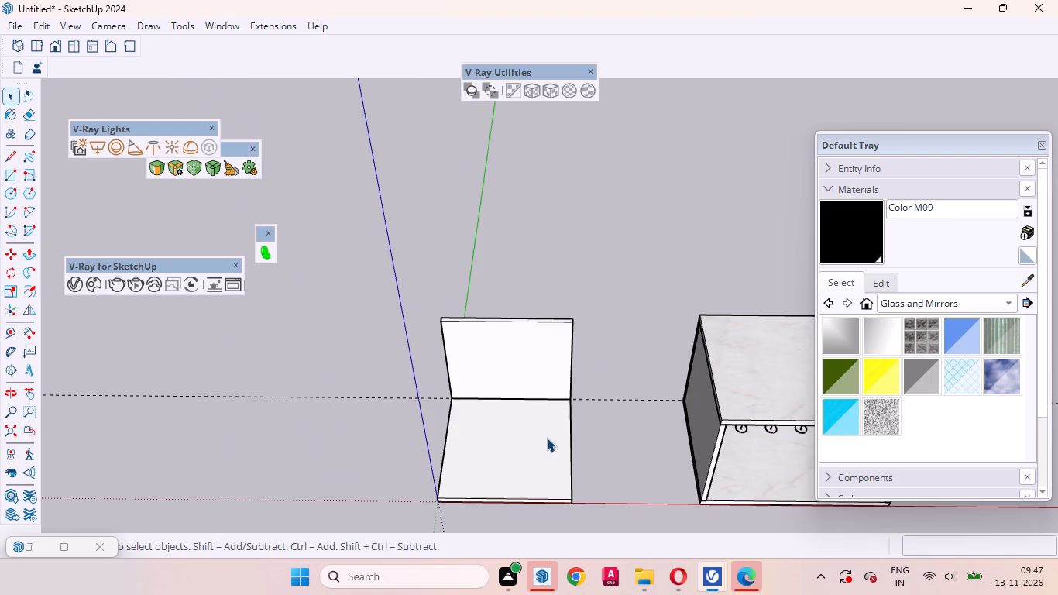
middle_drag(547, 438, 535, 331)
drag(293, 471, 194, 351)
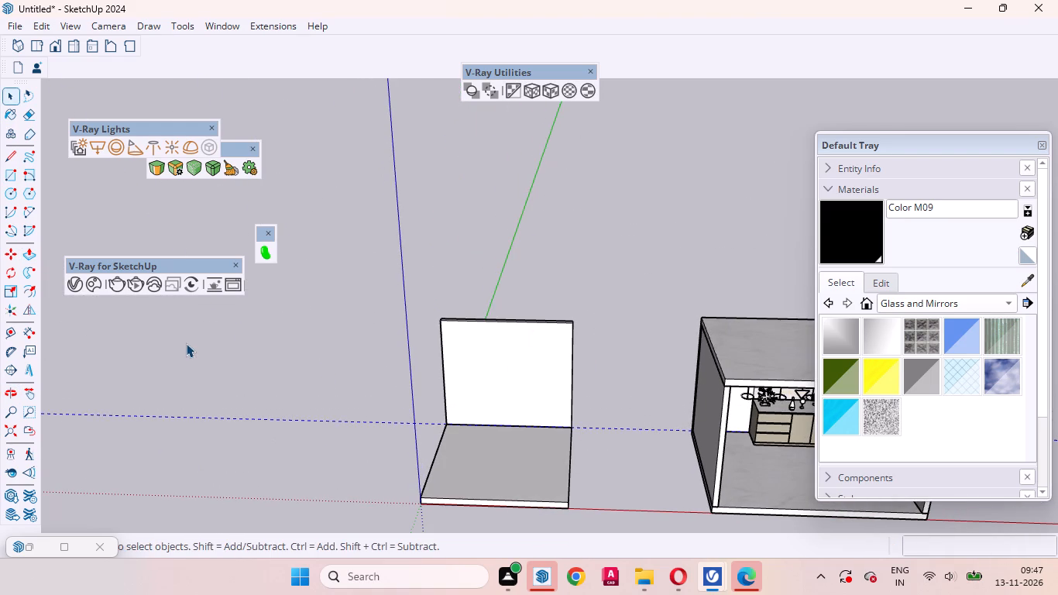
key(Delete)
Examine the new floor slab and back wall from several angles and distances.
scroll(469, 465, up, 3)
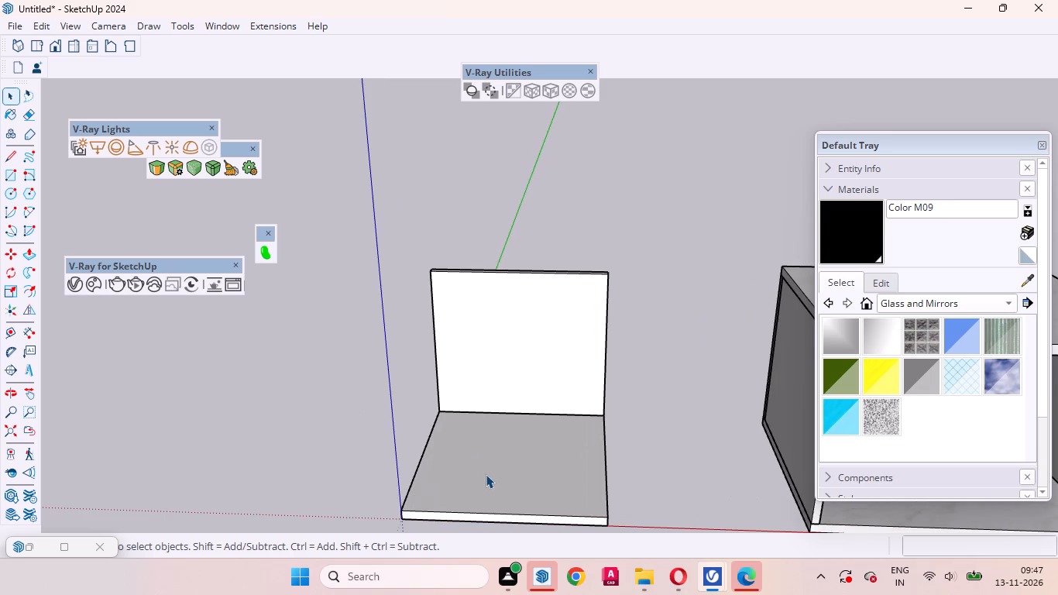
click(544, 320)
click(505, 434)
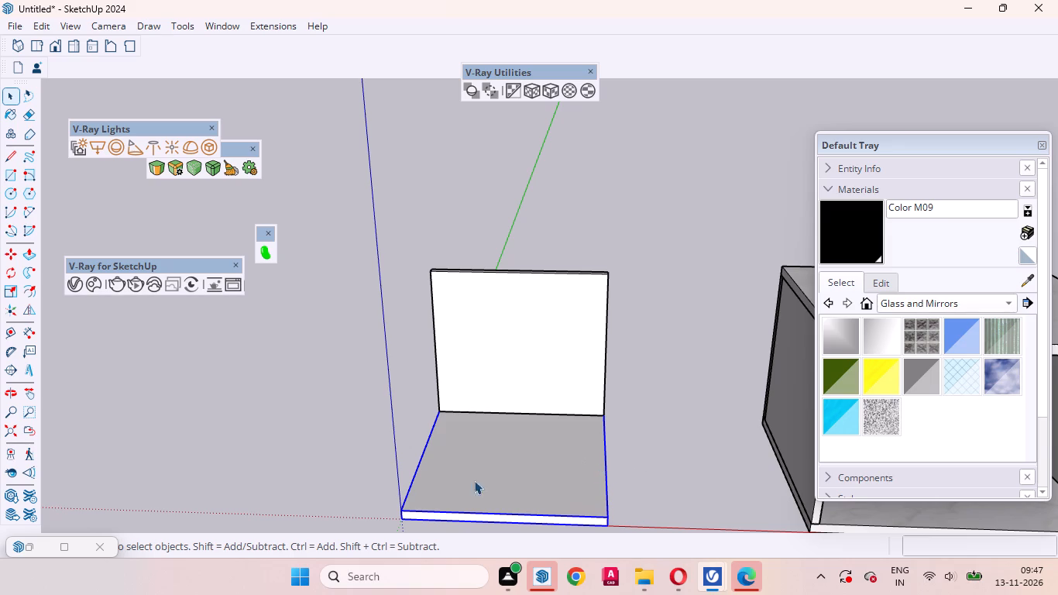
scroll(504, 425, up, 3)
middle_drag(496, 477, 511, 421)
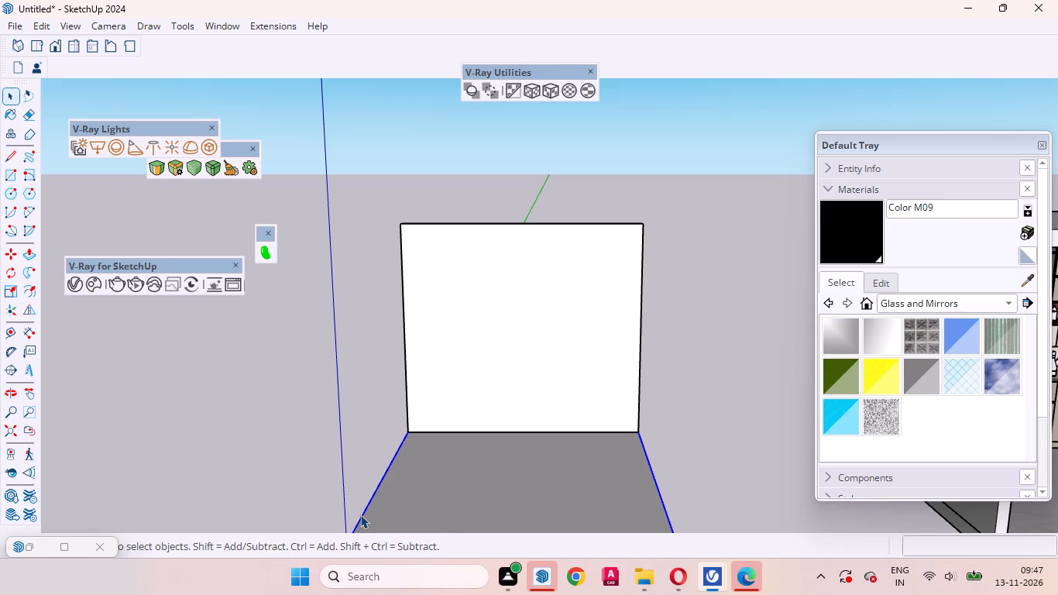
scroll(461, 387, up, 3)
scroll(558, 379, down, 4)
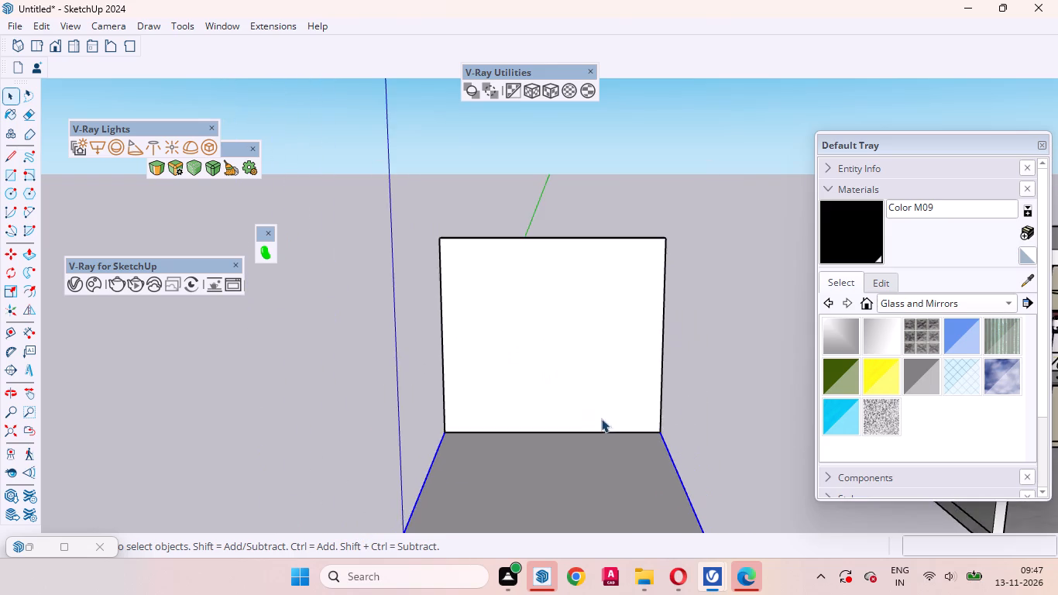
middle_drag(595, 453, 496, 550)
scroll(587, 338, down, 7)
scroll(527, 339, up, 5)
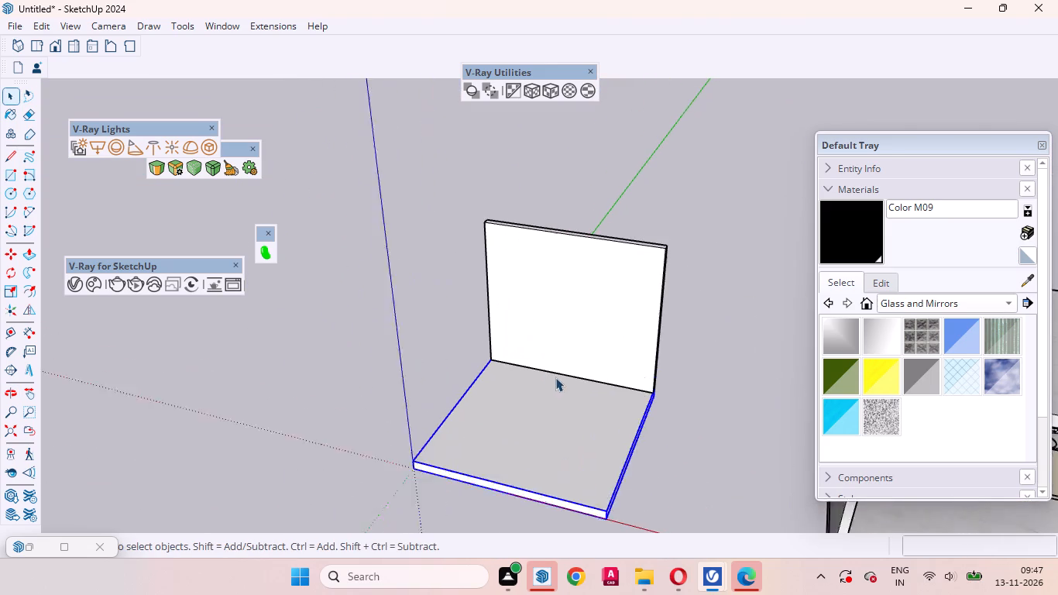
scroll(555, 377, up, 1)
click(724, 470)
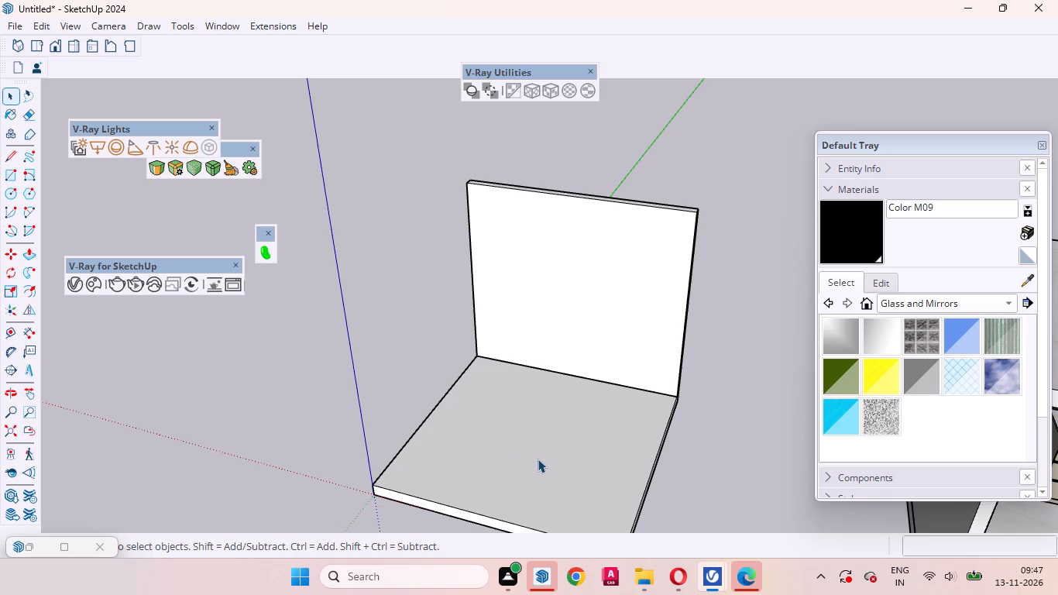
scroll(551, 467, down, 5)
middle_drag(526, 472, 578, 425)
scroll(533, 408, up, 3)
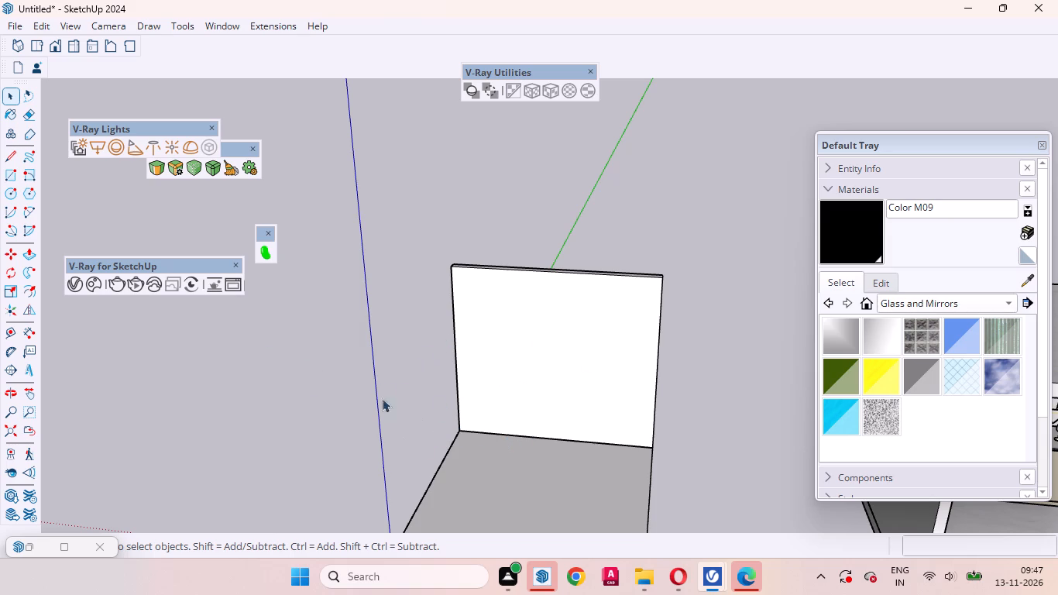
scroll(491, 387, up, 3)
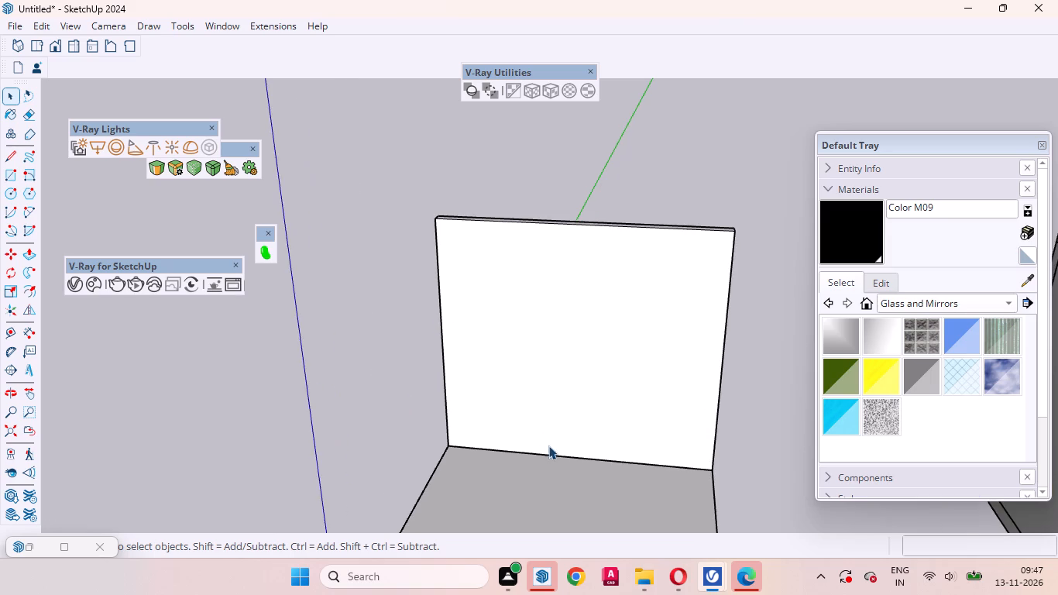
middle_drag(549, 445, 555, 409)
scroll(494, 456, down, 7)
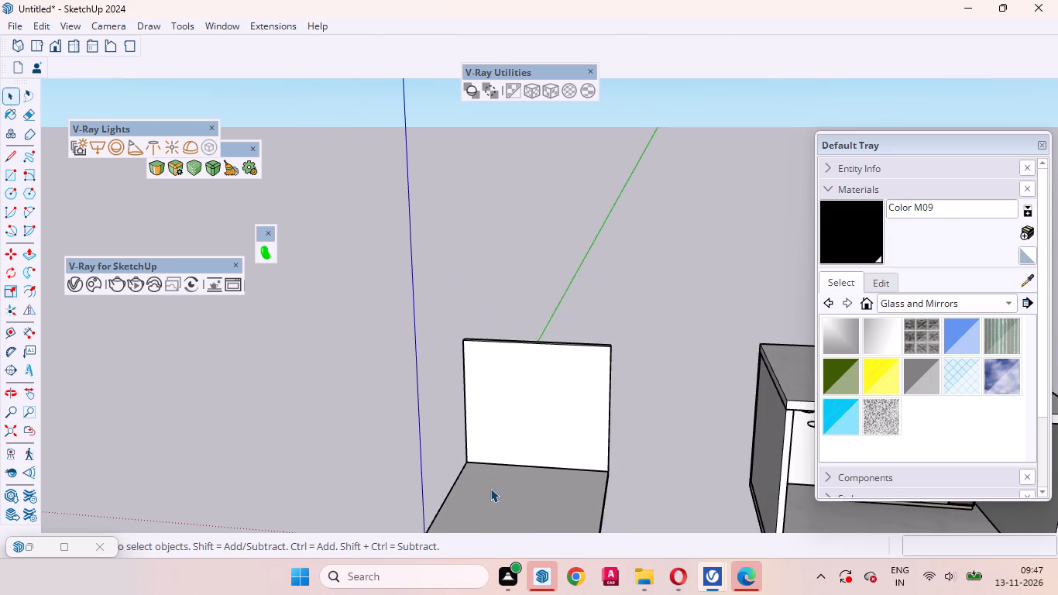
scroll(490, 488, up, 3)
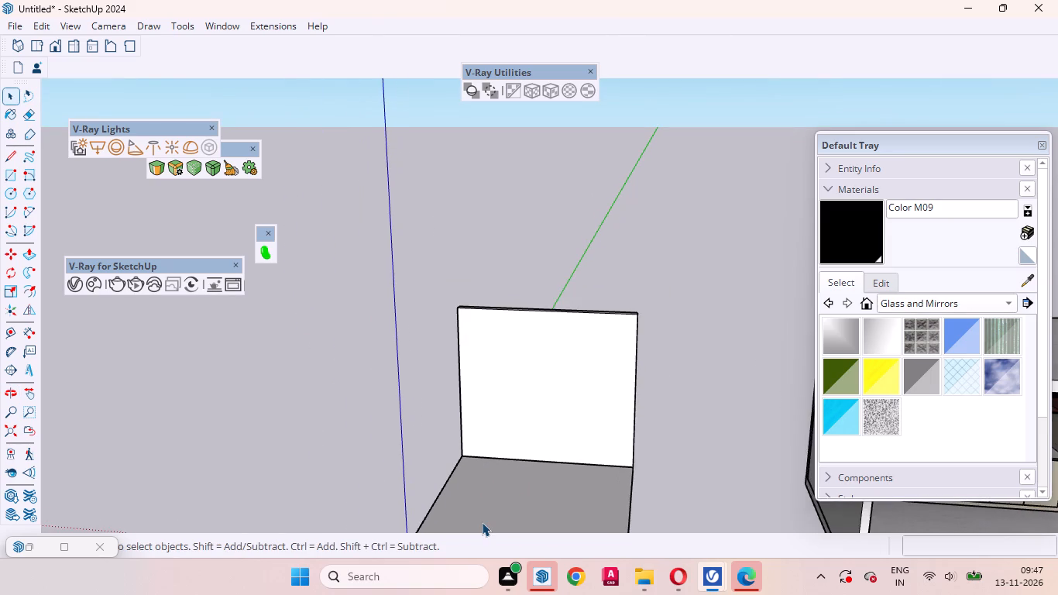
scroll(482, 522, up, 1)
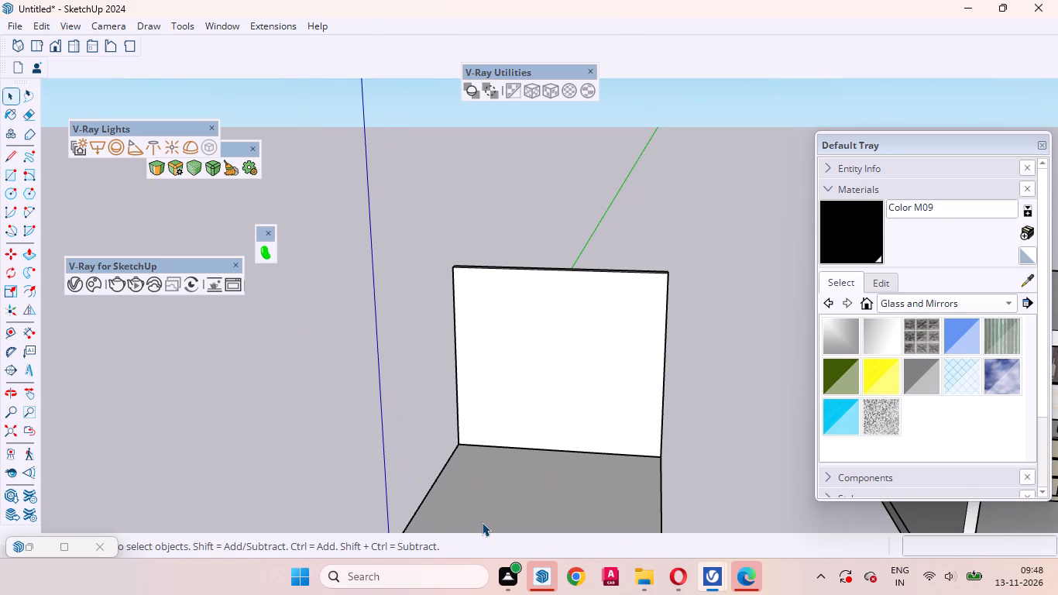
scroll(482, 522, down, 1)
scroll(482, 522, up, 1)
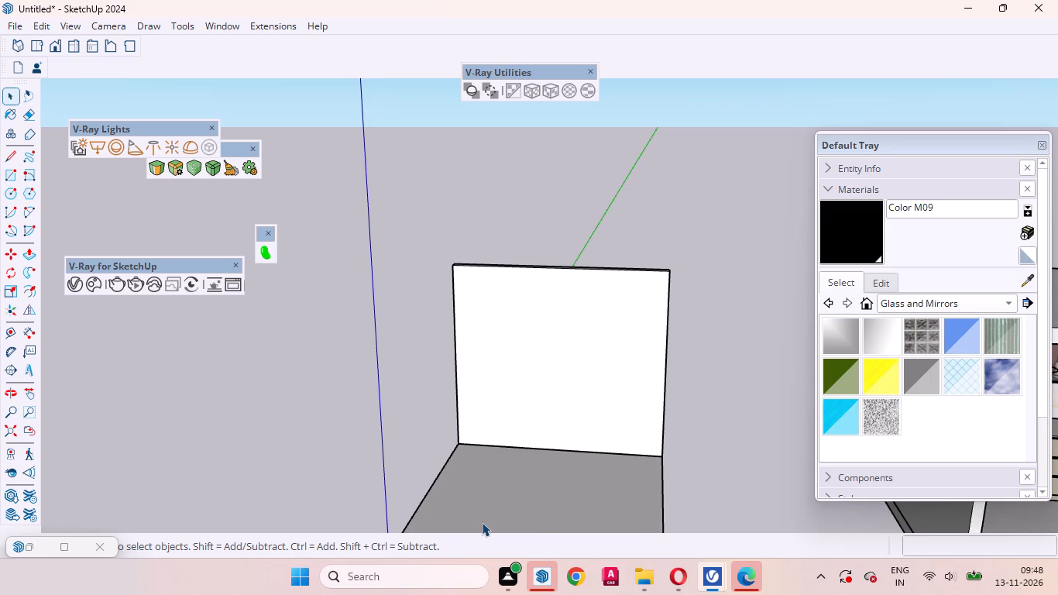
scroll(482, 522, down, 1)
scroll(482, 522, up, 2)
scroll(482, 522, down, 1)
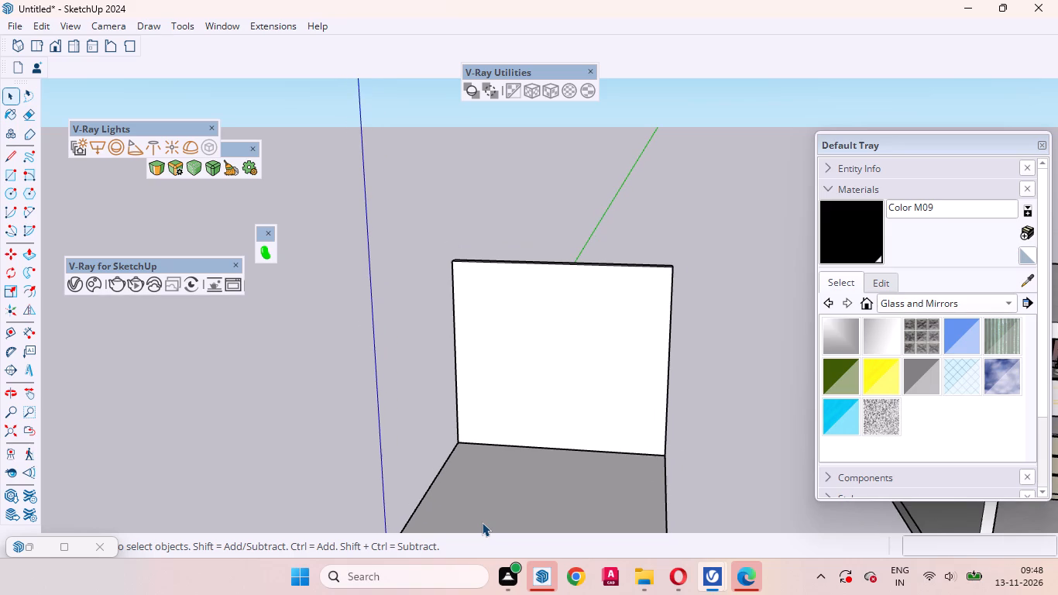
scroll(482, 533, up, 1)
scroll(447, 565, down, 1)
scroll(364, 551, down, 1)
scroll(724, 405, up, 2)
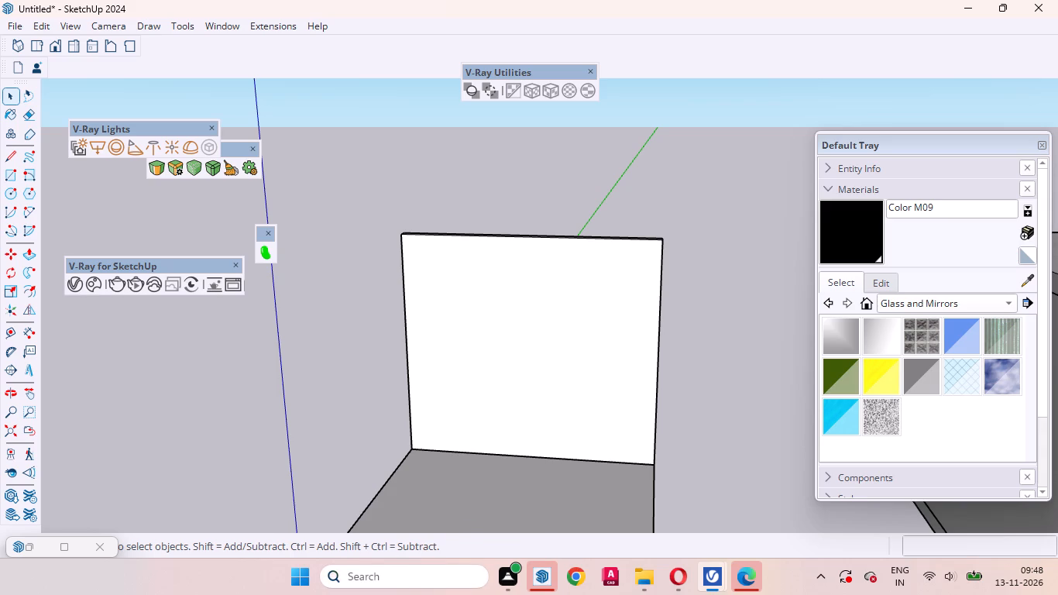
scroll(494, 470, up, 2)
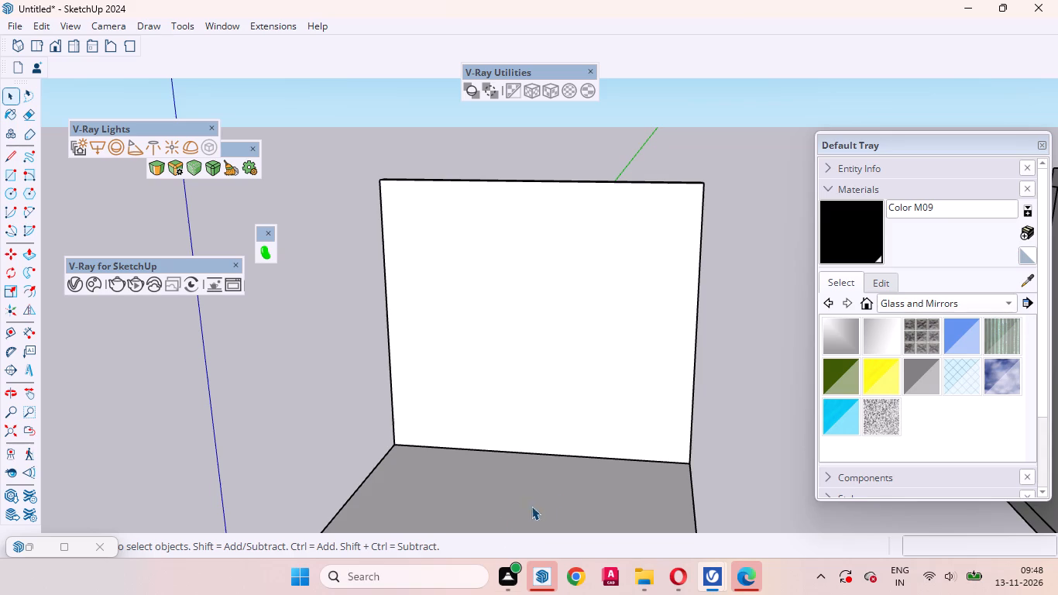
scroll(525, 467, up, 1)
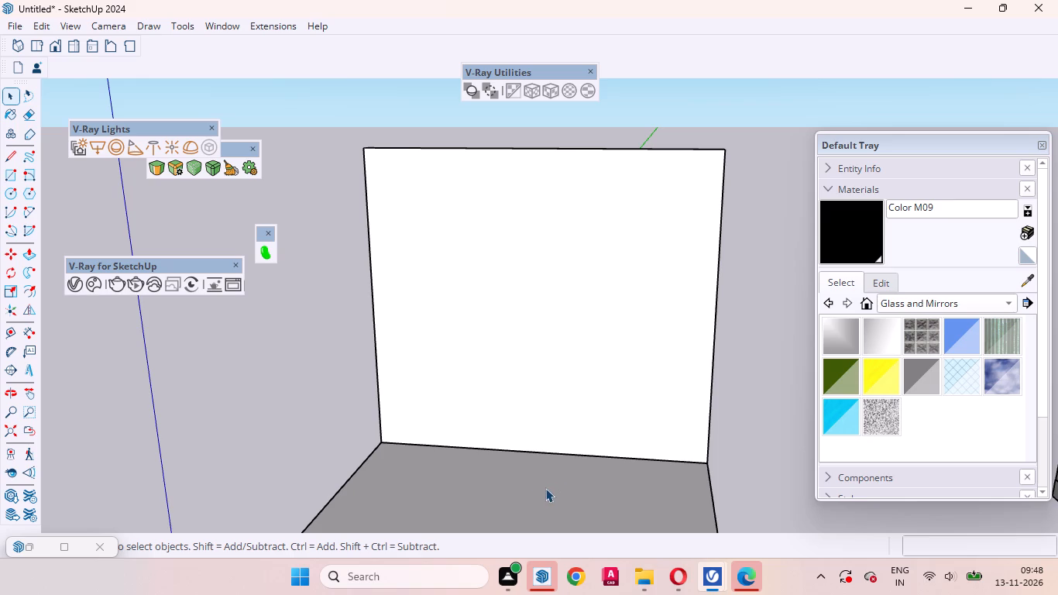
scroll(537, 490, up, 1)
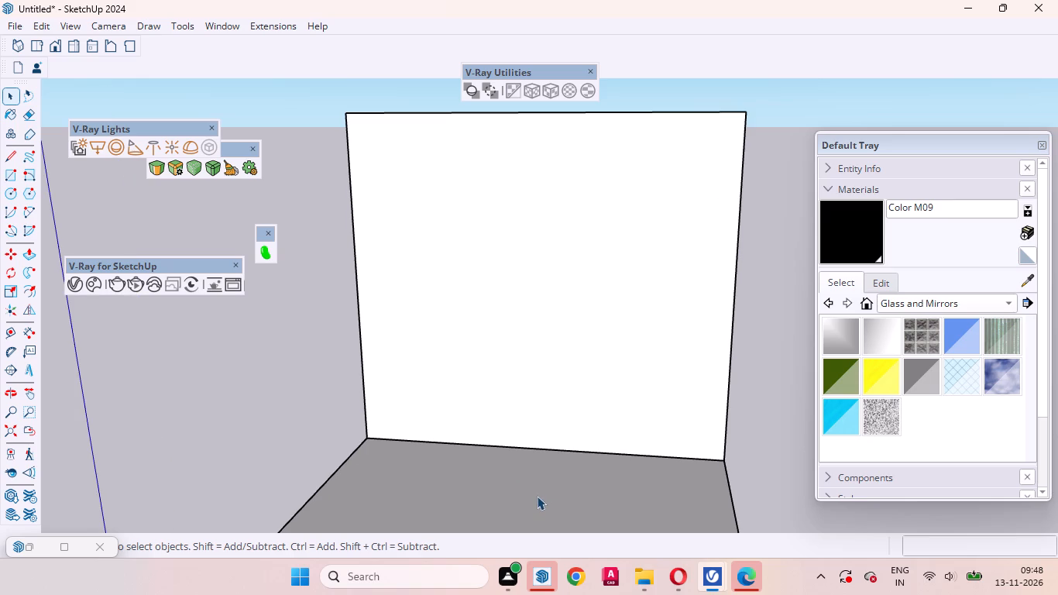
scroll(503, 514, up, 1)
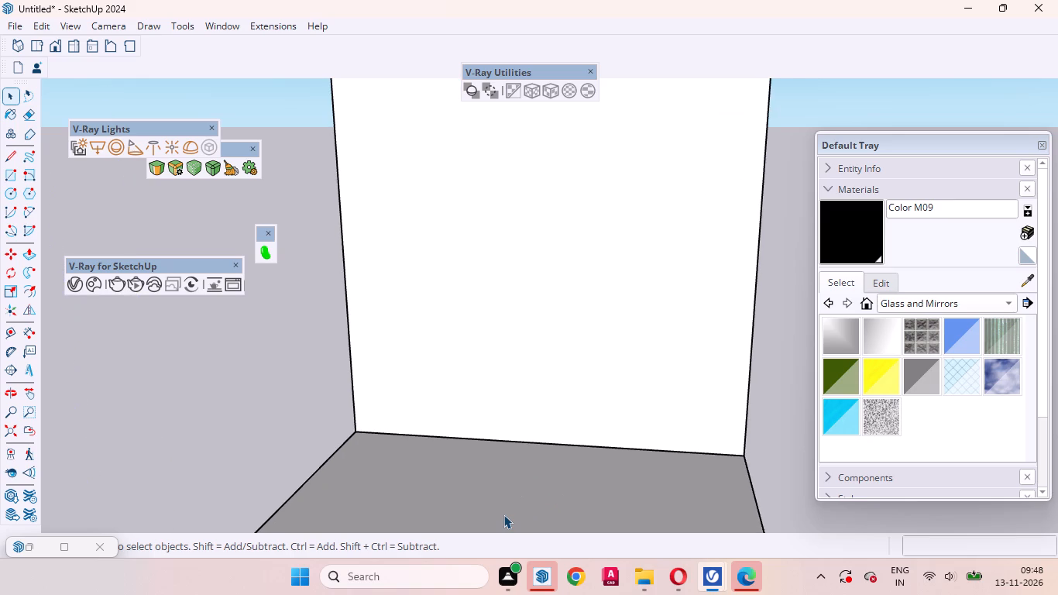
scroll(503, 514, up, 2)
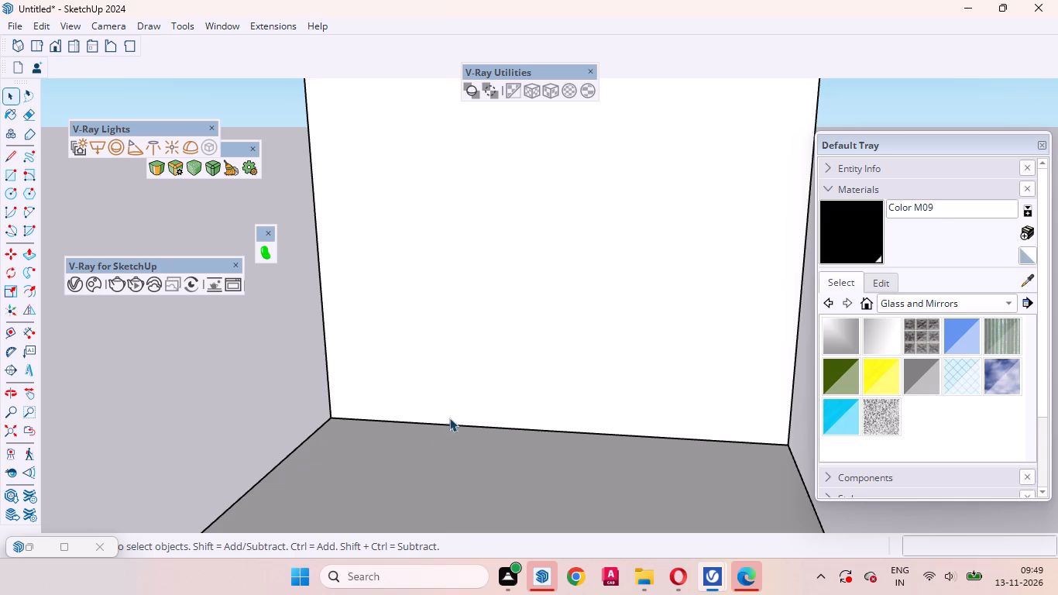
Check the new room's floor slab and back wall by selecting each group and viewing them from other angles.
scroll(455, 373, down, 7)
middle_drag(447, 422, 358, 401)
scroll(483, 428, up, 3)
scroll(484, 430, down, 3)
click(476, 491)
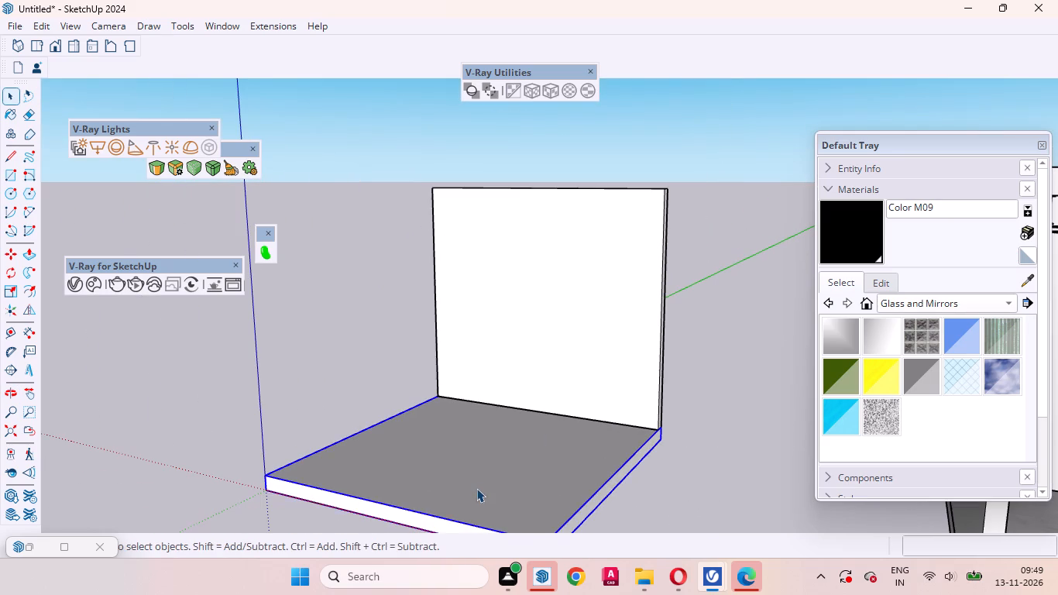
click(555, 335)
click(514, 455)
middle_drag(481, 453, 536, 466)
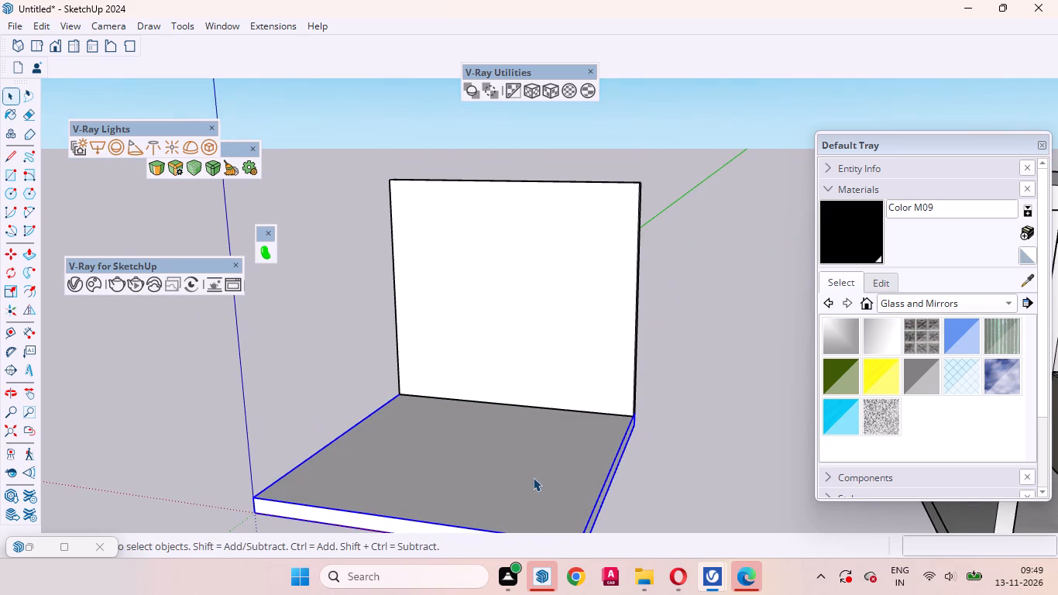
scroll(521, 483, up, 2)
scroll(489, 483, down, 6)
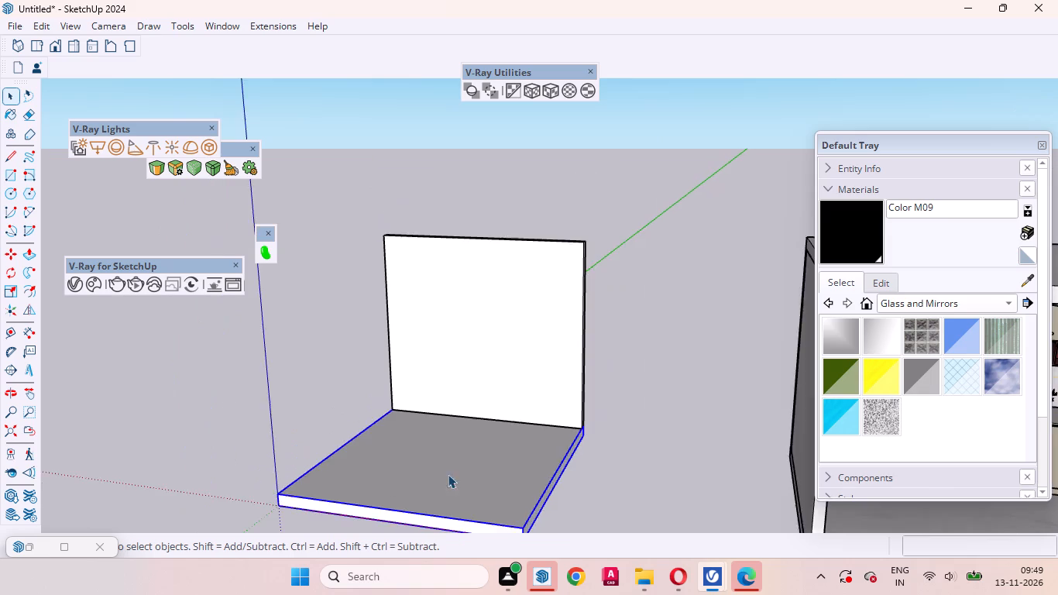
scroll(448, 474, down, 7)
scroll(672, 465, up, 10)
Examine the finished kitchen cabinet room, including its base drawers, glass cabinets, backsplash and hanging lights, alongside the new room.
middle_drag(744, 464, 739, 418)
scroll(643, 402, down, 2)
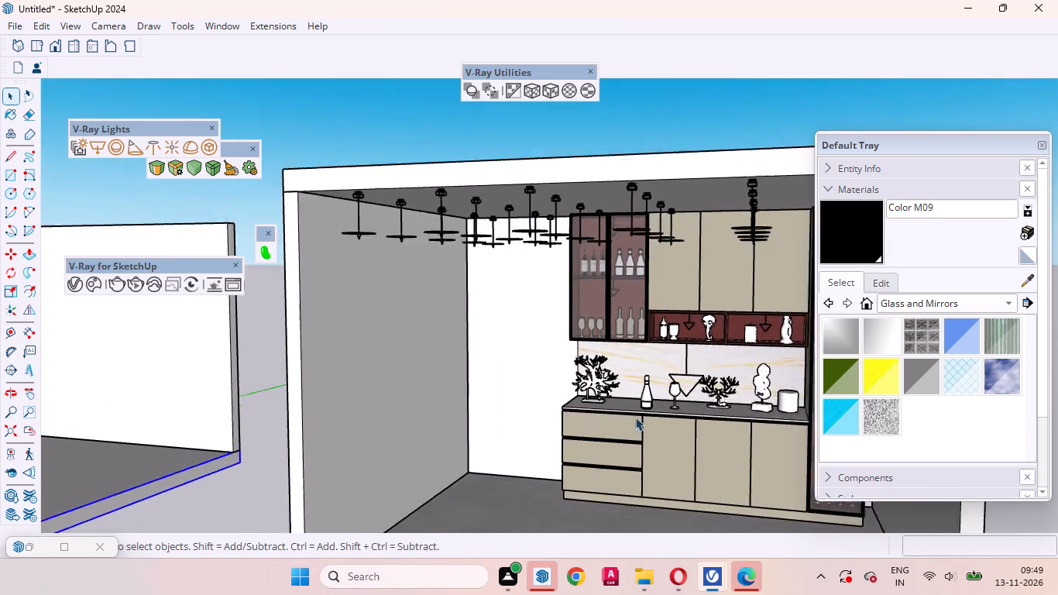
scroll(635, 417, down, 4)
middle_drag(658, 450, 678, 432)
scroll(739, 418, up, 9)
middle_drag(667, 459, 716, 460)
scroll(623, 446, up, 2)
scroll(650, 458, down, 2)
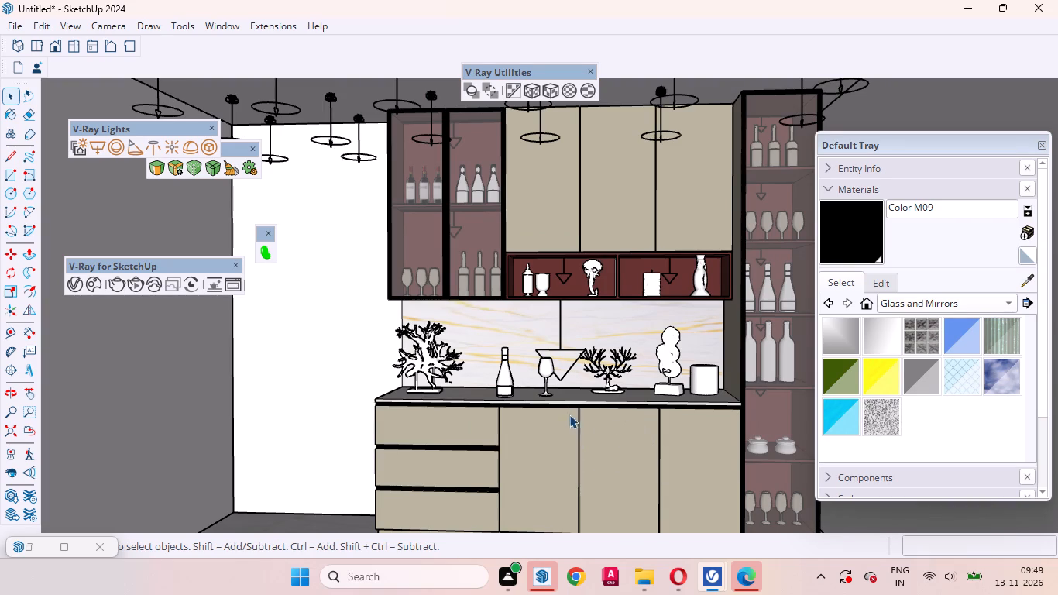
scroll(591, 418, up, 1)
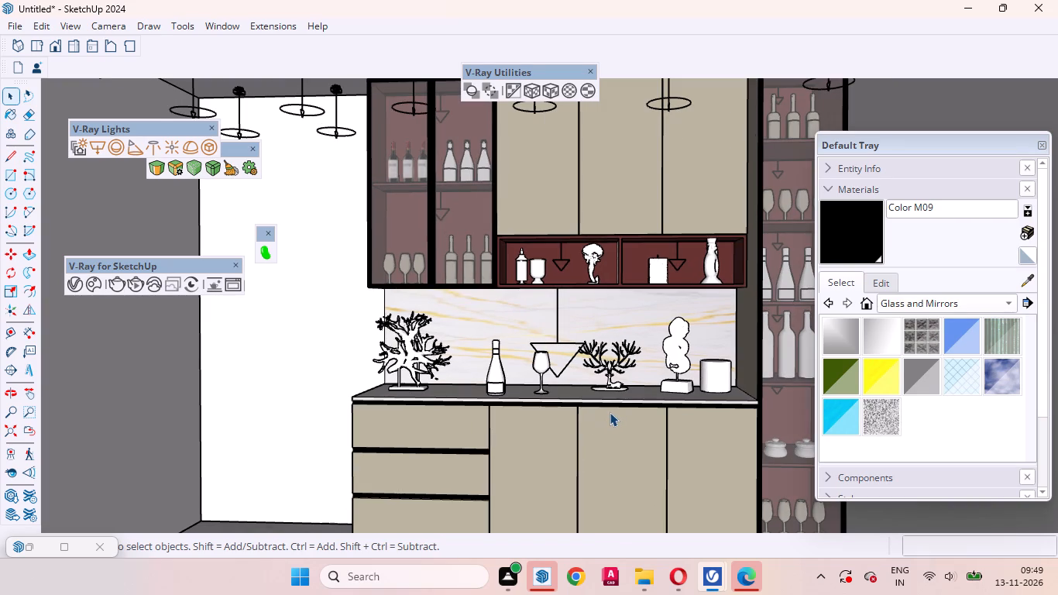
scroll(608, 407, down, 1)
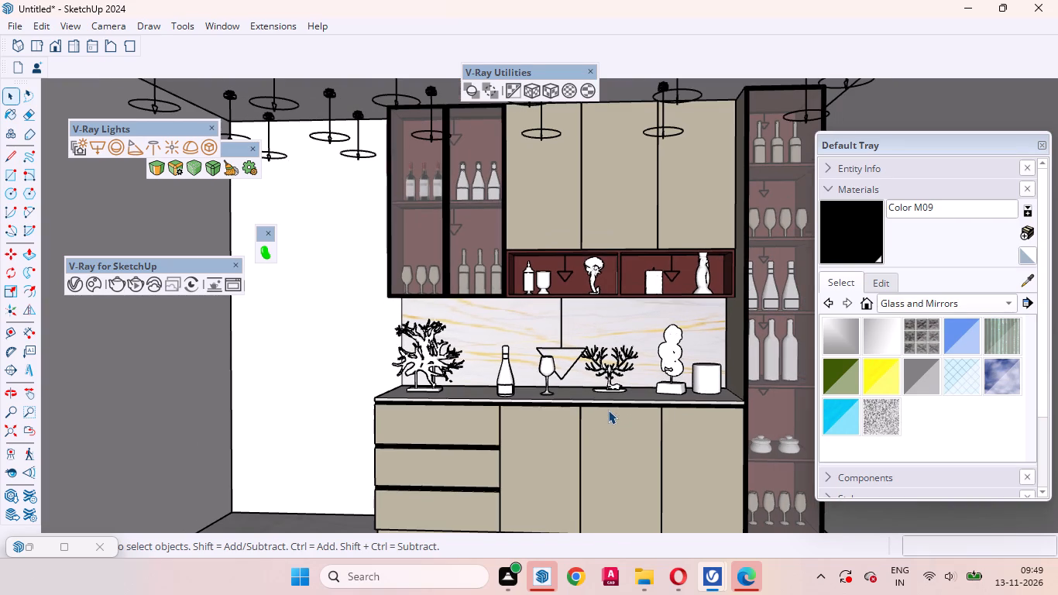
scroll(608, 400, down, 1)
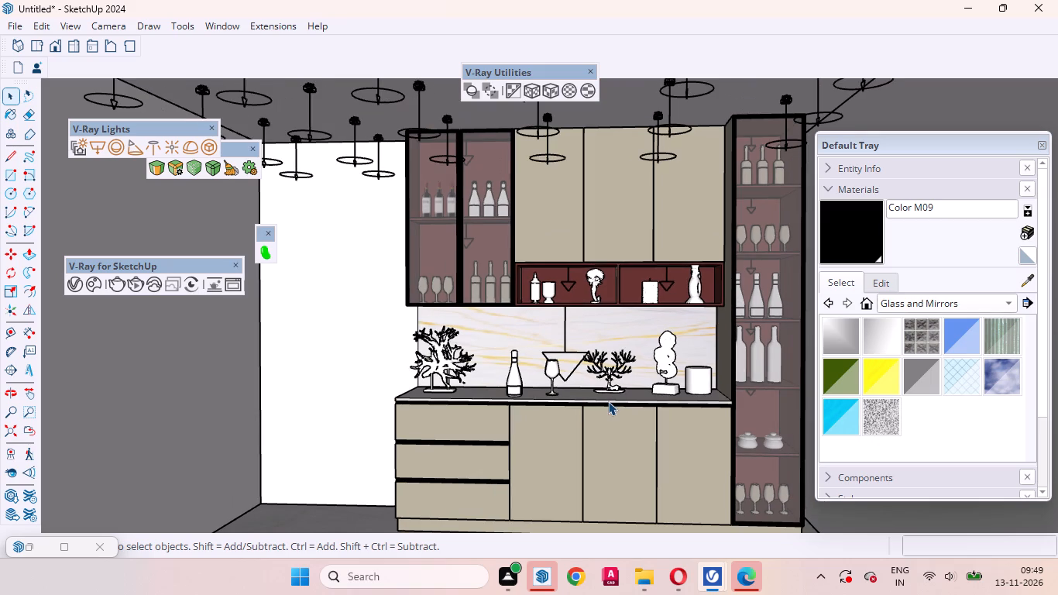
scroll(608, 401, up, 1)
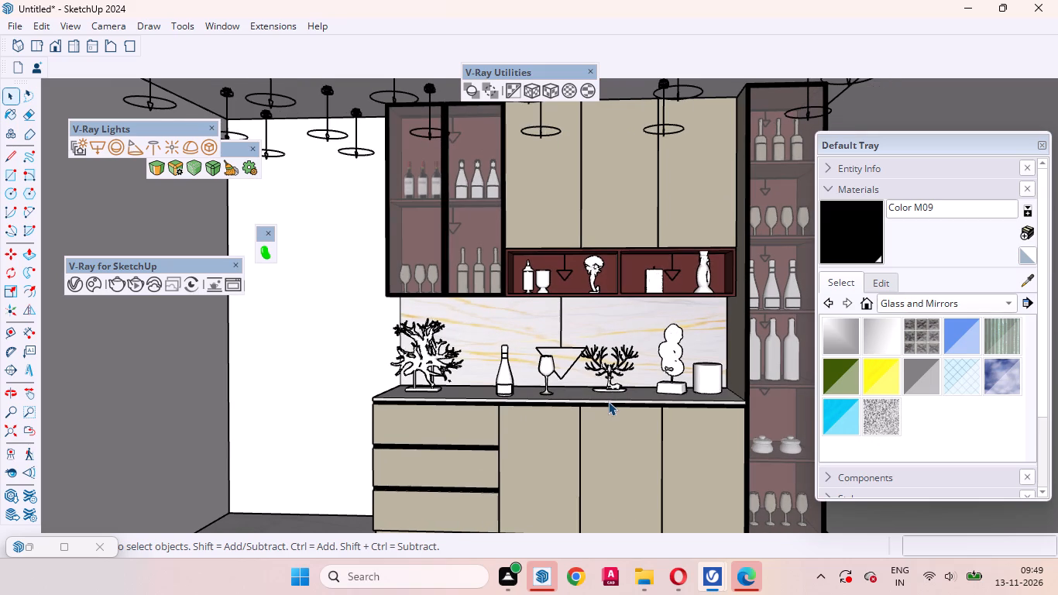
scroll(608, 401, up, 1)
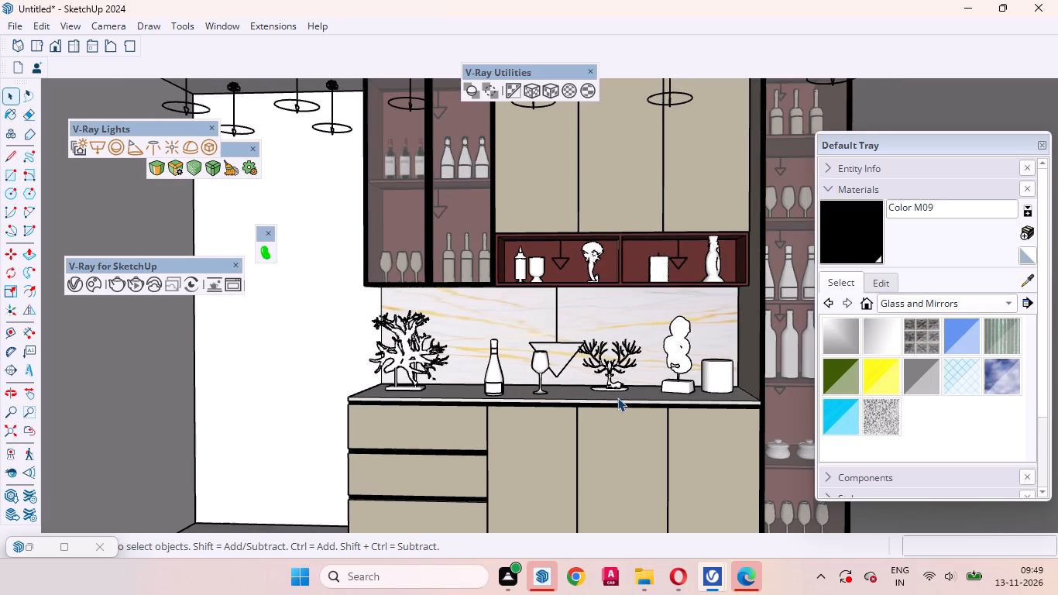
scroll(617, 397, up, 1)
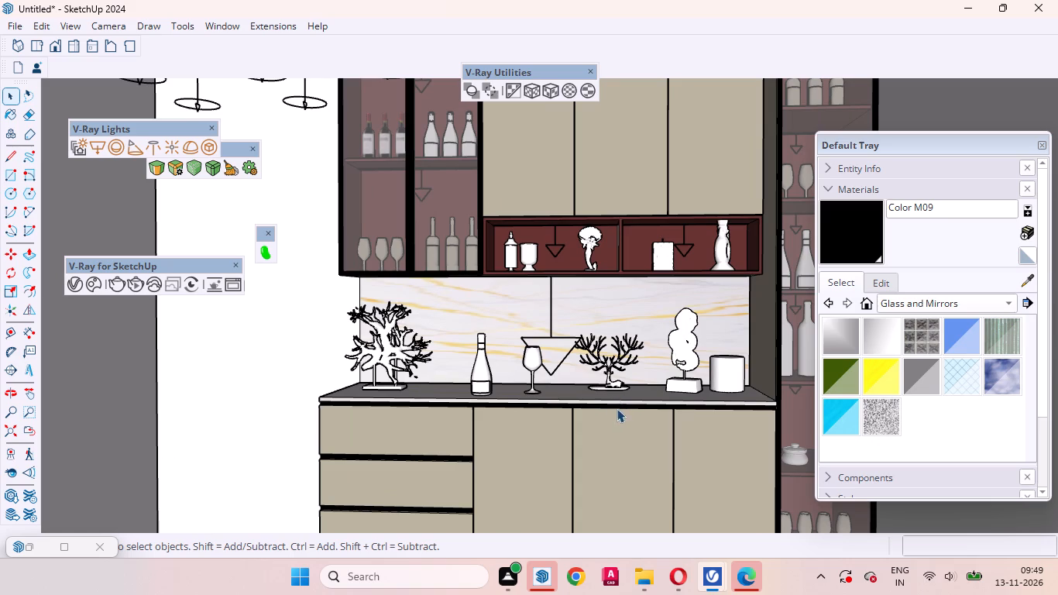
scroll(622, 390, down, 3)
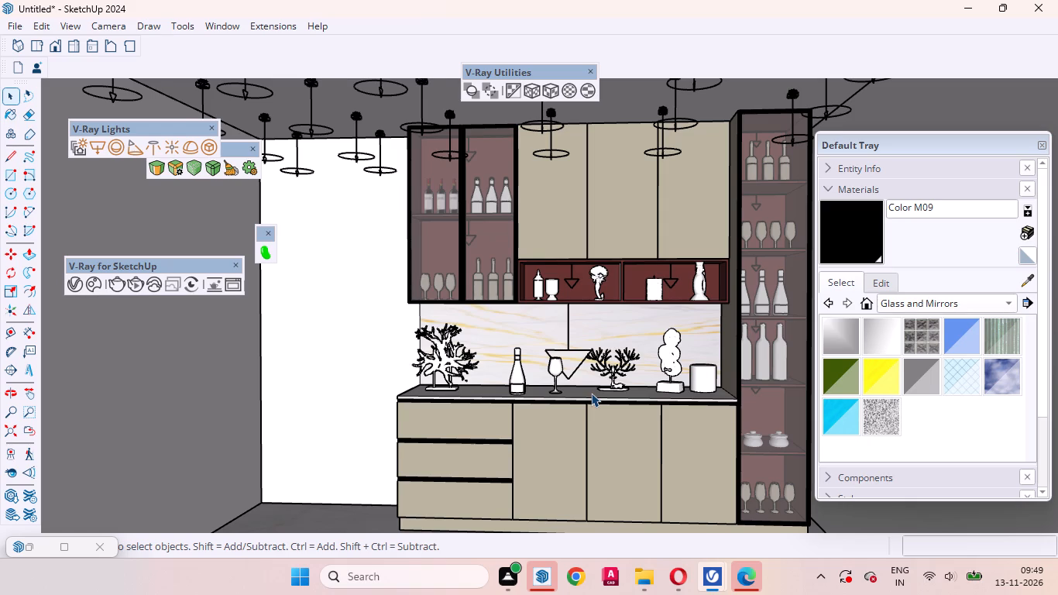
scroll(591, 392, up, 1)
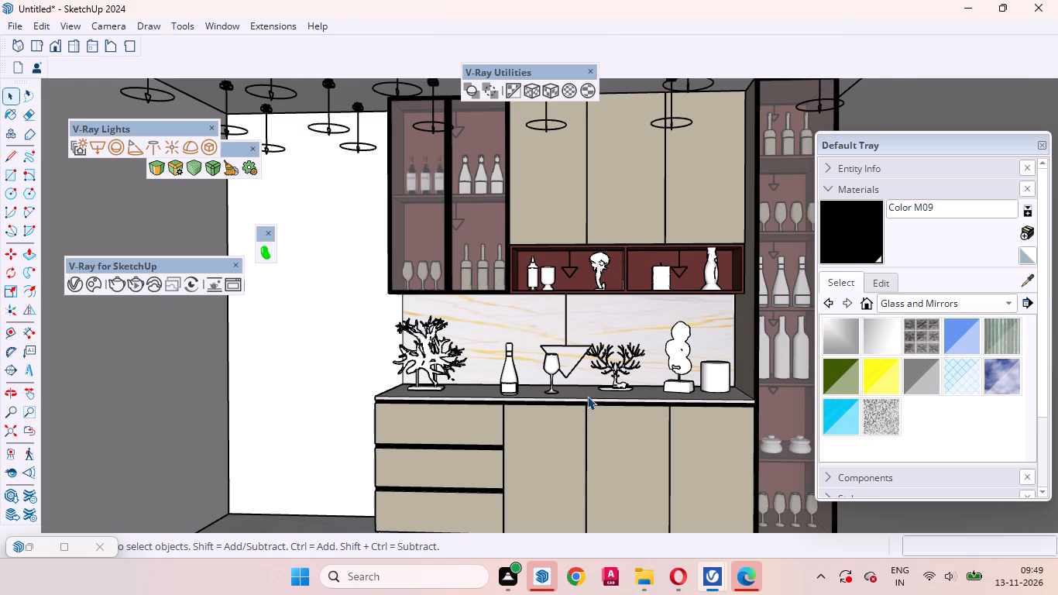
scroll(587, 397, down, 2)
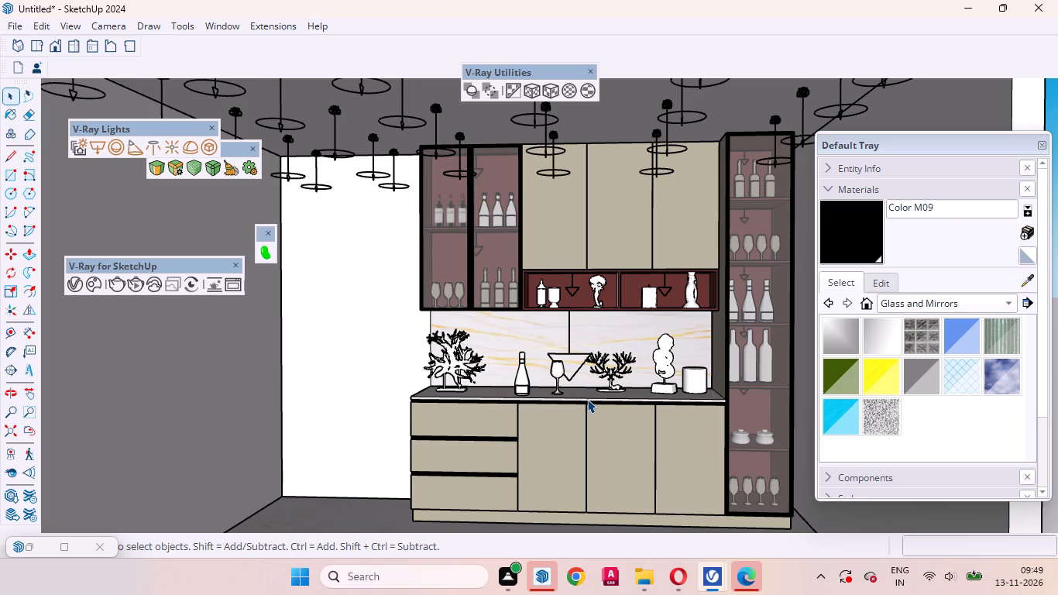
scroll(587, 399, up, 2)
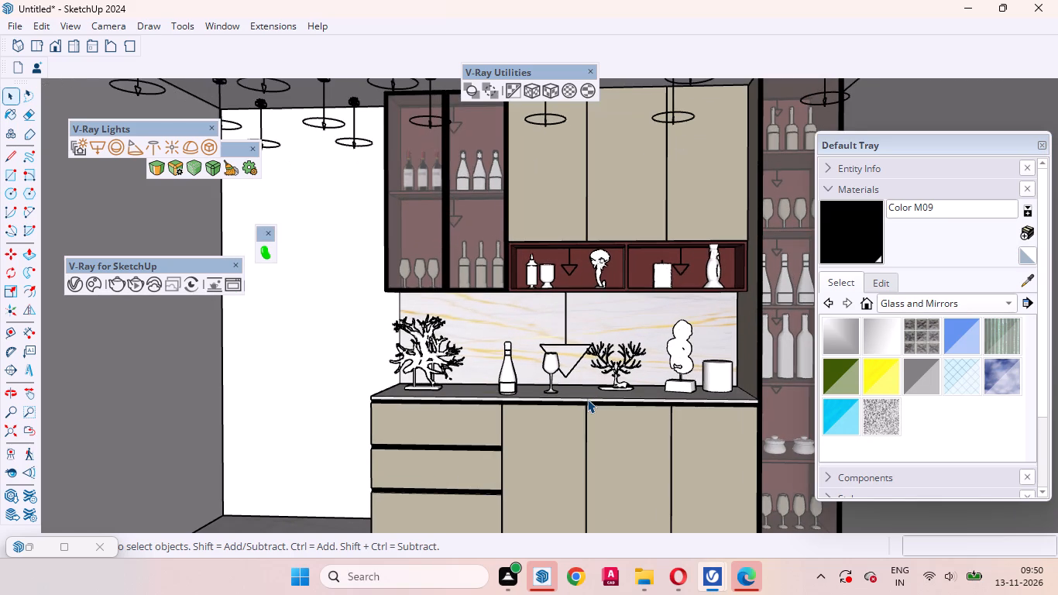
scroll(597, 404, down, 1)
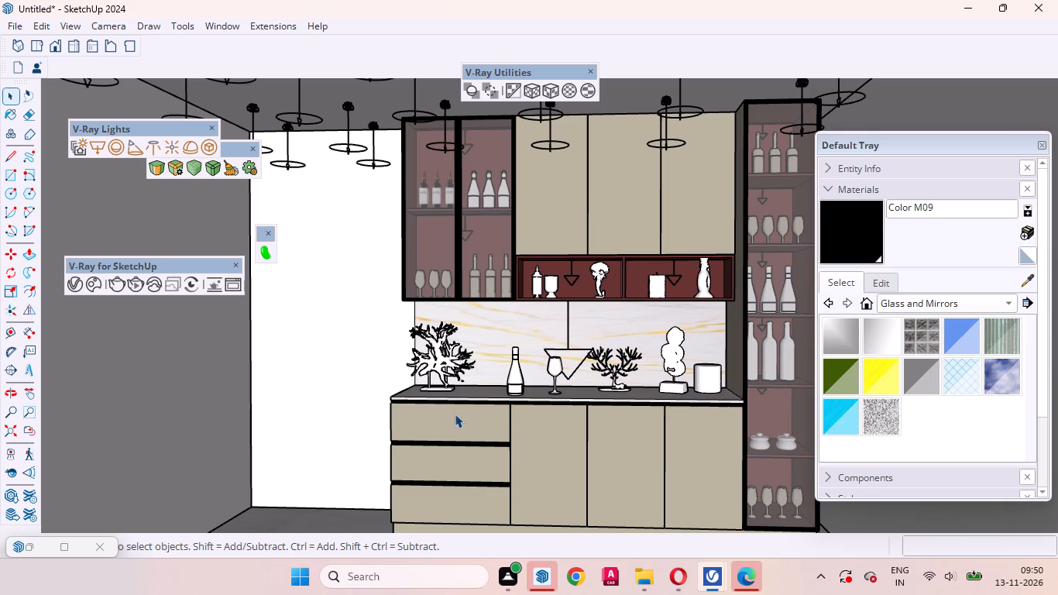
scroll(403, 340, up, 2)
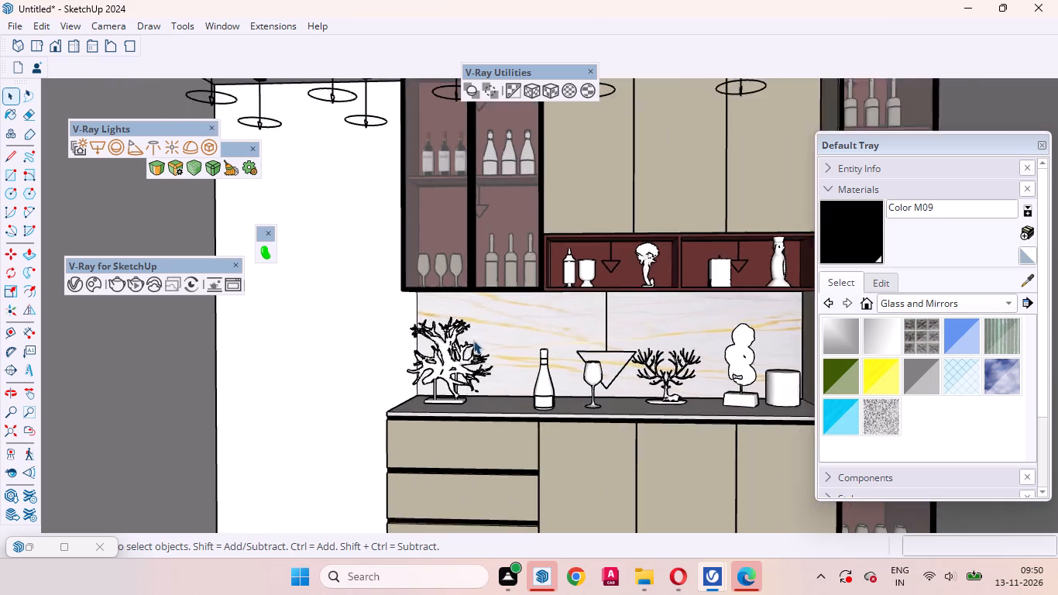
scroll(475, 340, down, 4)
scroll(550, 301, up, 2)
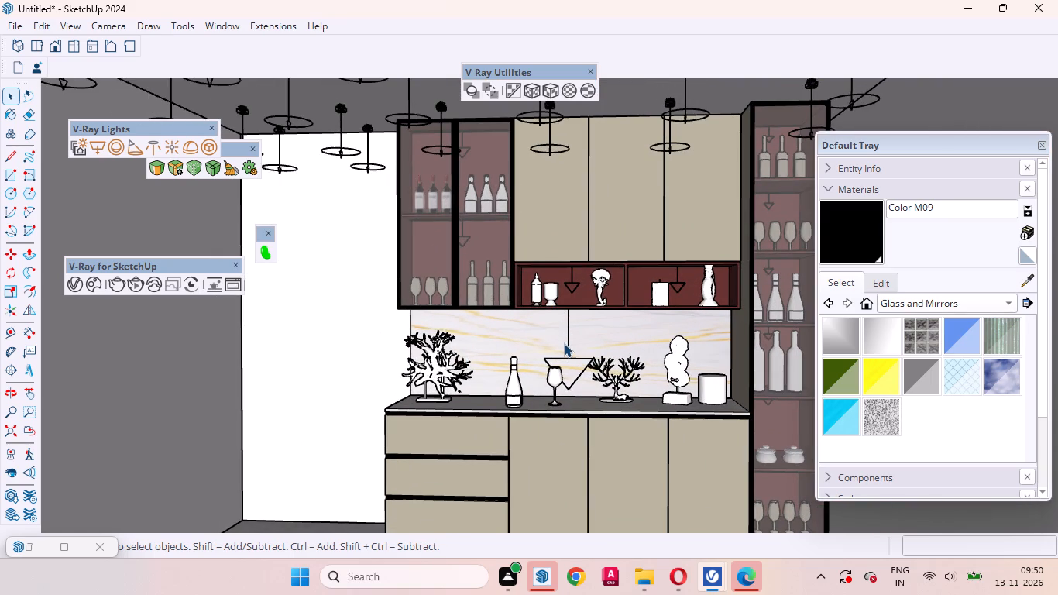
scroll(531, 358, up, 1)
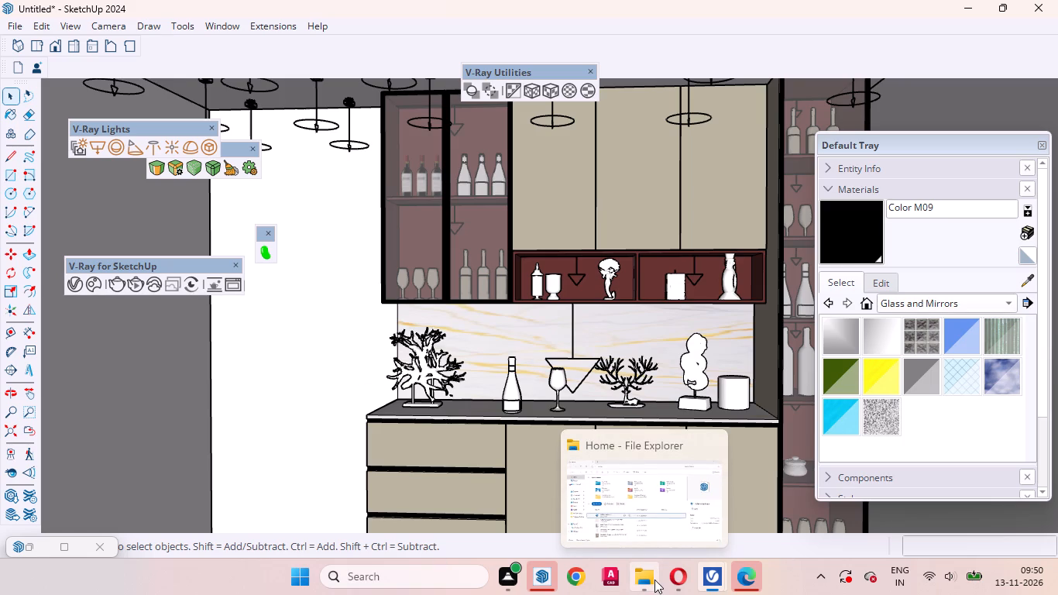
scroll(636, 589, up, 1)
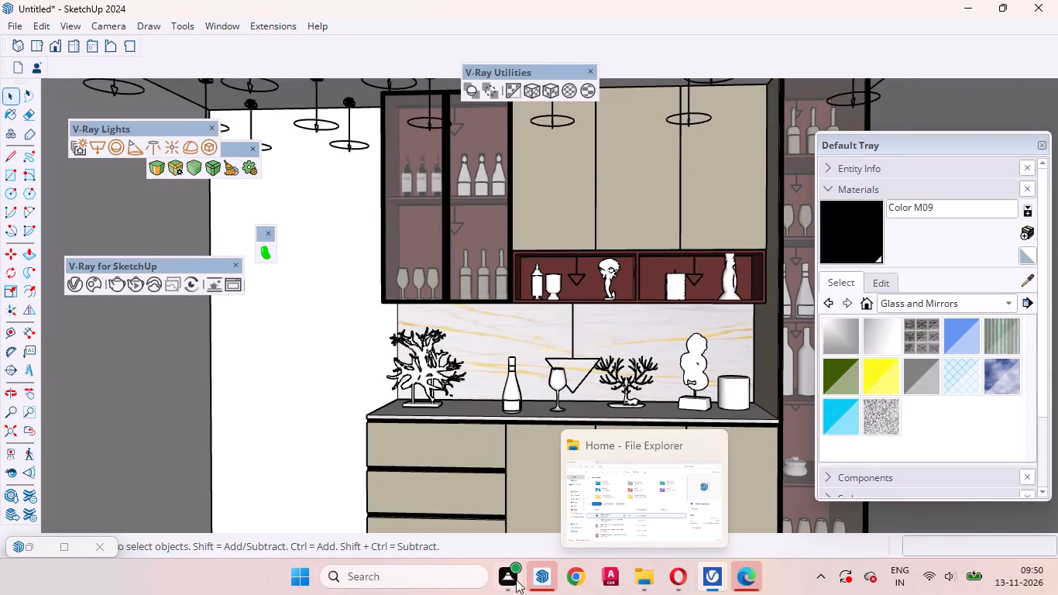
scroll(571, 432, down, 5)
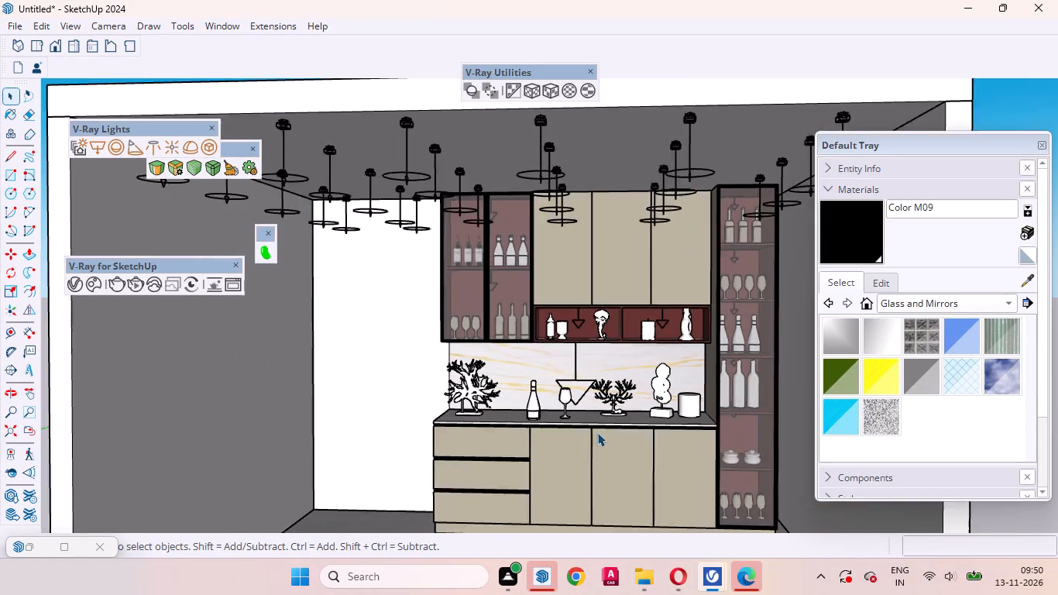
scroll(597, 432, down, 14)
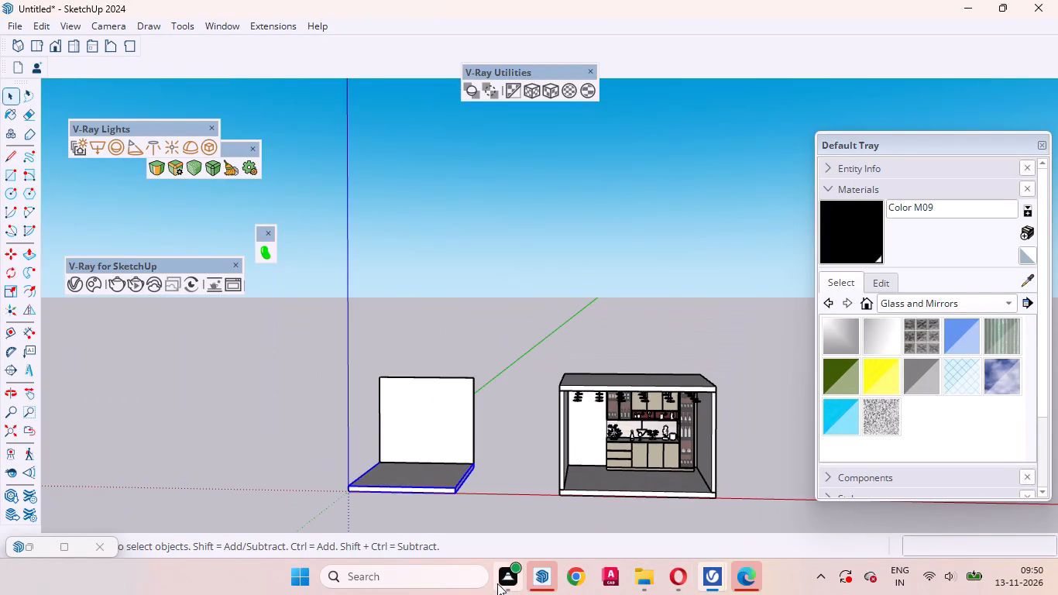
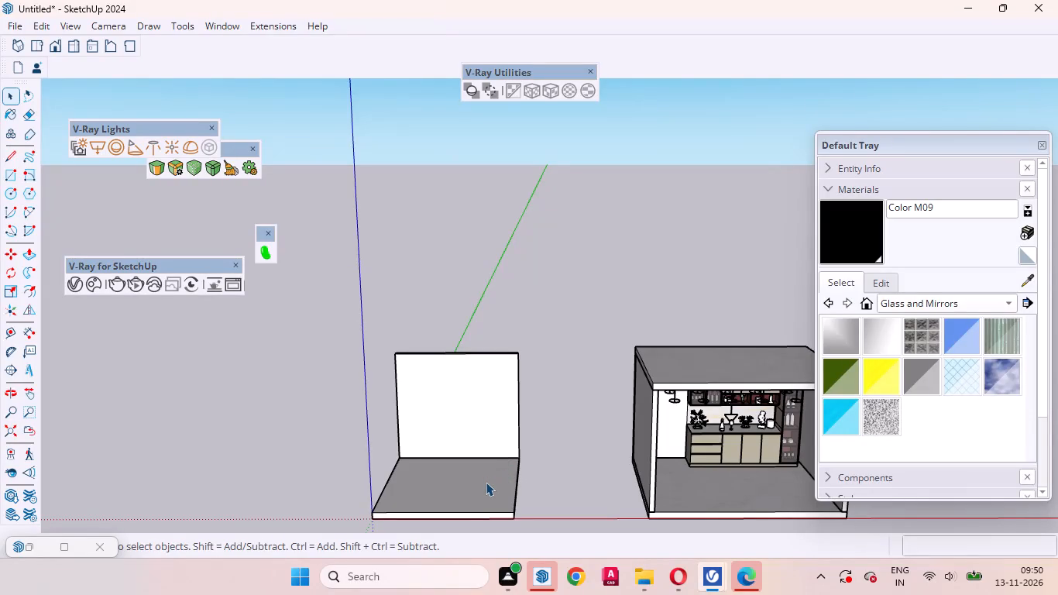
Place a guide line on the new room's floor, parallel to the back wall's base and offset 24" from it.
scroll(461, 490, up, 1)
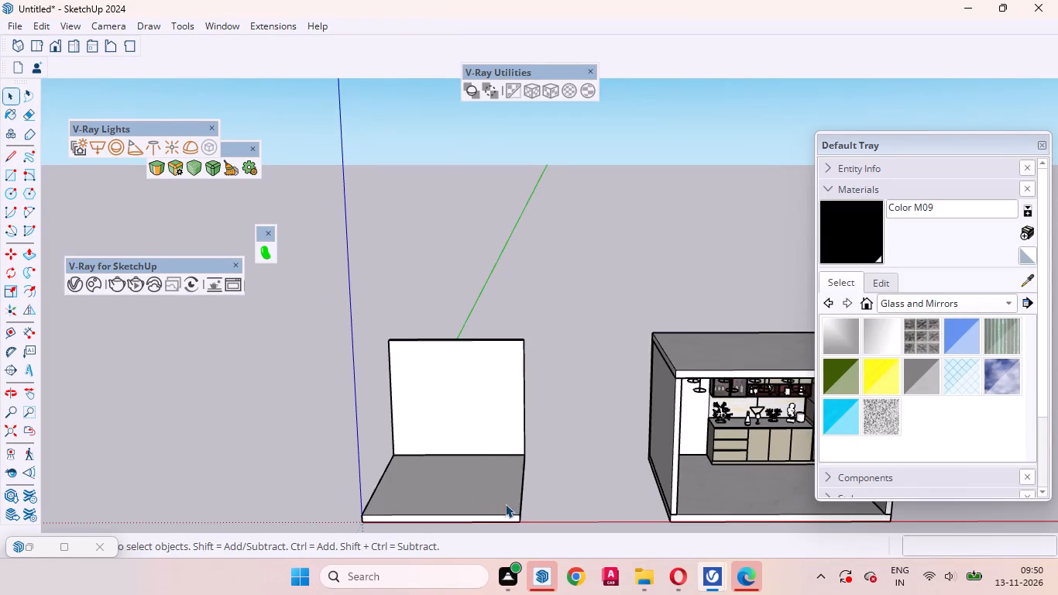
middle_drag(489, 513, 435, 521)
middle_drag(469, 483, 358, 594)
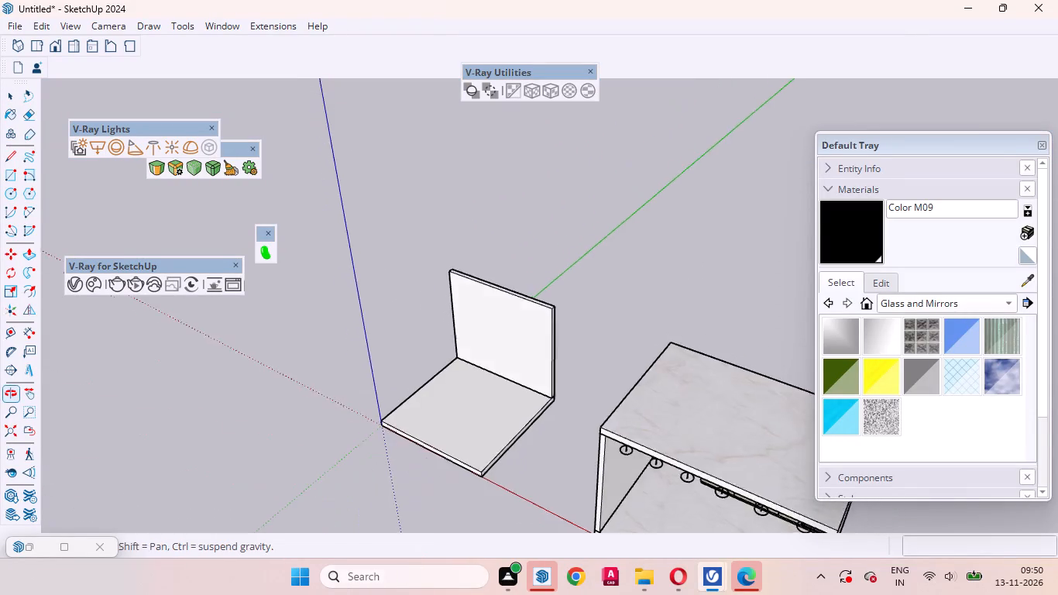
middle_drag(358, 594, 358, 593)
scroll(518, 347, up, 8)
middle_drag(530, 412, 445, 464)
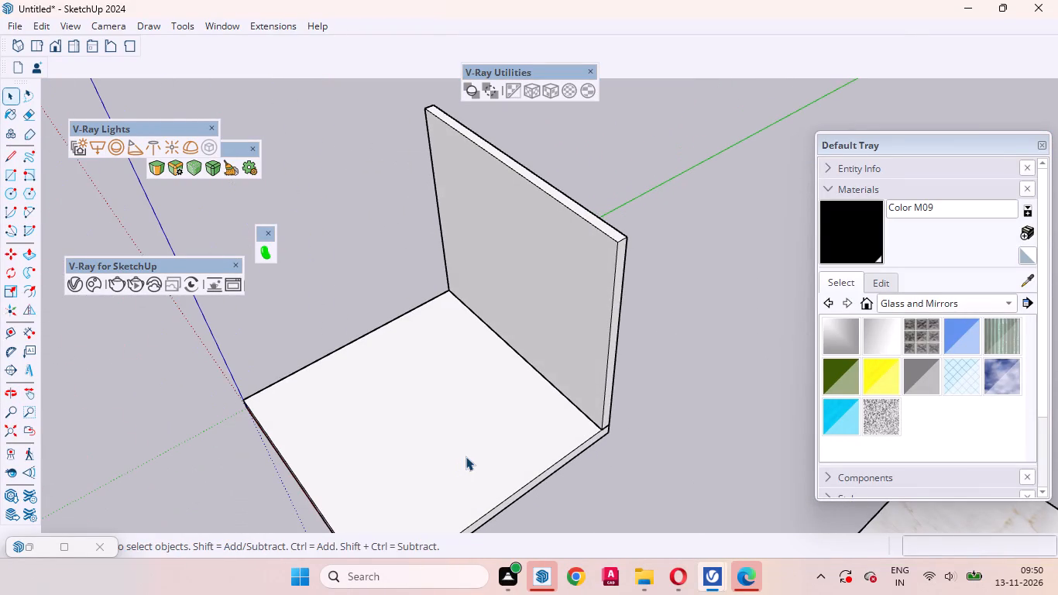
key(t)
click(537, 370)
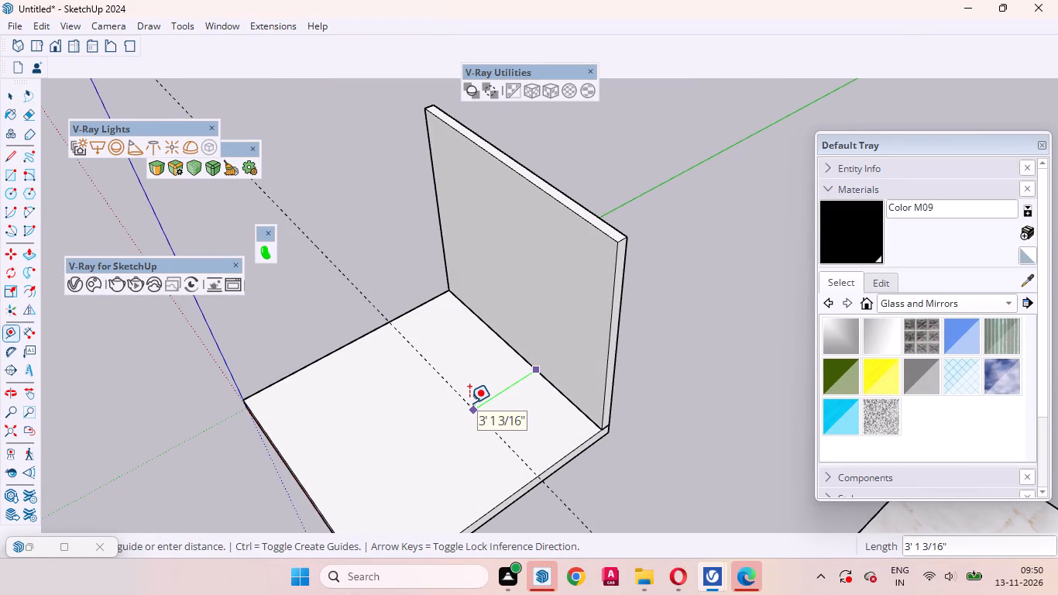
text(24)
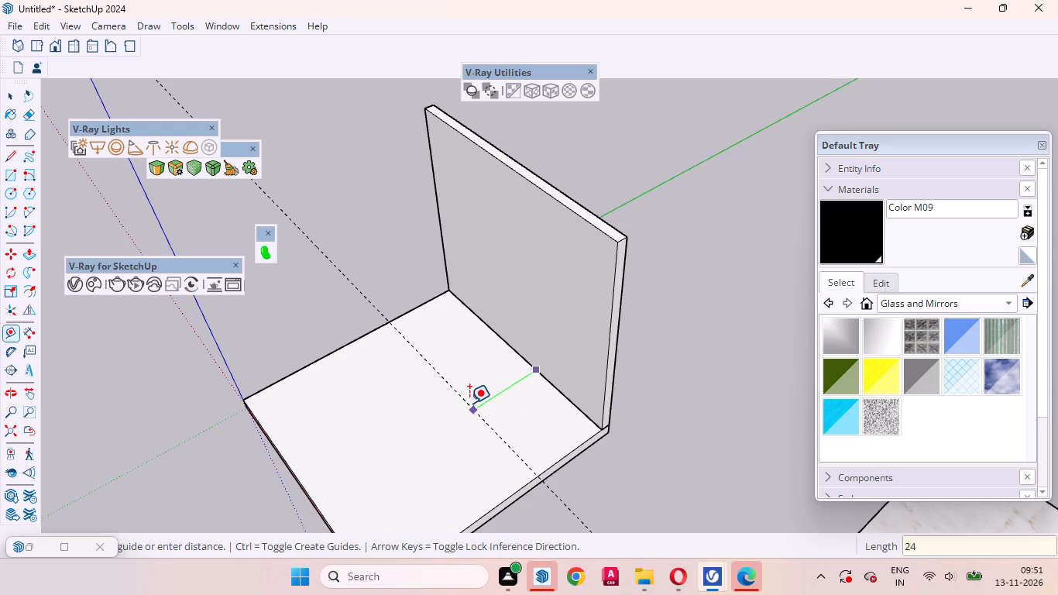
key(Return)
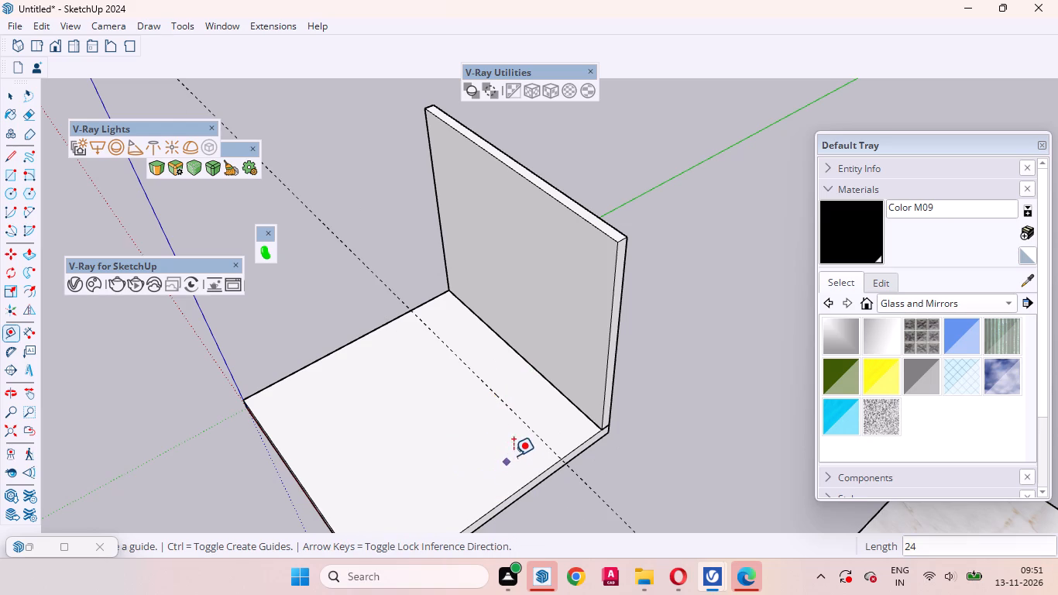
Add a second guide line on the floor, offset 18" from the back wall's base.
middle_drag(529, 433, 486, 440)
scroll(561, 397, up, 3)
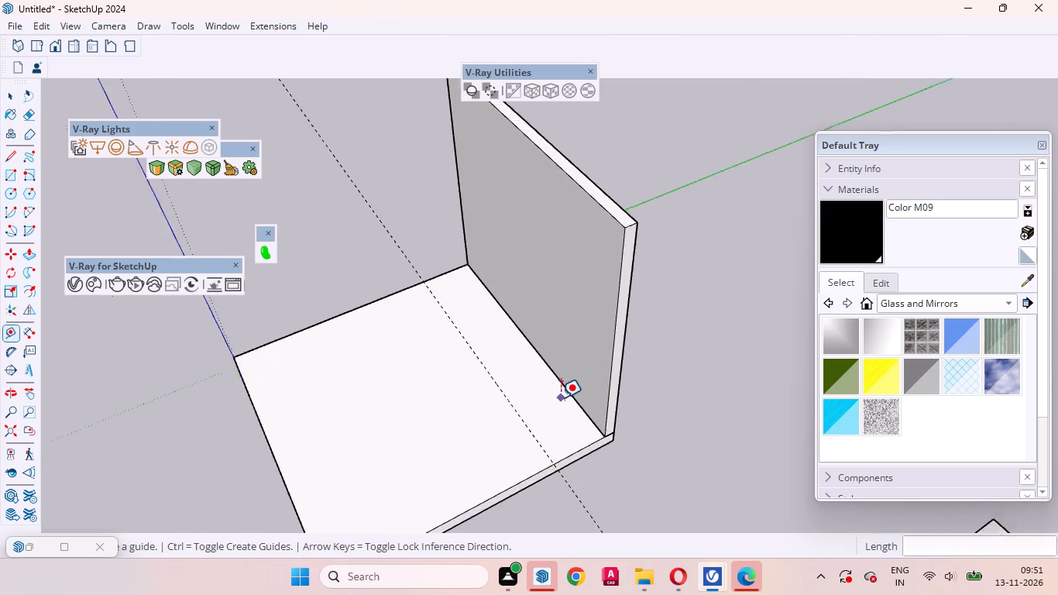
scroll(561, 397, up, 4)
click(566, 382)
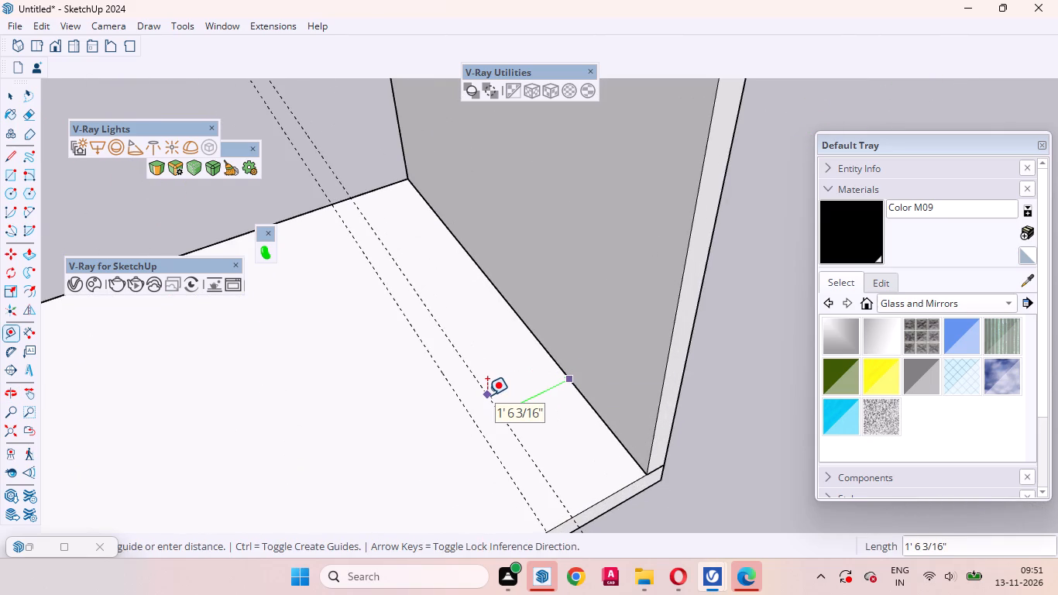
key(1)
key(8)
key(Return)
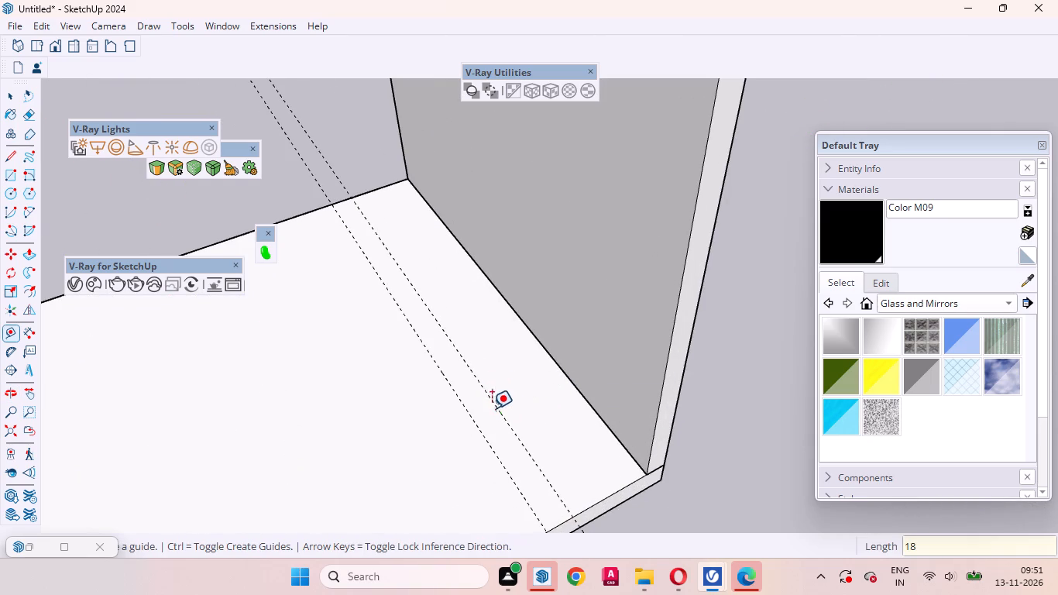
key(space)
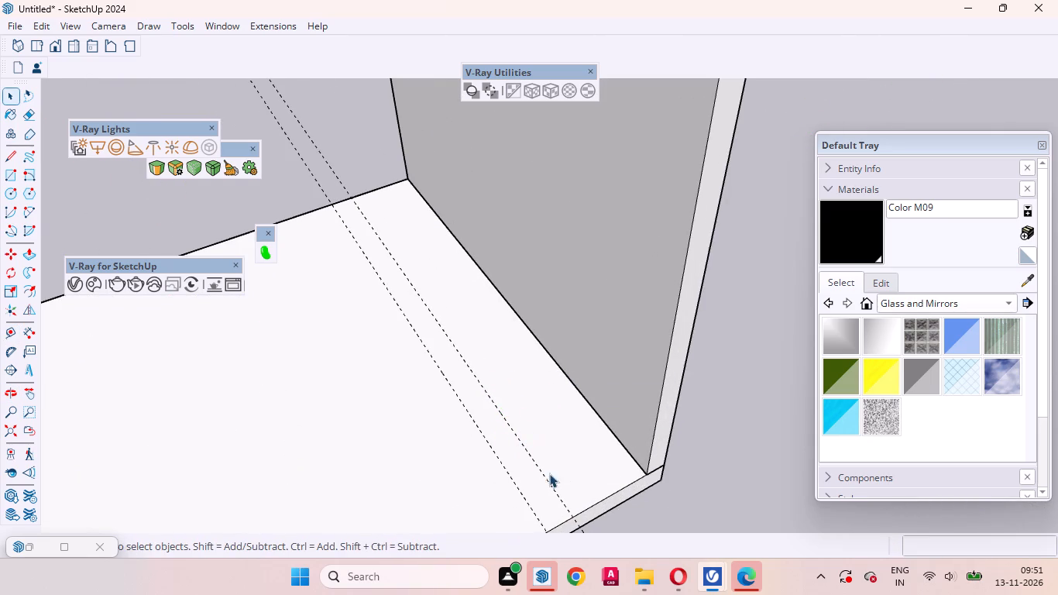
Start a new group and draw a rectangle about 7' by 1' 6" on the floor, from the back wall's base to the 18" guide.
middle_drag(527, 478, 631, 457)
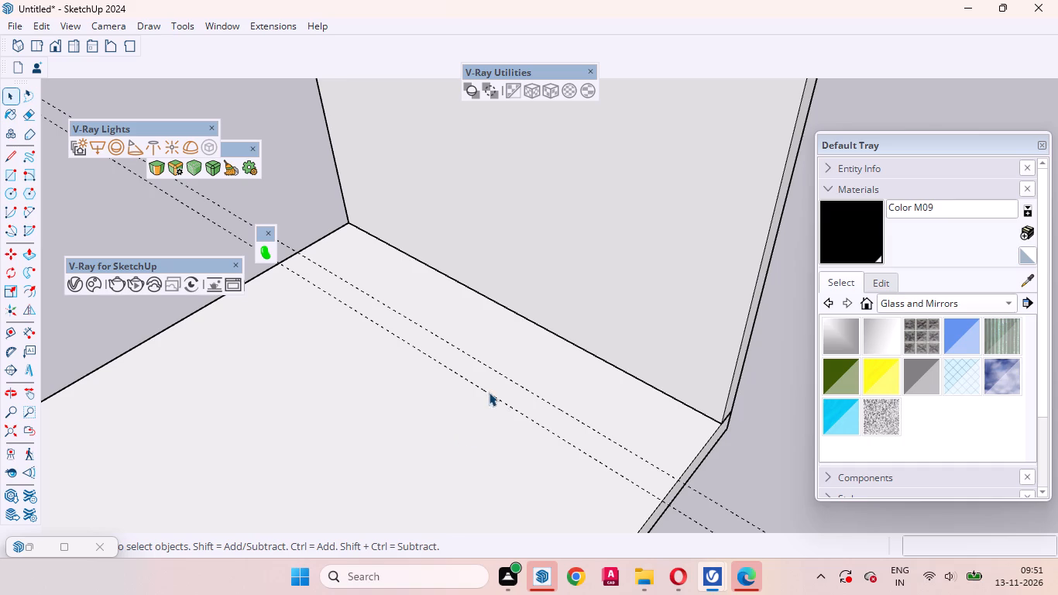
scroll(489, 392, up, 3)
middle_drag(485, 406, 647, 451)
scroll(544, 419, down, 12)
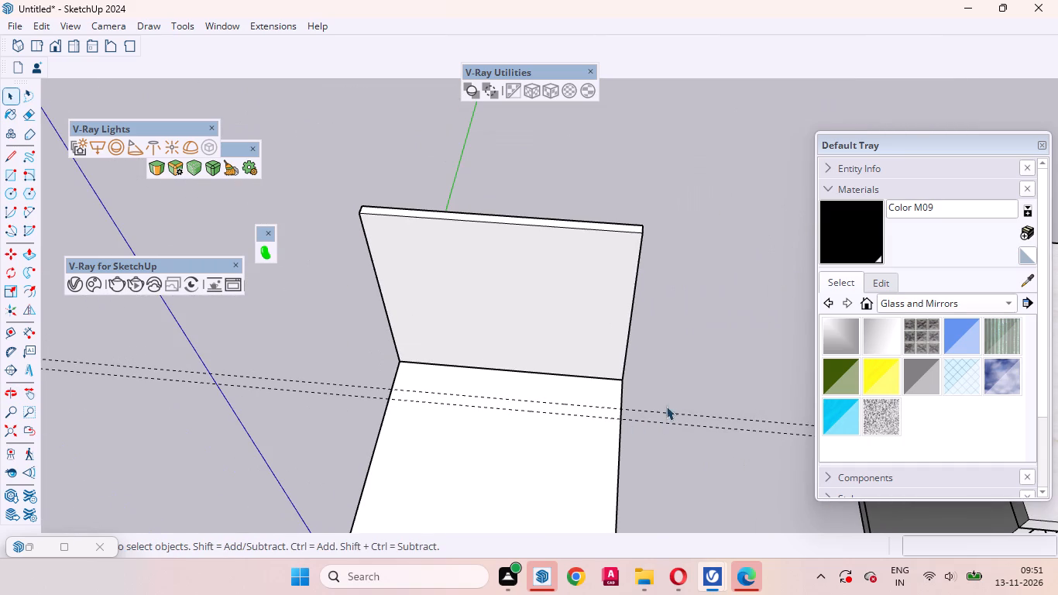
right_click(672, 380)
click(723, 428)
middle_drag(638, 417, 469, 448)
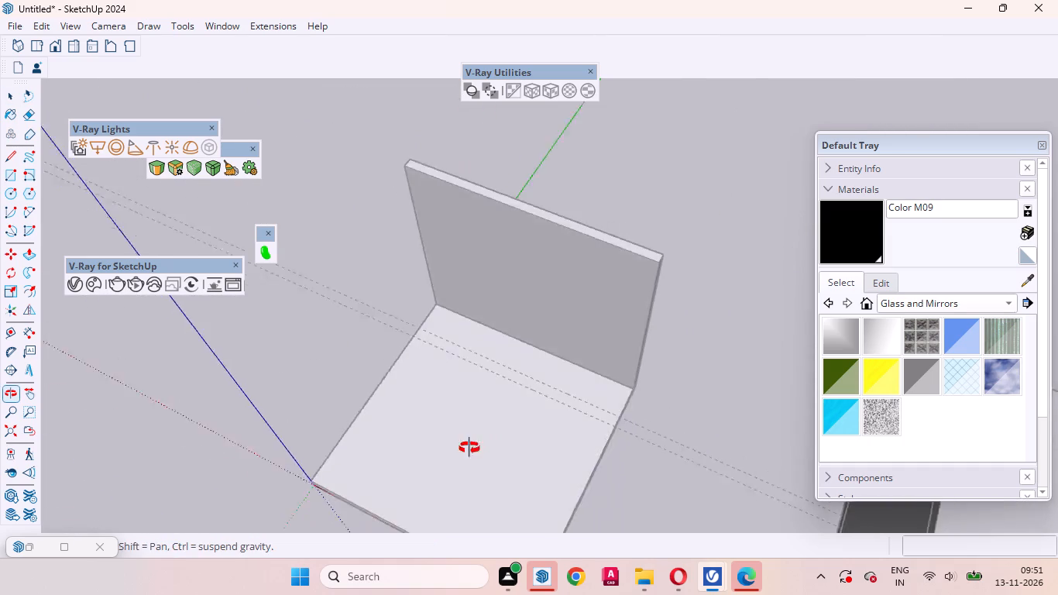
middle_drag(469, 448, 431, 442)
key(r)
scroll(527, 353, up, 4)
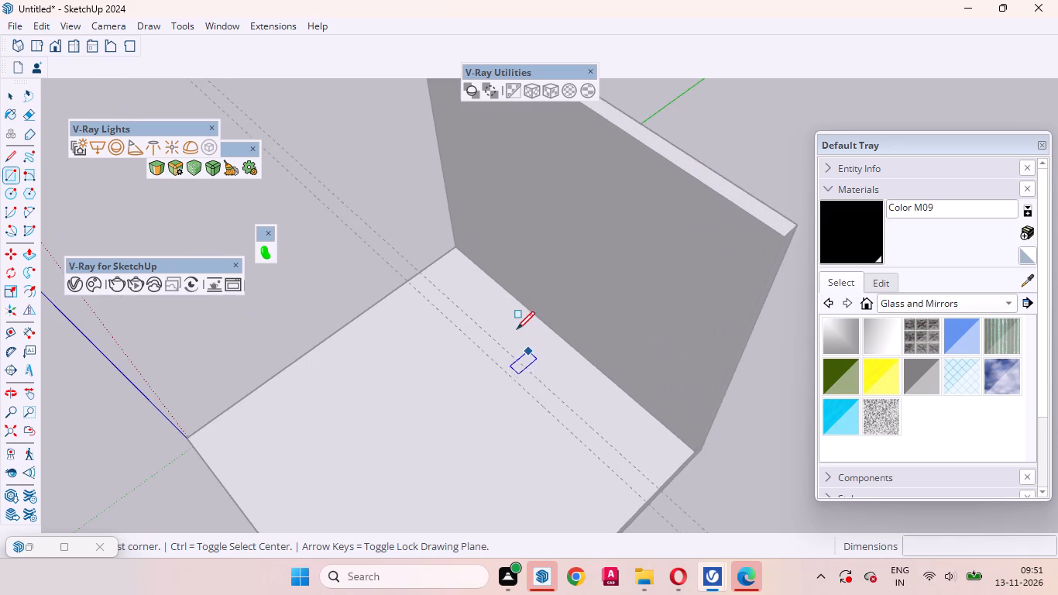
click(469, 260)
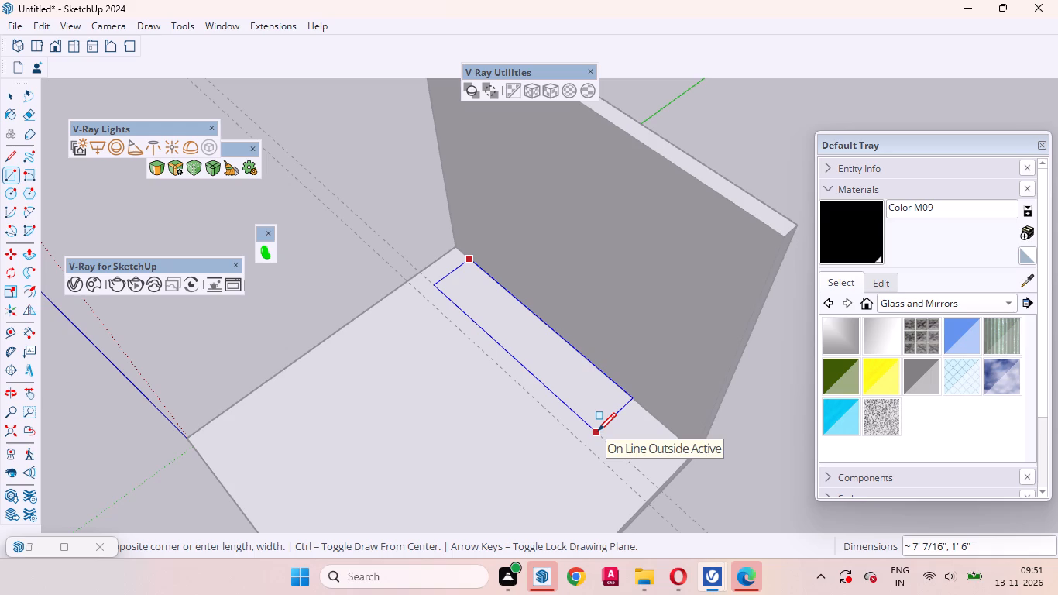
scroll(597, 431, up, 7)
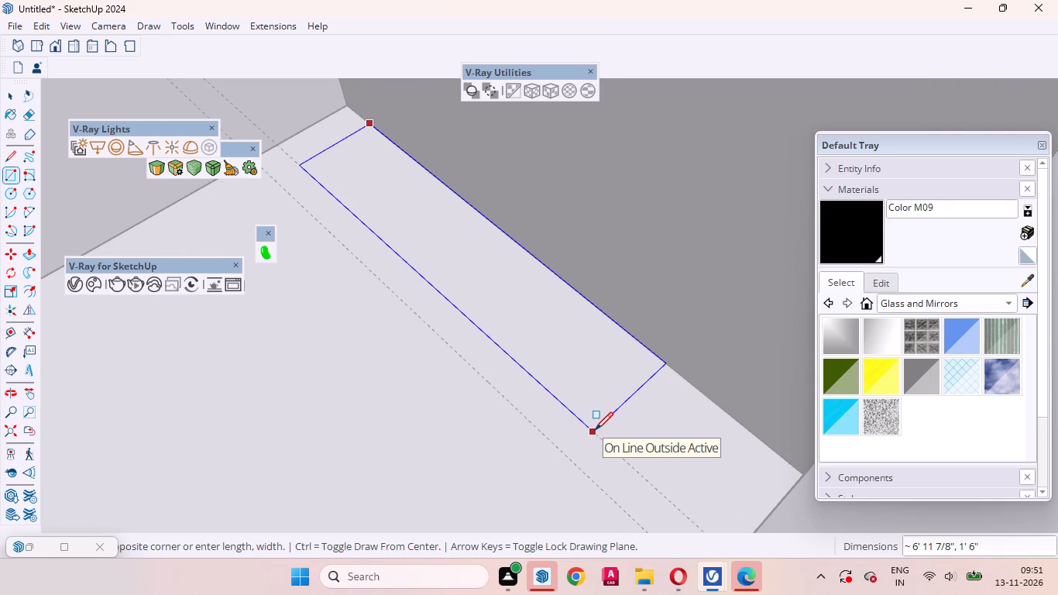
click(595, 431)
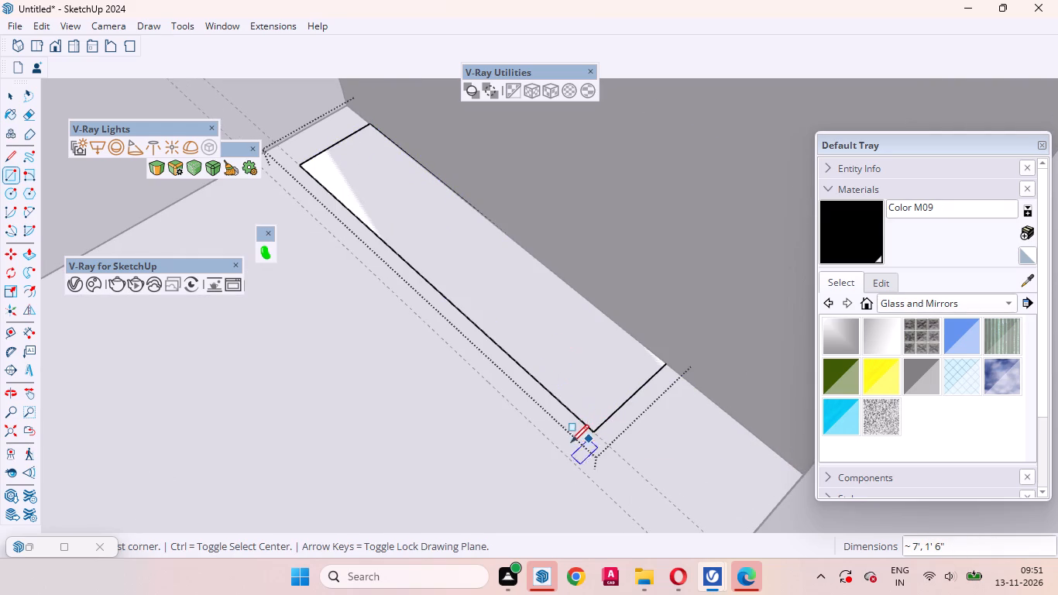
Extrude the rectangle 32" upward into a cabinet box and close its group.
key(p)
click(562, 370)
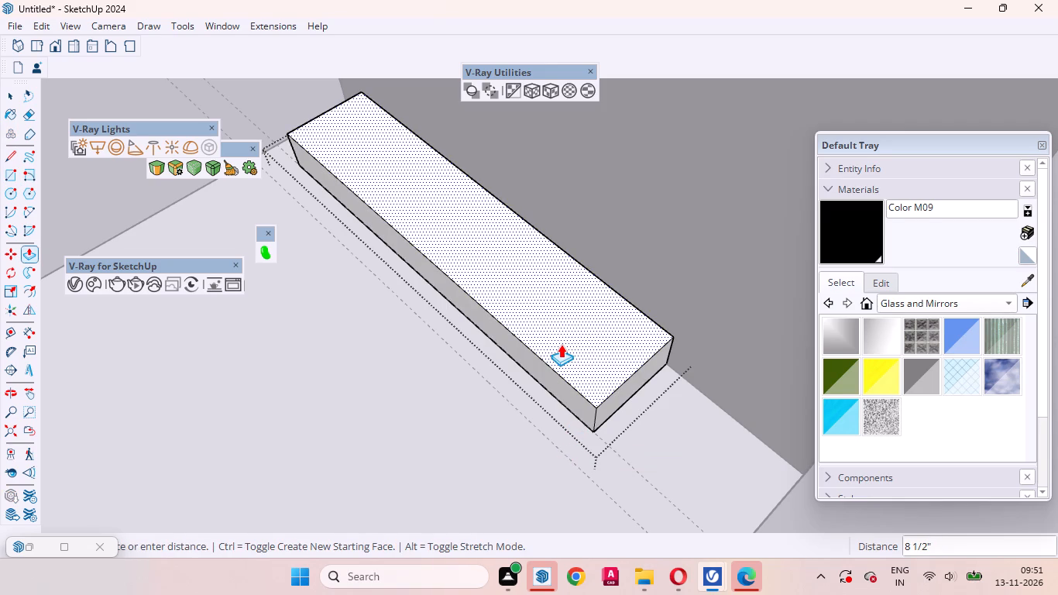
key(3)
key(2)
key(Return)
key(space)
scroll(559, 401, down, 13)
middle_drag(534, 411, 606, 359)
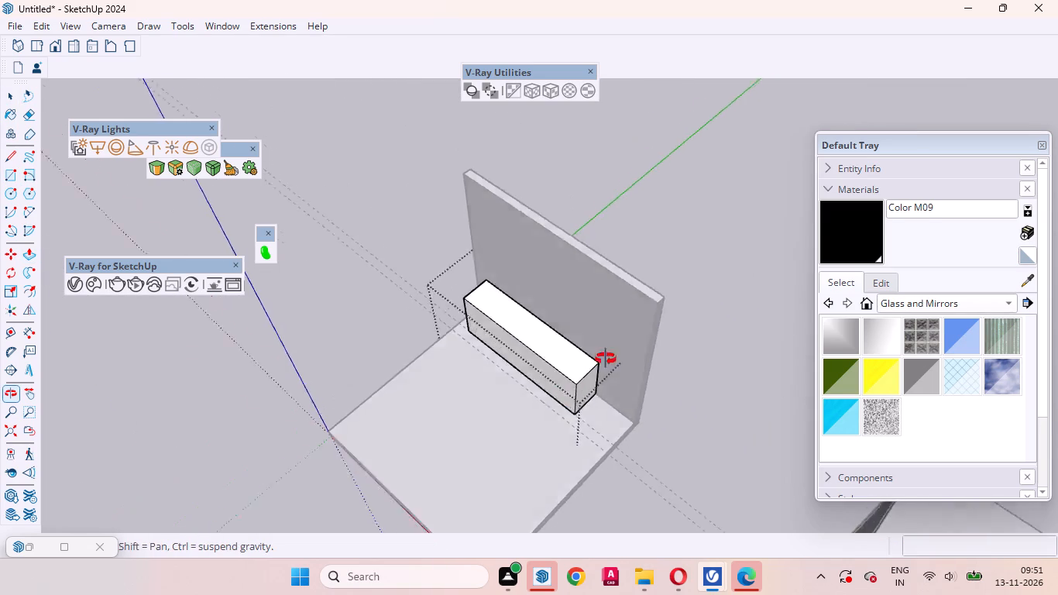
middle_drag(606, 359, 709, 272)
click(756, 435)
Open the cabinet box group and copy its bottom front edge 4" up the front face.
middle_drag(613, 421, 663, 359)
click(475, 399)
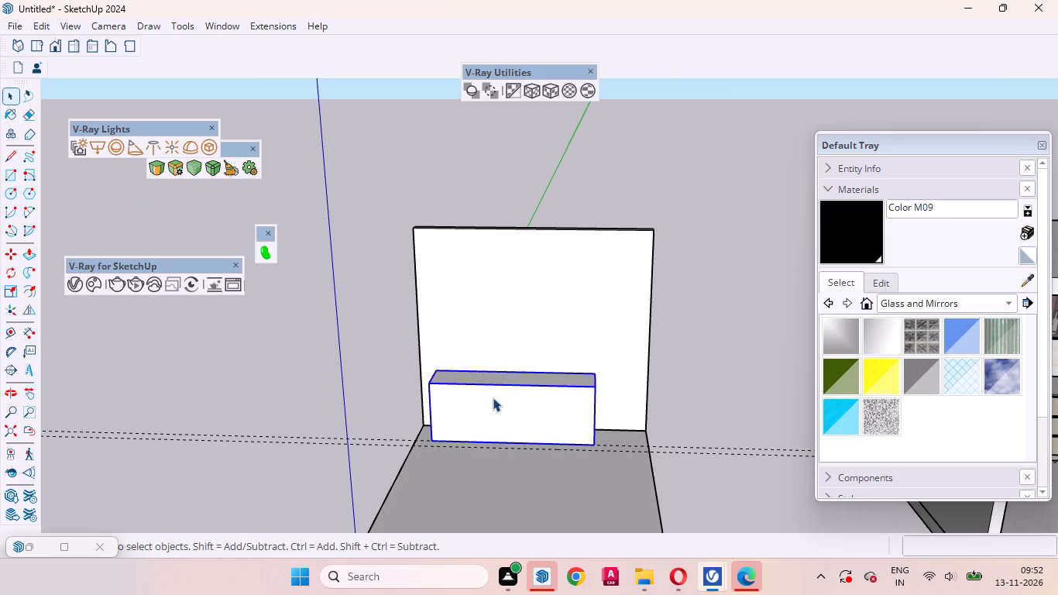
scroll(508, 423, down, 1)
middle_drag(493, 420, 491, 377)
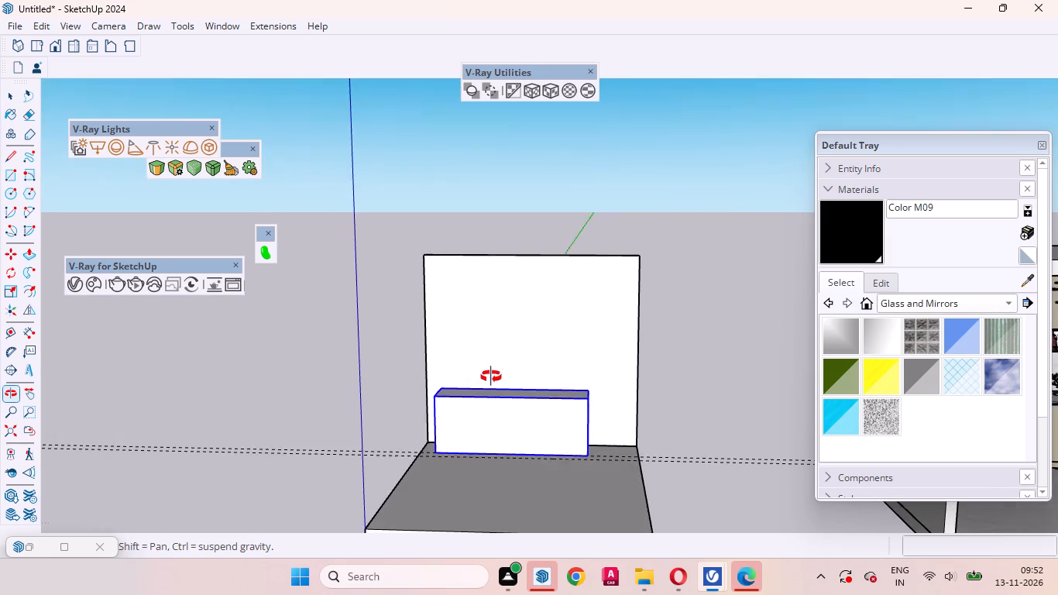
middle_drag(491, 377, 476, 389)
scroll(477, 453, up, 3)
middle_drag(550, 466, 346, 487)
scroll(514, 448, up, 2)
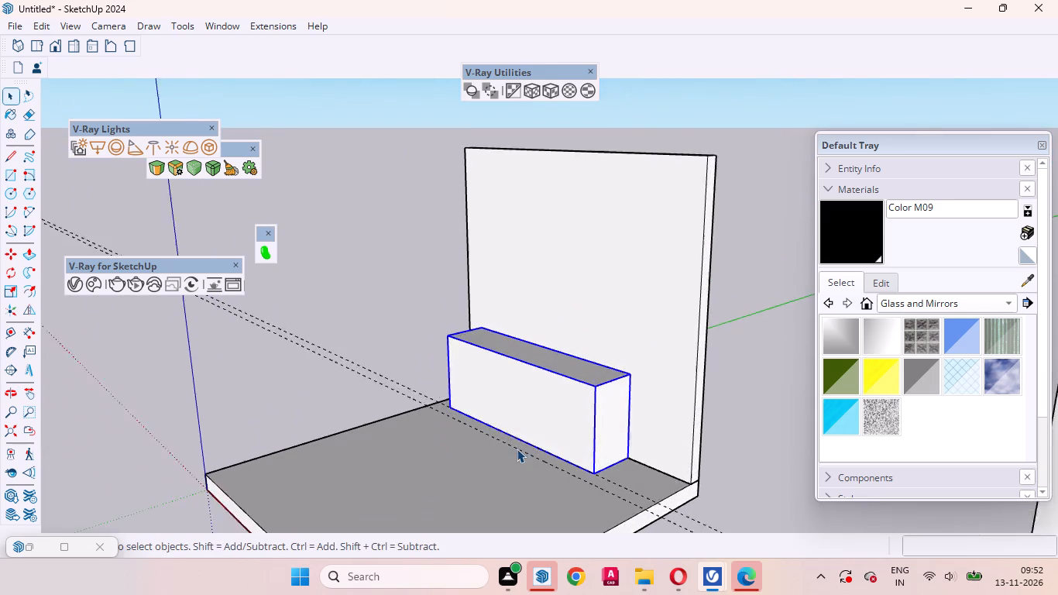
scroll(517, 449, up, 5)
double_click(582, 427)
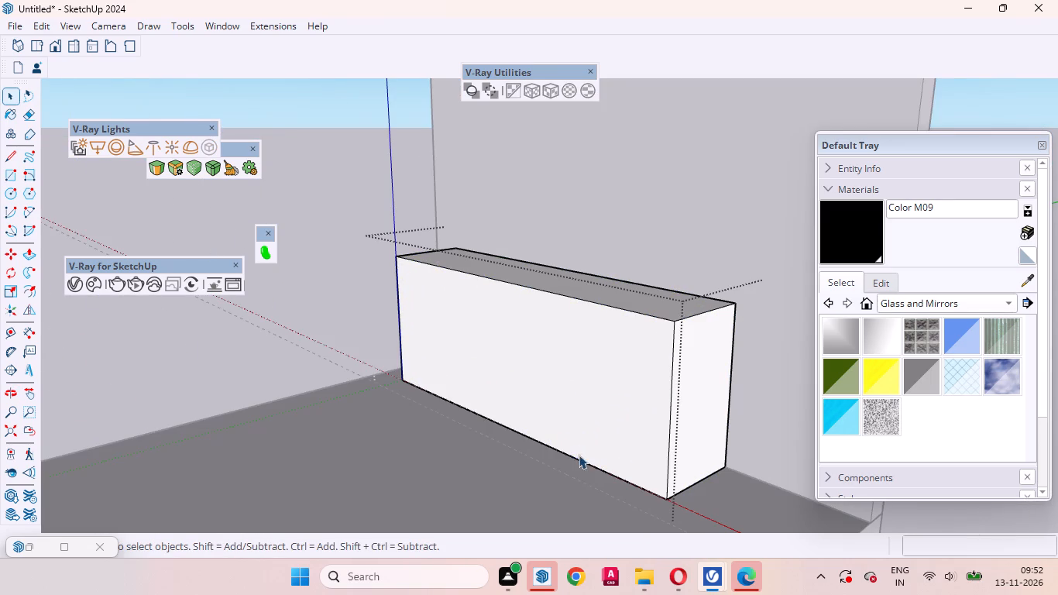
click(577, 458)
key(m)
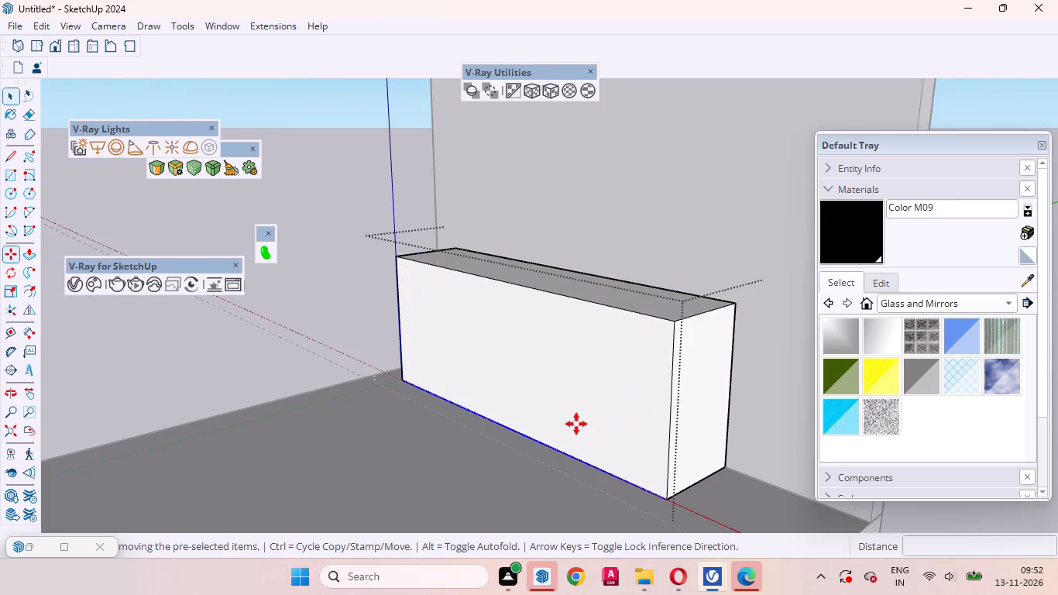
click(572, 425)
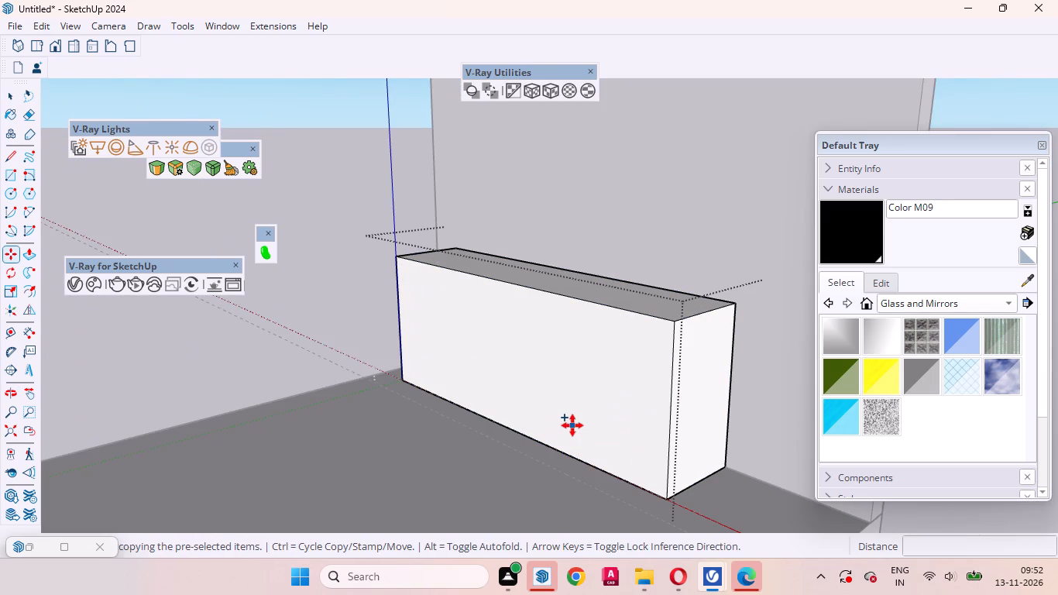
key(4)
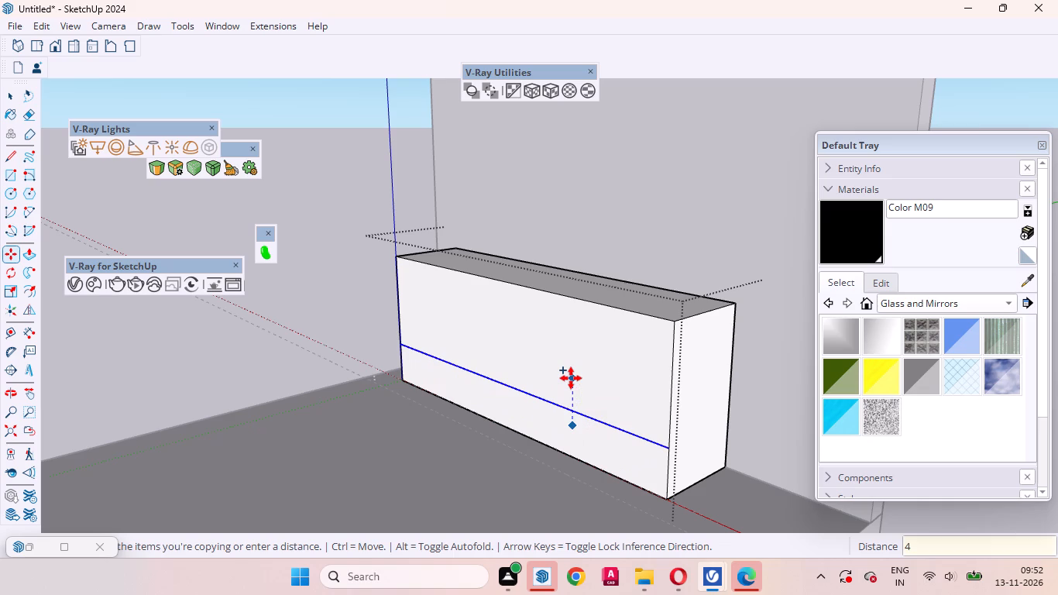
key(Return)
key(space)
Push the 4" strip at the bottom of the cabinet front inward 2" to form a recessed toe kick.
click(605, 461)
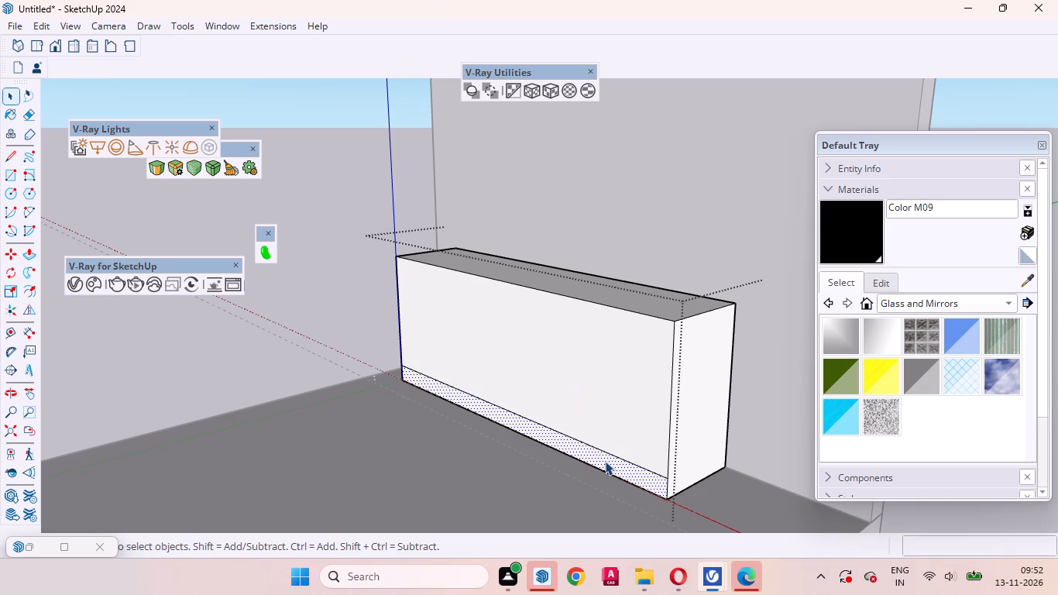
key(p)
click(605, 461)
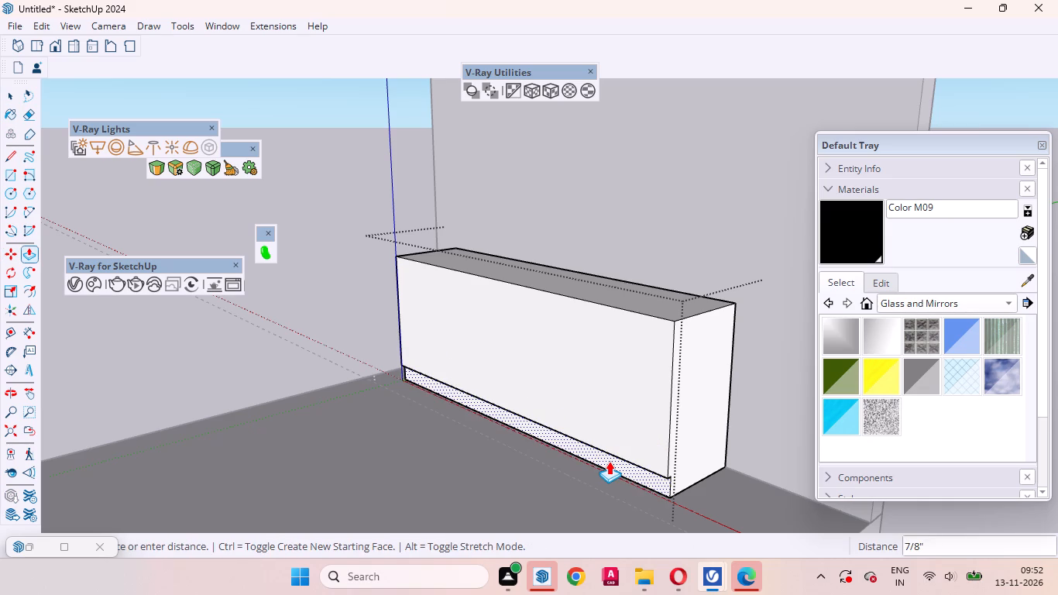
key(2)
key(Return)
key(space)
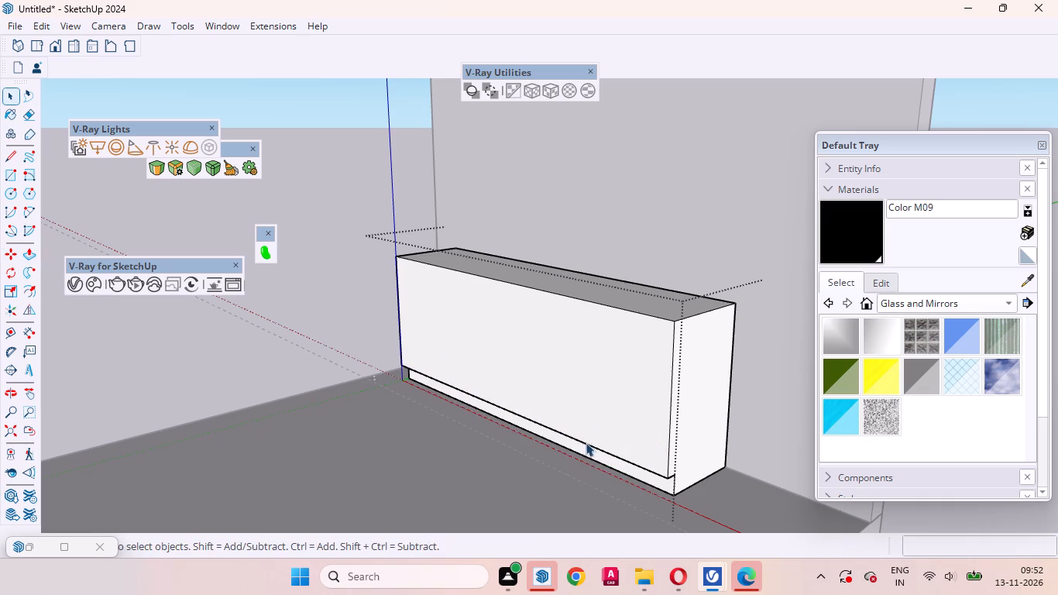
Pull the cabinet's top face up 40 mm with Push/Pull as a new starting face, keeping the original top edges.
scroll(589, 432, down, 9)
middle_drag(520, 444, 731, 381)
scroll(733, 382, up, 1)
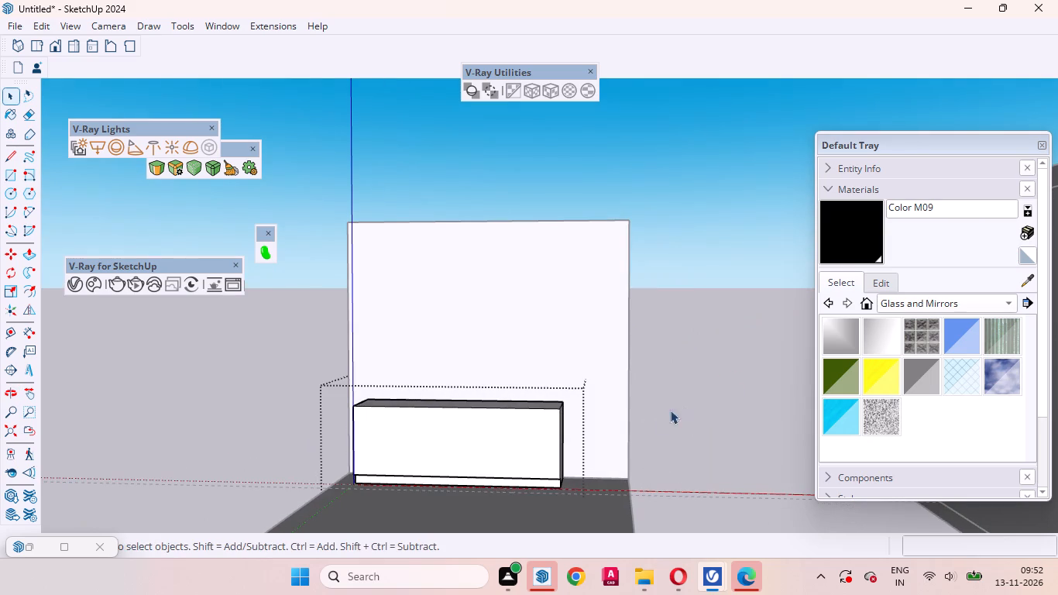
scroll(445, 366, up, 3)
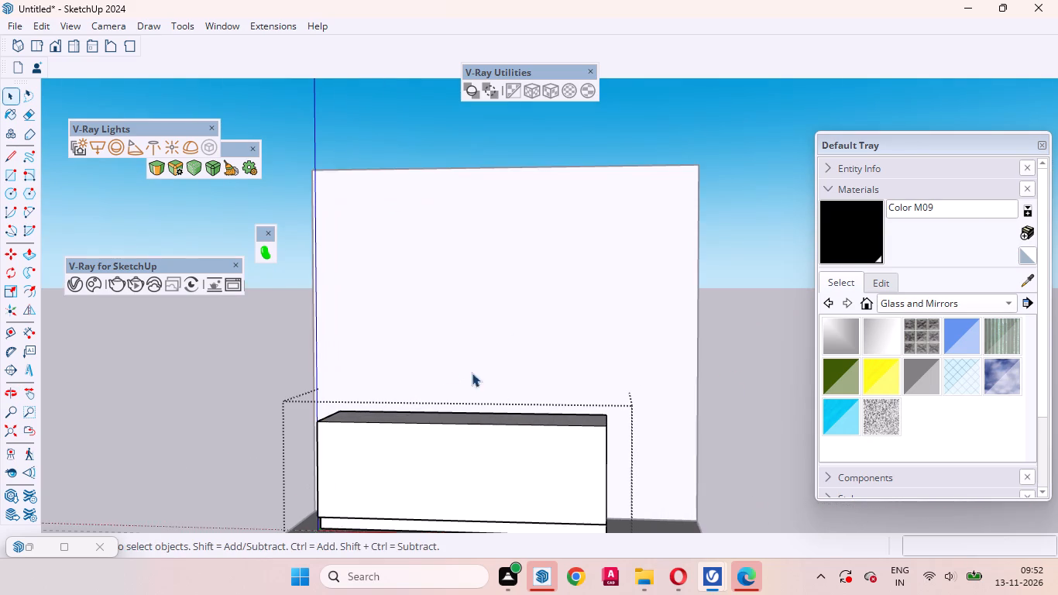
middle_drag(526, 437, 246, 576)
scroll(452, 416, up, 4)
click(538, 405)
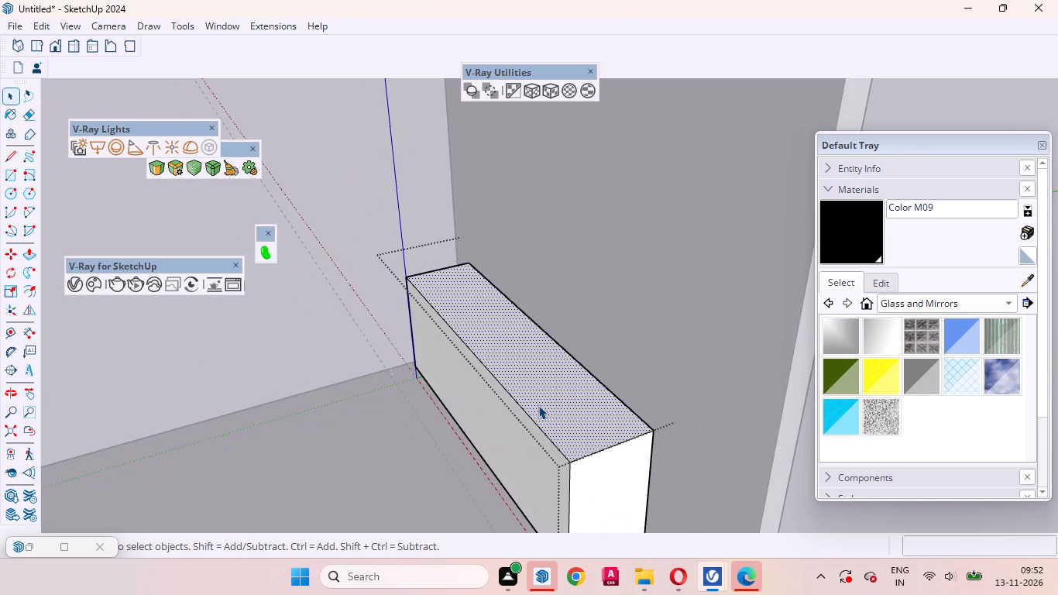
key(p)
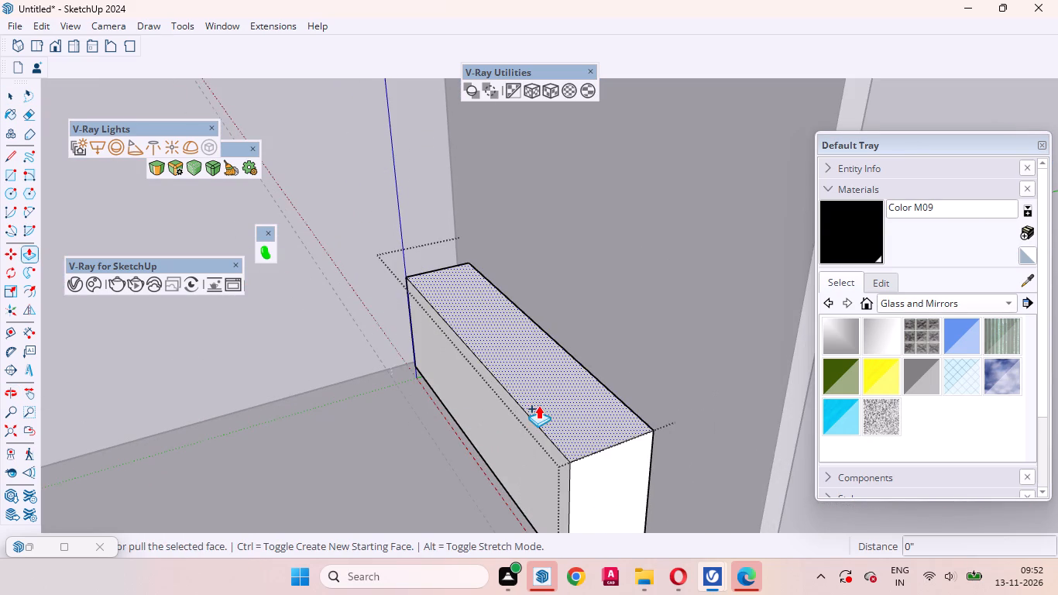
click(538, 405)
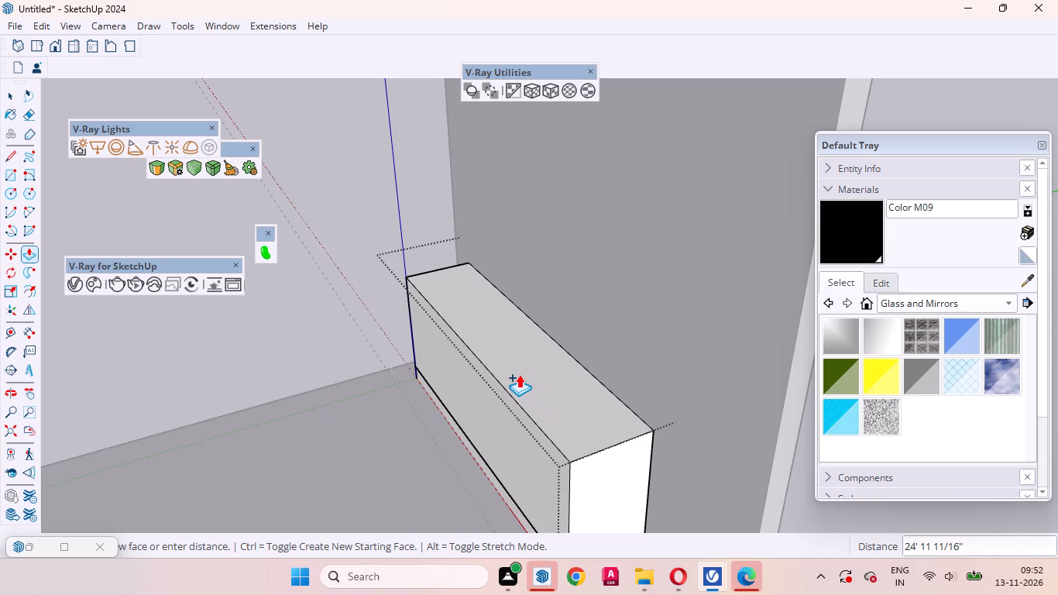
key(ctrl+z)
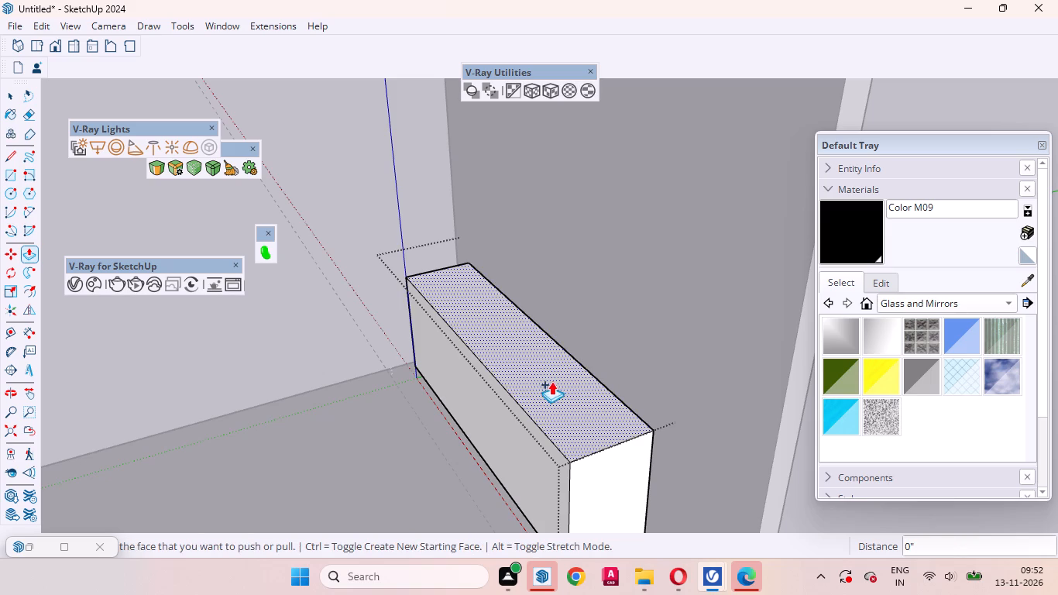
click(549, 382)
text(40mm)
key(Return)
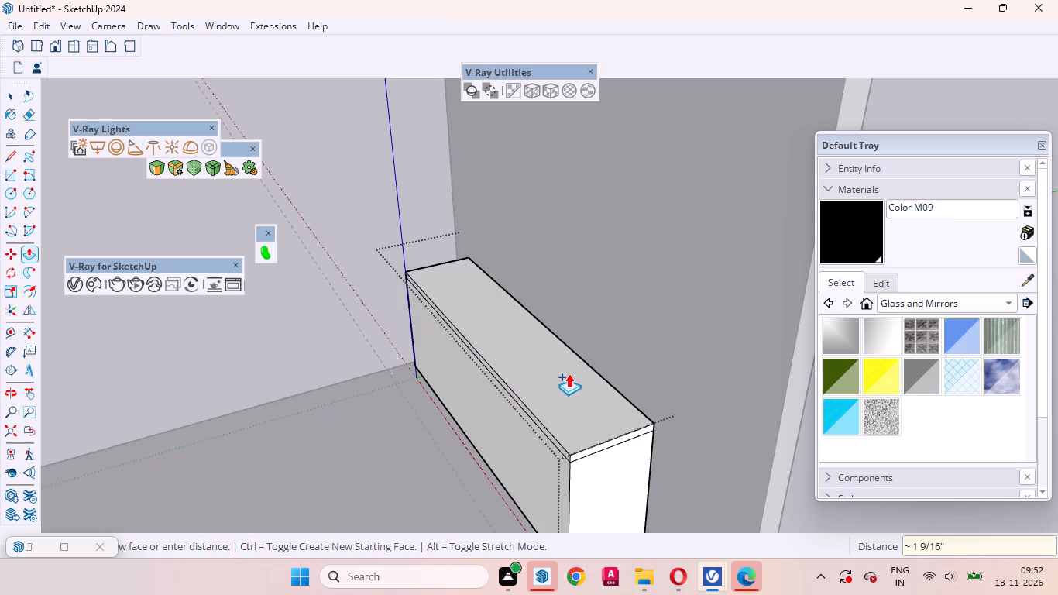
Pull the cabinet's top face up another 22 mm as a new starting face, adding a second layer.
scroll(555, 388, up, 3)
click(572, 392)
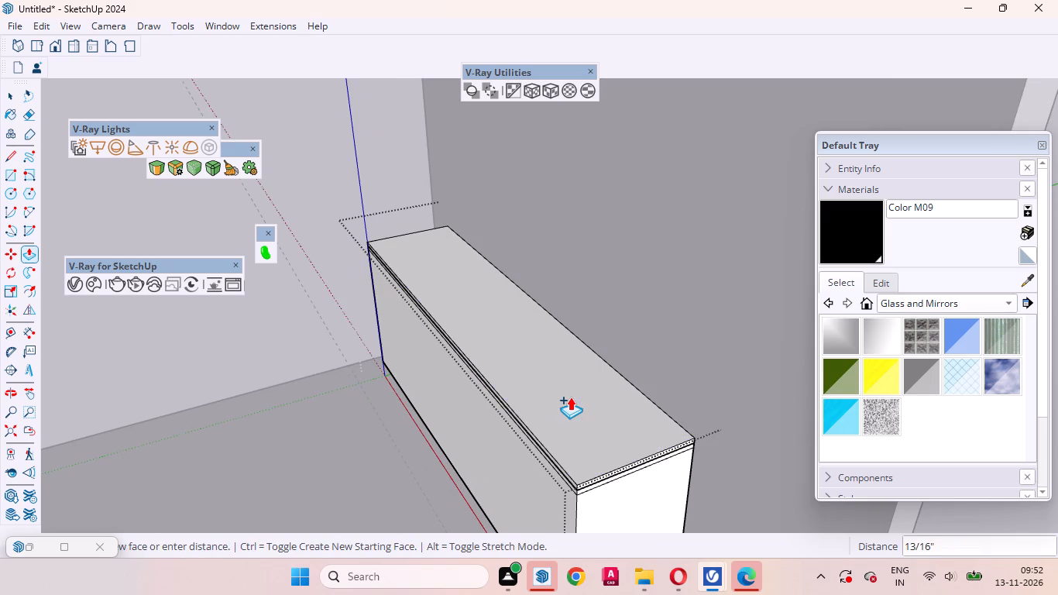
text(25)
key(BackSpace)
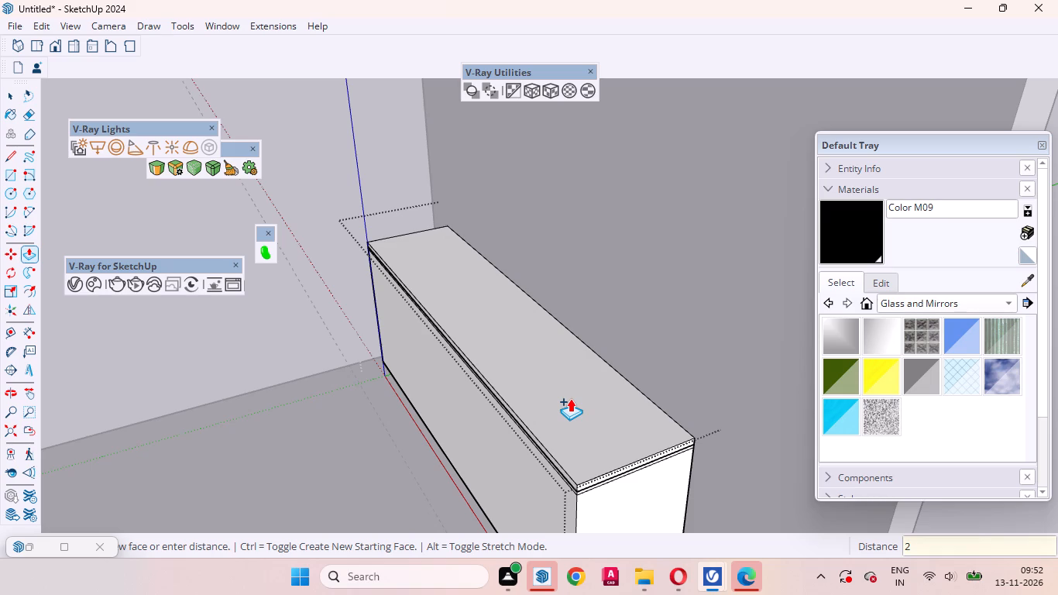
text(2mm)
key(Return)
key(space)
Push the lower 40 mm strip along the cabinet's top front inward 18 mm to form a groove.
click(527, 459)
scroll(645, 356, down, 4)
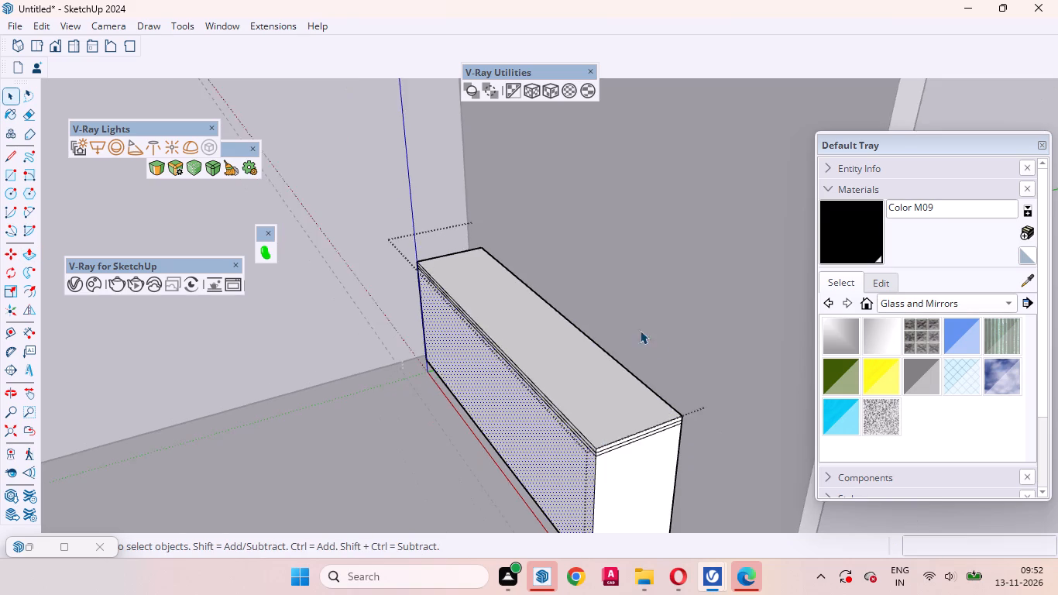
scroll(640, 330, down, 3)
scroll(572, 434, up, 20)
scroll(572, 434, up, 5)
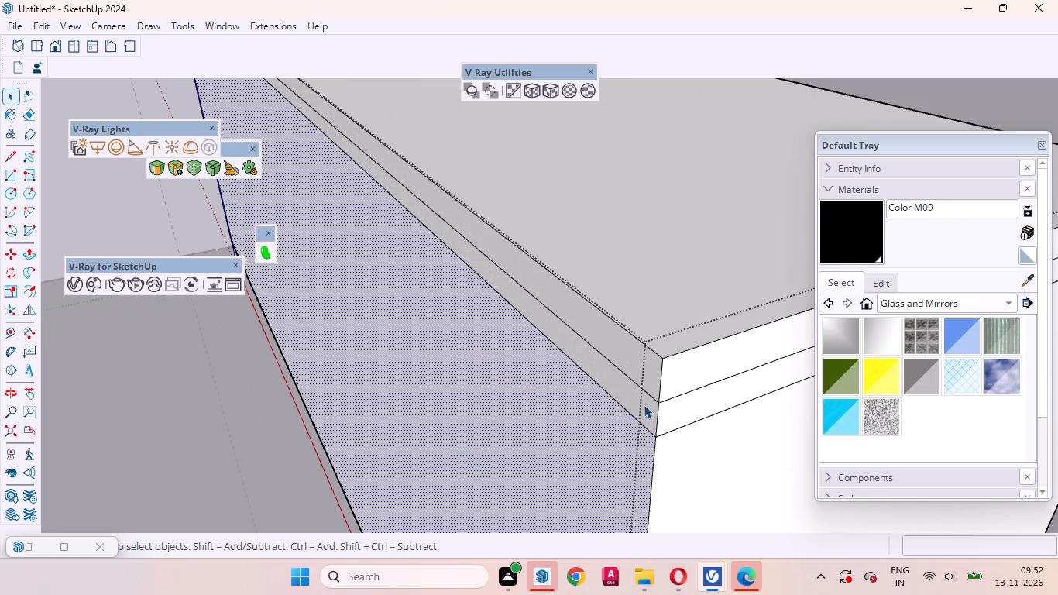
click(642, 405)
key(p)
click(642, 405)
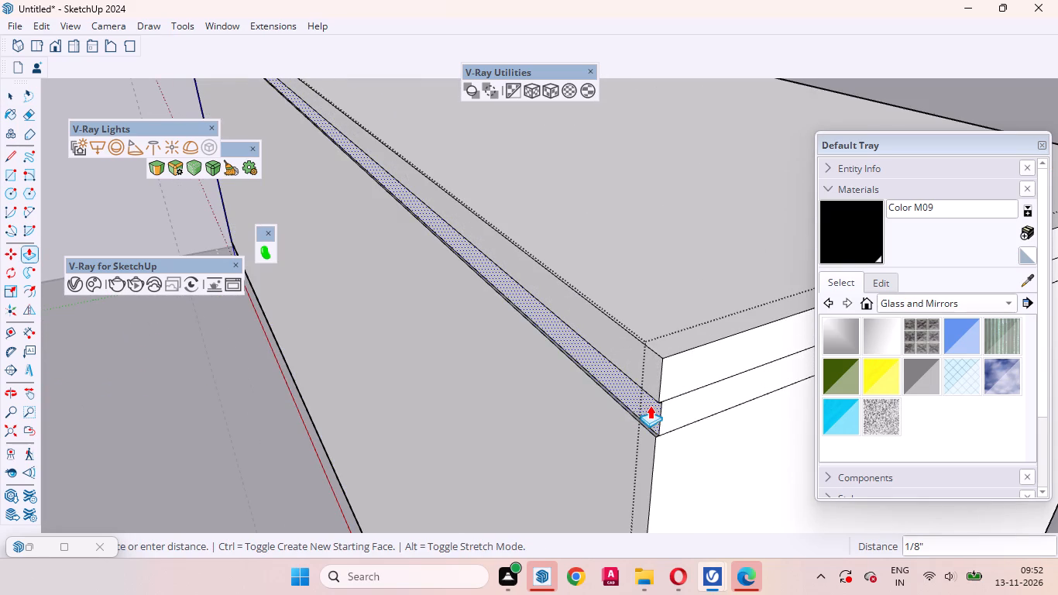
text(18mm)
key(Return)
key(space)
Examine the groove beneath the cabinet's top layer from the front and from the side corner.
scroll(665, 399, down, 8)
scroll(675, 356, up, 1)
scroll(675, 356, down, 3)
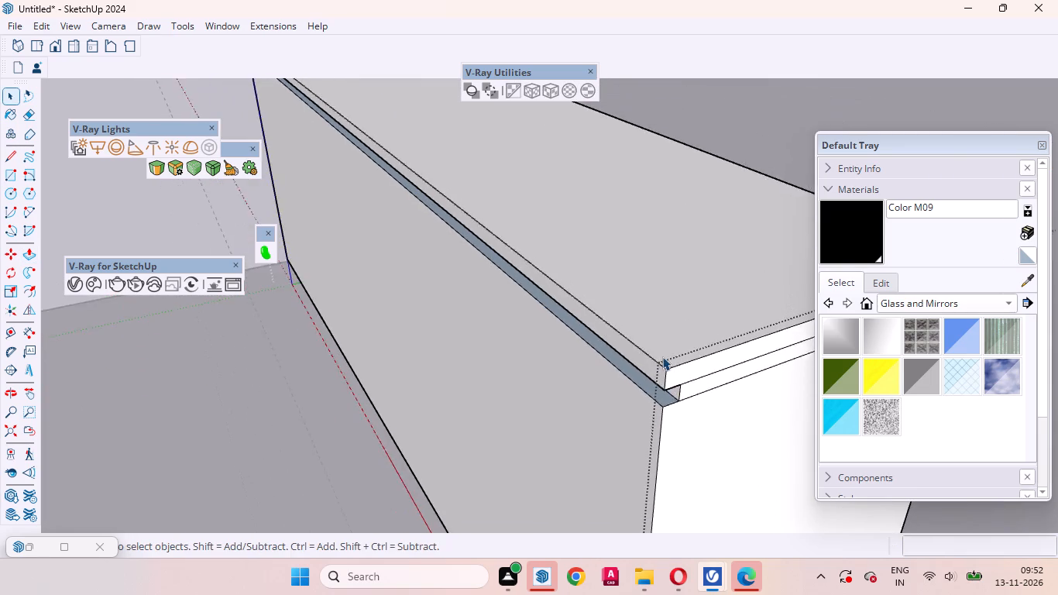
scroll(662, 356, down, 11)
middle_drag(541, 370, 813, 311)
scroll(554, 291, up, 2)
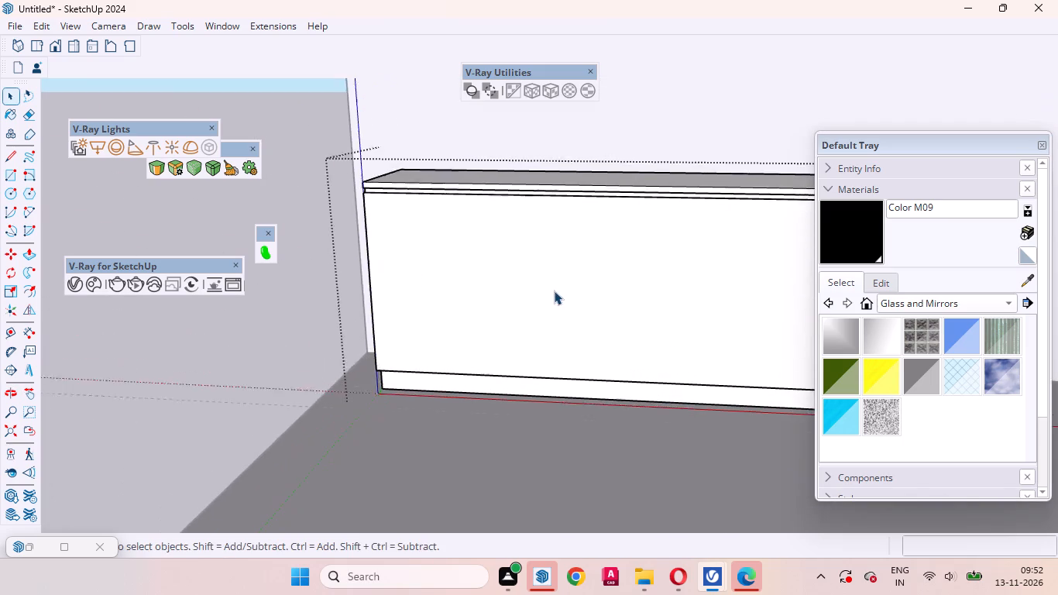
scroll(554, 291, up, 1)
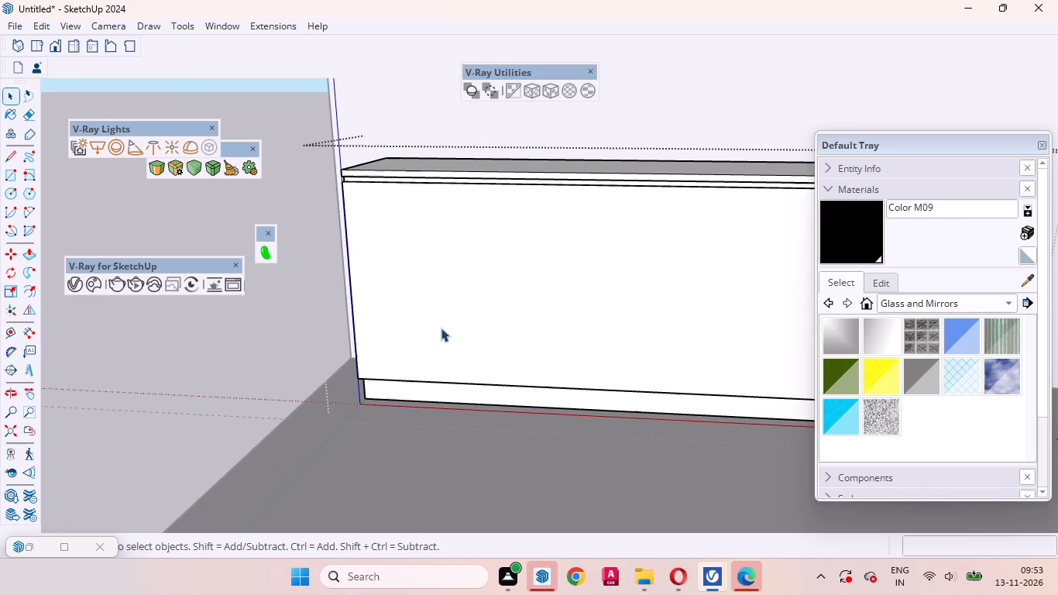
scroll(424, 222, up, 3)
scroll(402, 178, down, 2)
middle_drag(374, 208, 524, 221)
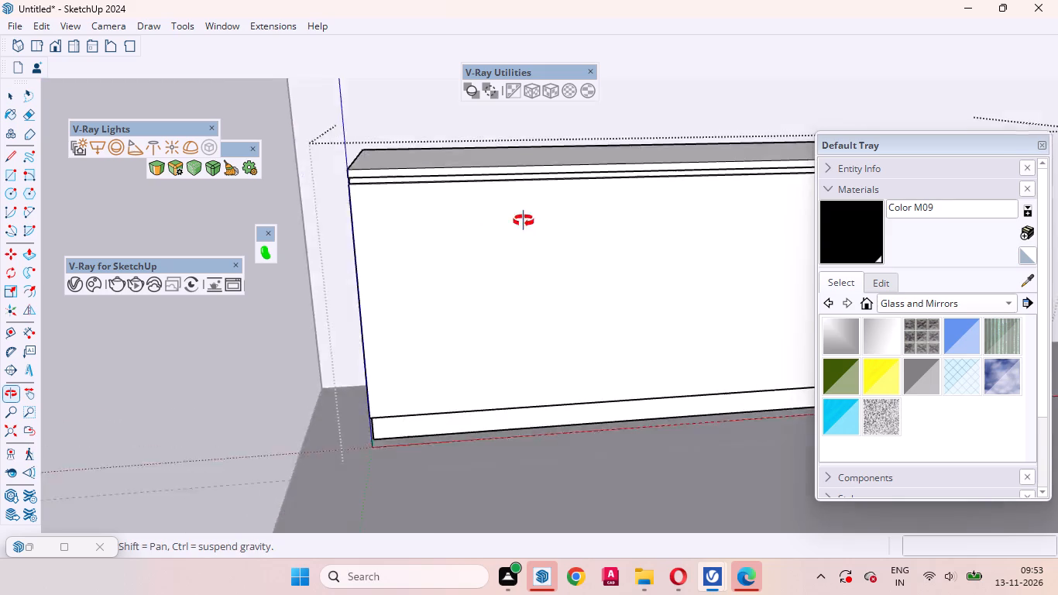
middle_drag(524, 221, 678, 167)
scroll(575, 140, up, 15)
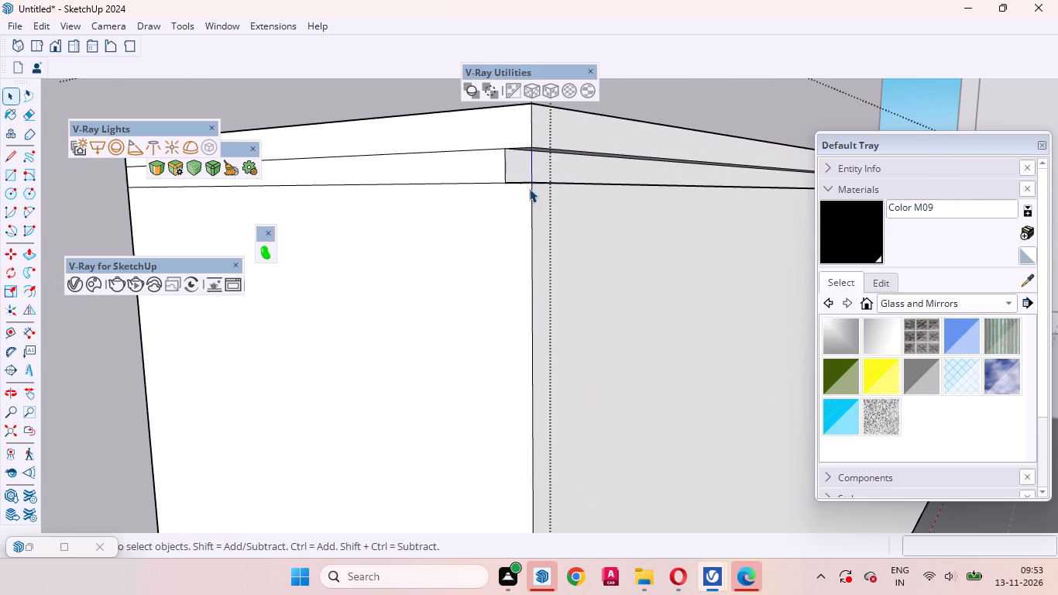
scroll(510, 214, down, 3)
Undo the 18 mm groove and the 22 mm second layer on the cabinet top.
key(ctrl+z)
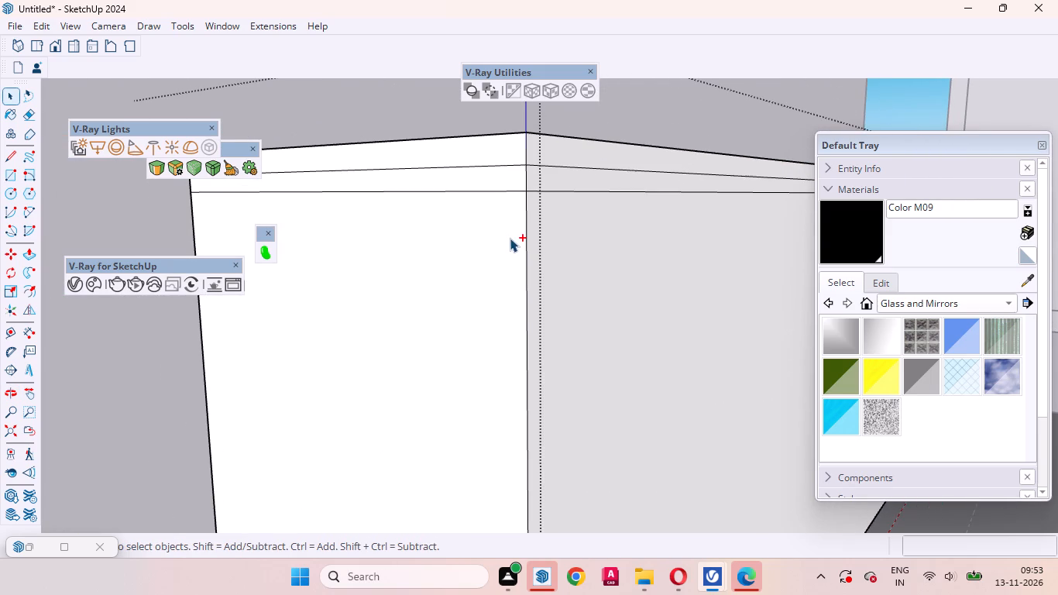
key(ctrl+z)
Copy the lower edge of the 40 mm top strip 3 mm upward on the cabinet's front face.
scroll(567, 271, down, 3)
middle_drag(574, 372, 426, 445)
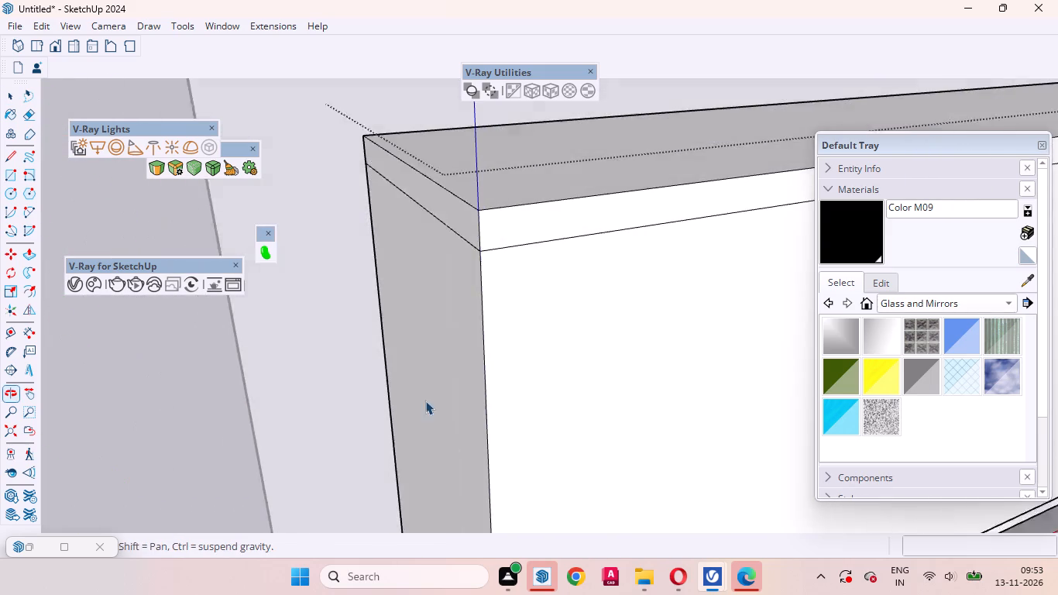
scroll(527, 244, up, 4)
click(518, 231)
middle_drag(551, 267, 493, 249)
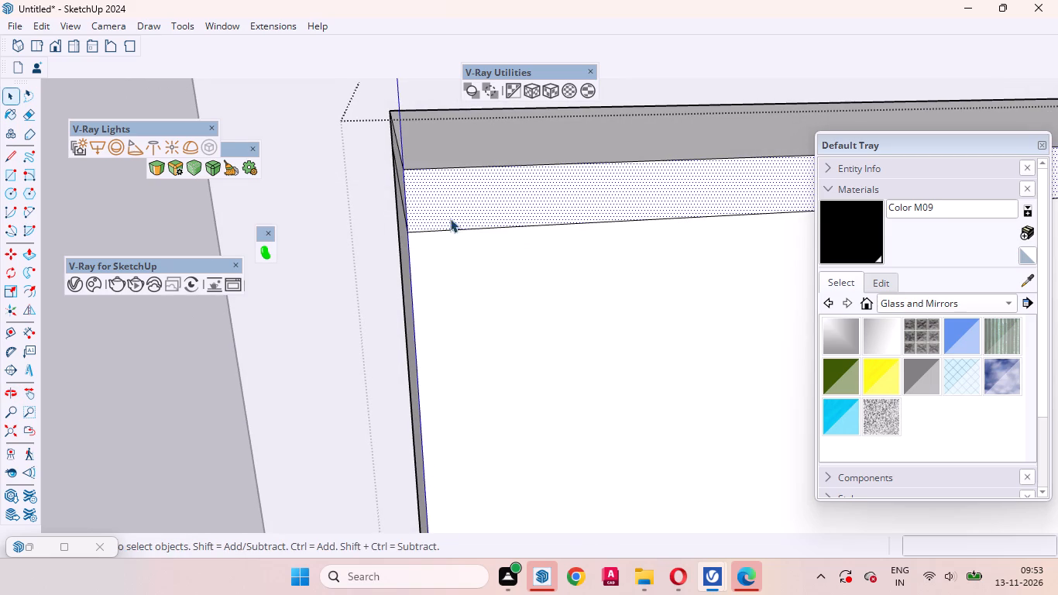
click(462, 231)
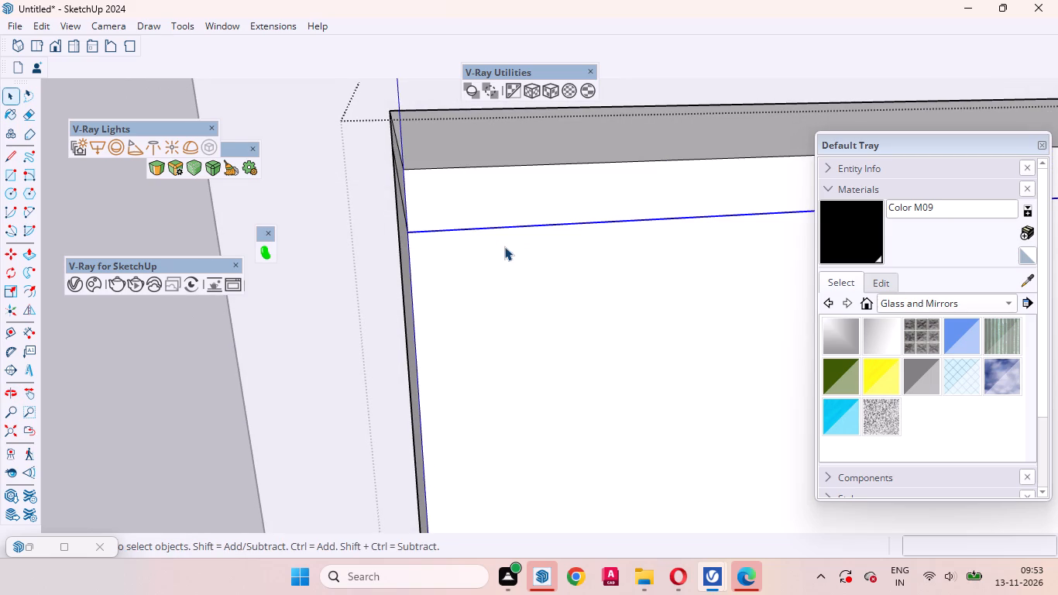
key(m)
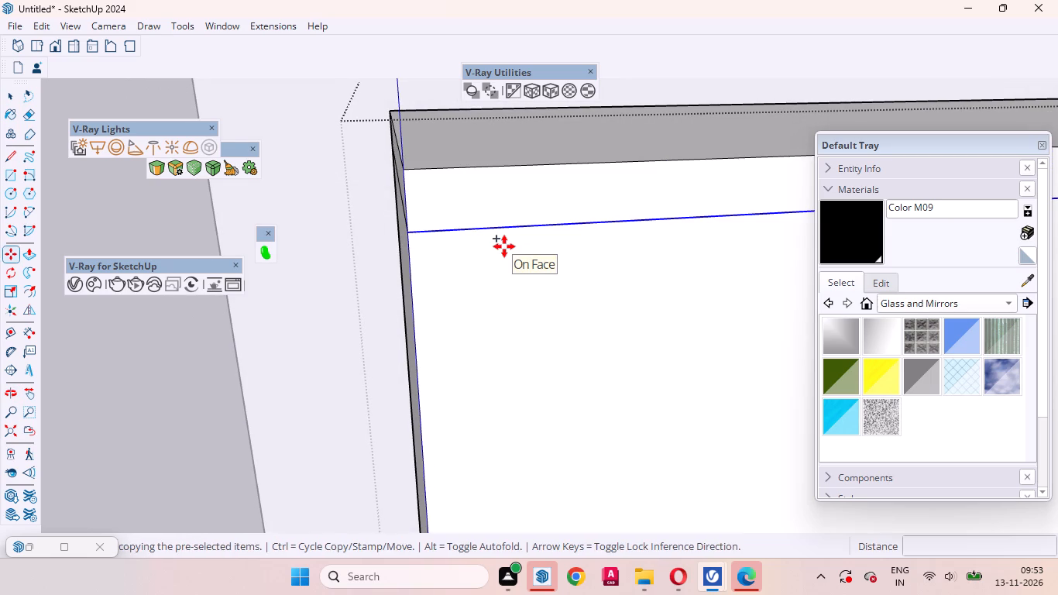
click(521, 284)
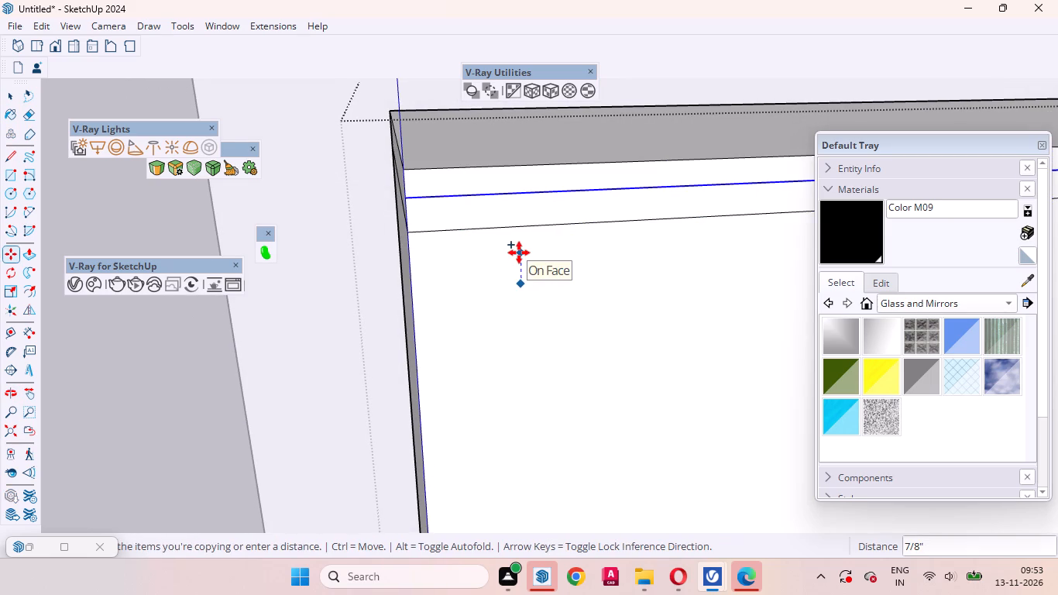
click(519, 253)
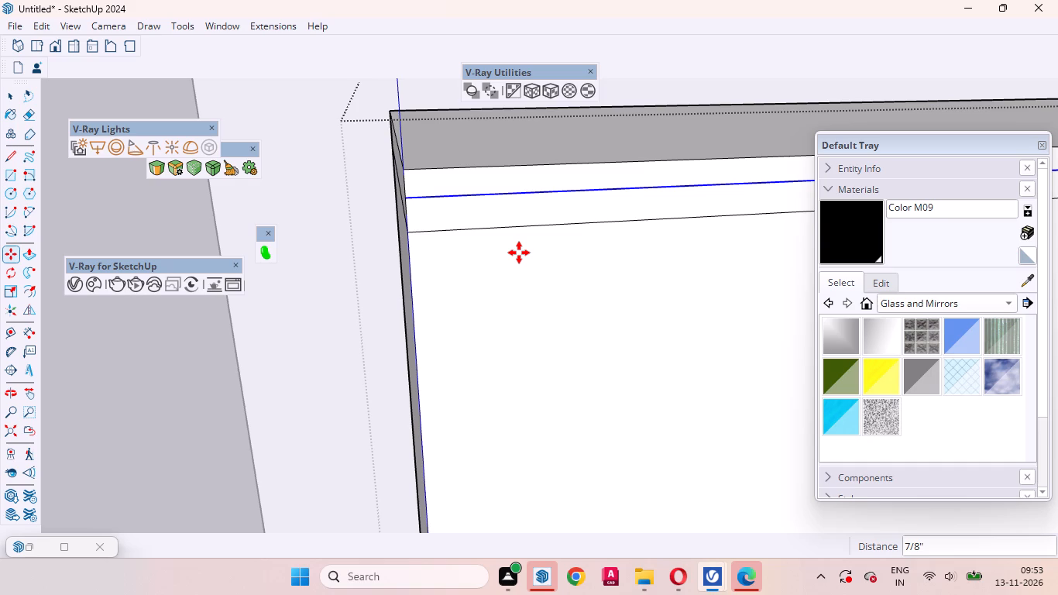
text(3mm)
key(Return)
key(space)
Push the 3 mm strip on the cabinet's front inward by repeating the last push distance, forming a shadow gap.
scroll(439, 218, up, 11)
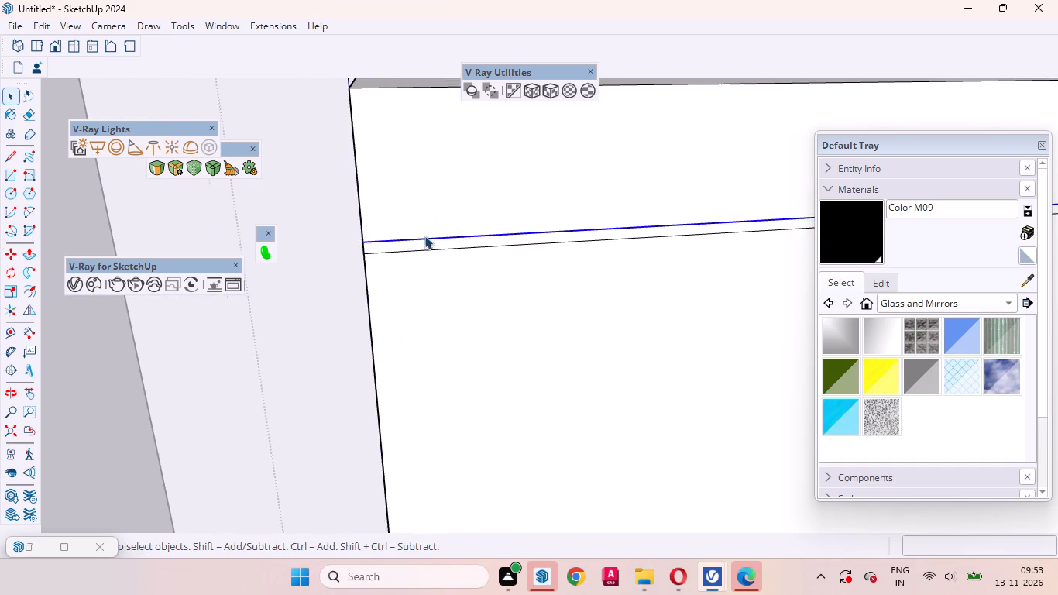
scroll(424, 236, up, 6)
click(416, 254)
key(p)
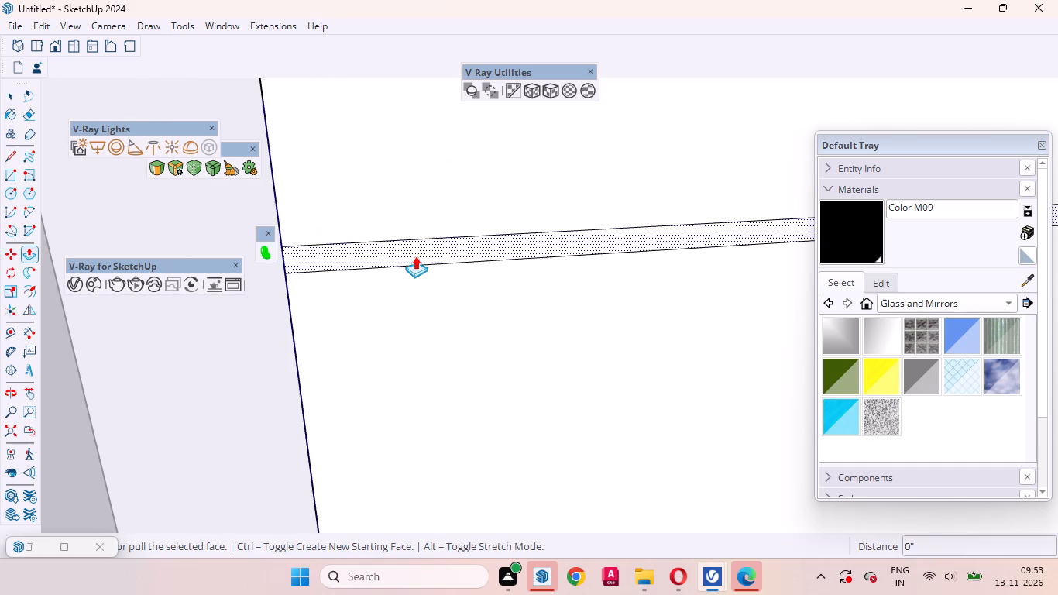
double_click(409, 251)
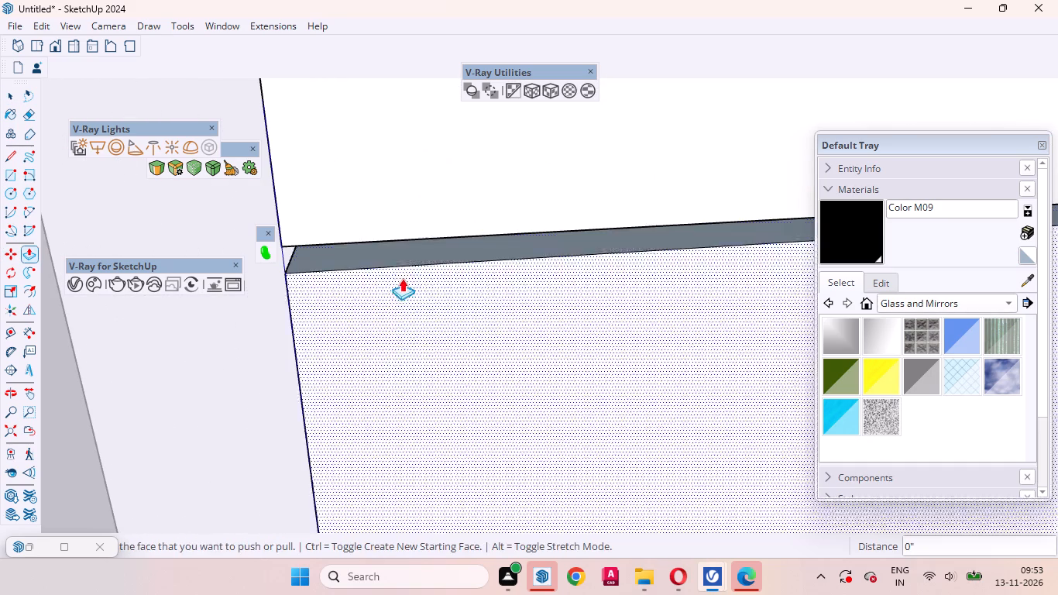
key(space)
Push the cabinet's top face down 10 mm to thin the countertop layer.
scroll(411, 383, down, 20)
scroll(411, 383, down, 5)
scroll(360, 339, up, 1)
scroll(365, 341, down, 2)
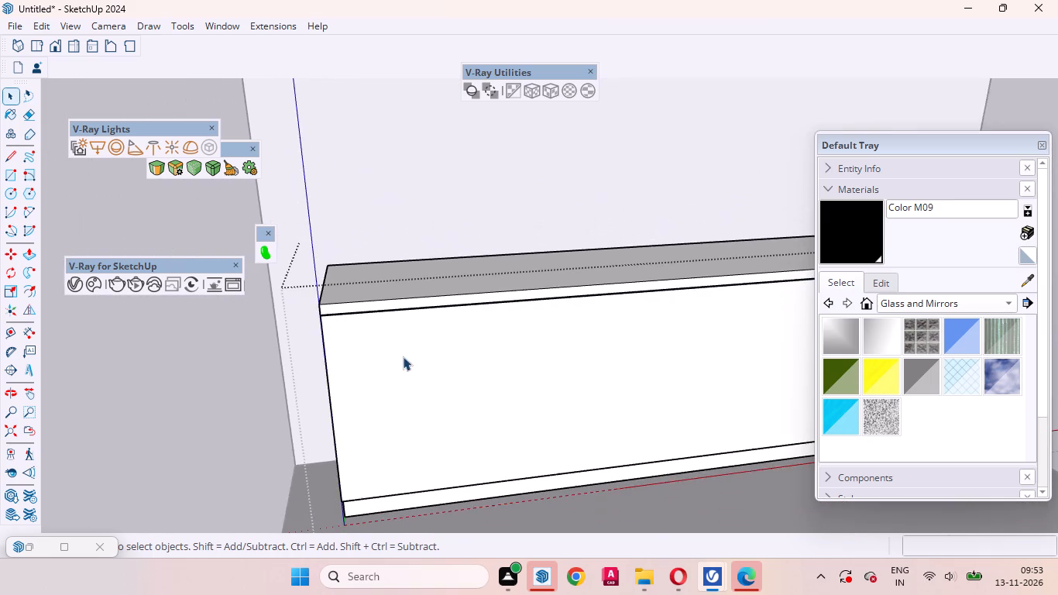
middle_drag(395, 358, 651, 384)
scroll(566, 339, up, 4)
click(596, 333)
scroll(610, 345, up, 4)
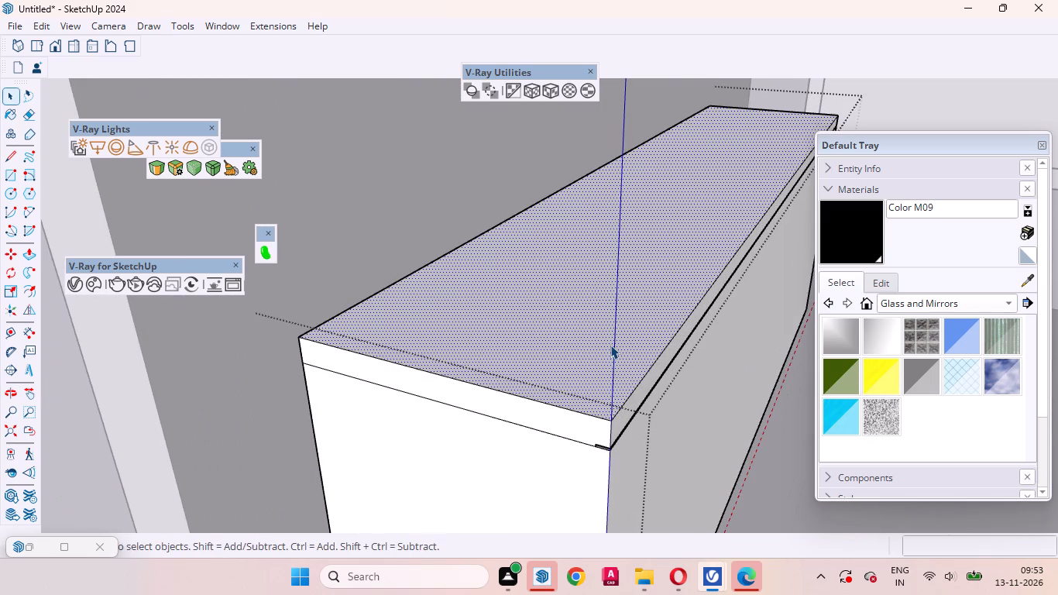
key(p)
click(582, 294)
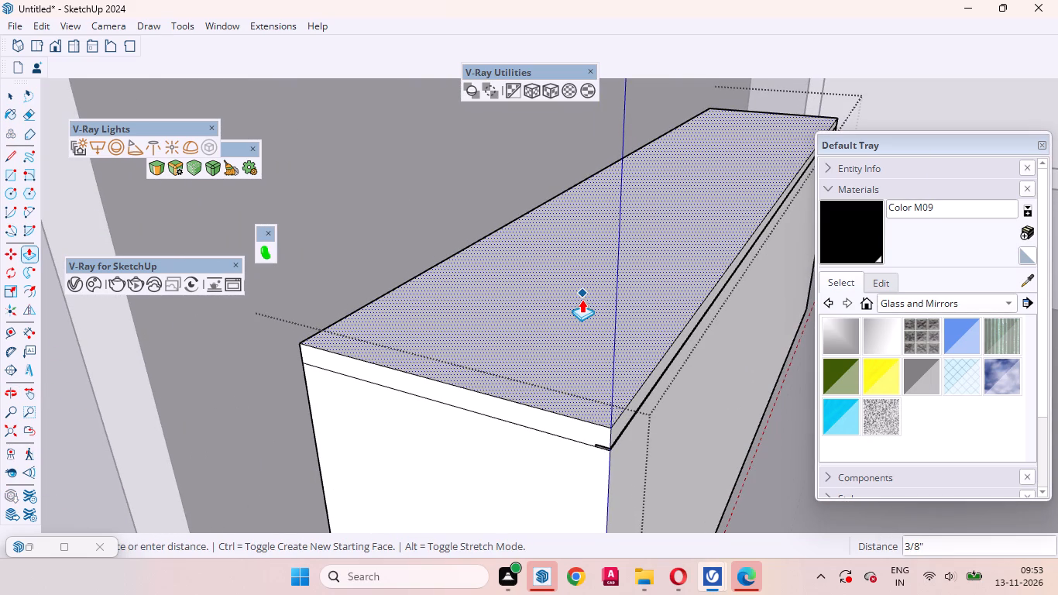
text(10mm)
key(Return)
key(space)
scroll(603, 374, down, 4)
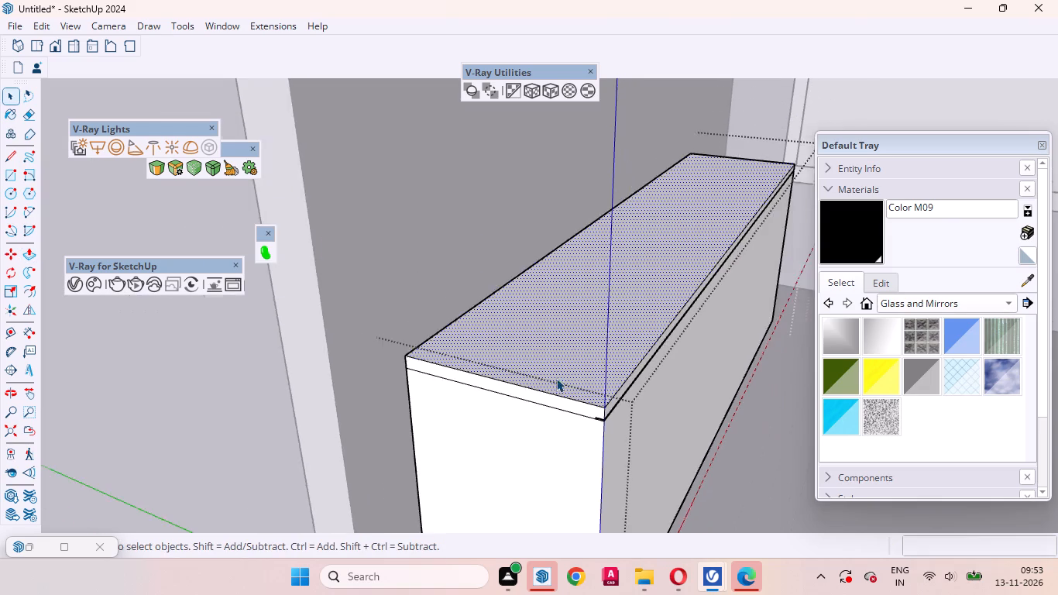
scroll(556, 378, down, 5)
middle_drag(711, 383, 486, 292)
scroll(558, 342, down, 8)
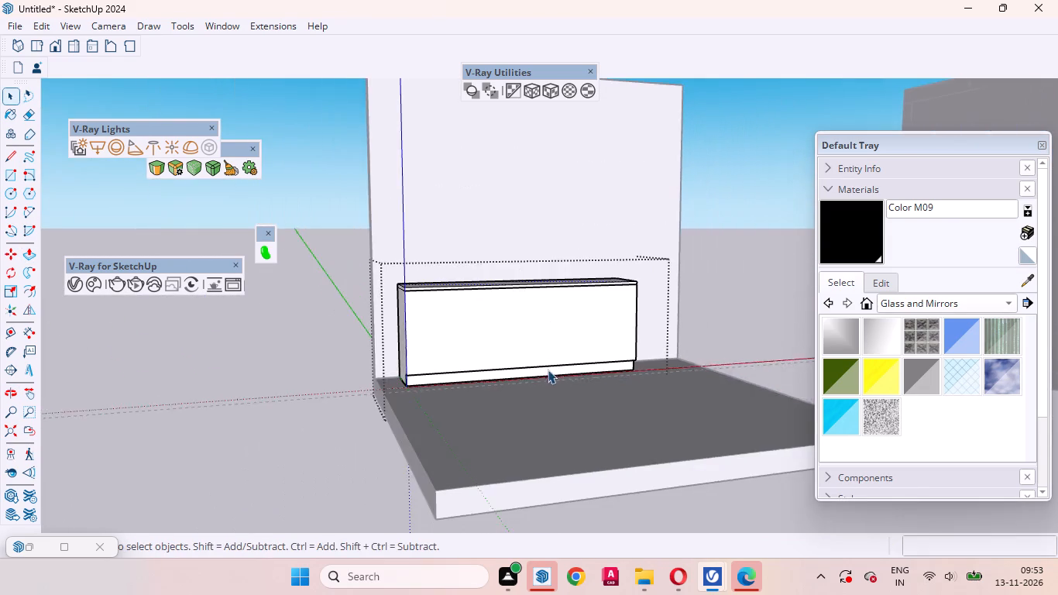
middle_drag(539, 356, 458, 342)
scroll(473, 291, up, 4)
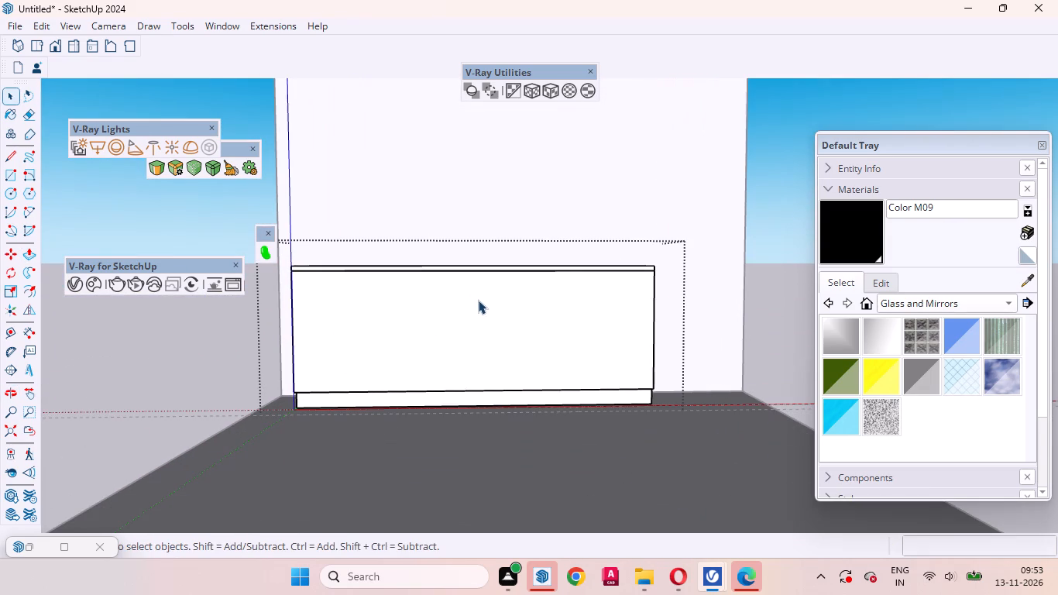
Place a horizontal guide line 24" above the back edge of the cabinet's countertop.
click(491, 328)
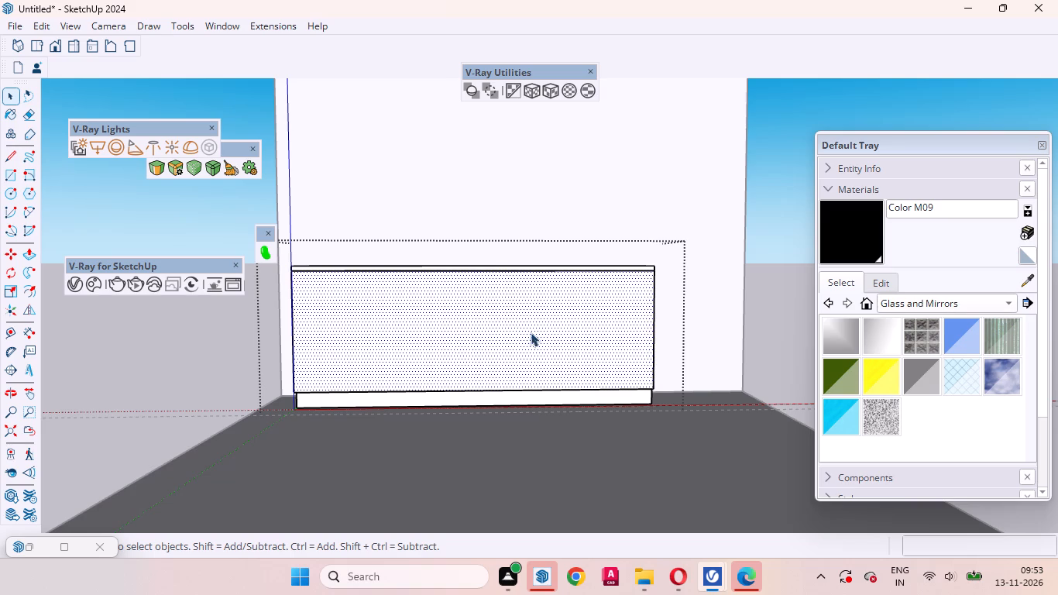
scroll(563, 380, down, 3)
middle_drag(556, 412, 207, 480)
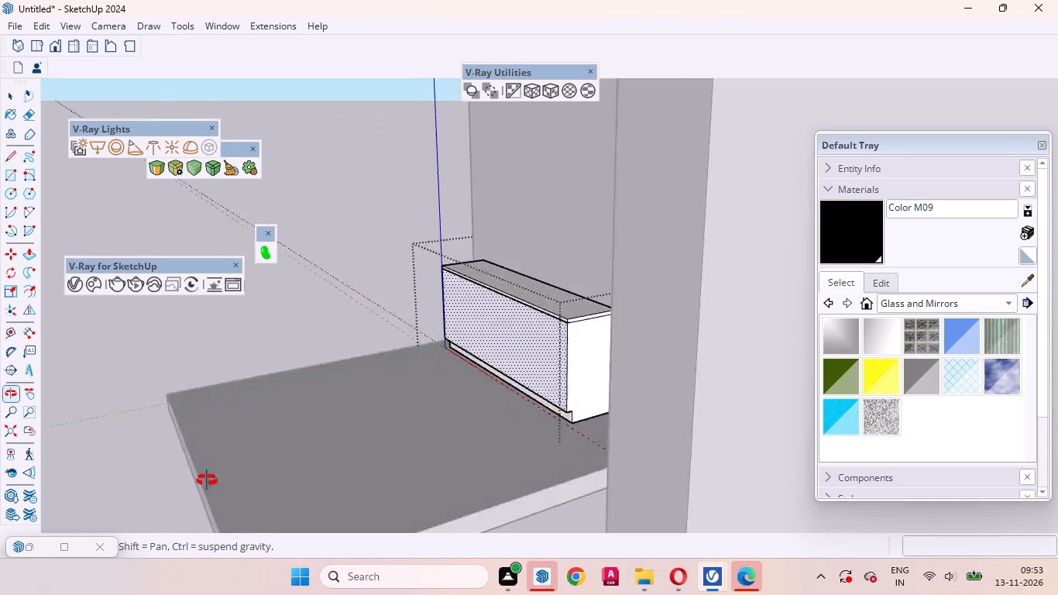
middle_drag(207, 480, 153, 489)
click(24, 432)
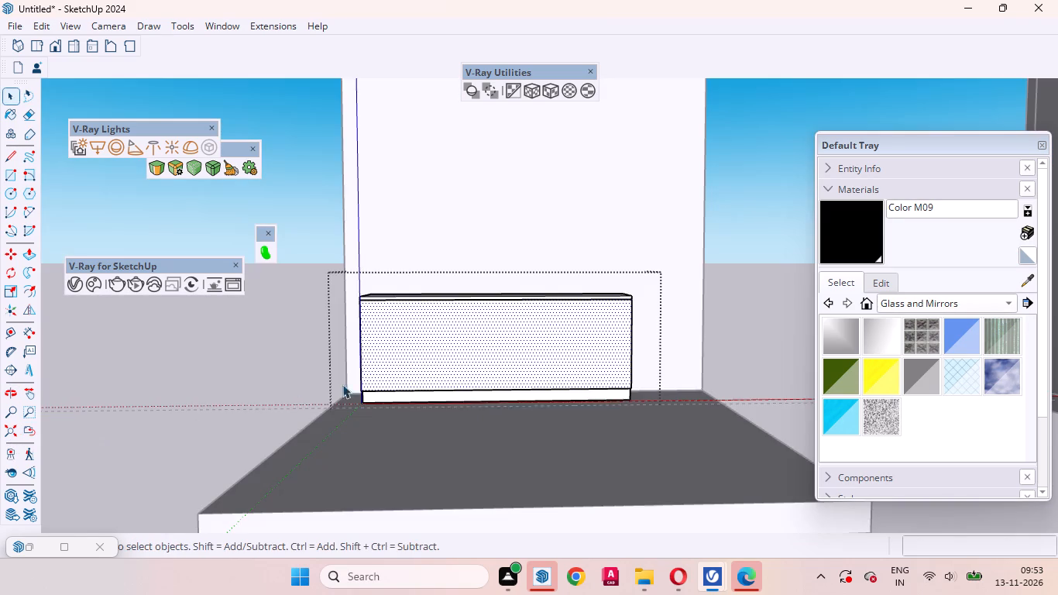
scroll(531, 248, up, 5)
middle_drag(579, 293, 334, 466)
scroll(499, 315, up, 2)
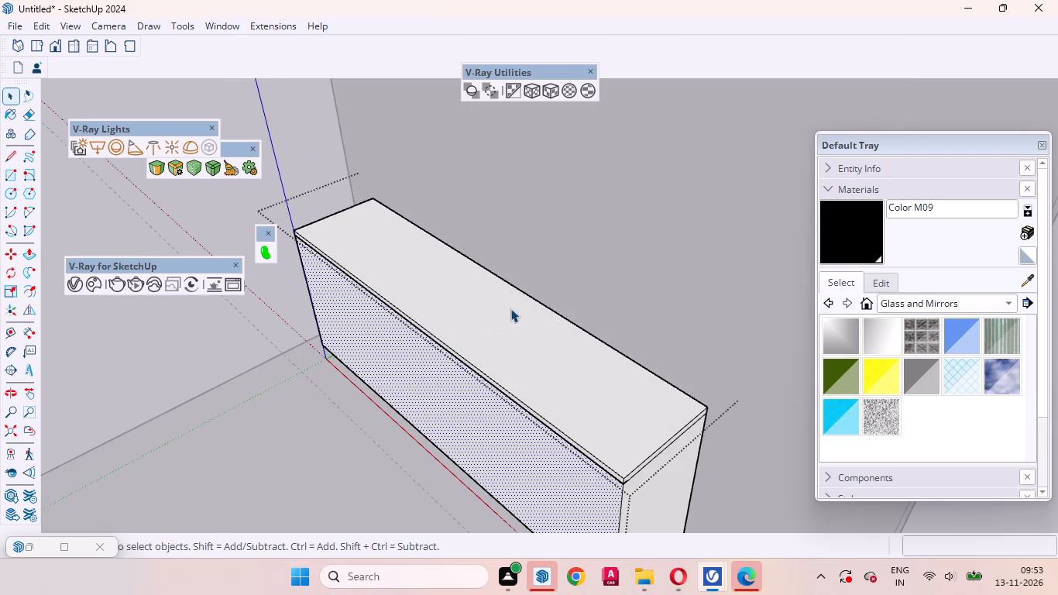
key(t)
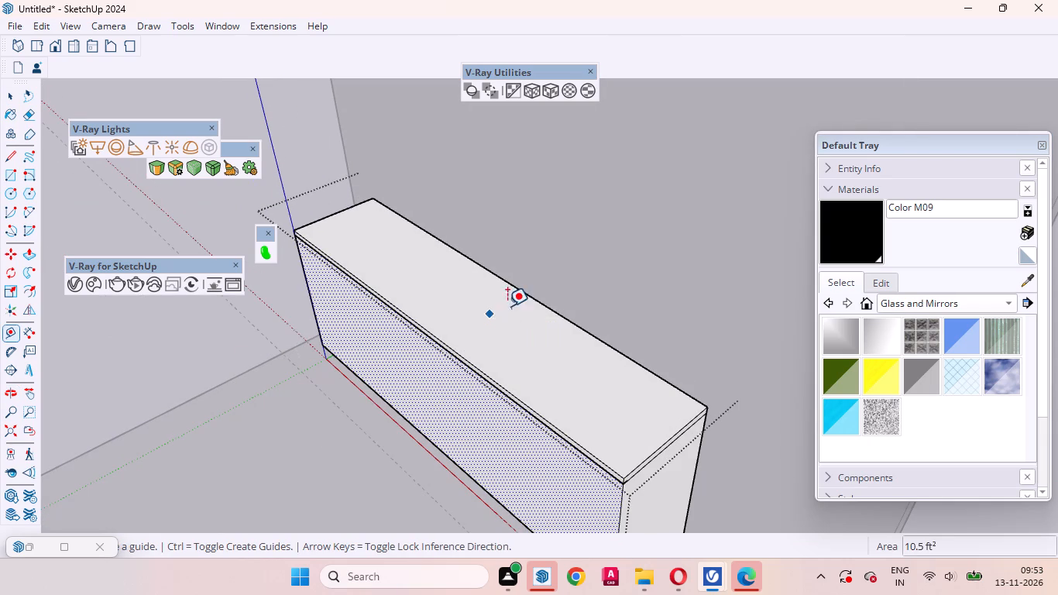
click(533, 301)
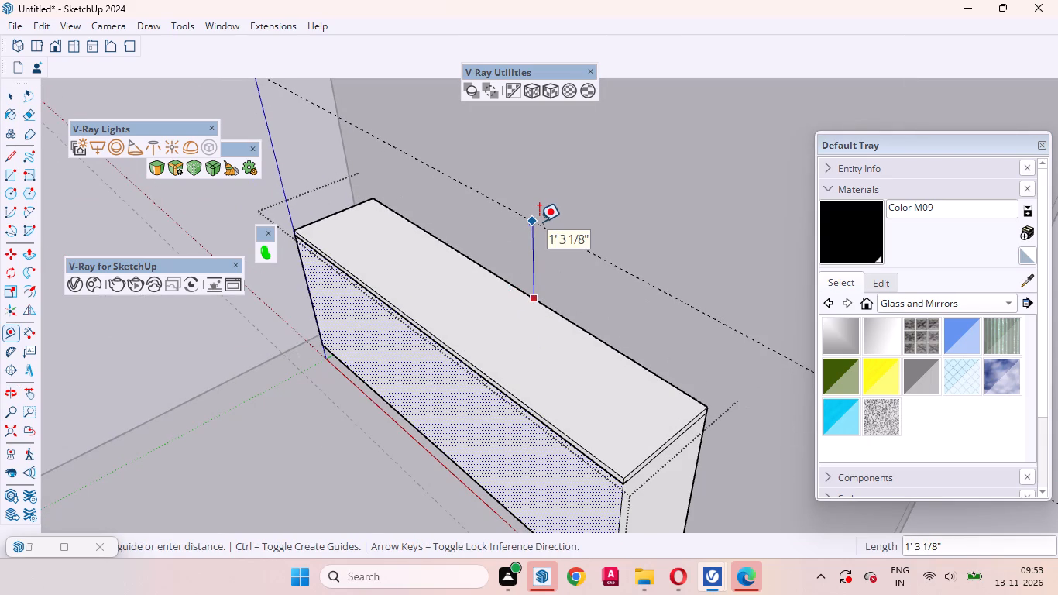
text(24)
key(Return)
key(space)
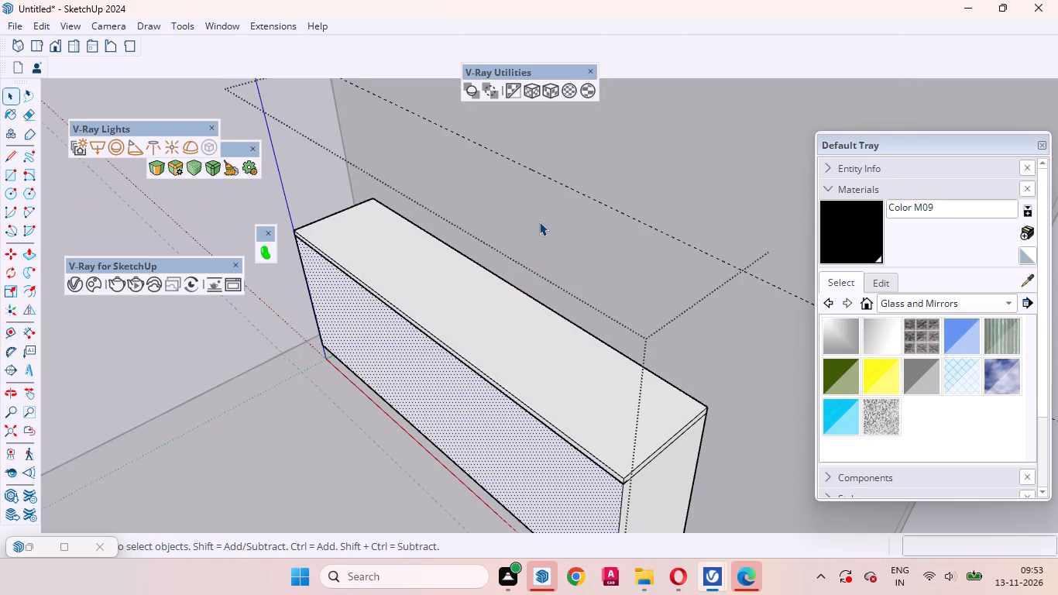
Place a vertical guide line along the cabinet's left rear edge, extending up the back wall.
scroll(310, 205, down, 8)
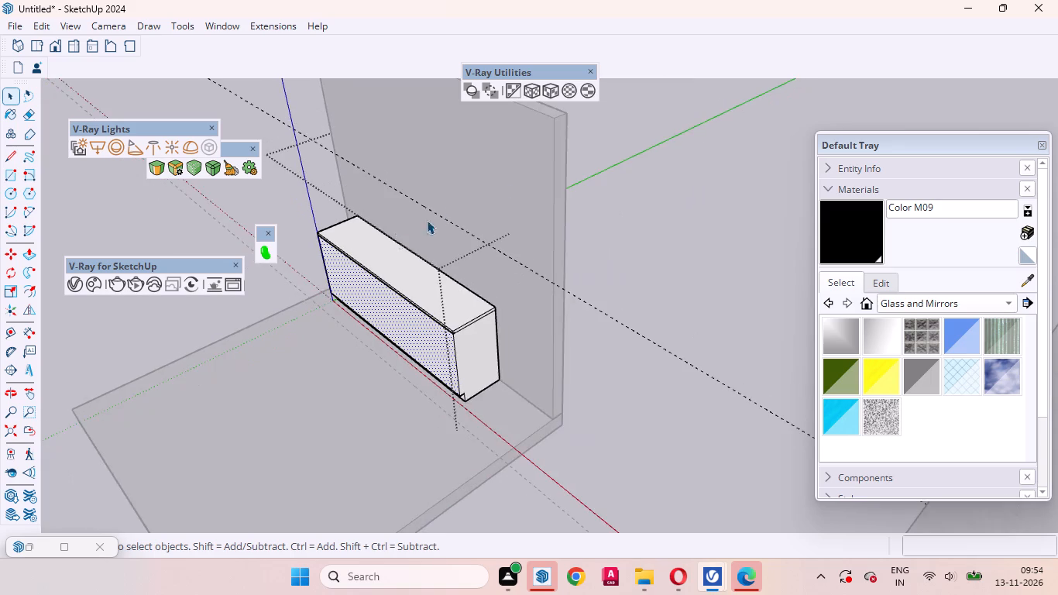
middle_drag(528, 169, 763, 91)
scroll(639, 270, down, 7)
middle_drag(537, 288, 544, 184)
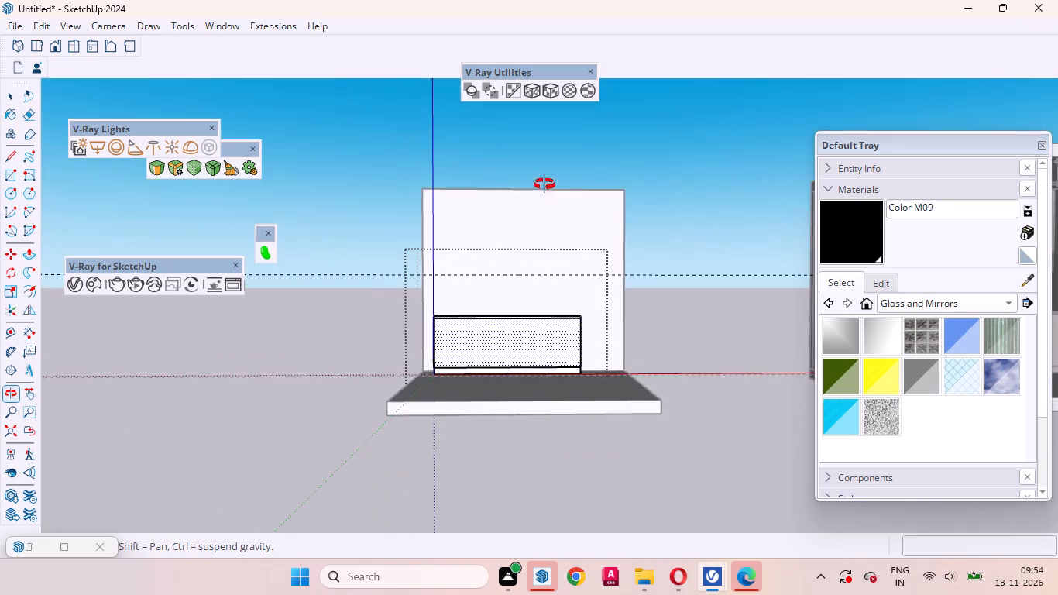
middle_drag(544, 184, 552, 205)
scroll(521, 219, up, 1)
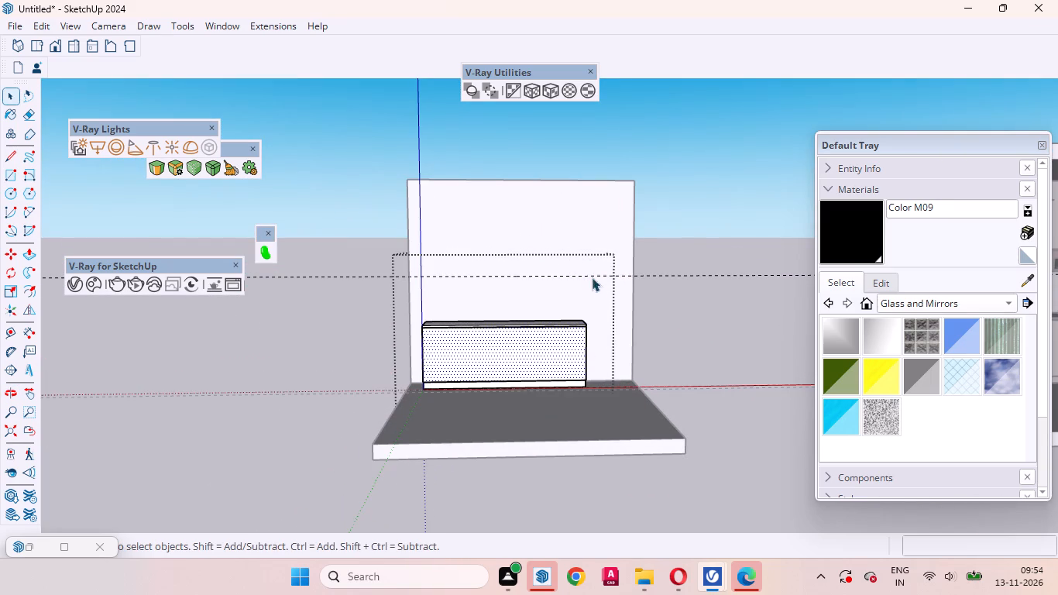
scroll(485, 342, up, 3)
middle_drag(576, 284, 572, 291)
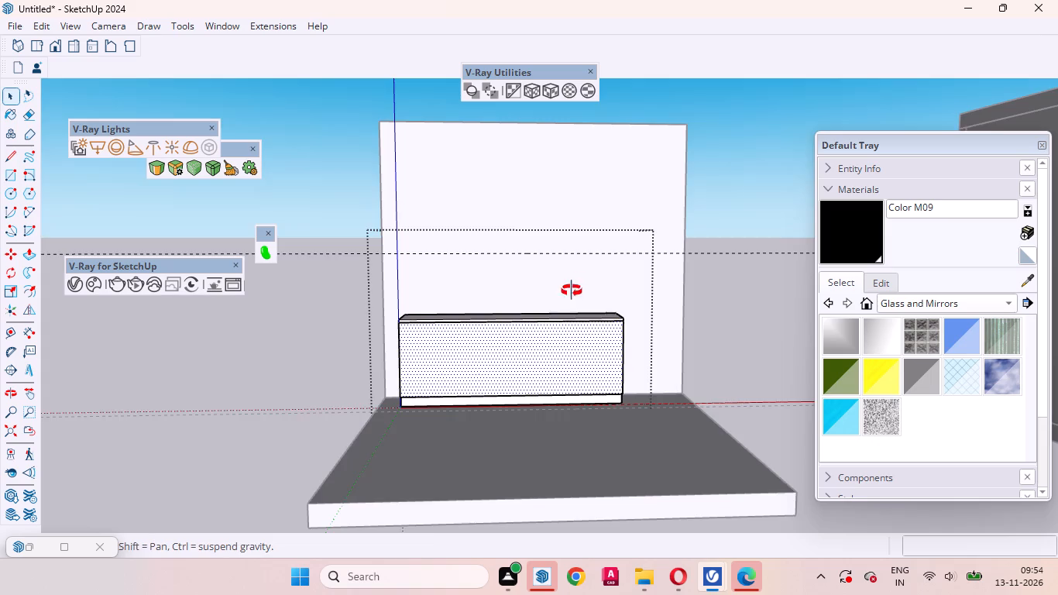
middle_drag(572, 291, 744, 270)
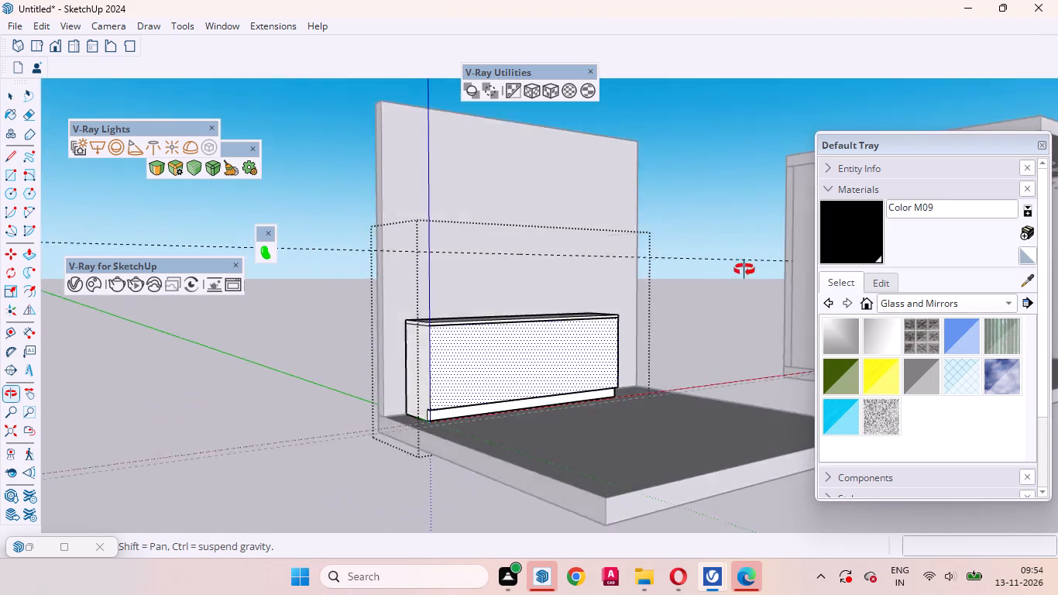
middle_drag(744, 270, 665, 315)
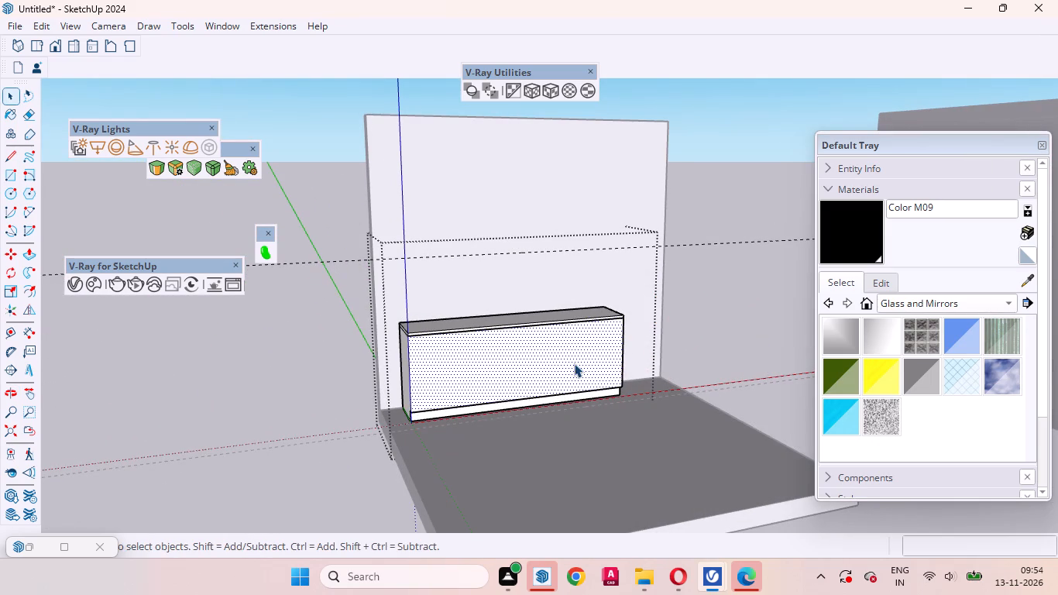
key(t)
scroll(459, 397, up, 4)
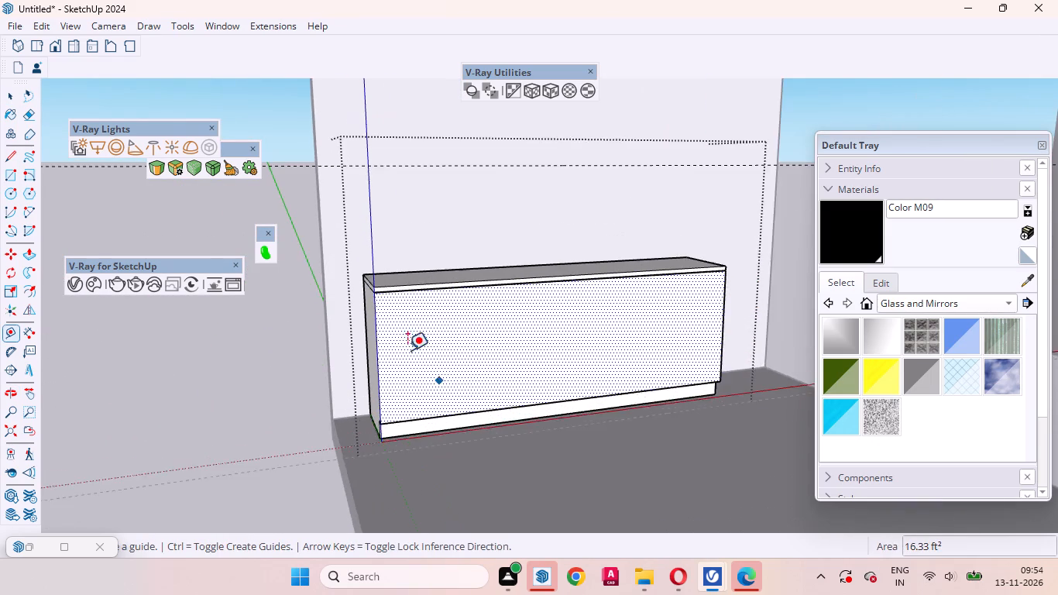
scroll(407, 350, up, 4)
click(359, 334)
click(359, 307)
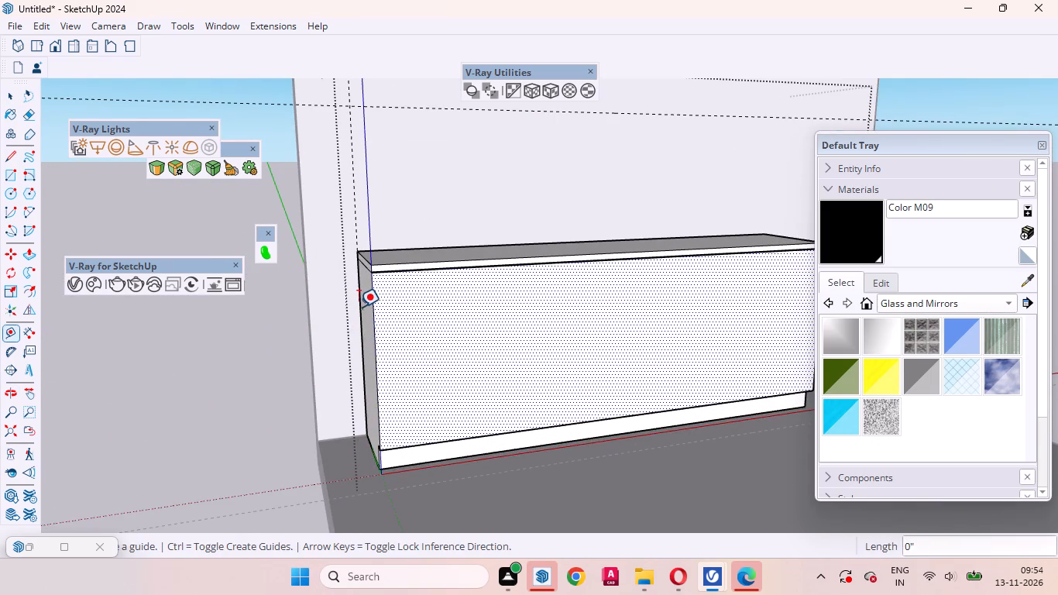
Place a vertical guide line along the cabinet's right rear edge and leave the cabinet group.
scroll(331, 400, down, 9)
middle_drag(636, 389, 444, 418)
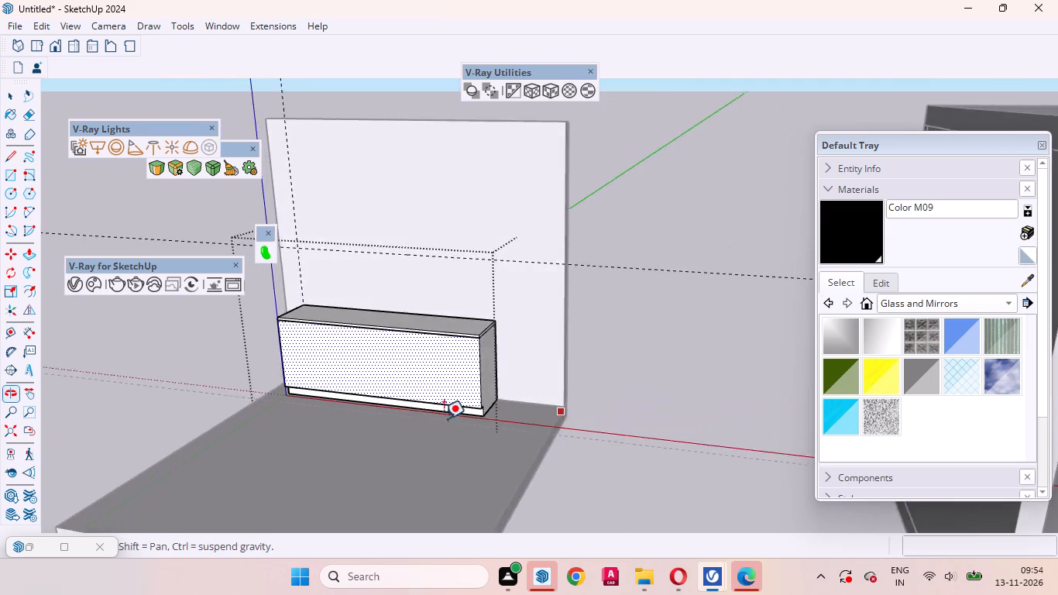
middle_drag(444, 418, 445, 418)
scroll(499, 371, up, 4)
click(493, 361)
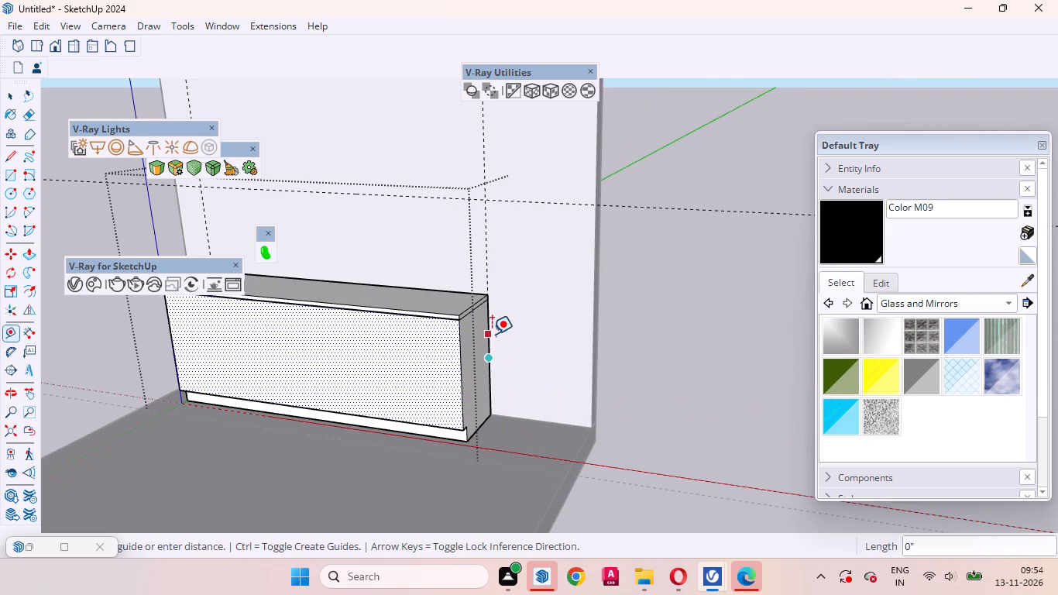
click(492, 334)
click(0, 94)
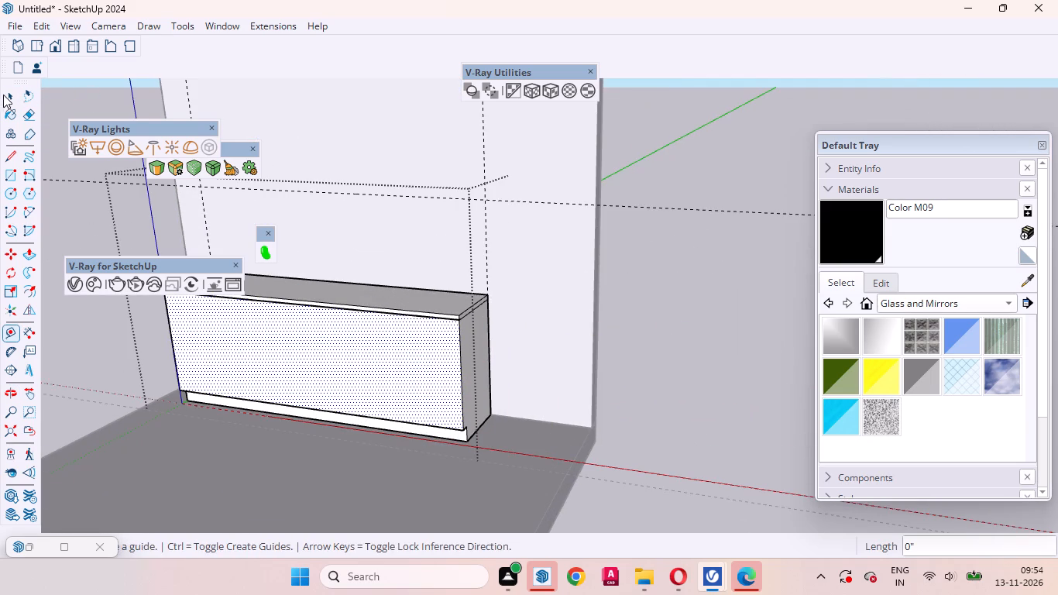
click(14, 98)
click(697, 356)
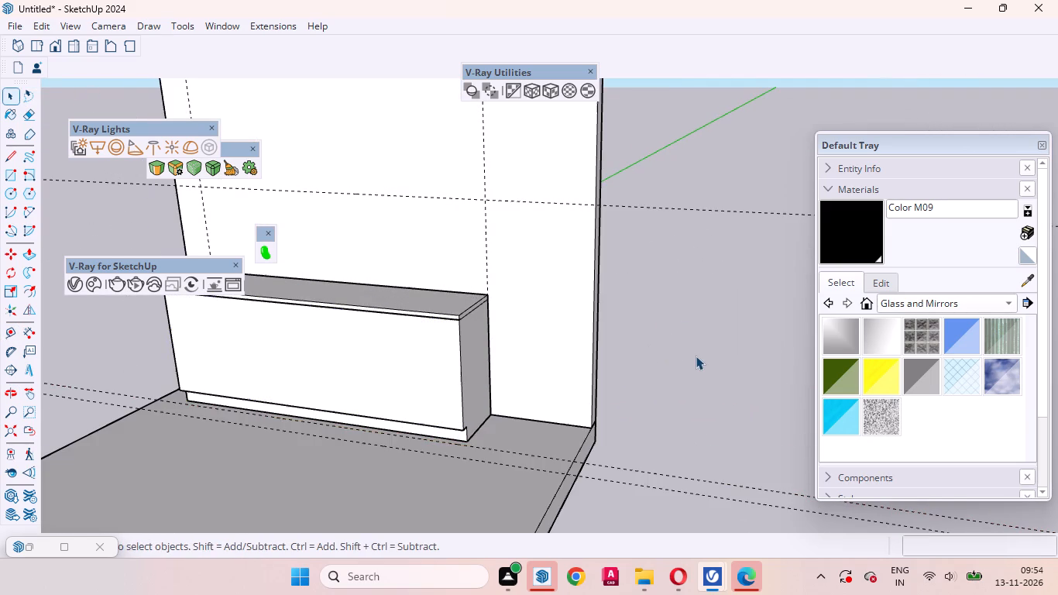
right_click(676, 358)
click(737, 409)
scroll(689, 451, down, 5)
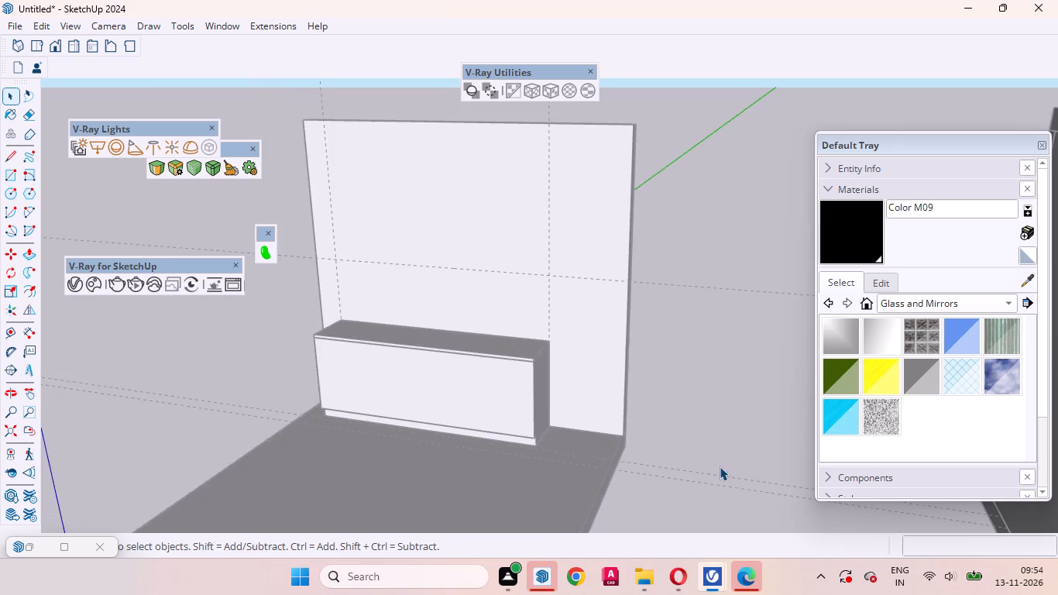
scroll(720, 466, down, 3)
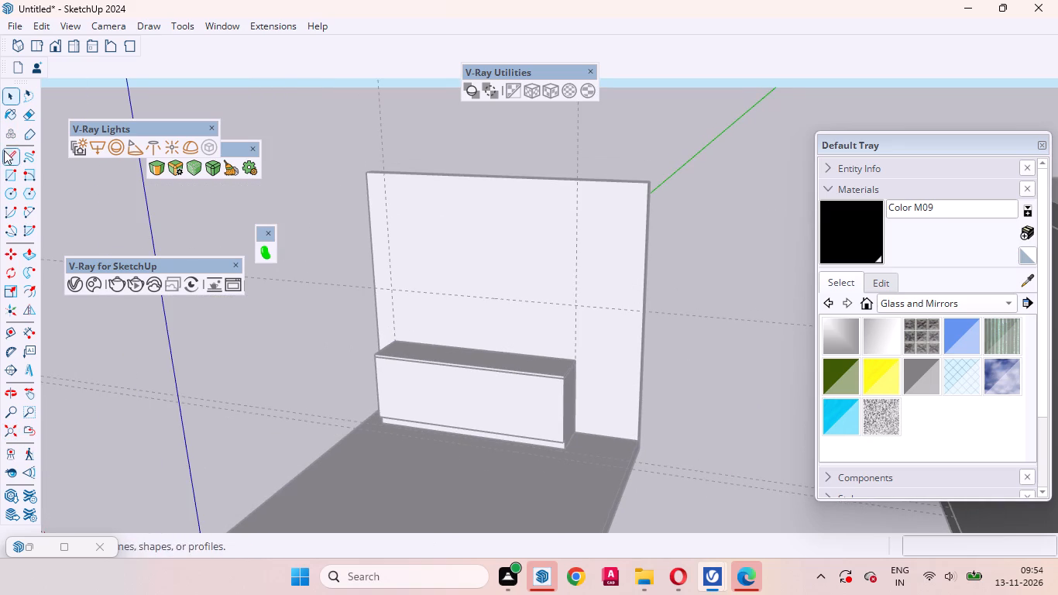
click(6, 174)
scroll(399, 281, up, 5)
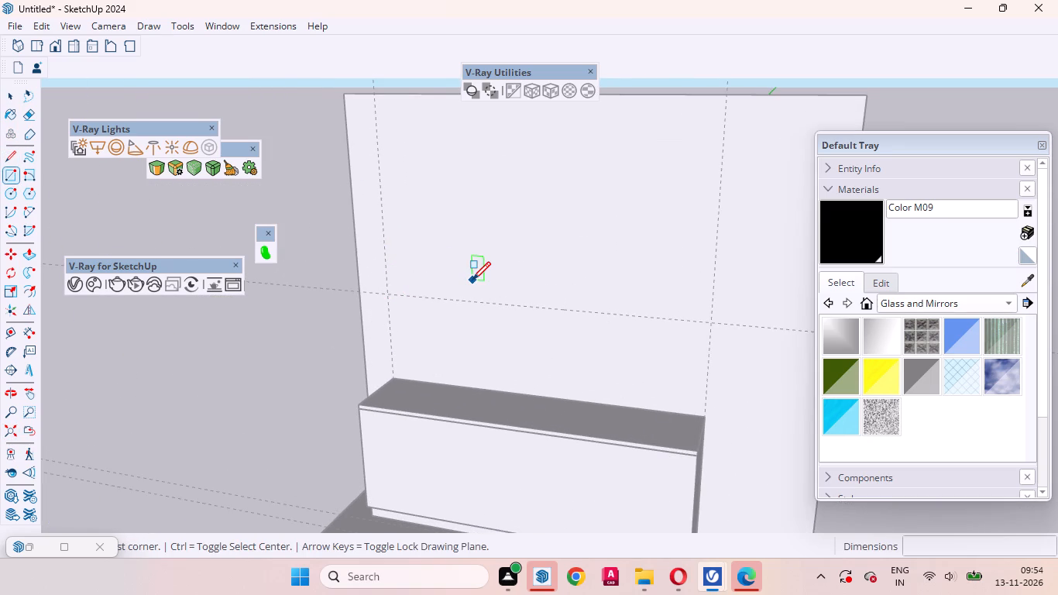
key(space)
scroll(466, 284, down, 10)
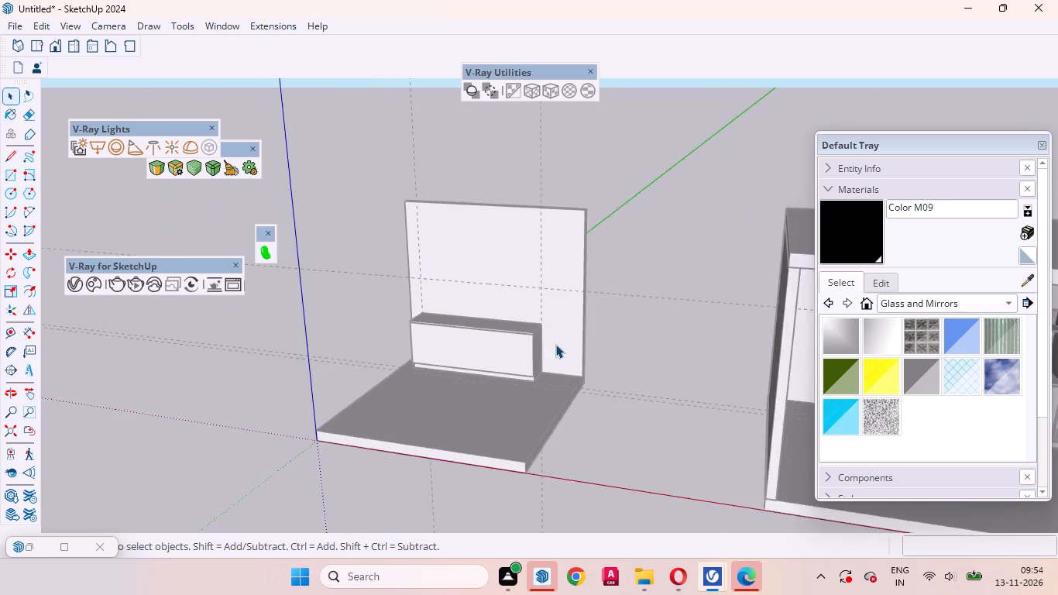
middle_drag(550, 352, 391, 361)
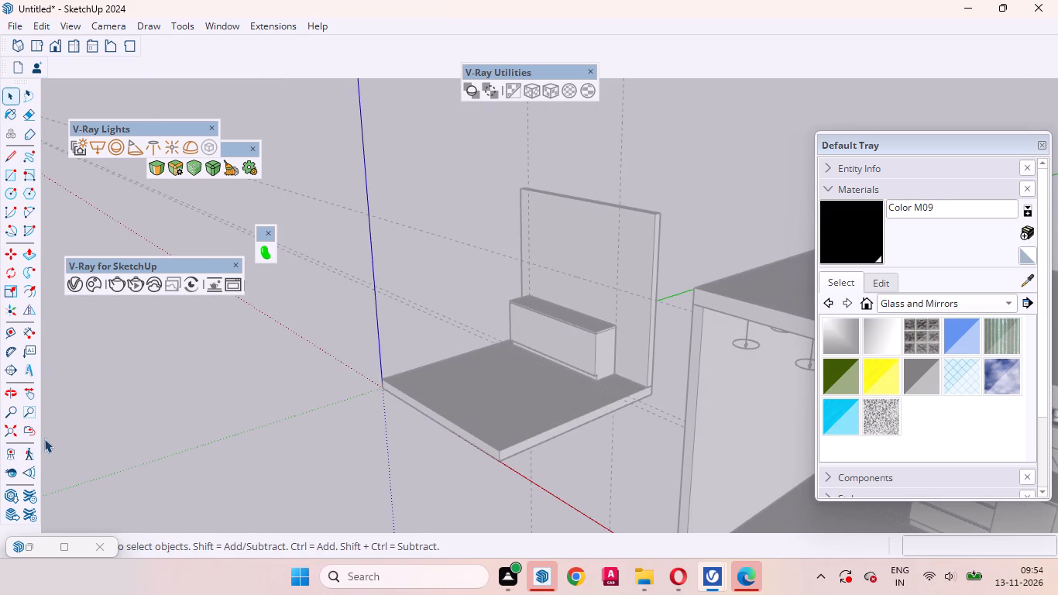
Check the back wall's height from floor to top corner with the Dimension tool.
click(34, 336)
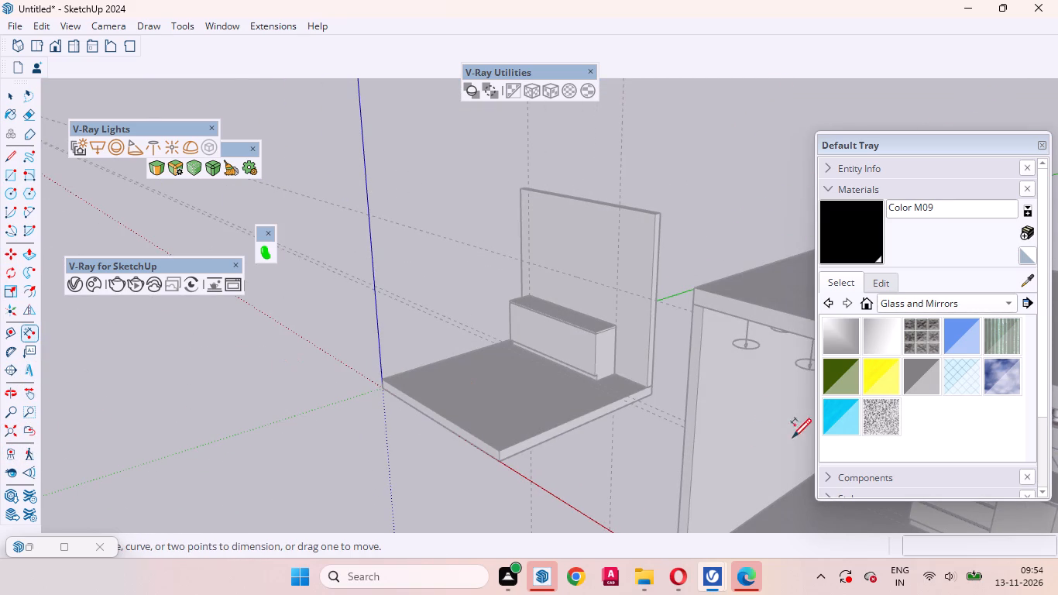
scroll(583, 369, up, 4)
click(682, 398)
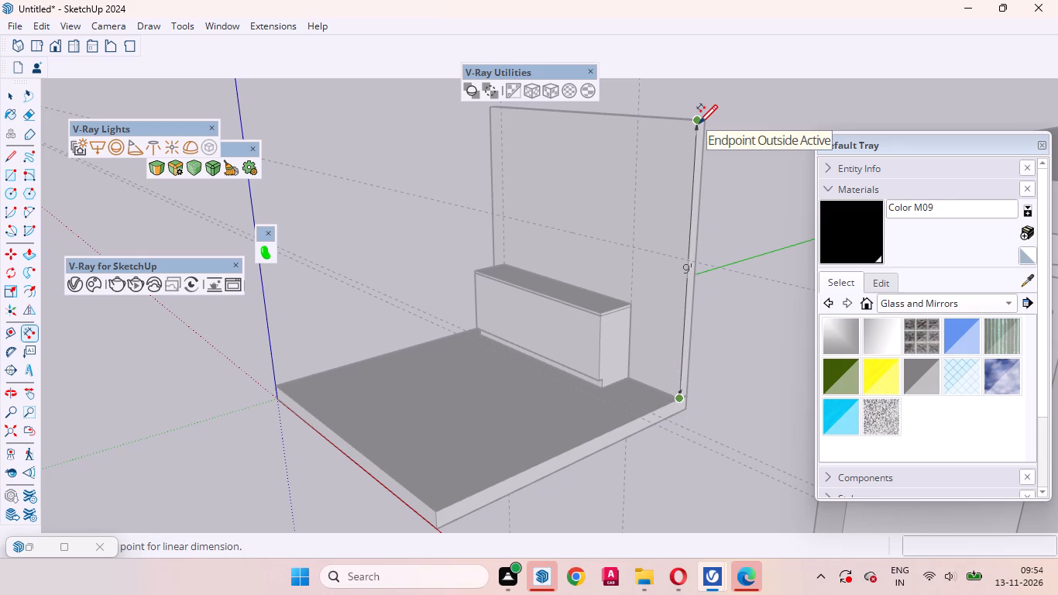
click(11, 98)
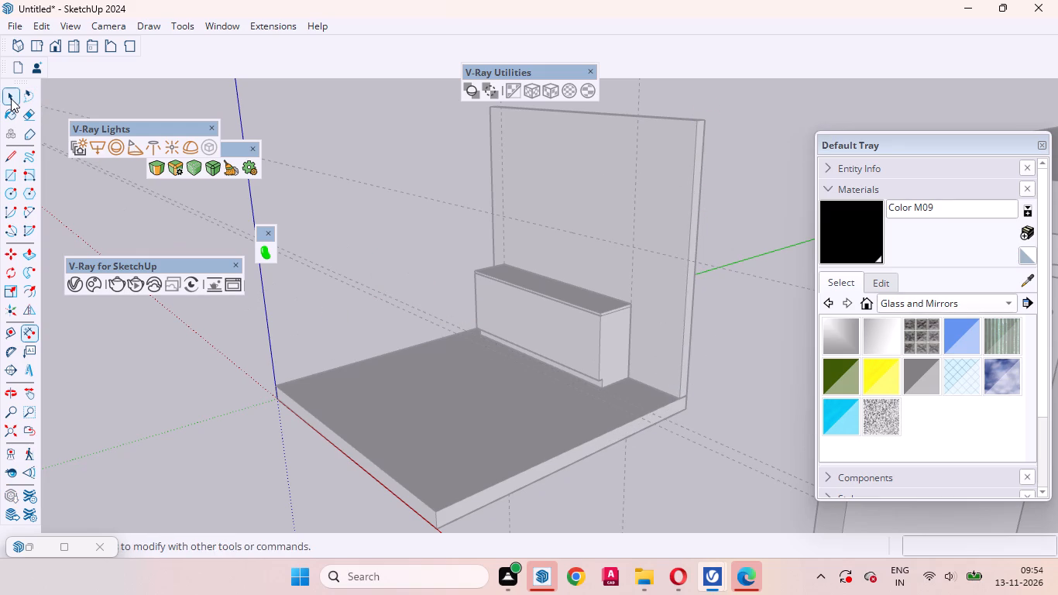
In a new empty group, draw a rectangle about 7' by 4' 2 13/16" between the guides, up to the wall's top edge.
scroll(664, 412, down, 4)
click(337, 449)
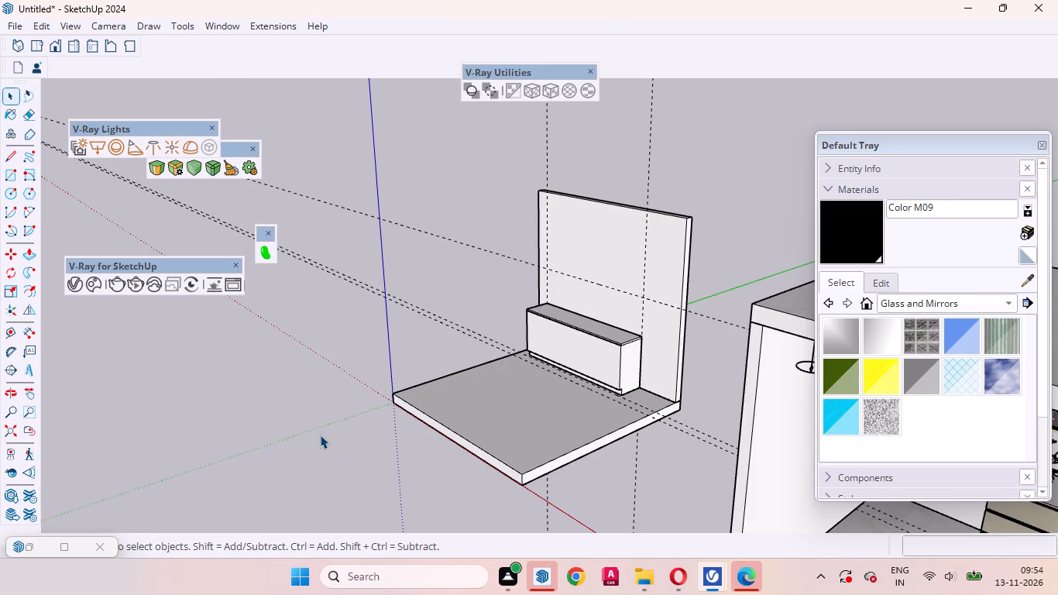
right_click(320, 435)
click(373, 489)
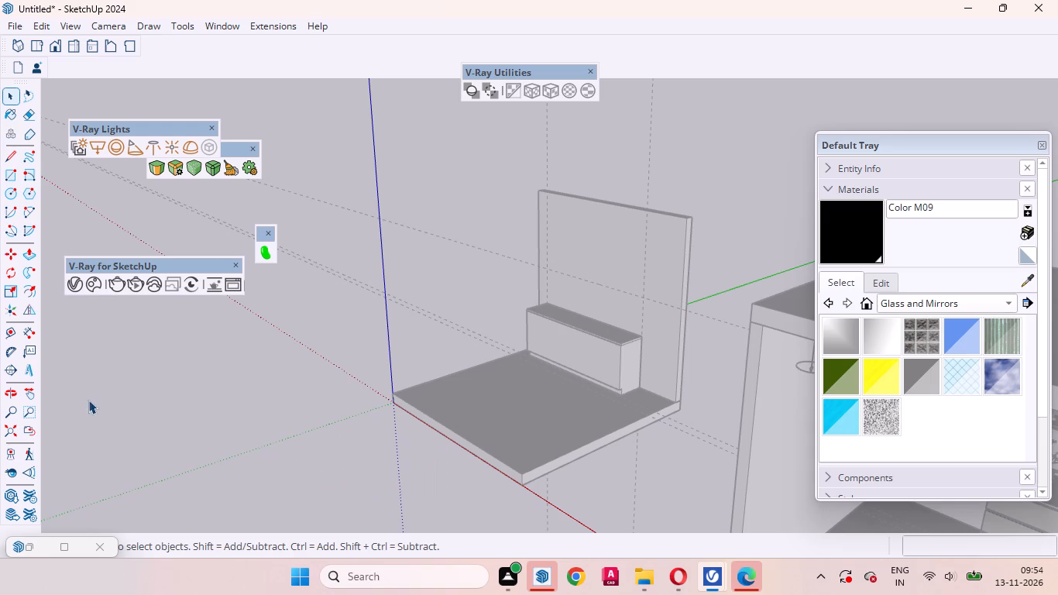
click(9, 181)
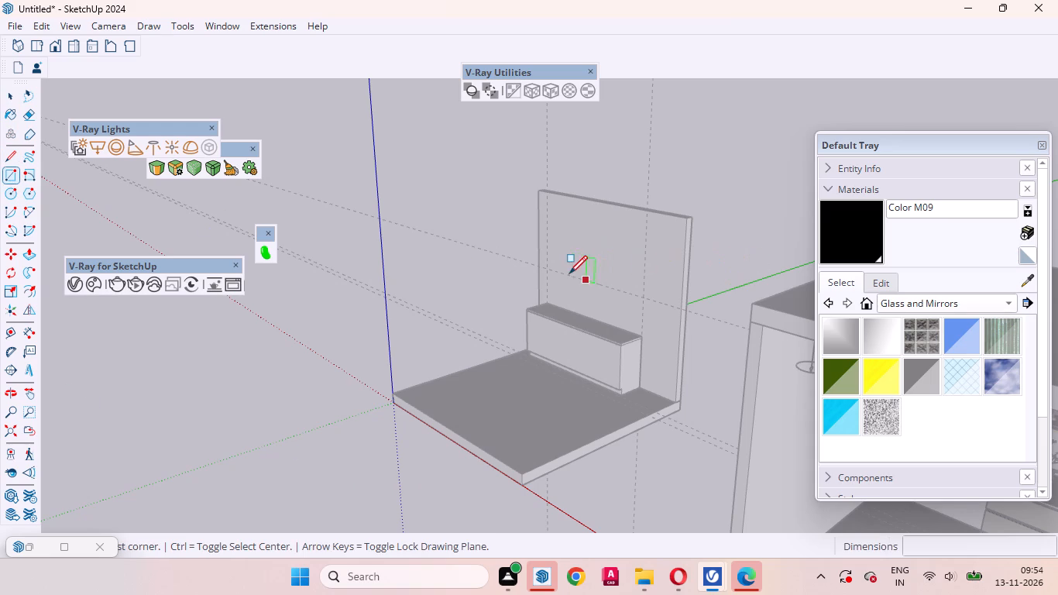
click(549, 266)
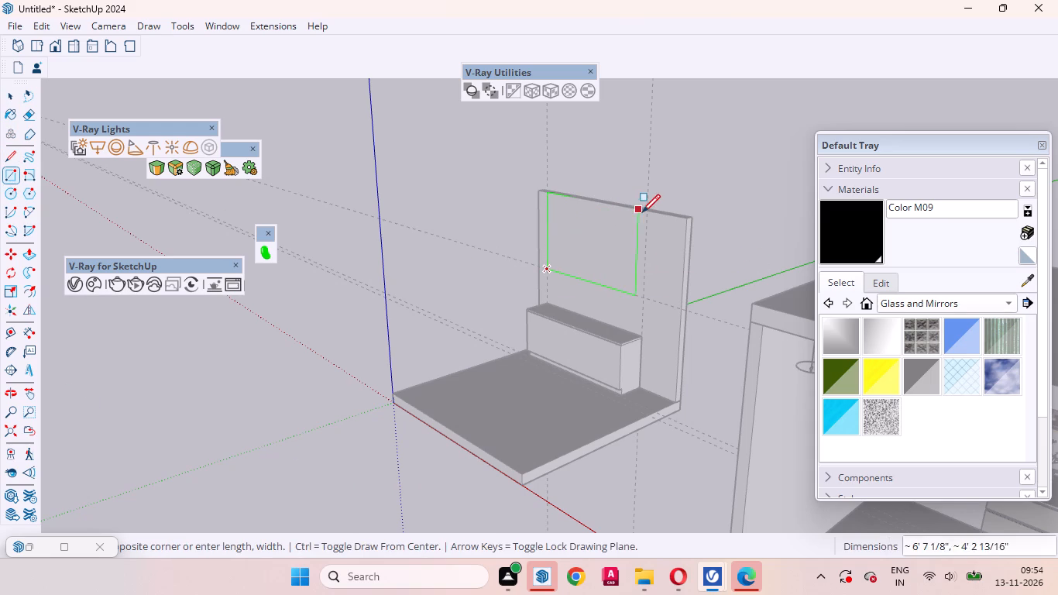
click(644, 210)
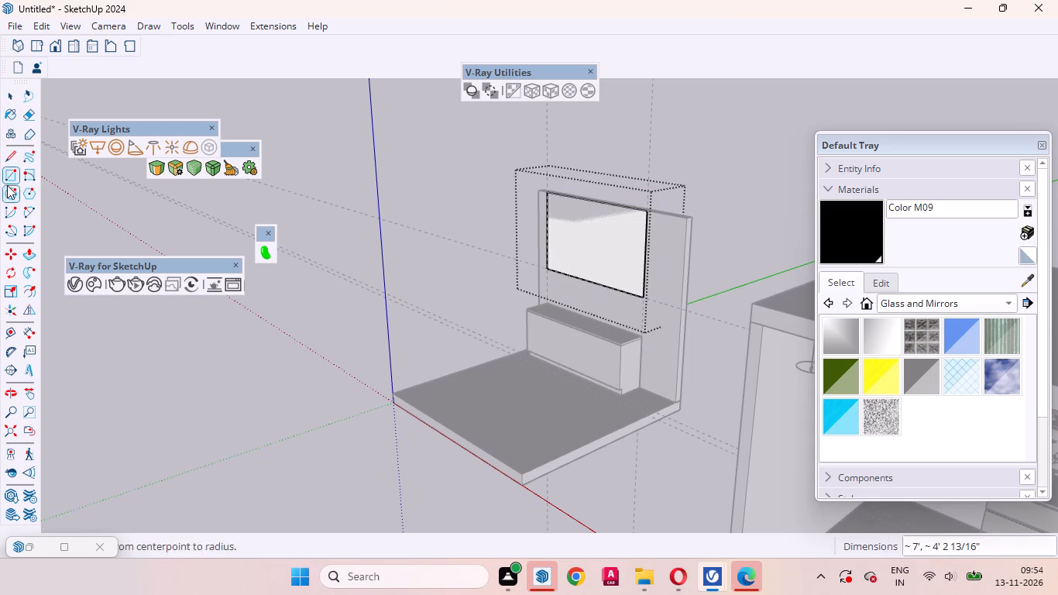
Pull the rectangle 1' 6" out from the back wall to form the upper cabinet block.
click(13, 97)
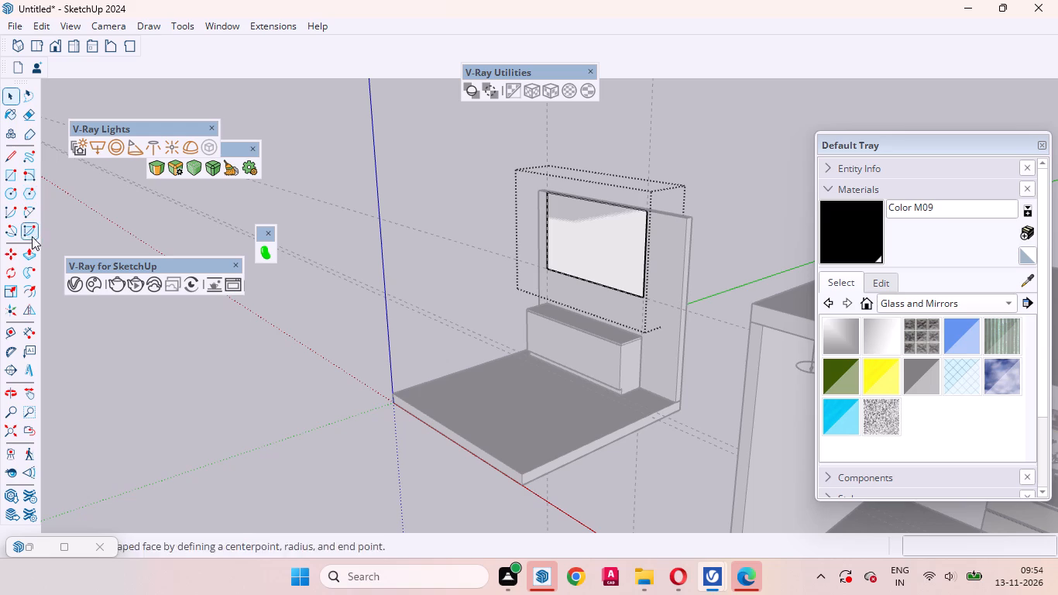
click(27, 246)
click(581, 246)
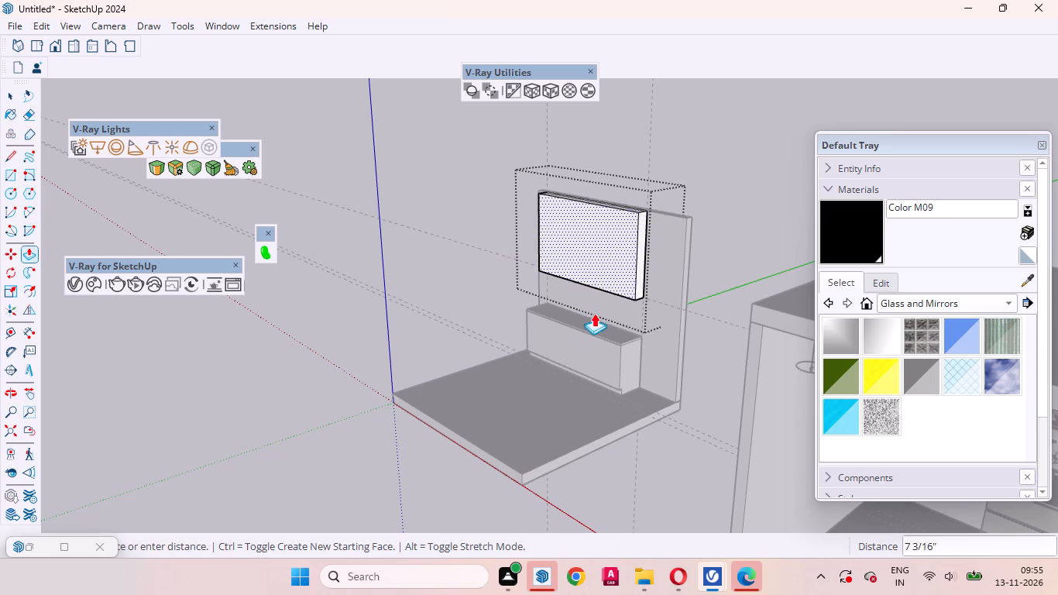
click(607, 352)
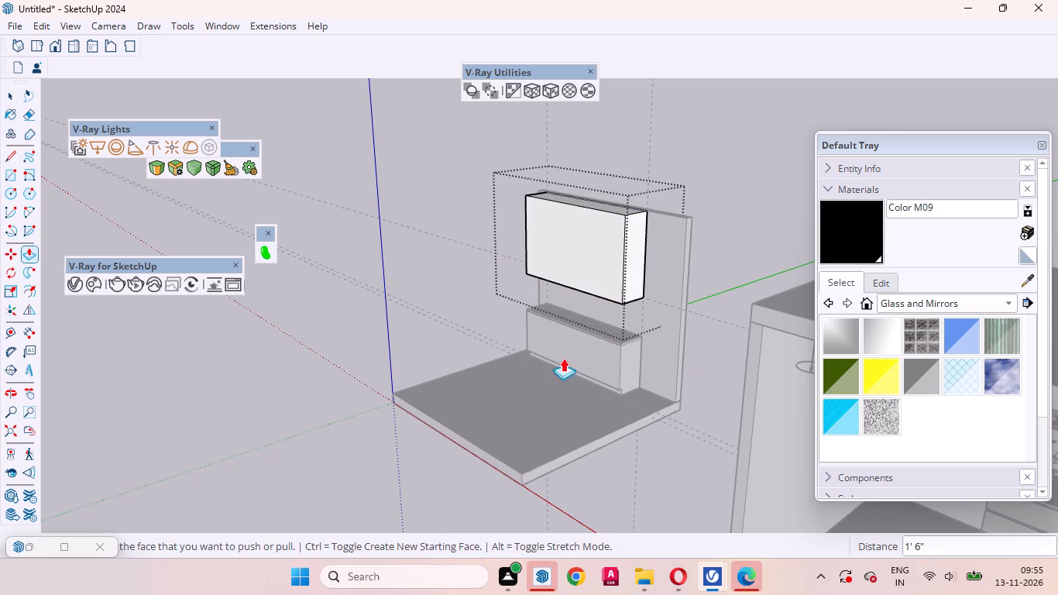
Leave the upper cabinet group.
click(14, 95)
click(351, 409)
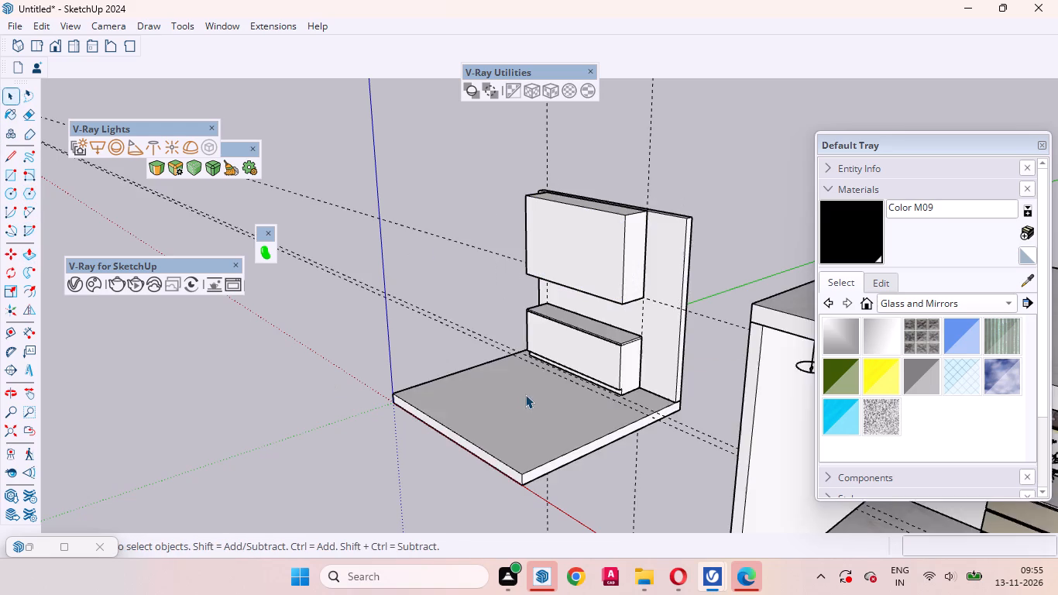
Reopen the upper cabinet group, push its front face back 4" toward the wall, and leave the group.
middle_drag(531, 393, 824, 342)
scroll(541, 434, down, 7)
middle_drag(413, 422, 419, 408)
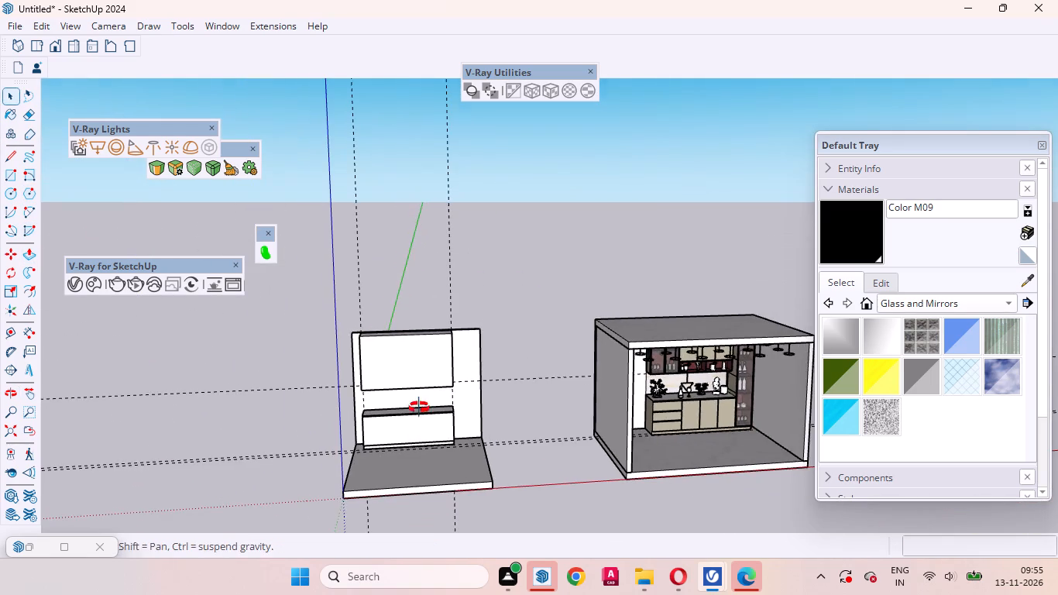
middle_drag(419, 408, 428, 396)
scroll(373, 381, up, 3)
middle_drag(380, 394, 579, 416)
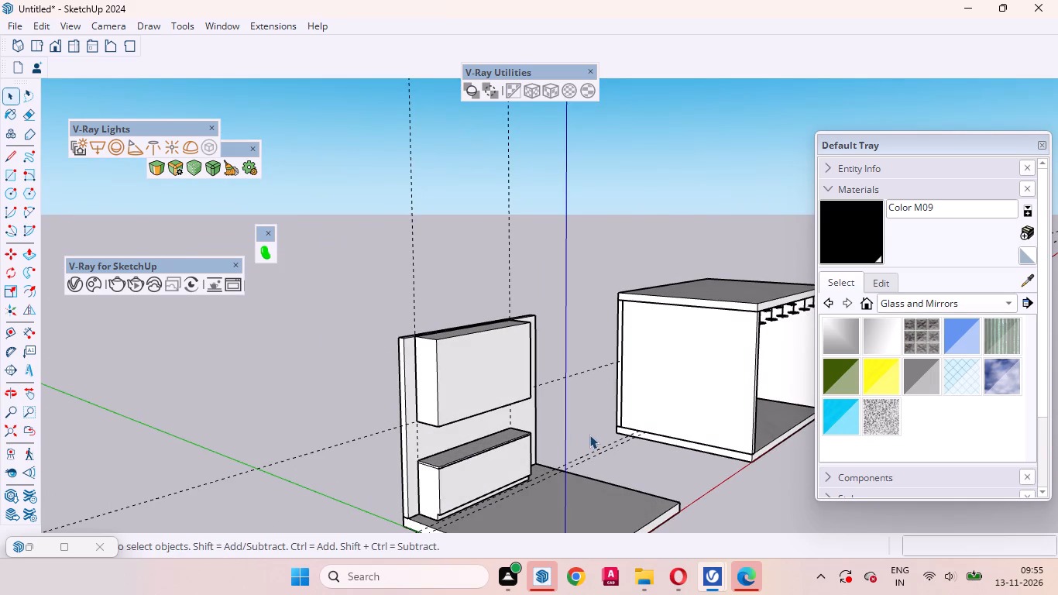
middle_drag(514, 421, 646, 407)
scroll(661, 385, up, 6)
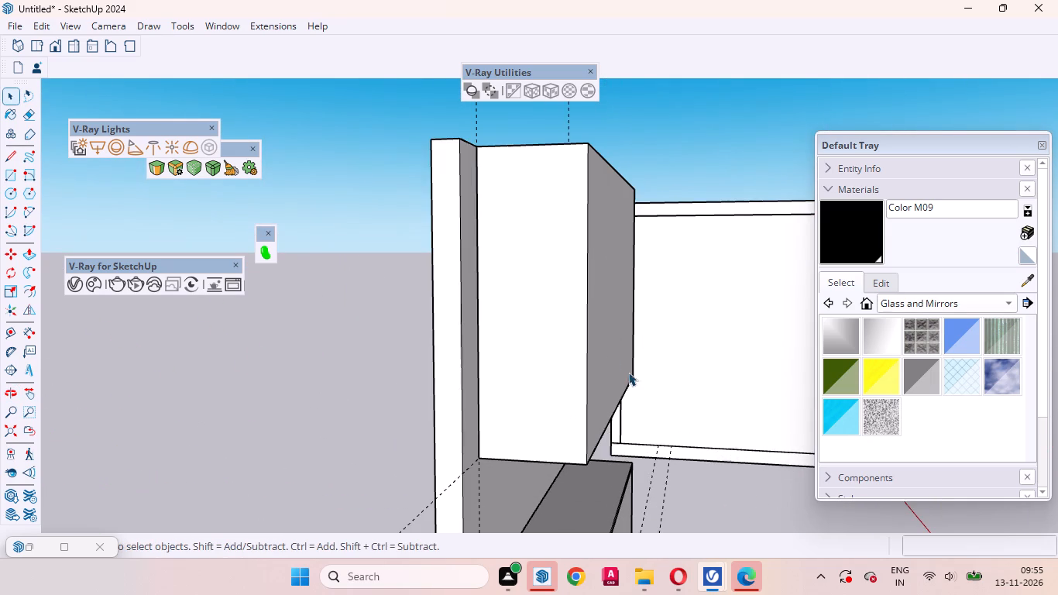
click(589, 351)
double_click(607, 350)
click(624, 350)
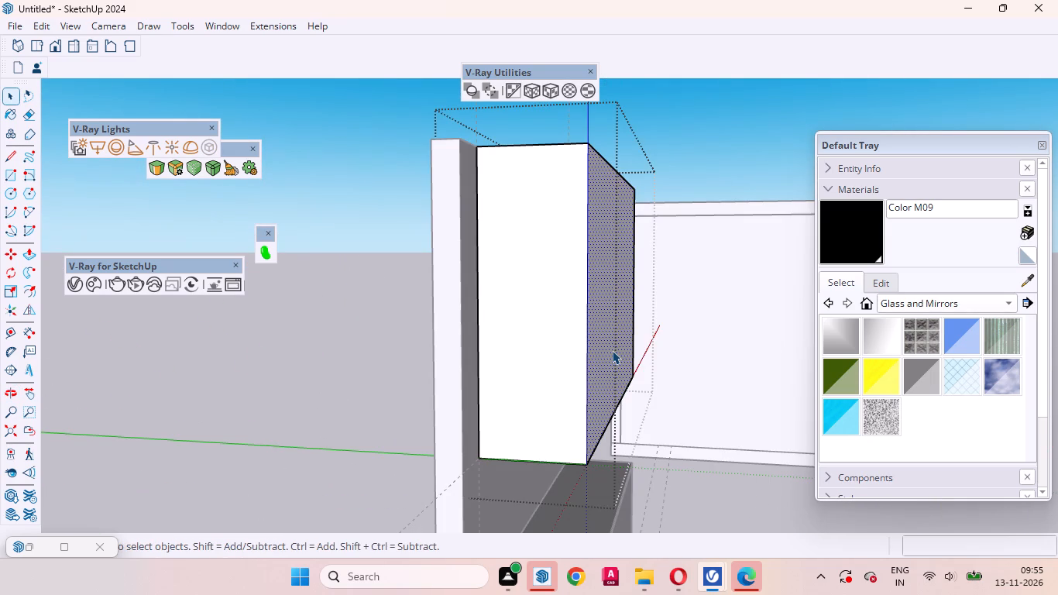
key(p)
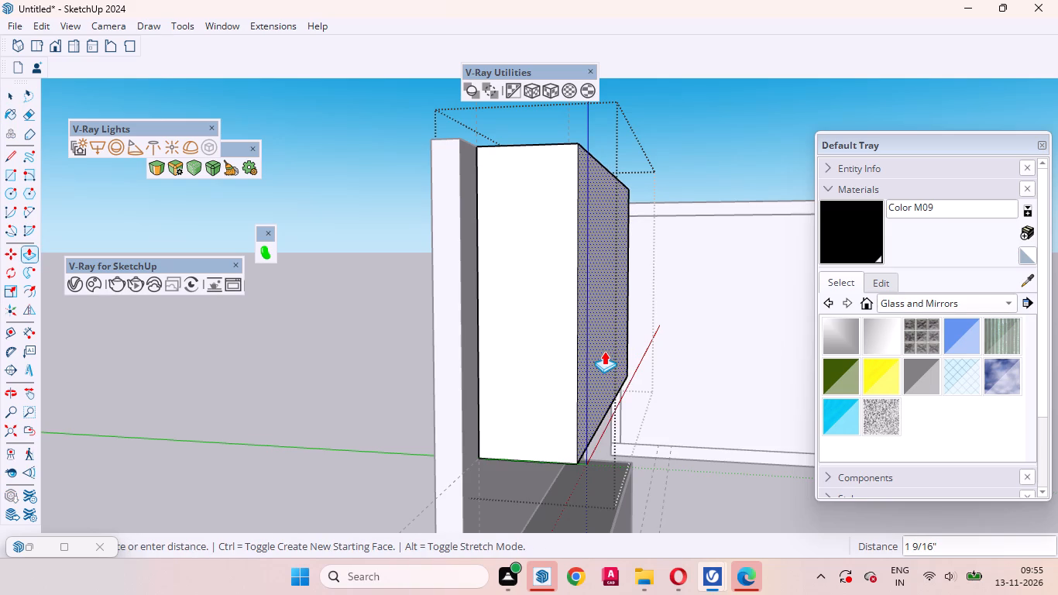
key(4)
key(Return)
key(space)
scroll(511, 365, down, 7)
middle_drag(621, 404, 597, 409)
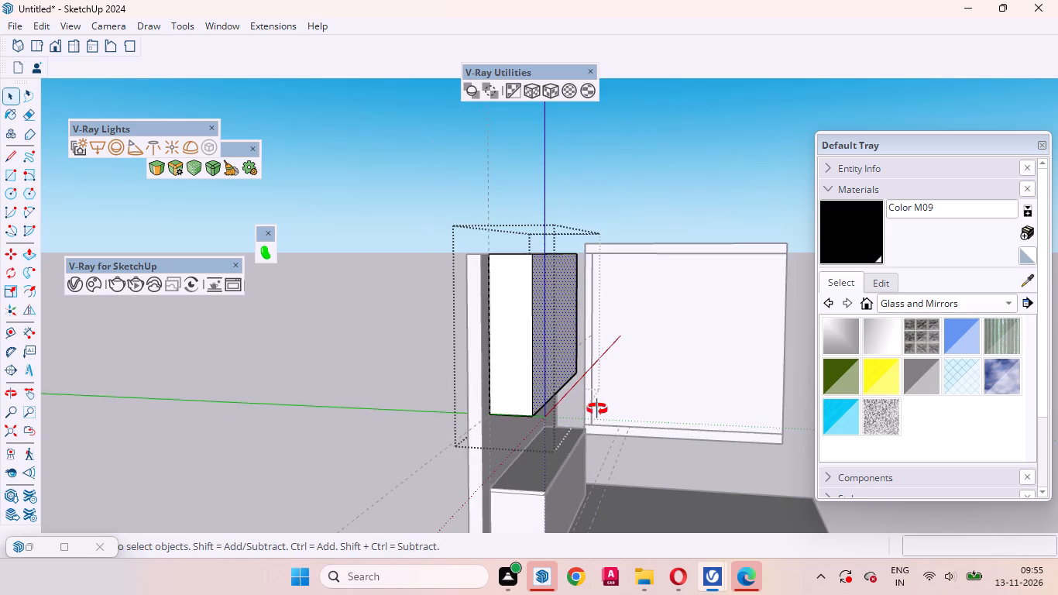
middle_drag(597, 409, 394, 417)
scroll(486, 390, down, 7)
click(489, 453)
Compare the new wall's base and upper cabinets with the finished reference kitchen.
scroll(353, 370, up, 7)
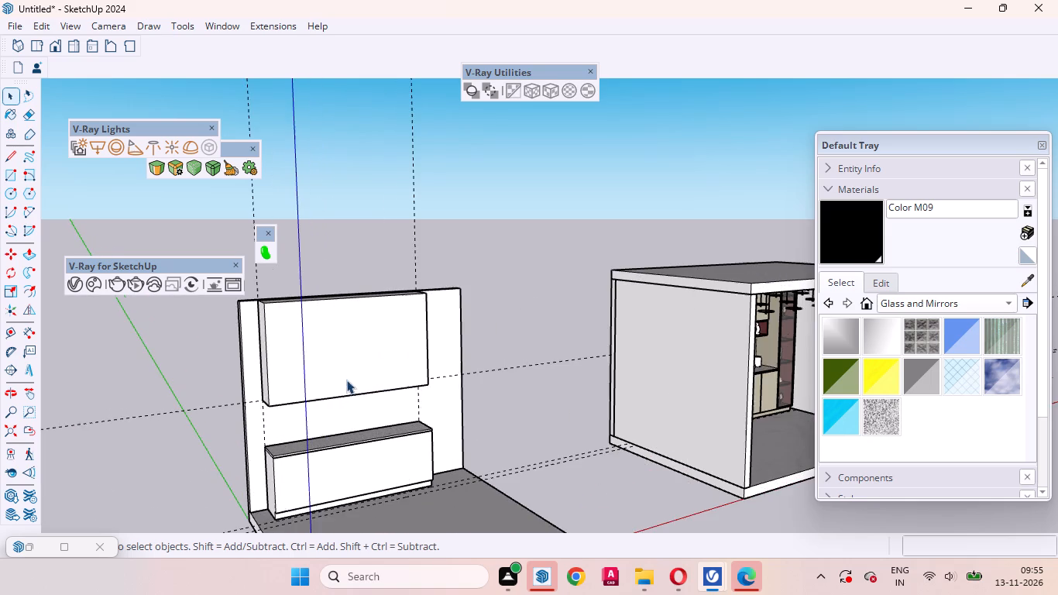
middle_drag(351, 421, 232, 394)
scroll(193, 341, up, 4)
scroll(424, 438, down, 3)
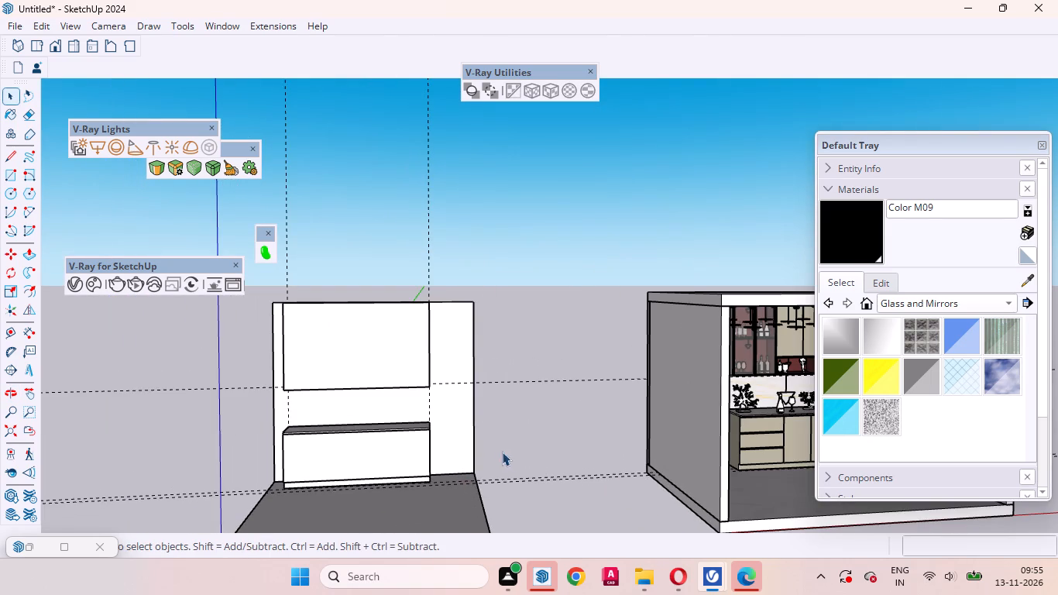
scroll(552, 467, down, 4)
click(424, 463)
double_click(405, 459)
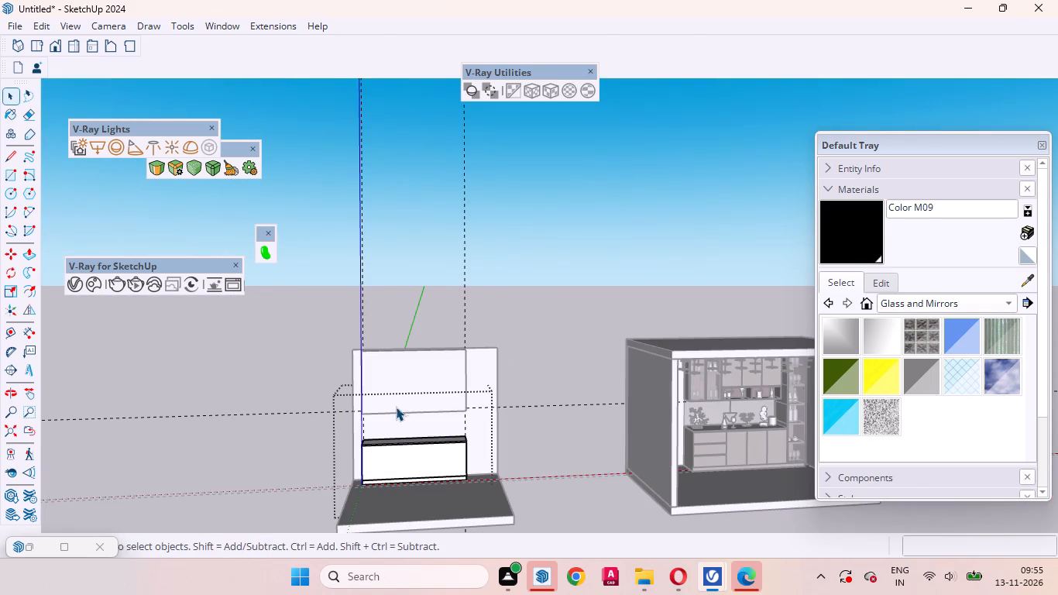
click(403, 387)
click(520, 452)
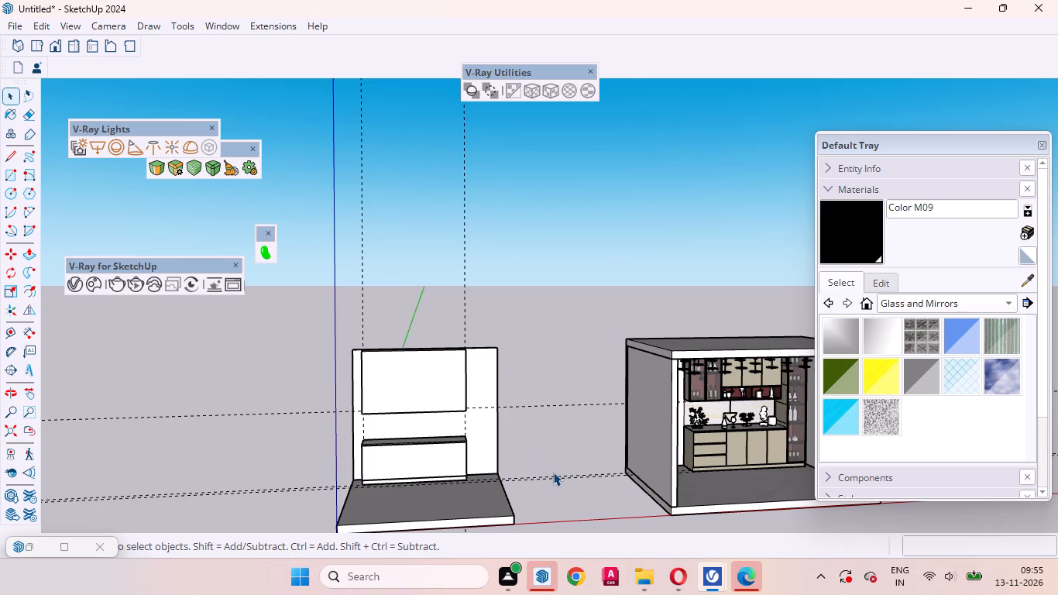
scroll(634, 467, down, 1)
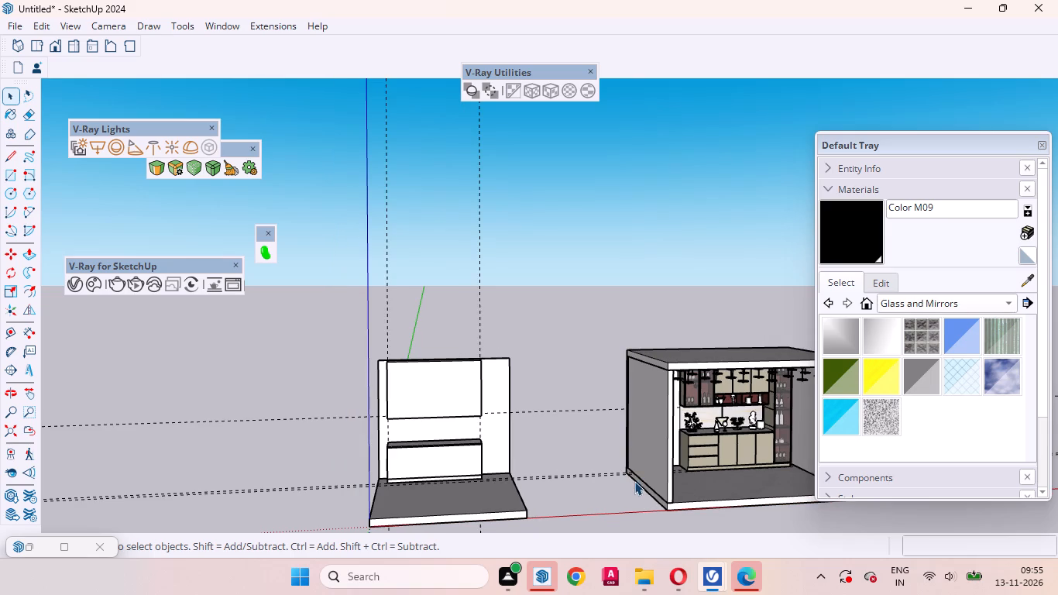
Open the base cabinet group for editing and select its front face.
scroll(515, 453, up, 2)
click(421, 466)
scroll(396, 466, up, 4)
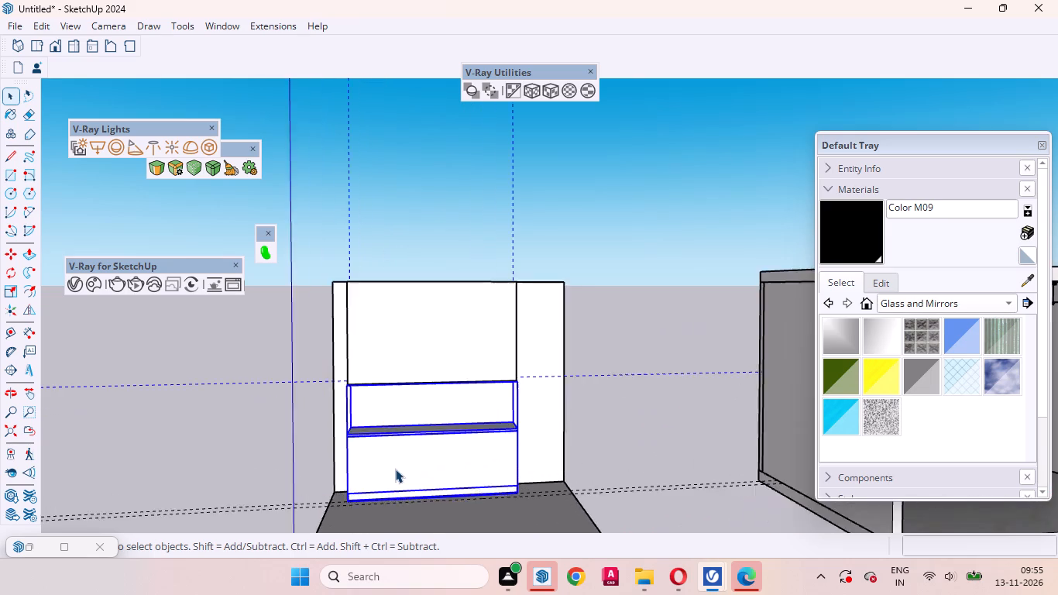
scroll(395, 469, up, 3)
double_click(386, 465)
click(403, 473)
double_click(397, 469)
click(423, 461)
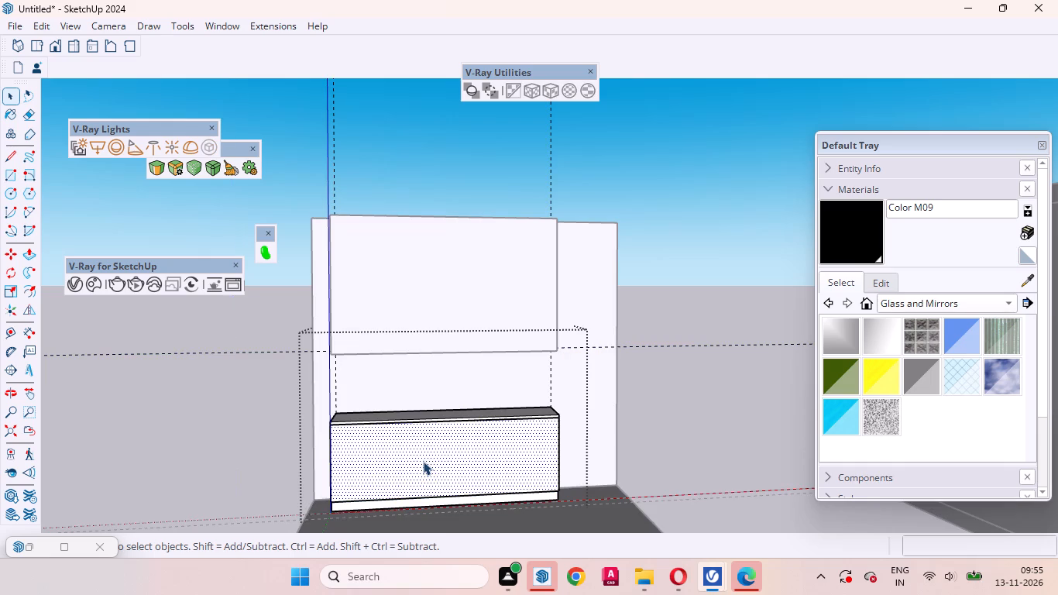
scroll(652, 483, down, 2)
scroll(427, 498, up, 7)
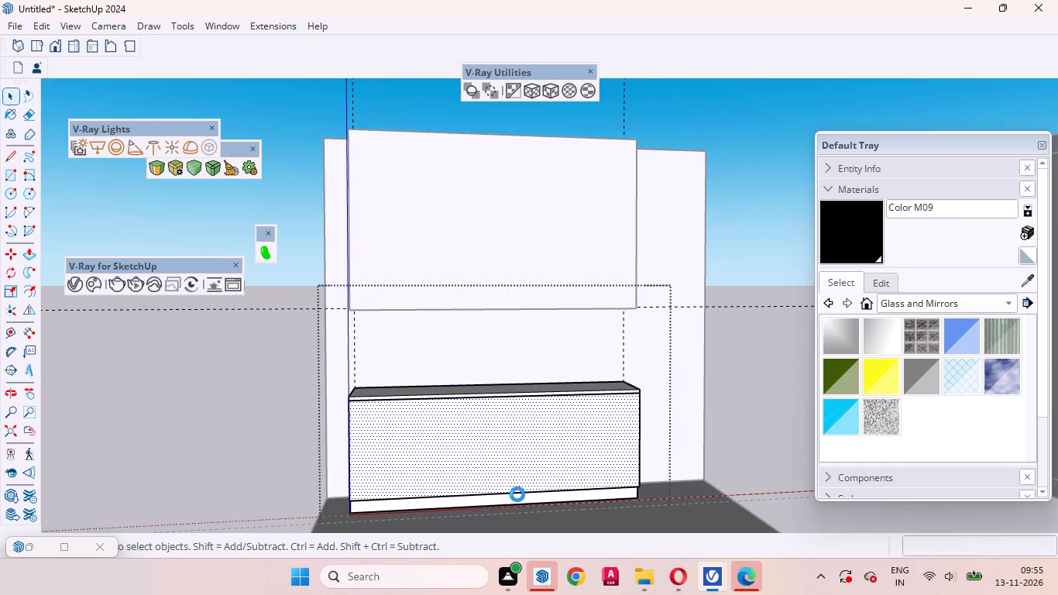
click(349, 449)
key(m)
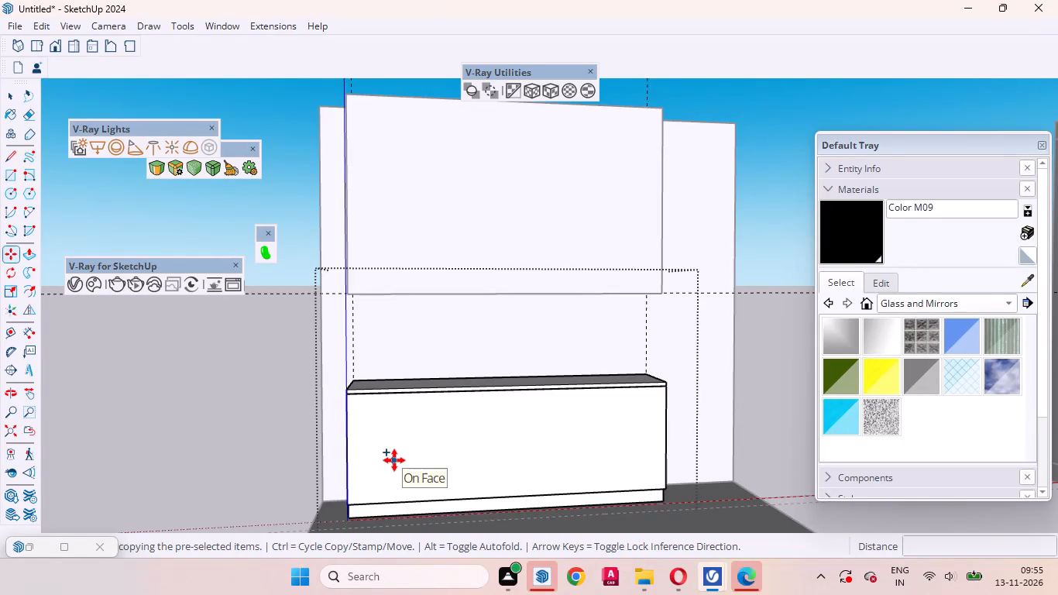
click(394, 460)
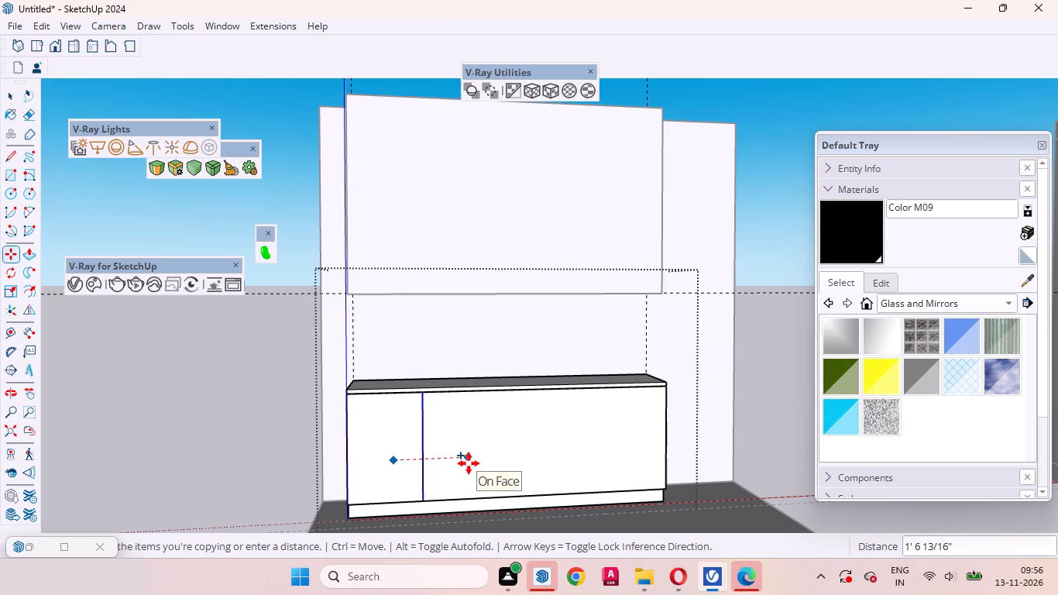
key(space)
Divide the top edge of the base cabinet's front face into equal segments.
scroll(425, 394, up, 8)
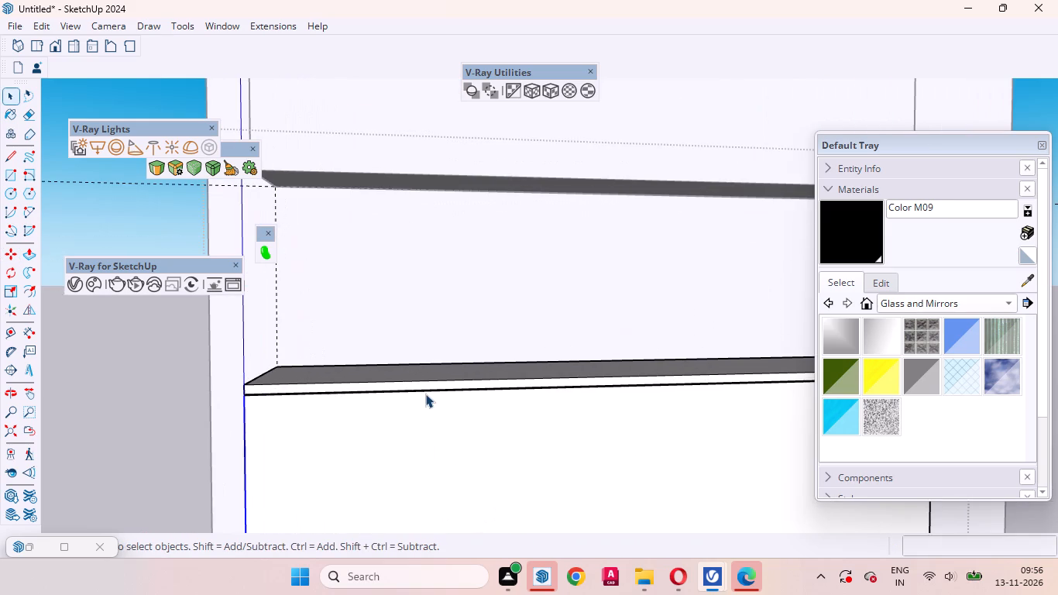
click(425, 394)
right_click(425, 394)
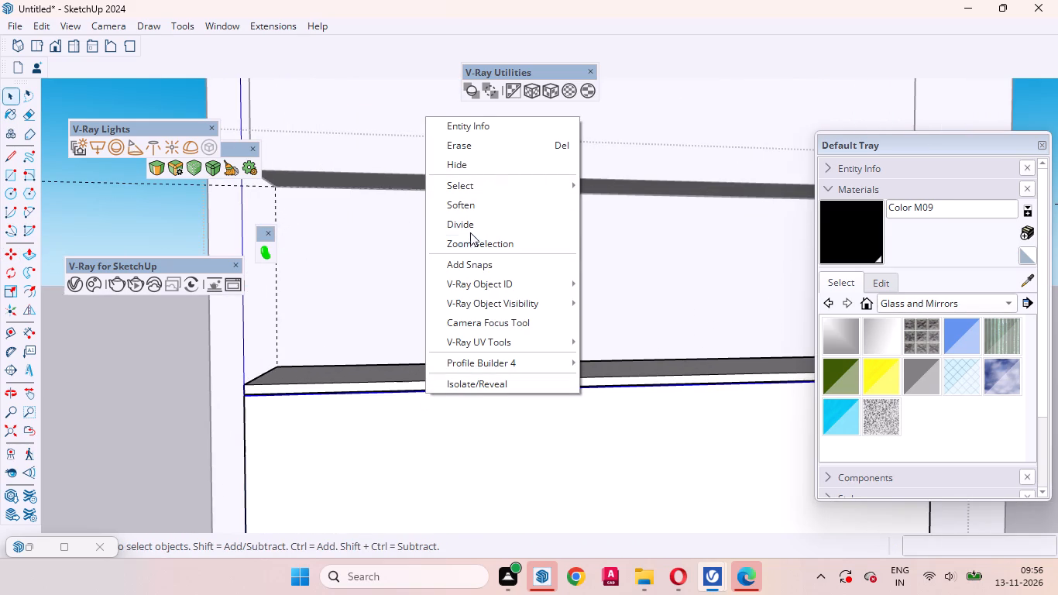
click(470, 224)
scroll(436, 404, down, 7)
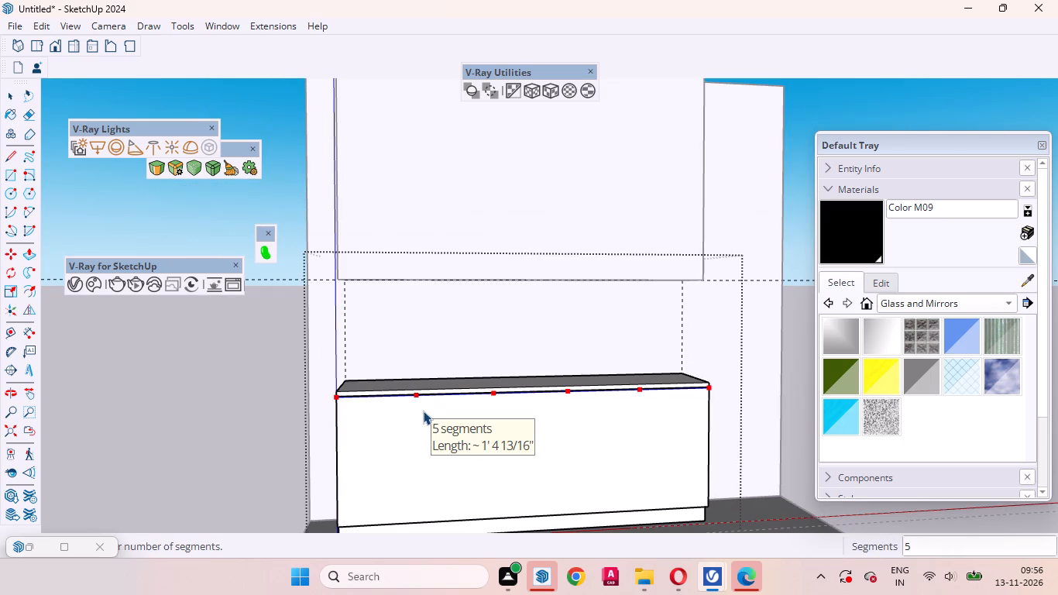
Draw two vertical lines down the full base cabinet front, from division points about one fifth of the width in from each side.
click(445, 472)
key(l)
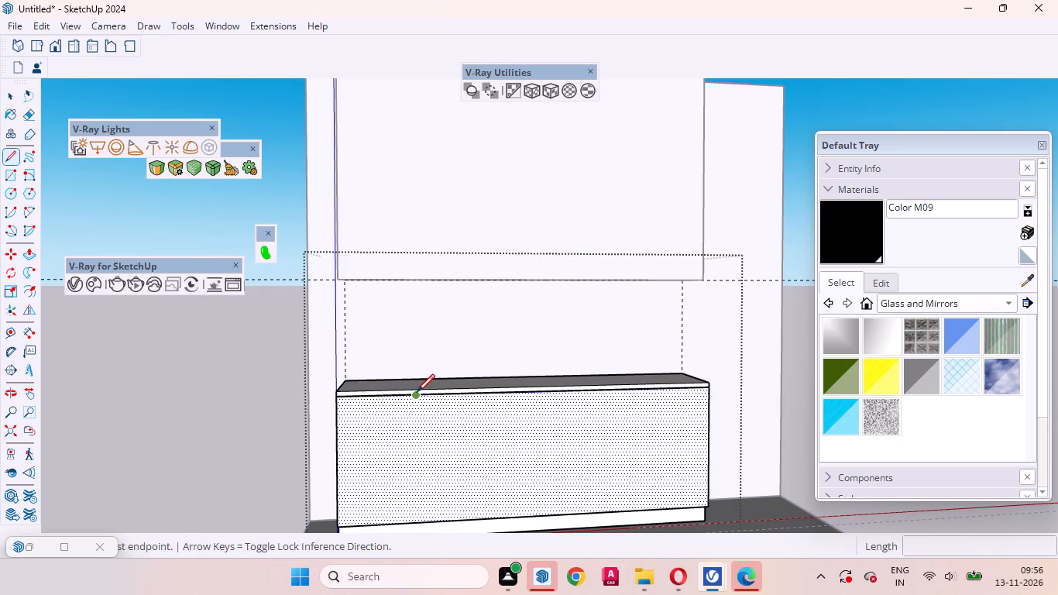
click(417, 392)
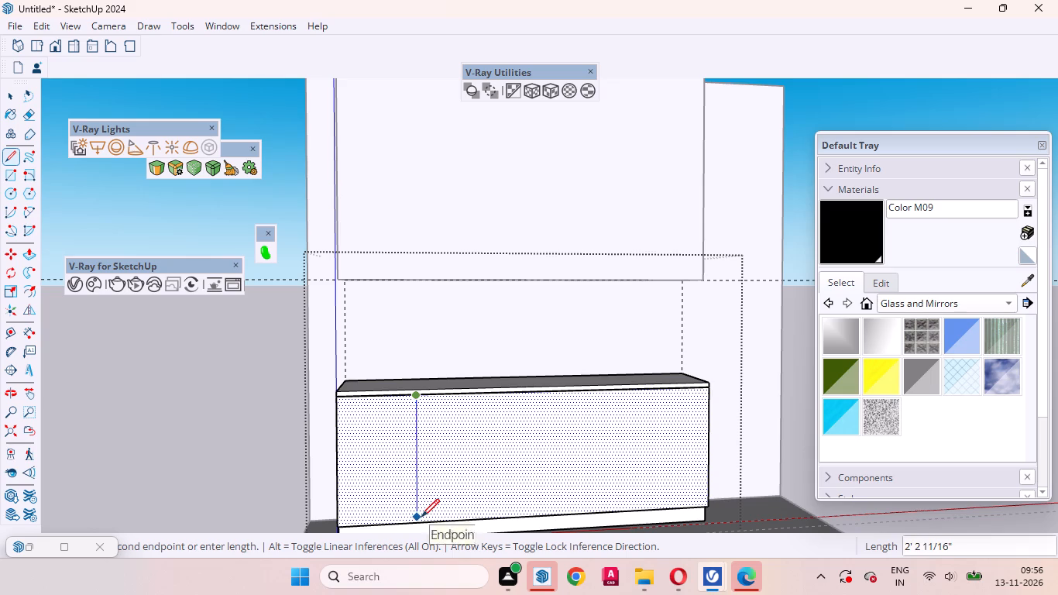
click(421, 520)
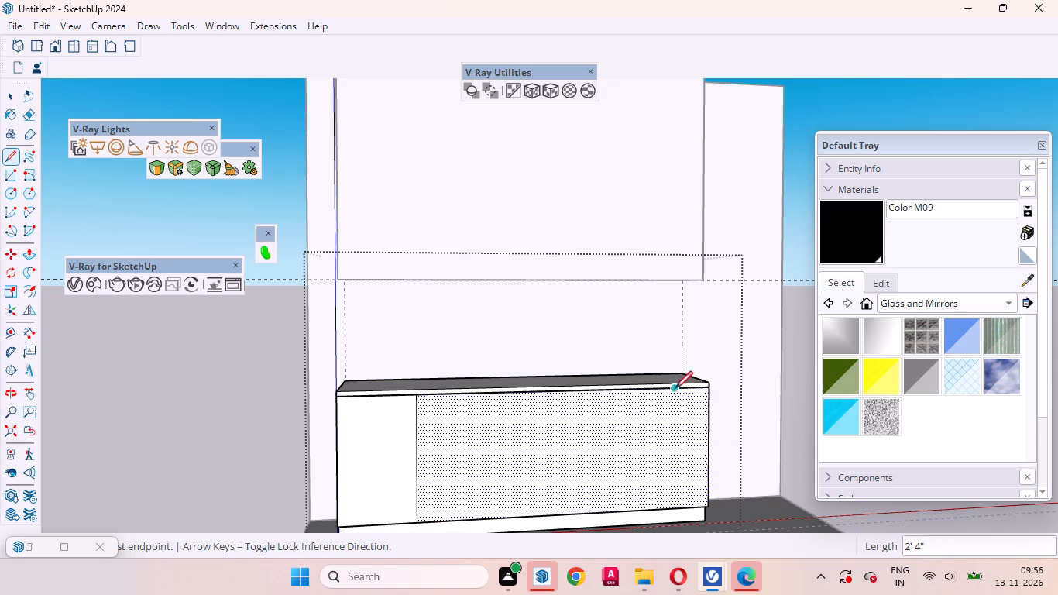
click(642, 390)
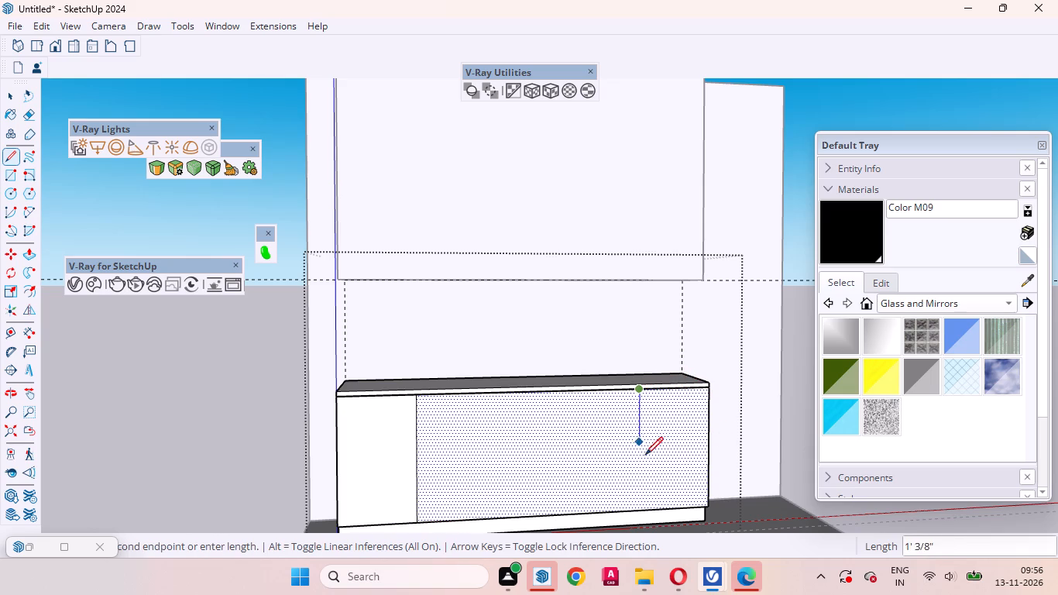
click(643, 504)
key(space)
Draw a horizontal line about 4' 2 3/8" long between the two vertical lines, near the top of the middle front panel.
click(524, 461)
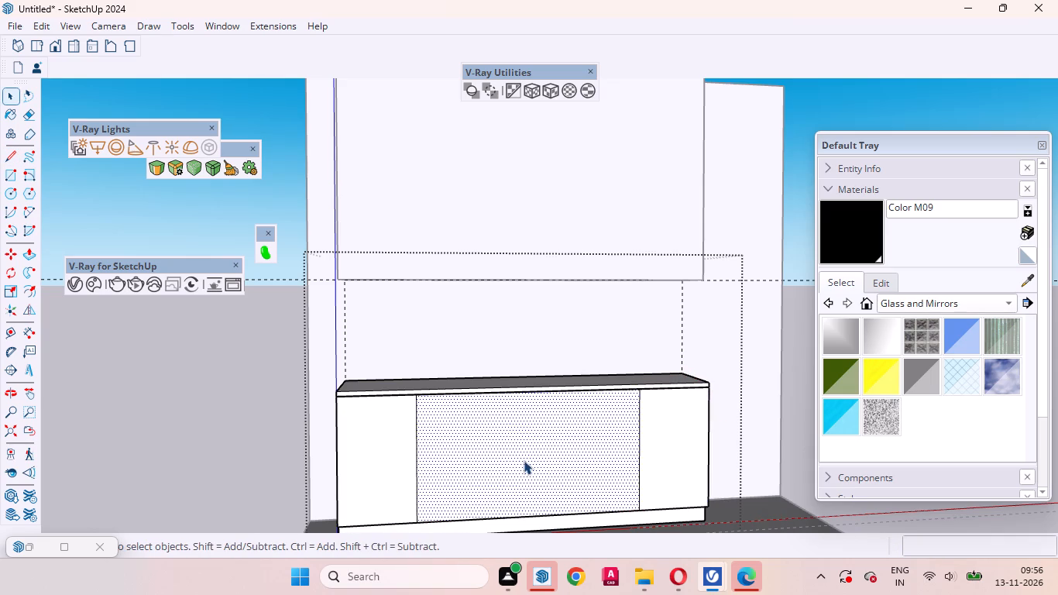
scroll(515, 414, down, 7)
middle_drag(522, 445, 519, 469)
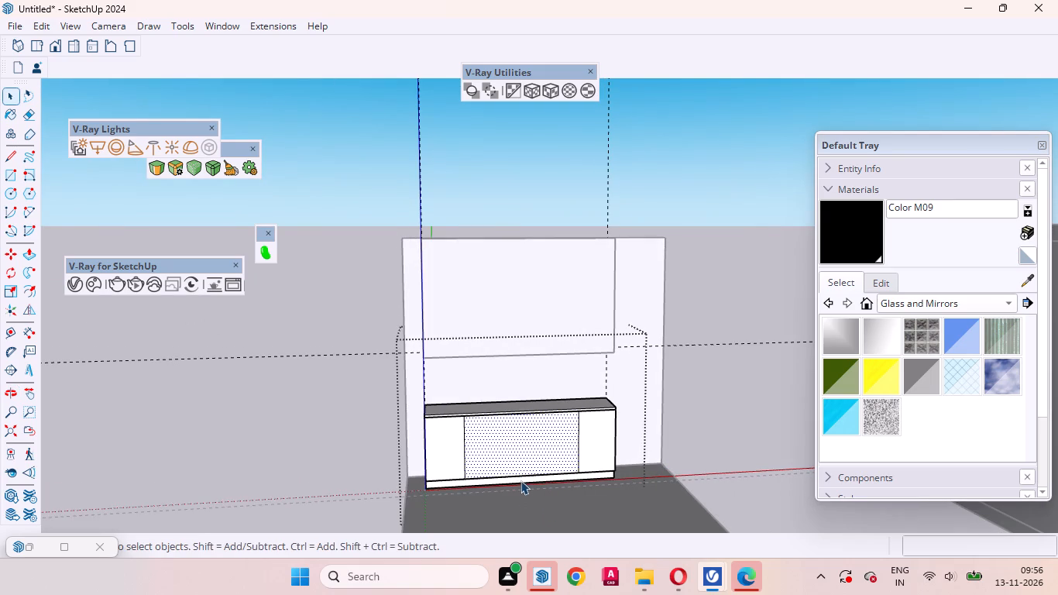
scroll(528, 437, up, 6)
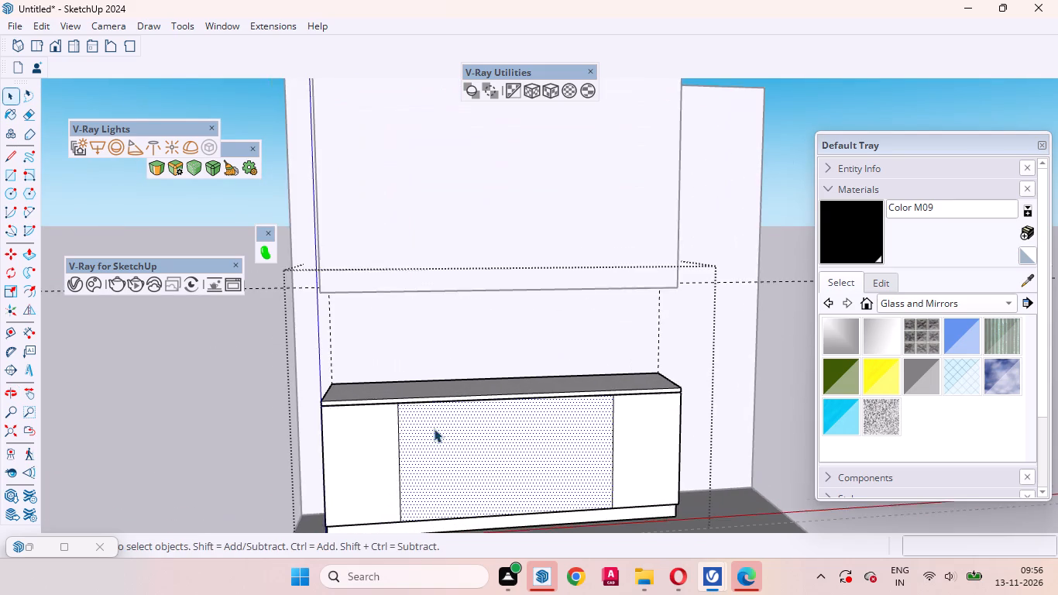
scroll(434, 428, up, 2)
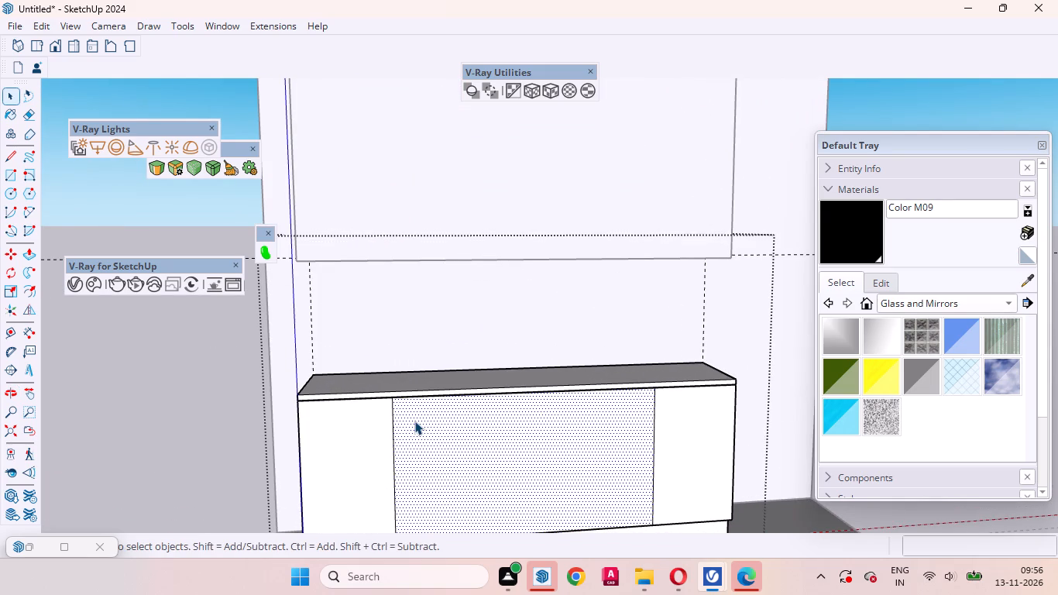
key(l)
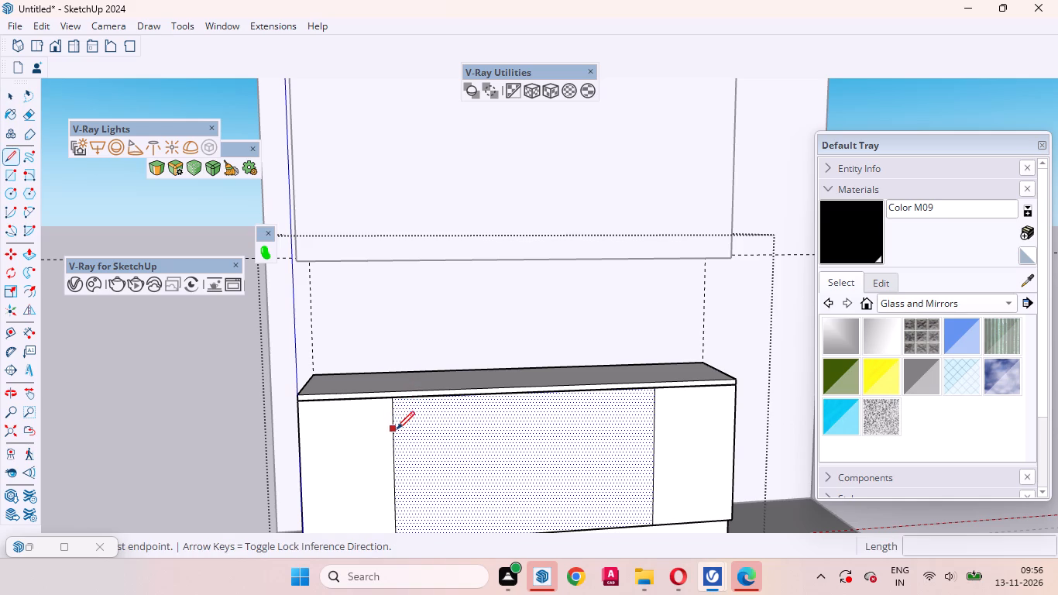
click(397, 432)
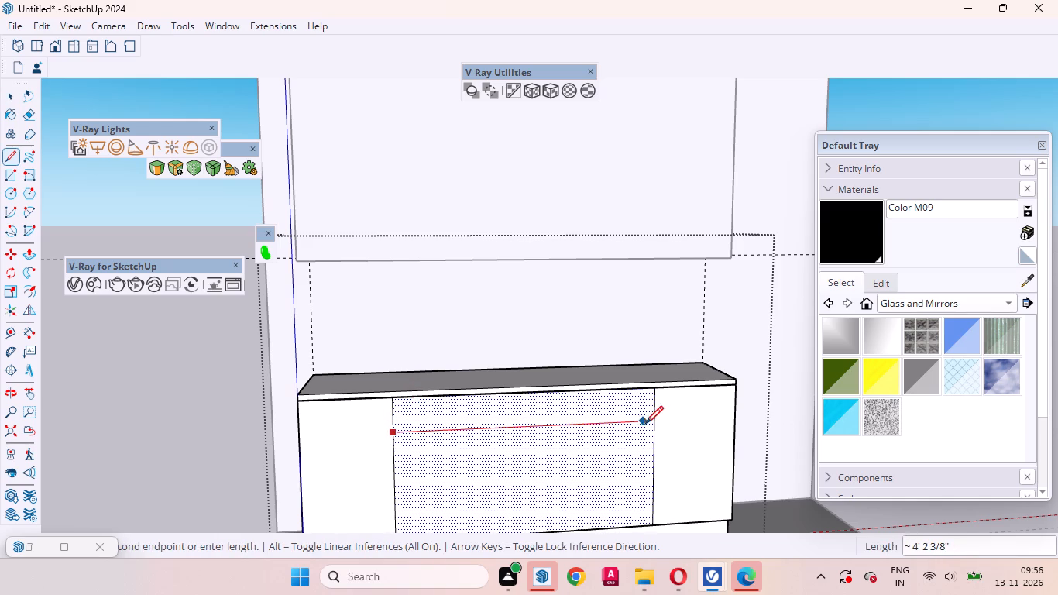
click(654, 422)
key(space)
Divide the horizontal line across the middle front panel of the base cabinet into 3 equal segments.
scroll(709, 352, down, 7)
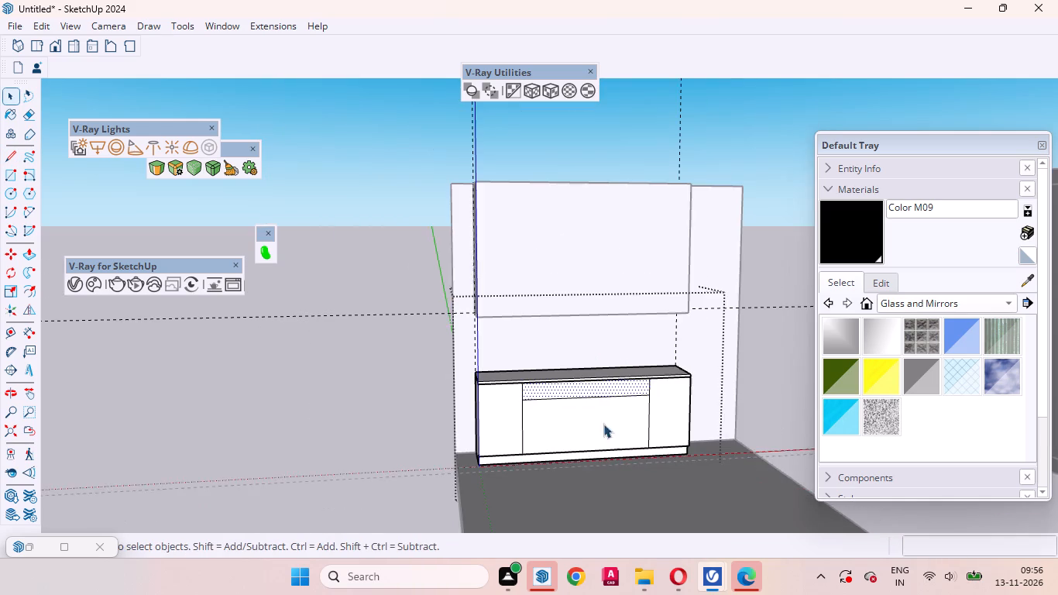
middle_drag(585, 439, 565, 442)
scroll(562, 405, up, 3)
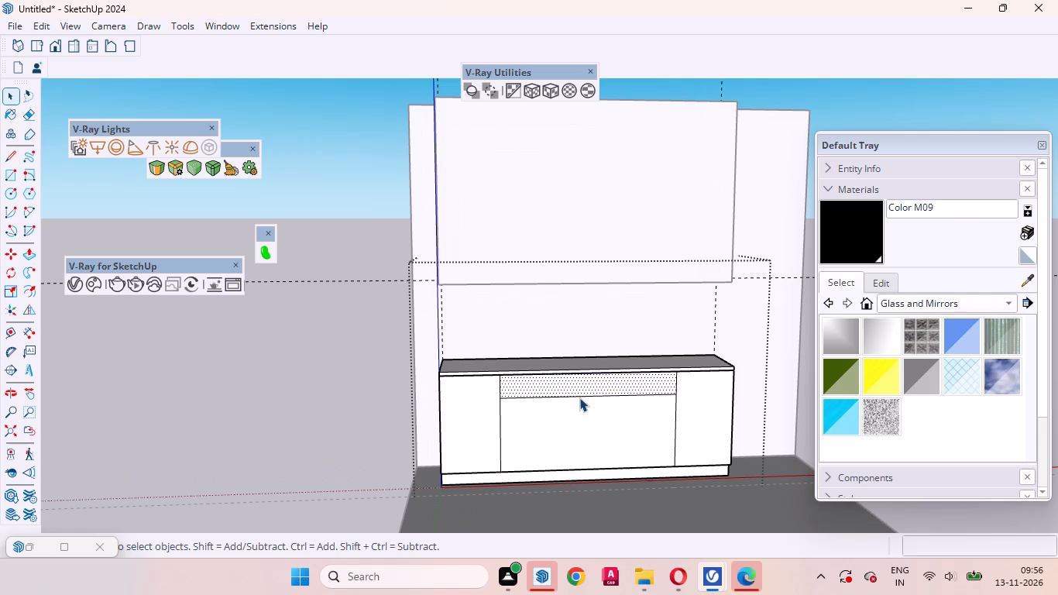
click(579, 397)
right_click(577, 397)
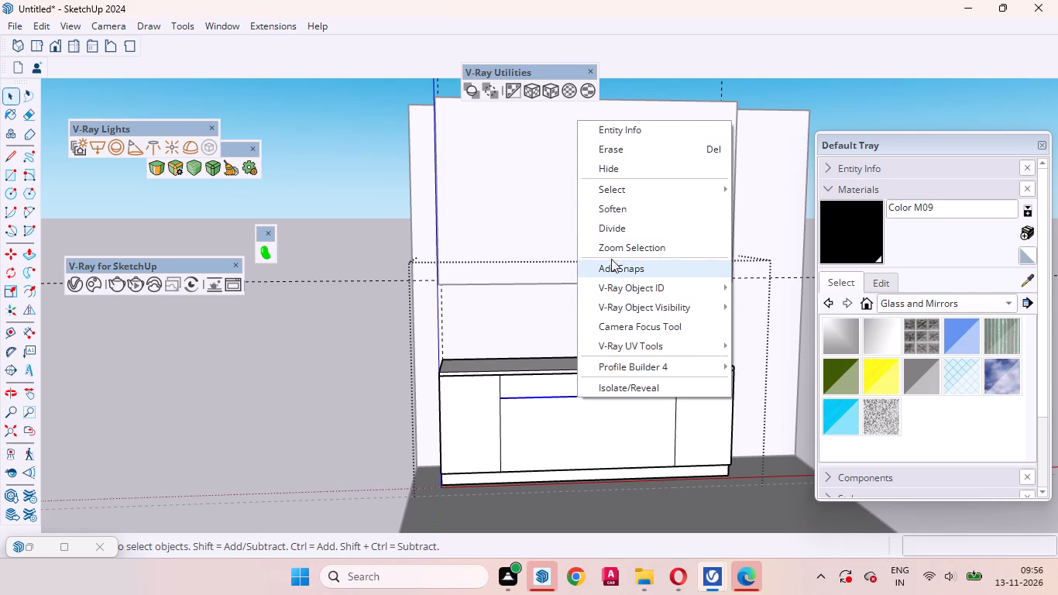
click(606, 226)
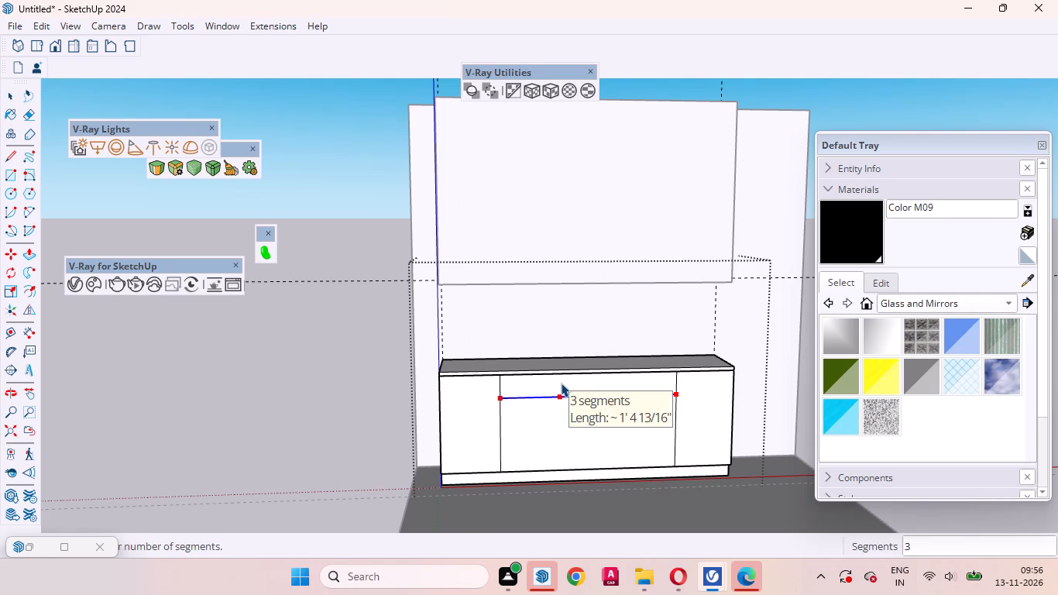
click(561, 383)
Draw two vertical lines from the horizontal line's division points down to the bottom edge of the cabinet front, forming three lower door panels.
key(l)
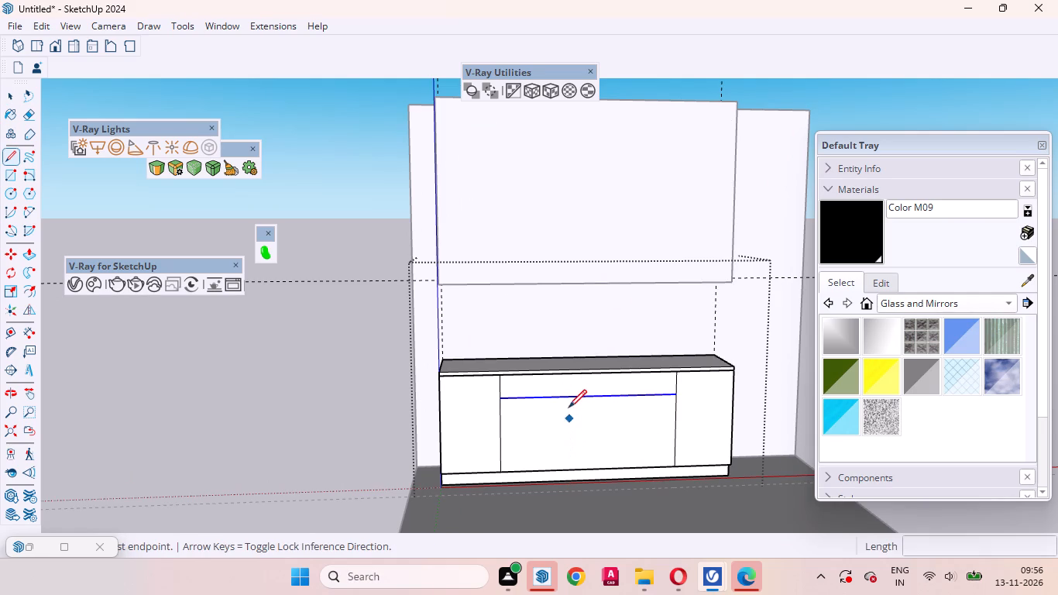
click(564, 397)
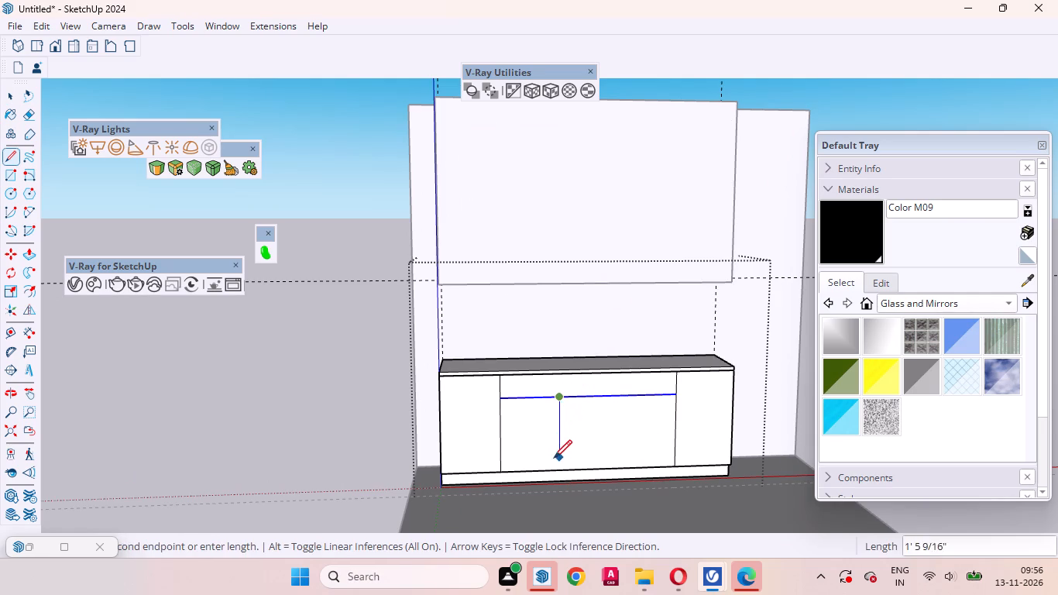
click(557, 467)
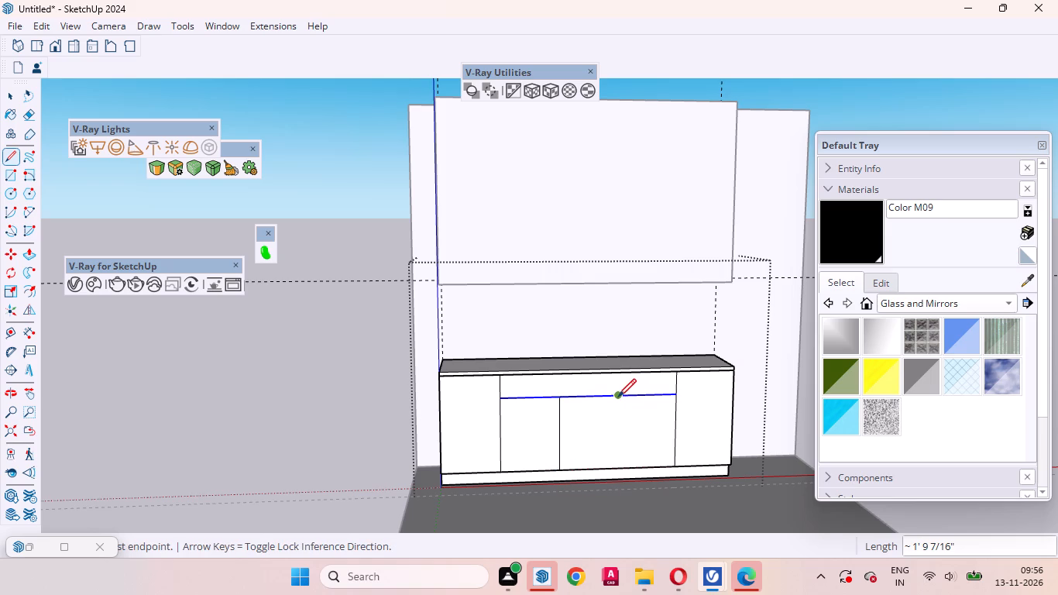
click(618, 397)
click(617, 464)
key(space)
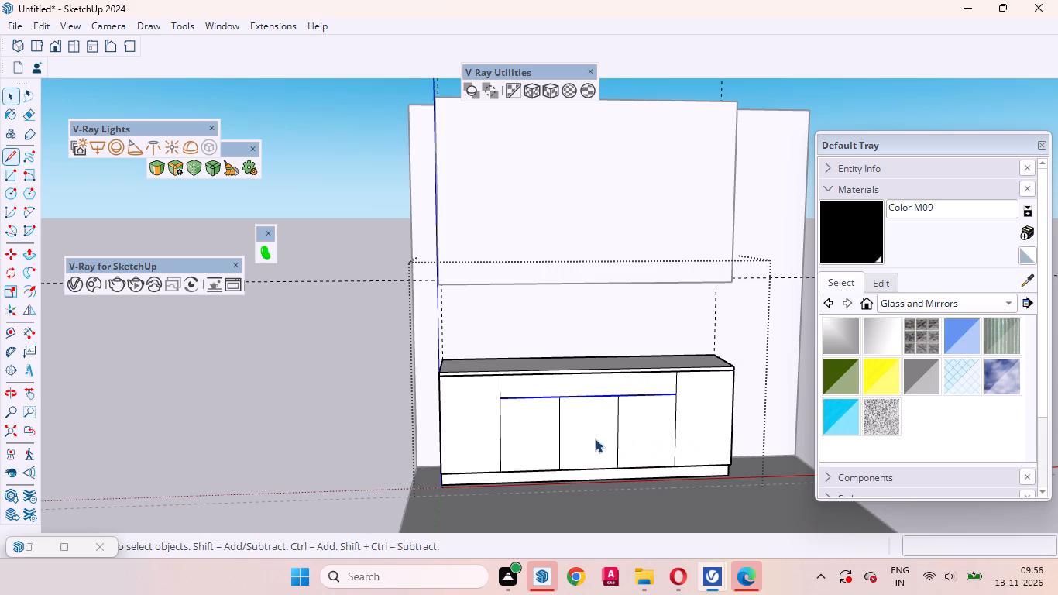
Draw a vertical line about 6 9/16" long from the horizontal line's midpoint to the front's top edge, and close the base cabinet group.
click(587, 435)
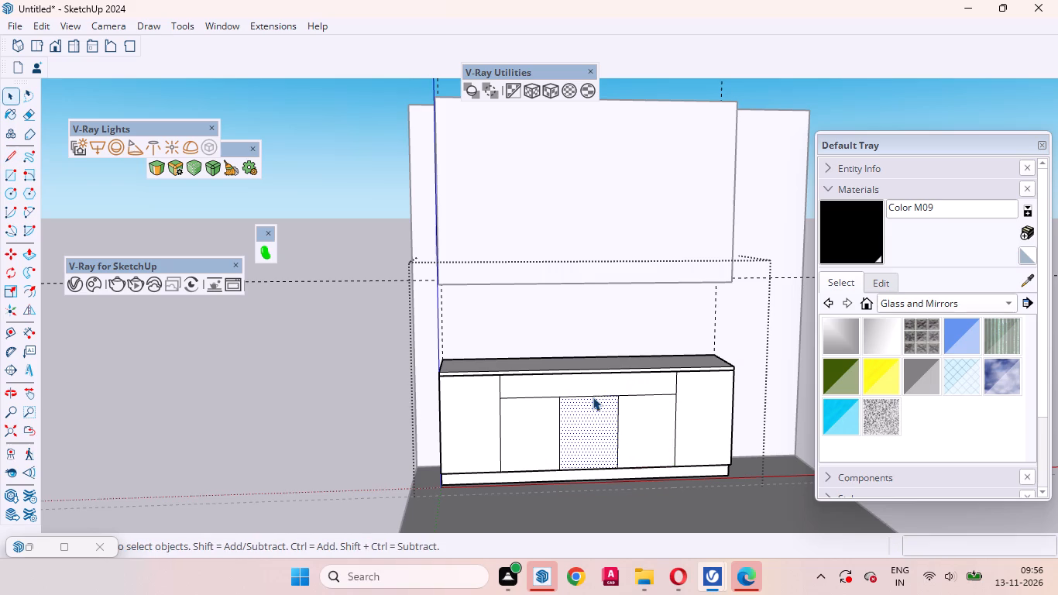
key(l)
click(589, 397)
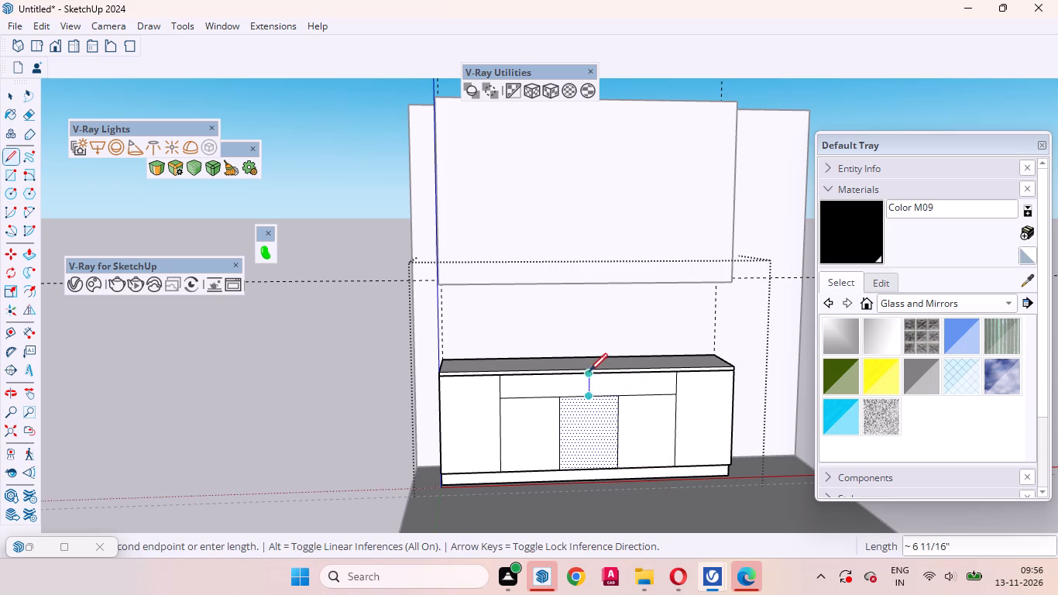
scroll(589, 370, up, 13)
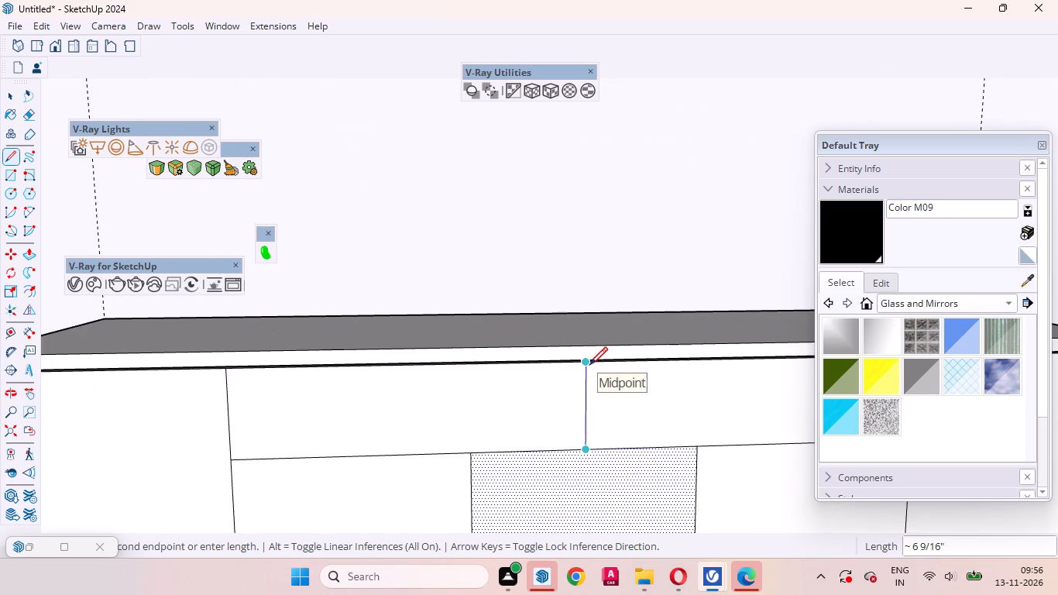
click(589, 365)
key(space)
click(535, 424)
scroll(603, 368, down, 9)
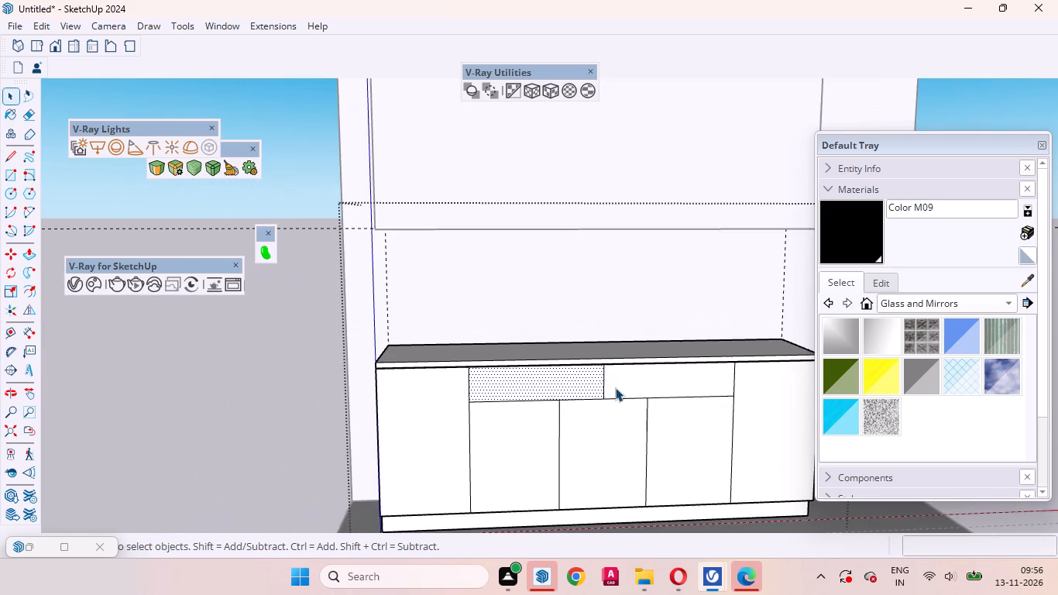
scroll(615, 387, down, 4)
click(356, 411)
Delete the two horizontal guide lines running along the floor near the base cabinet.
scroll(644, 429, up, 1)
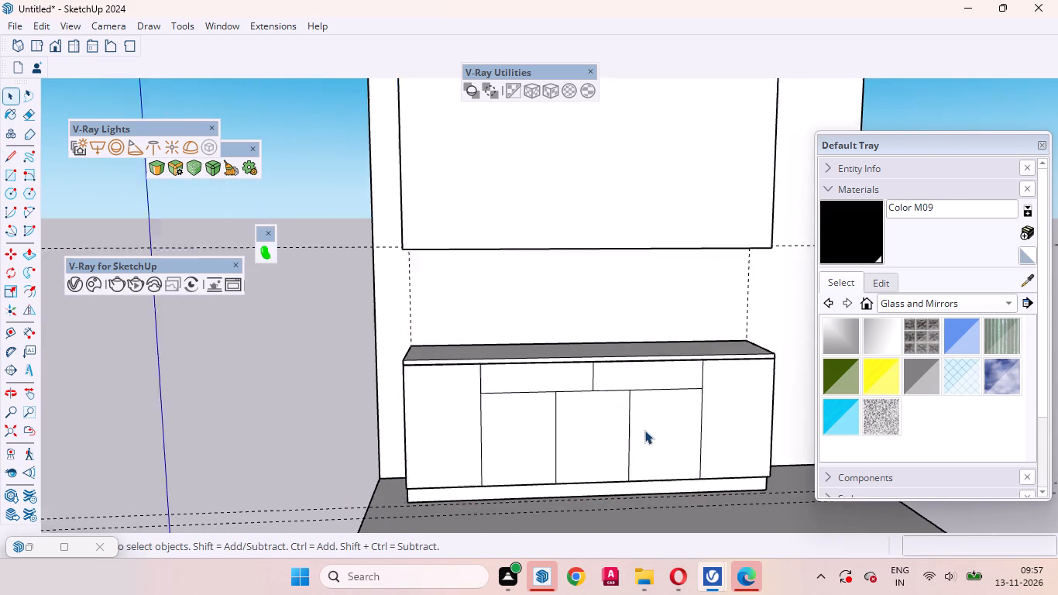
scroll(644, 430, up, 1)
scroll(326, 424, down, 2)
scroll(328, 423, up, 1)
scroll(333, 418, down, 6)
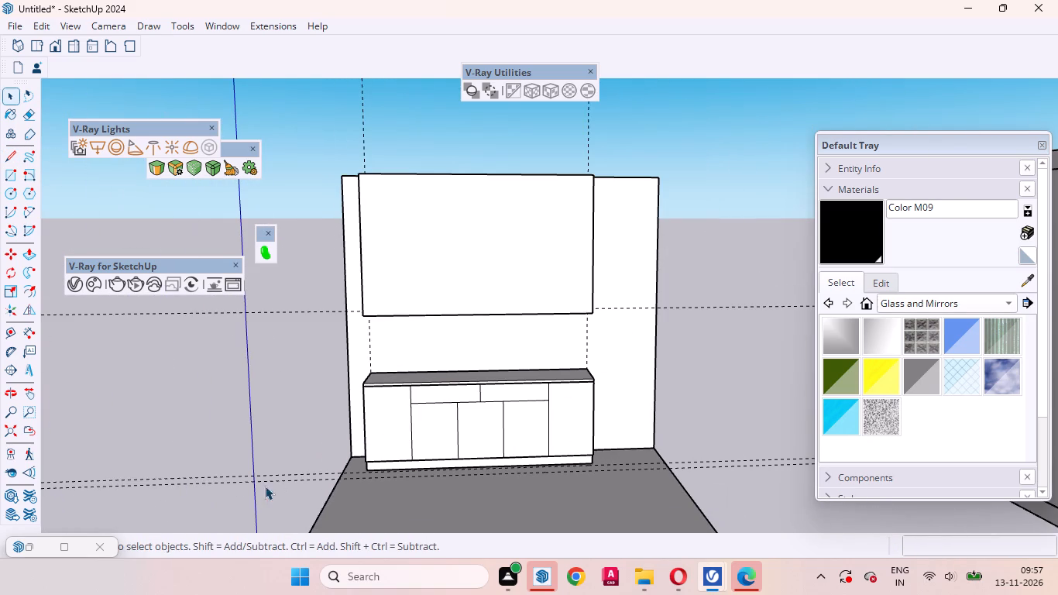
drag(228, 494, 141, 363)
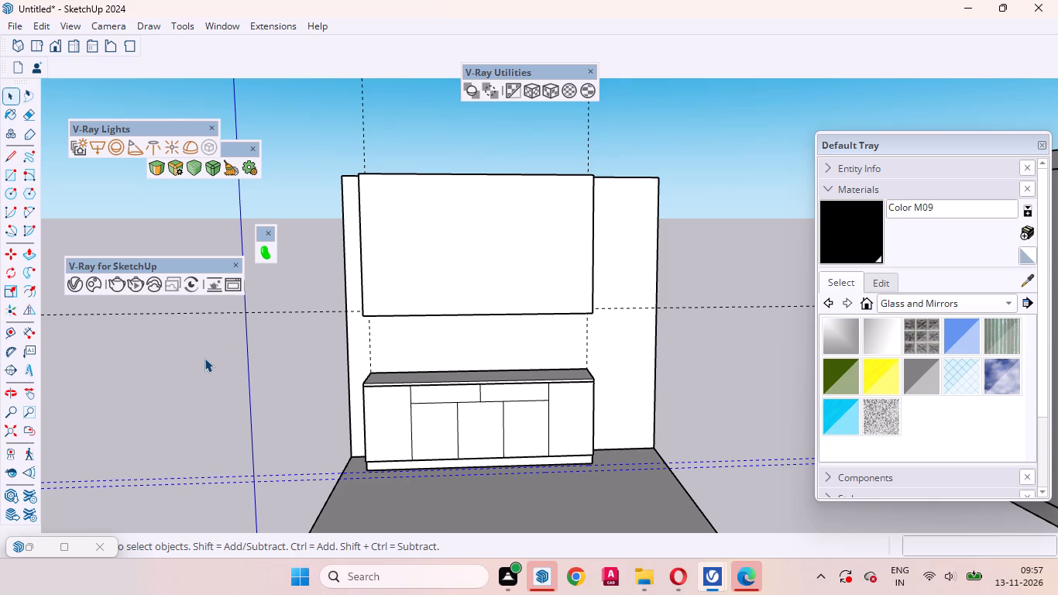
key(Delete)
Open the base cabinet group for editing again.
scroll(412, 439, up, 7)
click(371, 425)
middle_drag(382, 422, 531, 414)
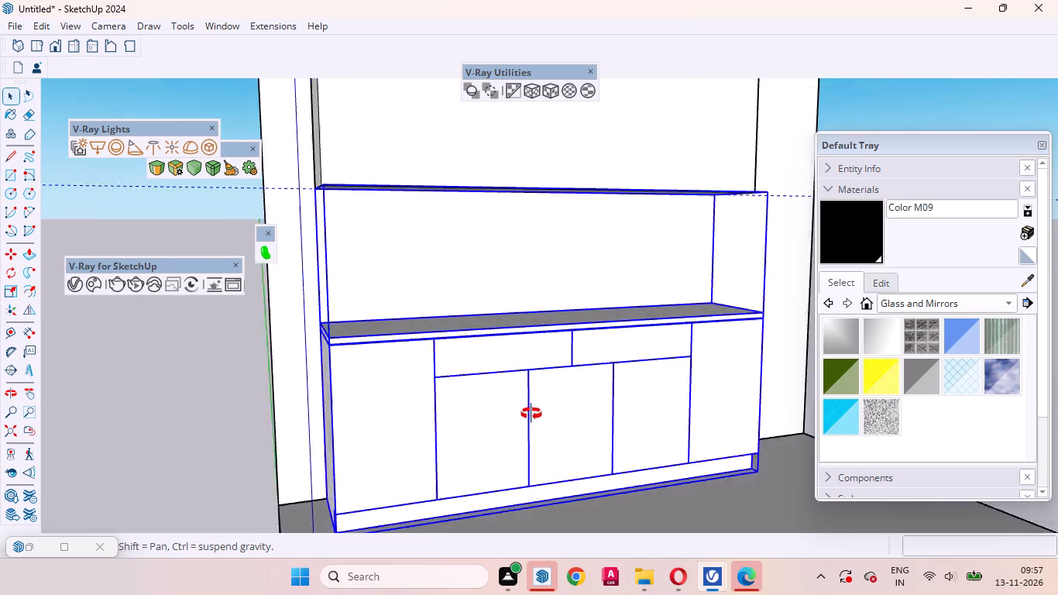
middle_drag(531, 414, 476, 452)
double_click(387, 433)
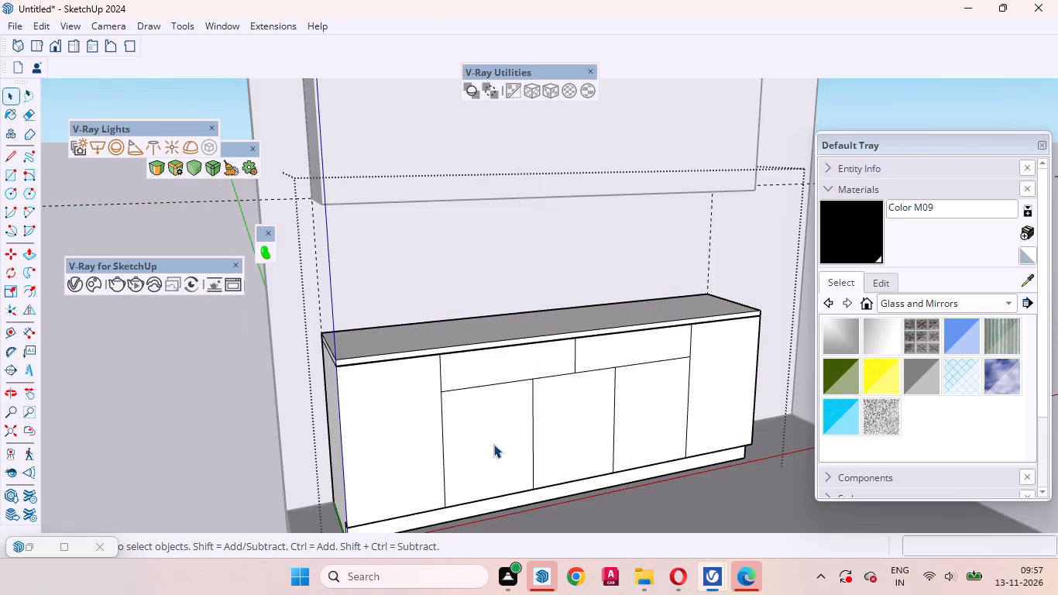
Copy all the vertical divider lines on the base cabinet front 3 mm to the right to form narrow gaps between panels.
middle_drag(479, 458, 433, 461)
scroll(417, 448, up, 1)
click(421, 420)
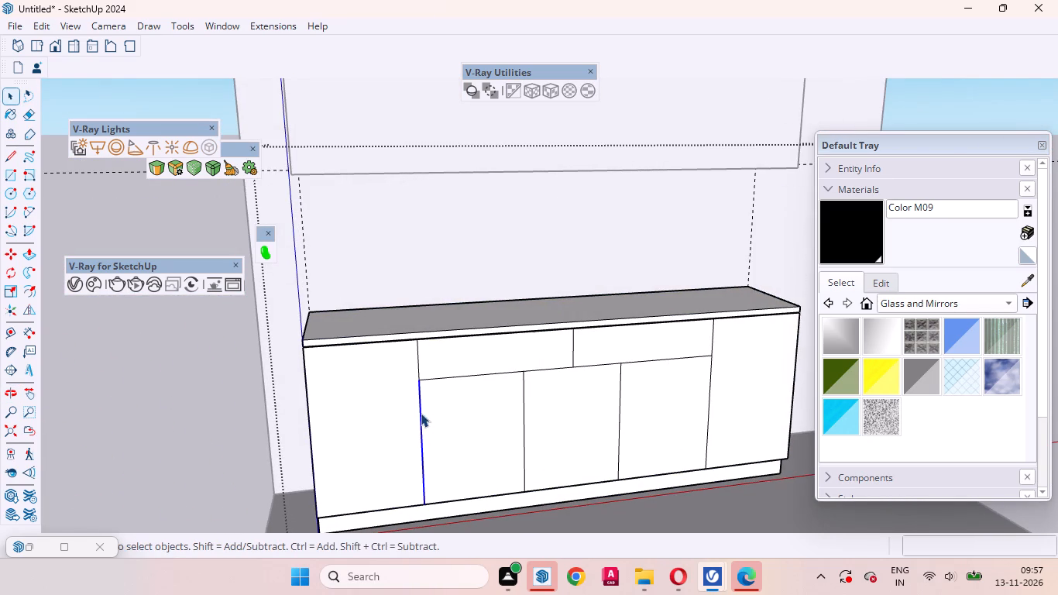
ctrl+click(417, 356)
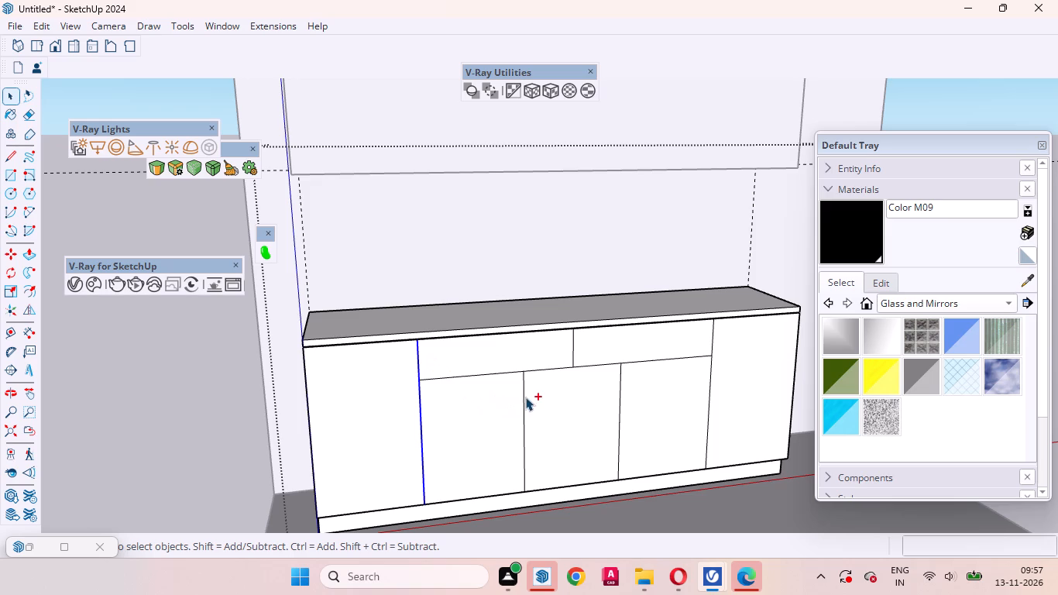
ctrl+click(524, 395)
ctrl+click(574, 342)
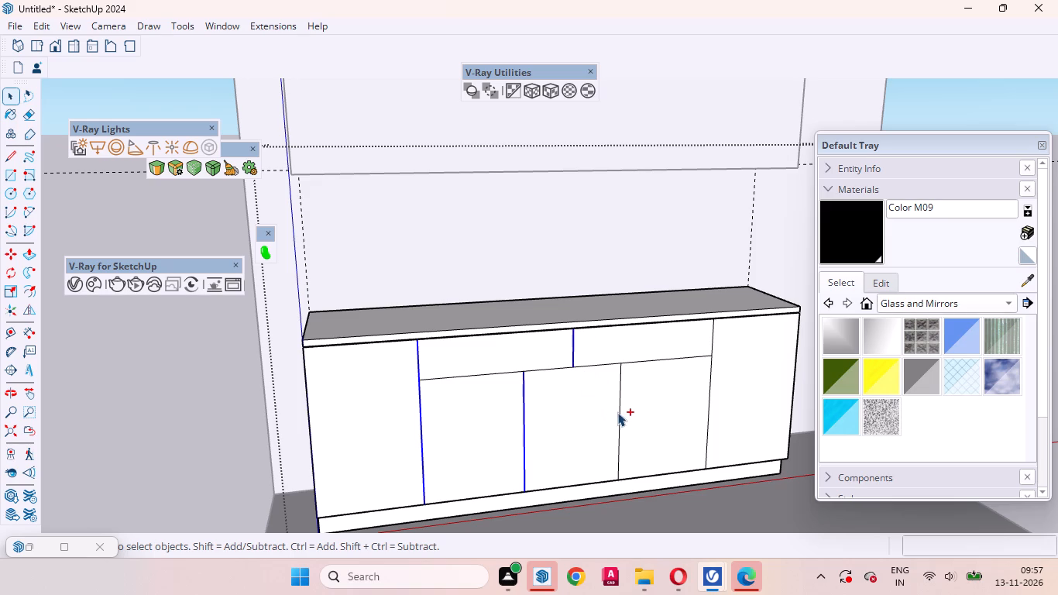
ctrl+click(620, 407)
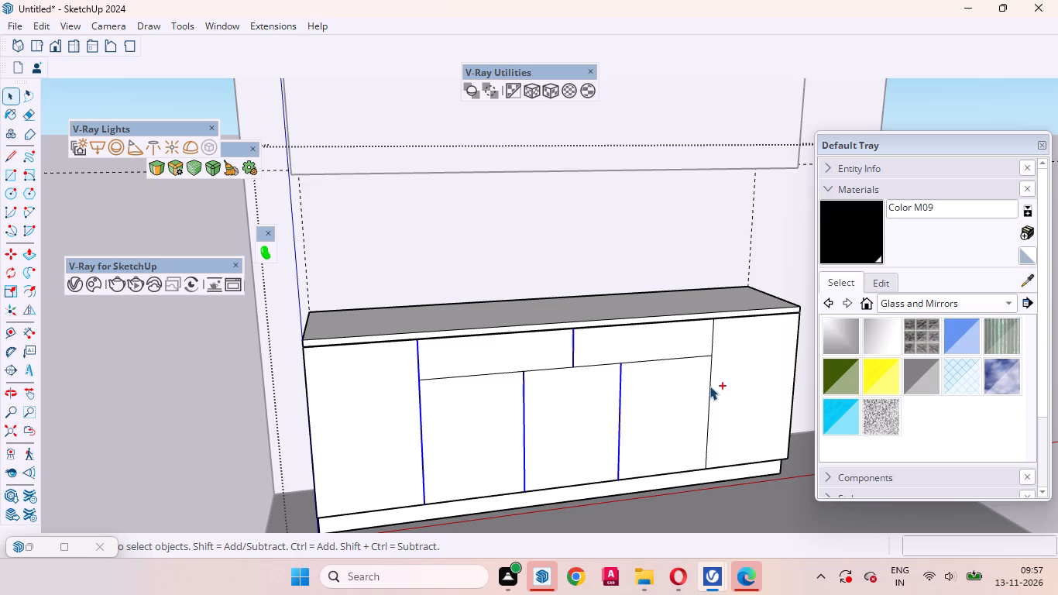
ctrl+click(709, 386)
ctrl+click(711, 341)
scroll(451, 445, down, 3)
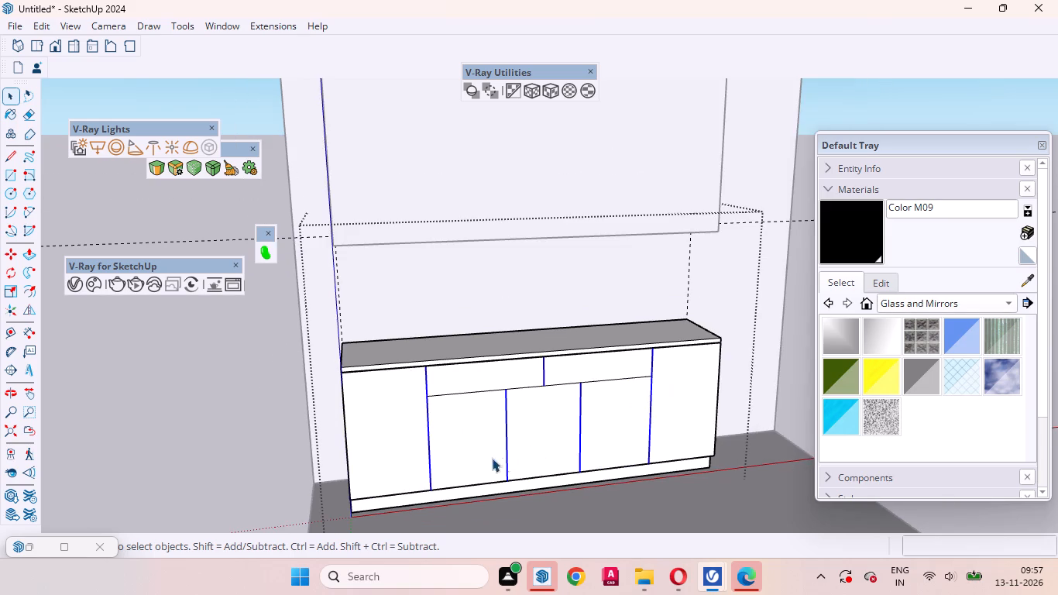
middle_drag(463, 447, 414, 426)
key(m)
scroll(520, 417, up, 5)
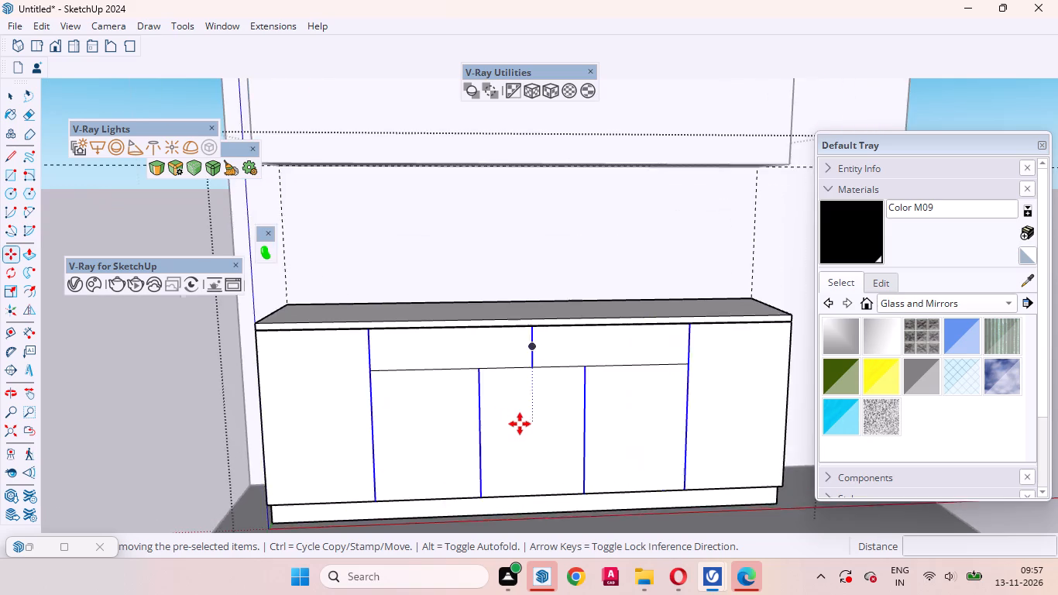
scroll(520, 424, up, 1)
click(510, 448)
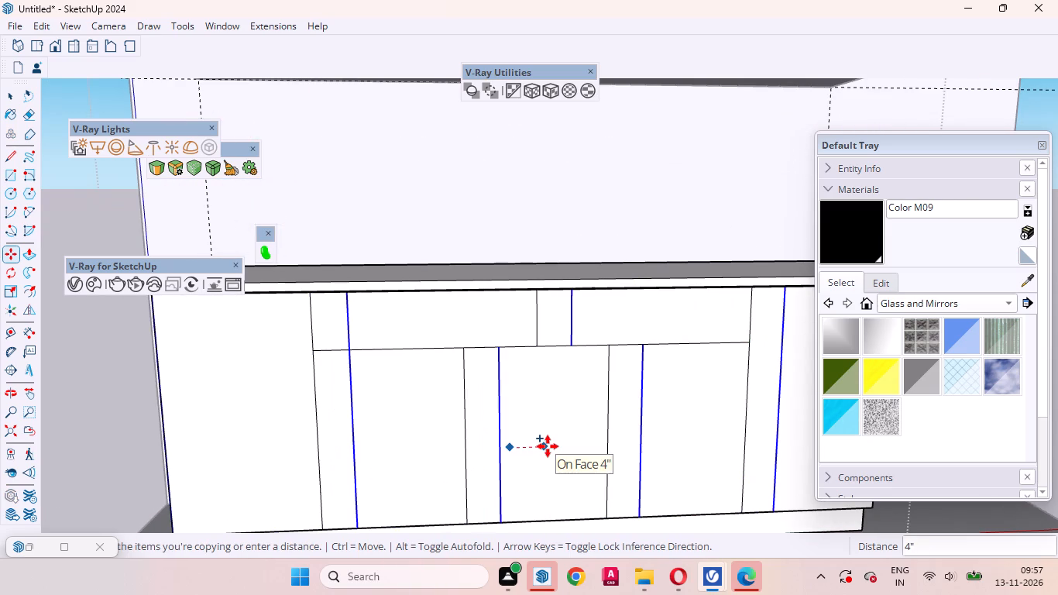
text(3mm)
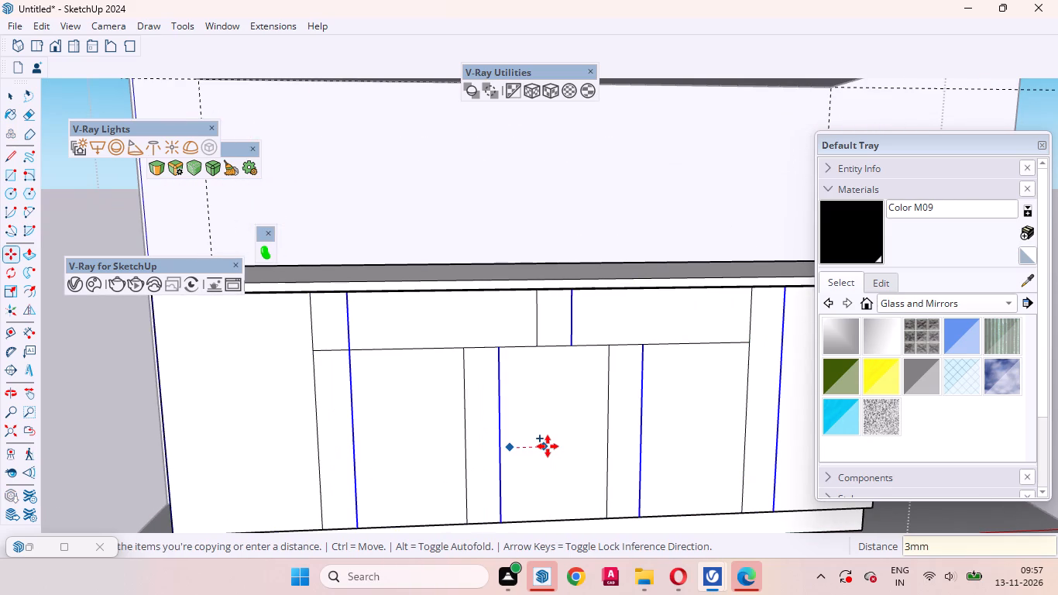
key(Return)
key(space)
Copy all segments of the horizontal divider line between the drawers and doors 3 mm upward to form a gap.
scroll(367, 357, up, 7)
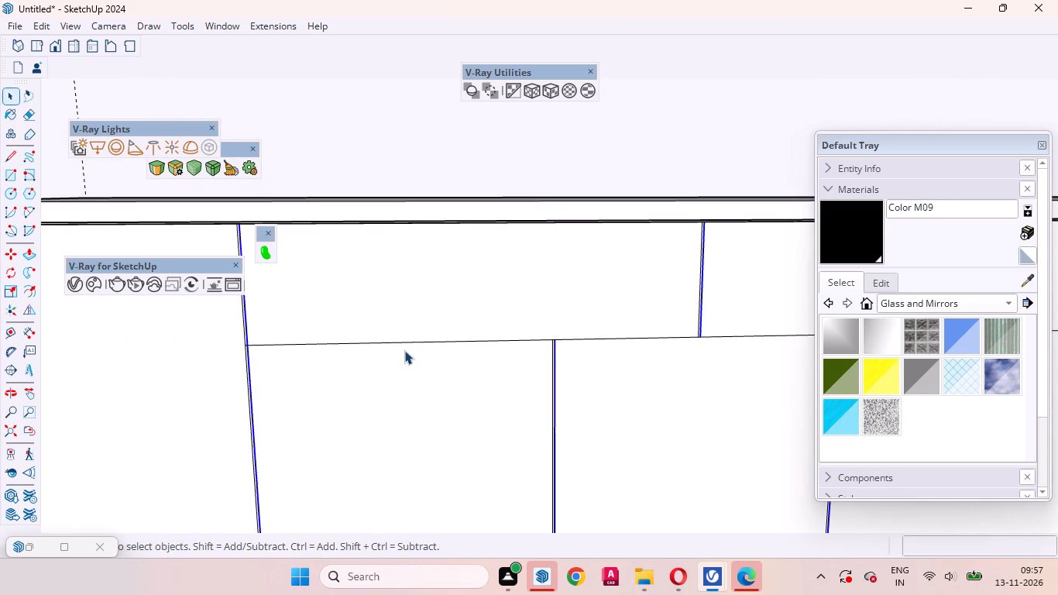
click(411, 342)
ctrl+click(580, 339)
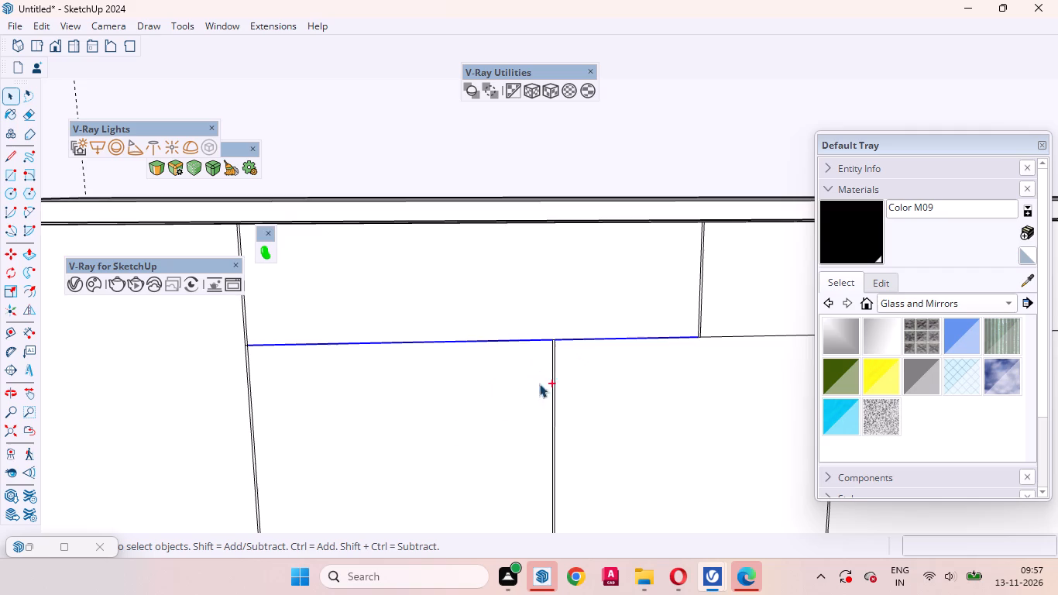
ctrl+scroll(407, 439, down, 4)
ctrl+click(642, 366)
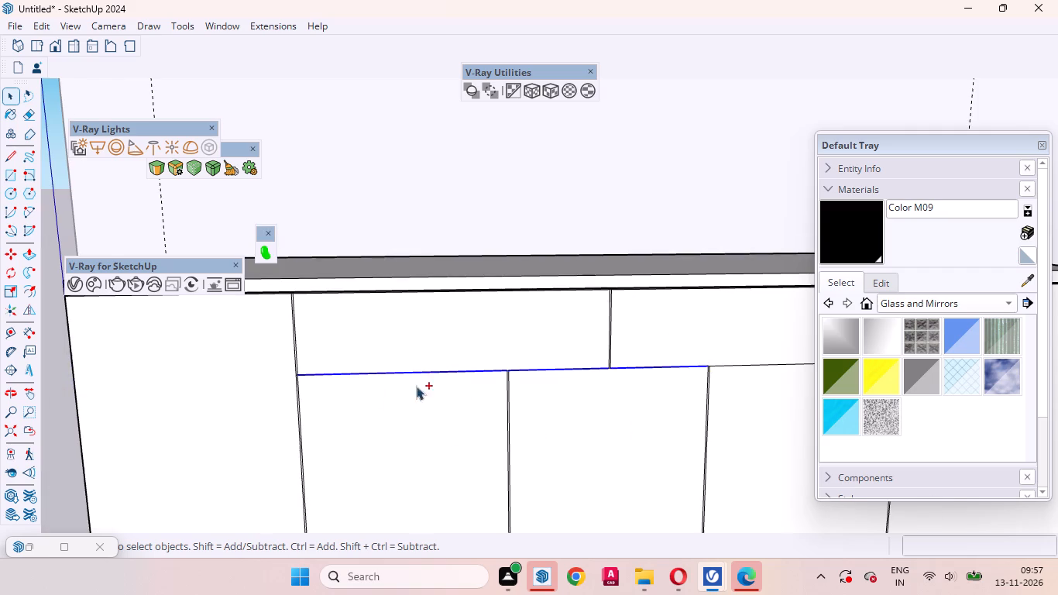
ctrl+scroll(344, 394, down, 4)
ctrl+click(640, 376)
ctrl+scroll(548, 377, up, 4)
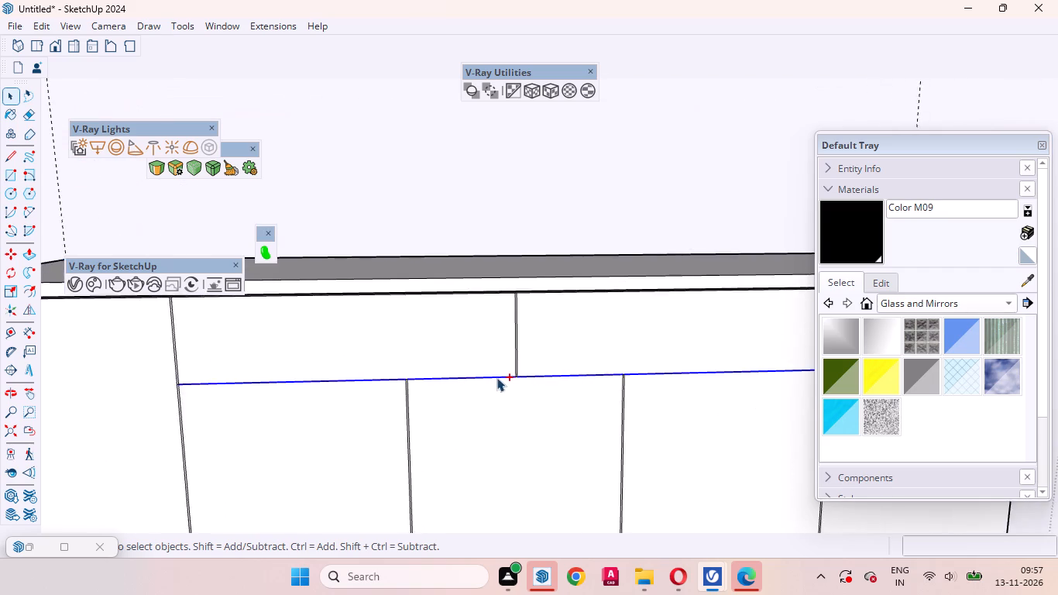
ctrl+scroll(496, 377, up, 13)
ctrl+scroll(562, 411, down, 5)
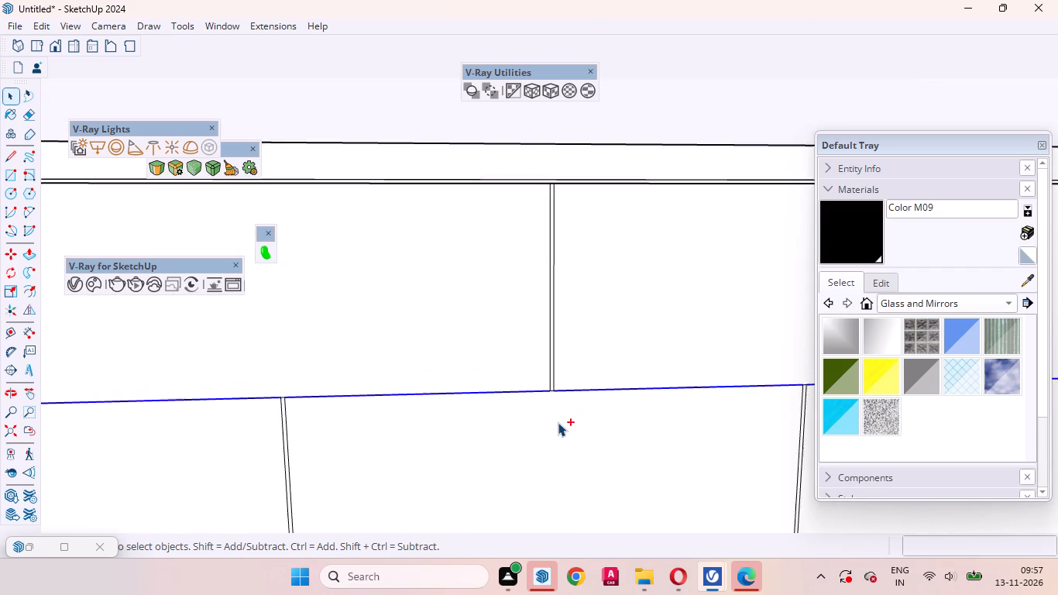
ctrl+scroll(558, 422, down, 17)
ctrl+scroll(488, 353, up, 1)
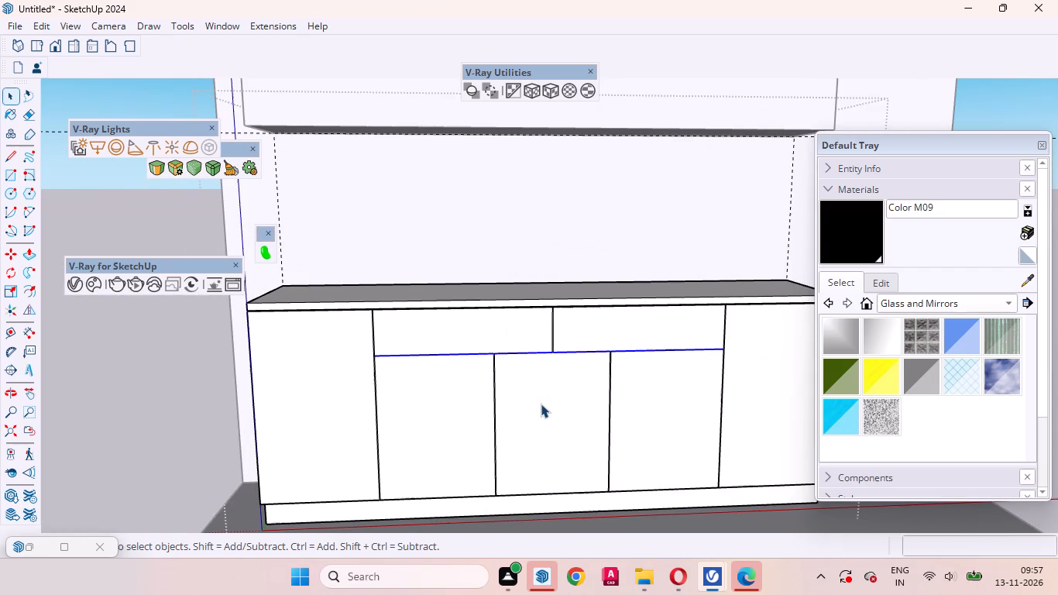
key(m)
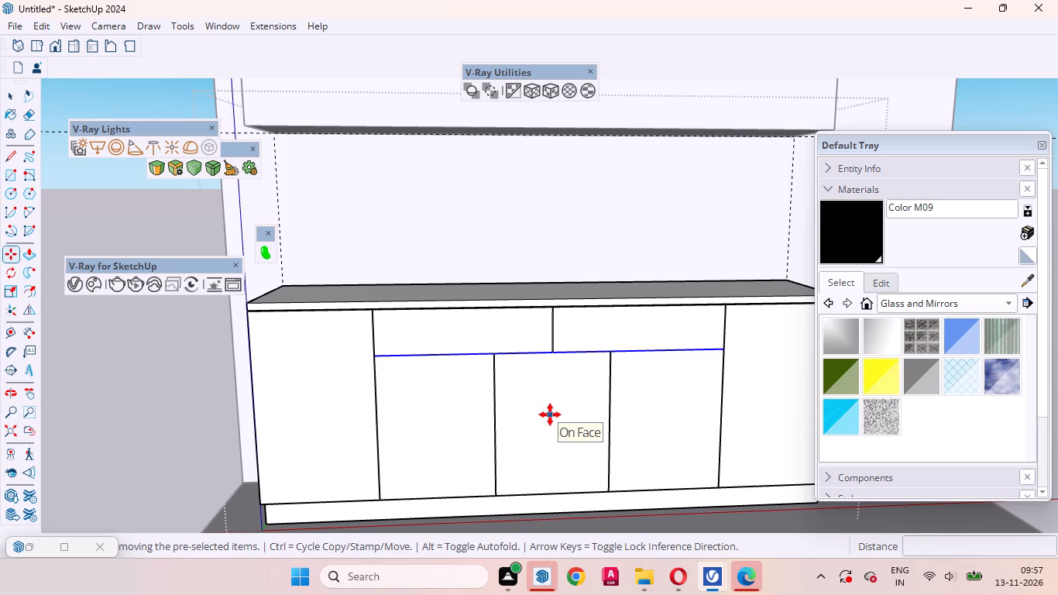
click(550, 414)
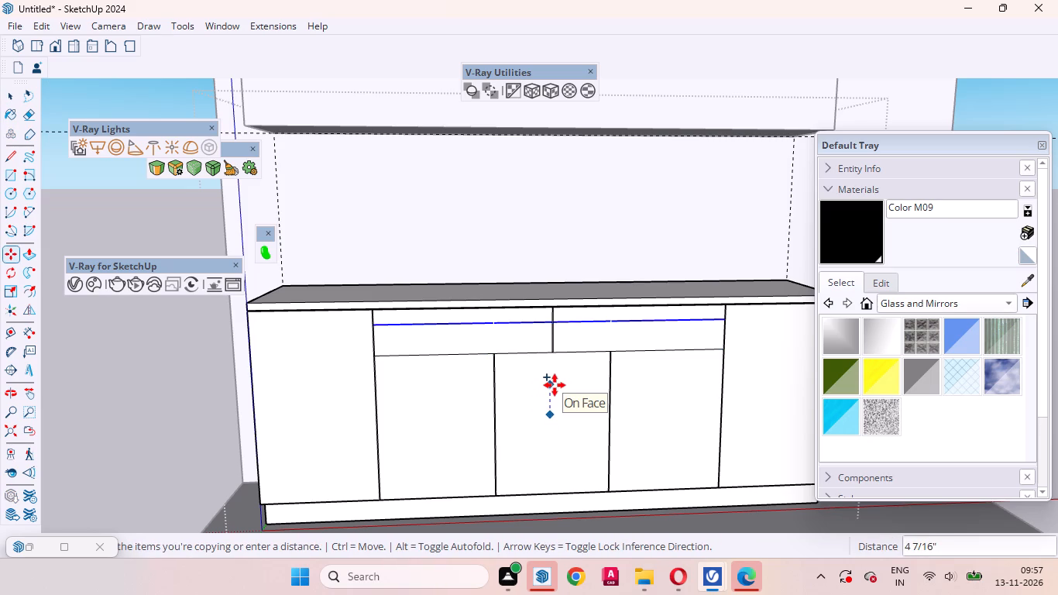
text(3mm)
key(Return)
key(space)
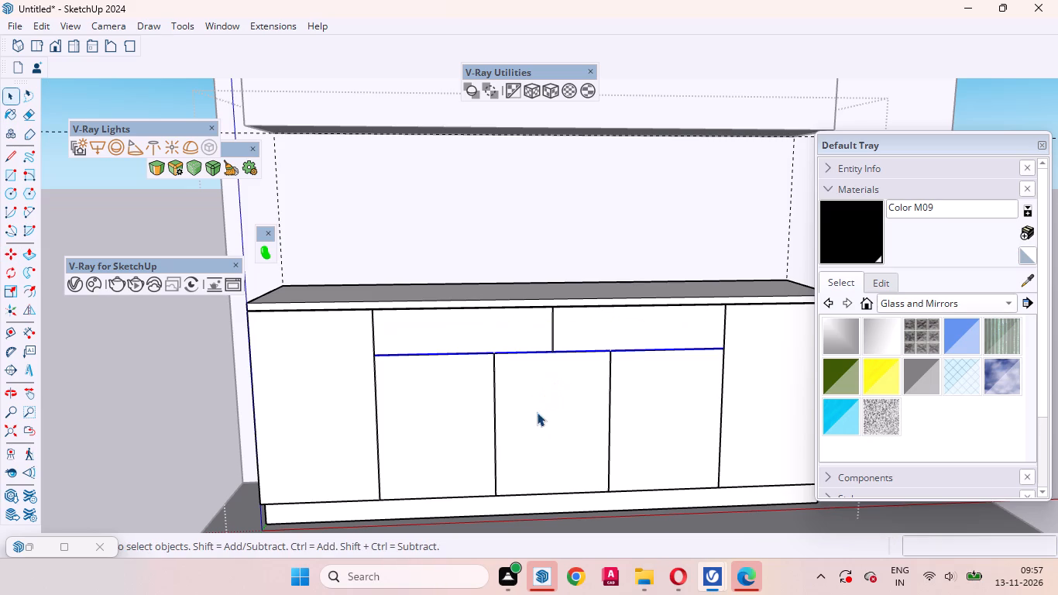
scroll(356, 346, up, 19)
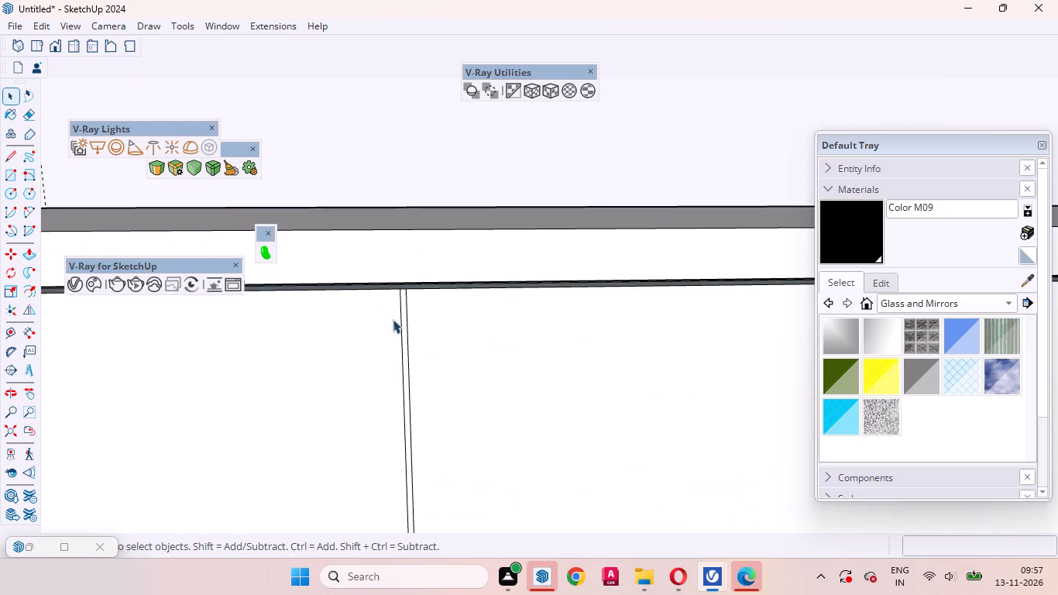
Push the narrow strip of the leftmost vertical gap, beside the drawer, 18 mm into the base cabinet front.
scroll(393, 319, up, 3)
click(407, 313)
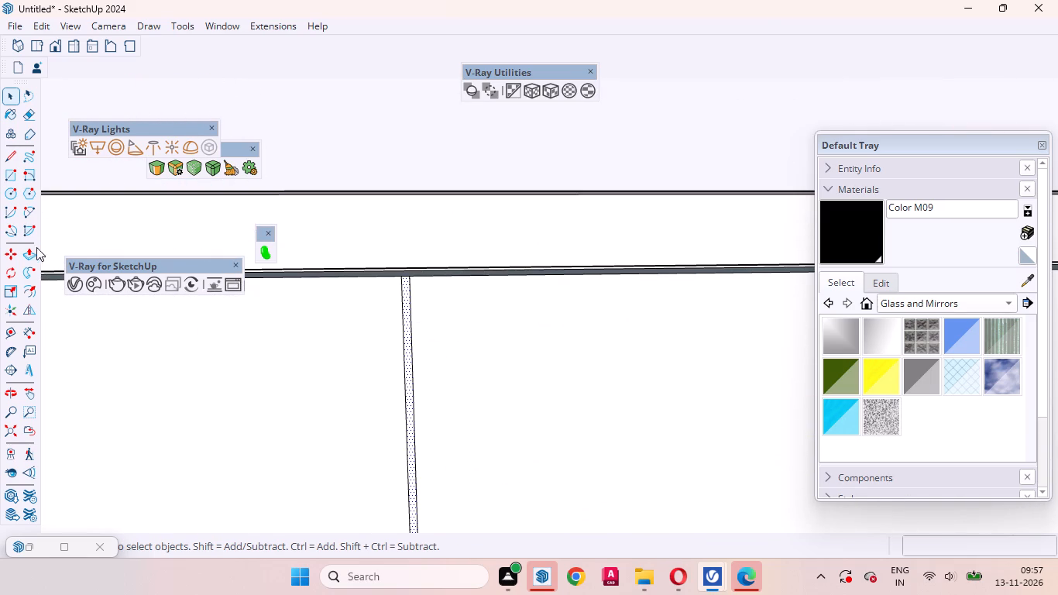
click(34, 248)
scroll(414, 287, up, 7)
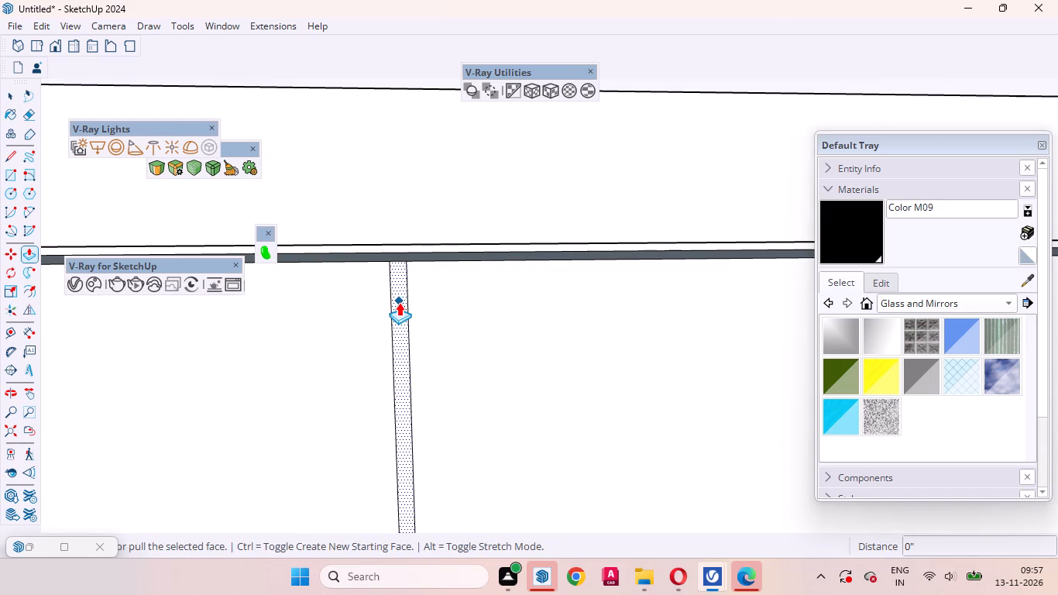
click(399, 302)
text(3mm)
key(BackSpace)
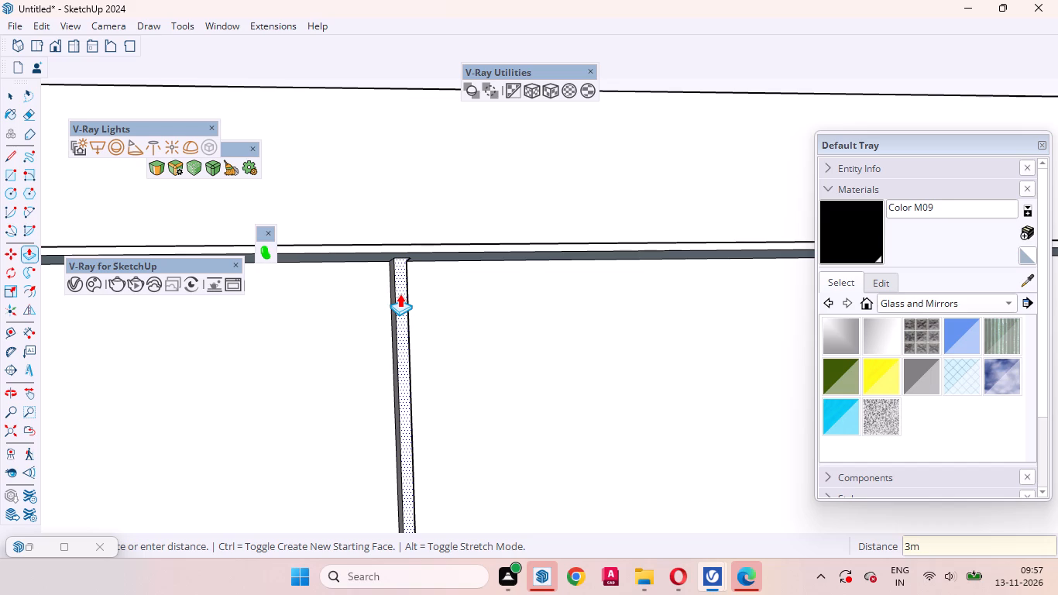
key(BackSpace)
key(BackSpace)
text(18mm)
key(Return)
Repeat the same push depth on the lower part of the leftmost vertical gap strip, beside the first door.
scroll(424, 322, down, 10)
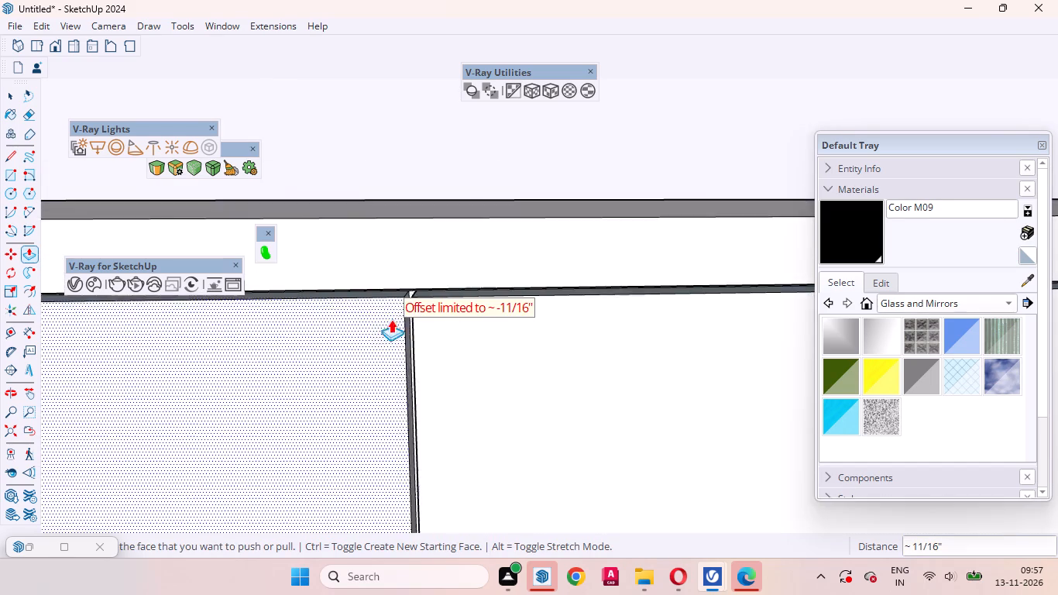
scroll(391, 319, down, 15)
scroll(423, 433, up, 15)
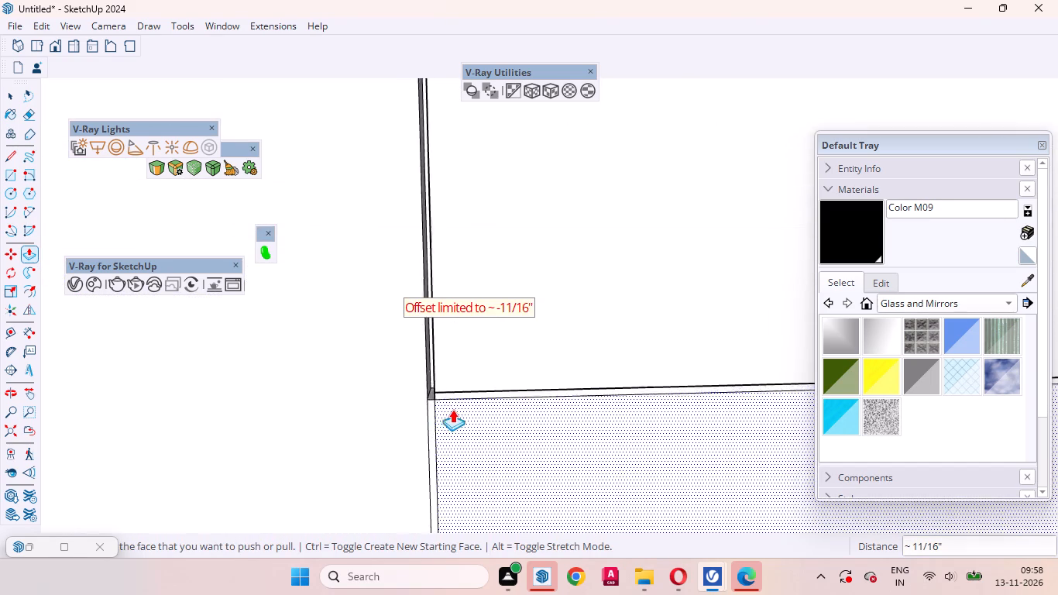
scroll(452, 409, up, 10)
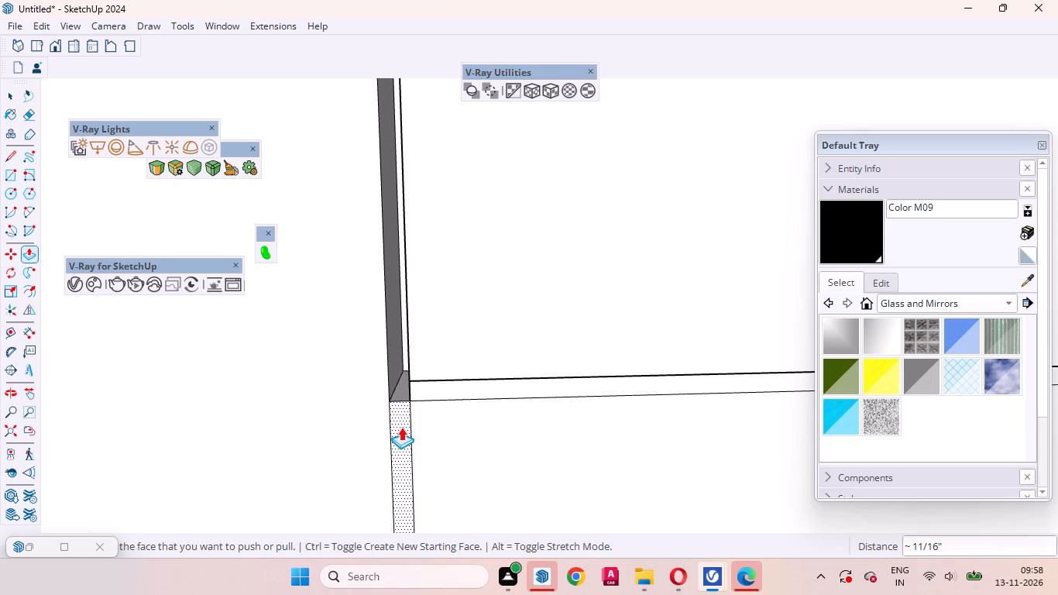
double_click(401, 427)
scroll(397, 379, down, 14)
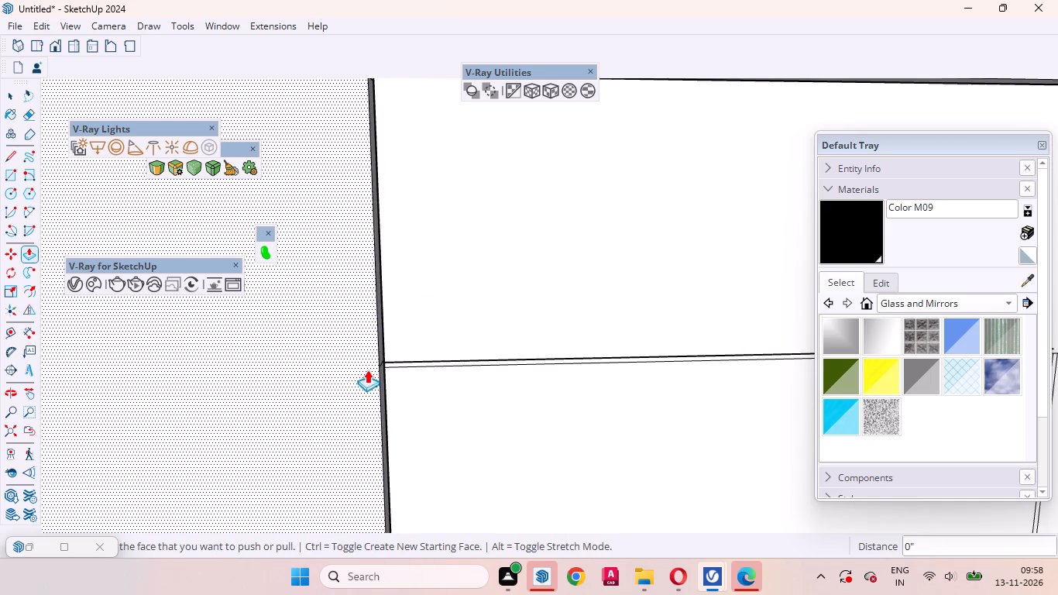
scroll(367, 370, down, 17)
scroll(564, 382, up, 7)
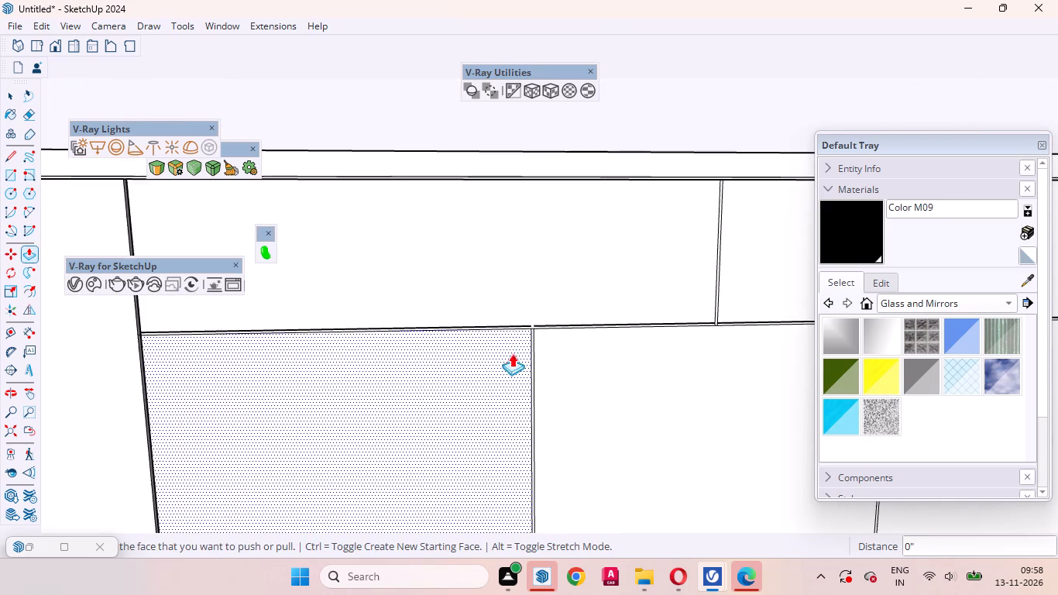
scroll(512, 353, up, 12)
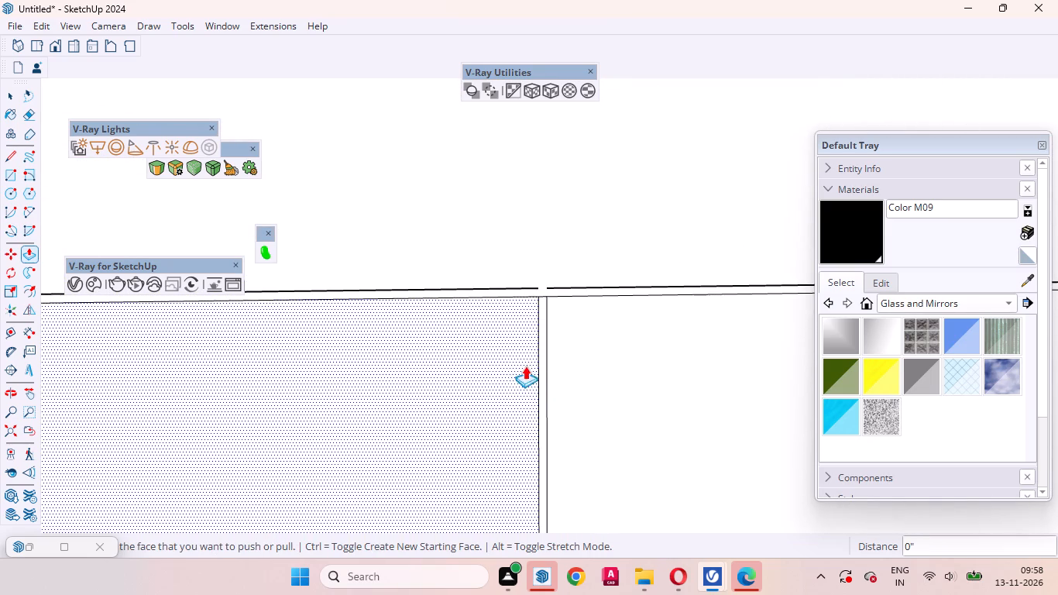
key(space)
Erase all four segments of the upper line of the horizontal gap between the drawers and doors.
scroll(520, 333, down, 15)
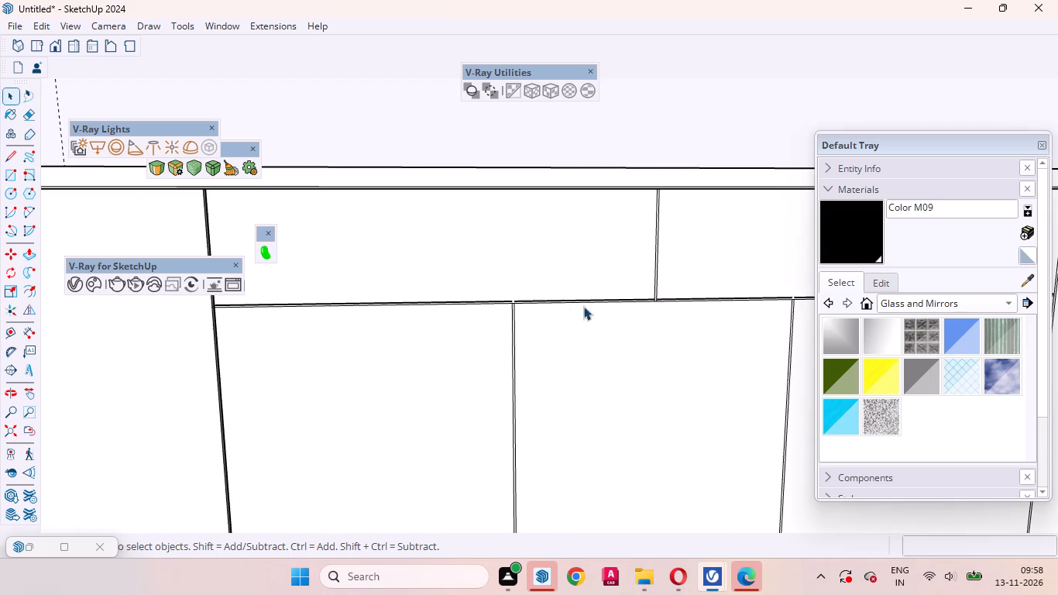
scroll(633, 311, up, 4)
ctrl+click(574, 294)
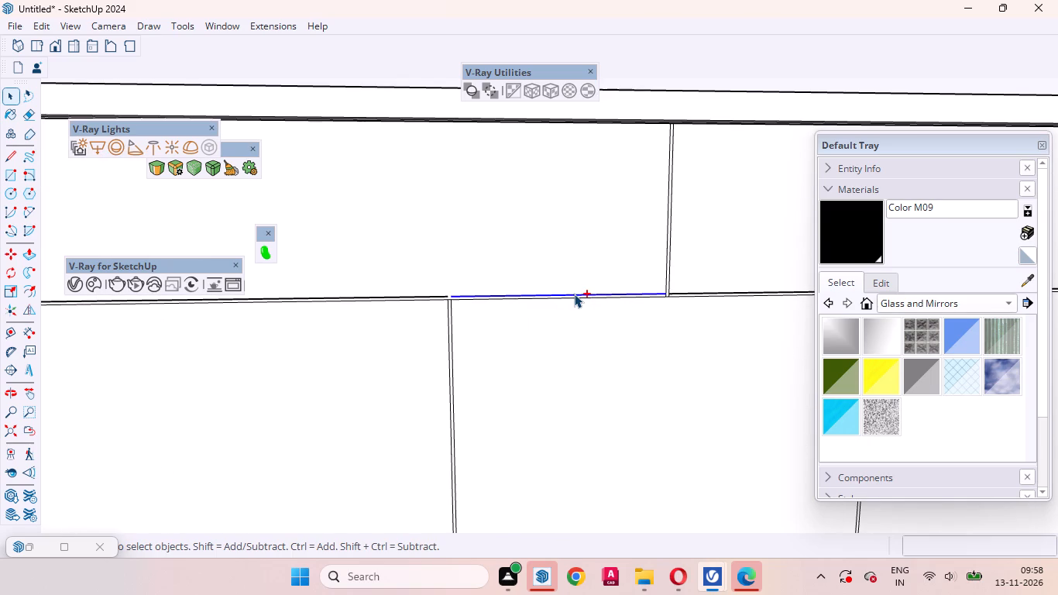
right_click(574, 294)
click(622, 318)
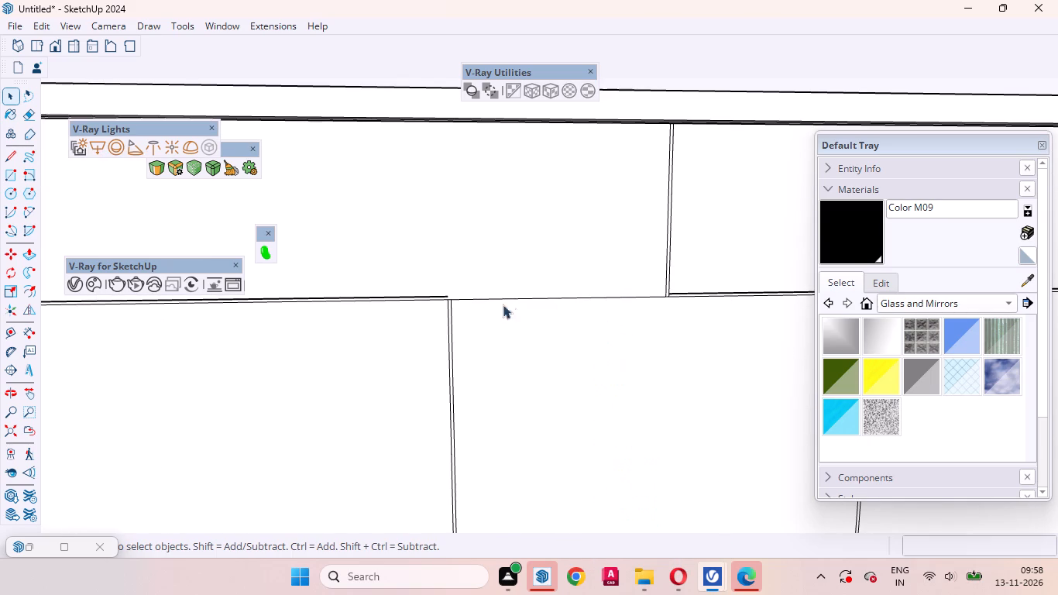
click(427, 294)
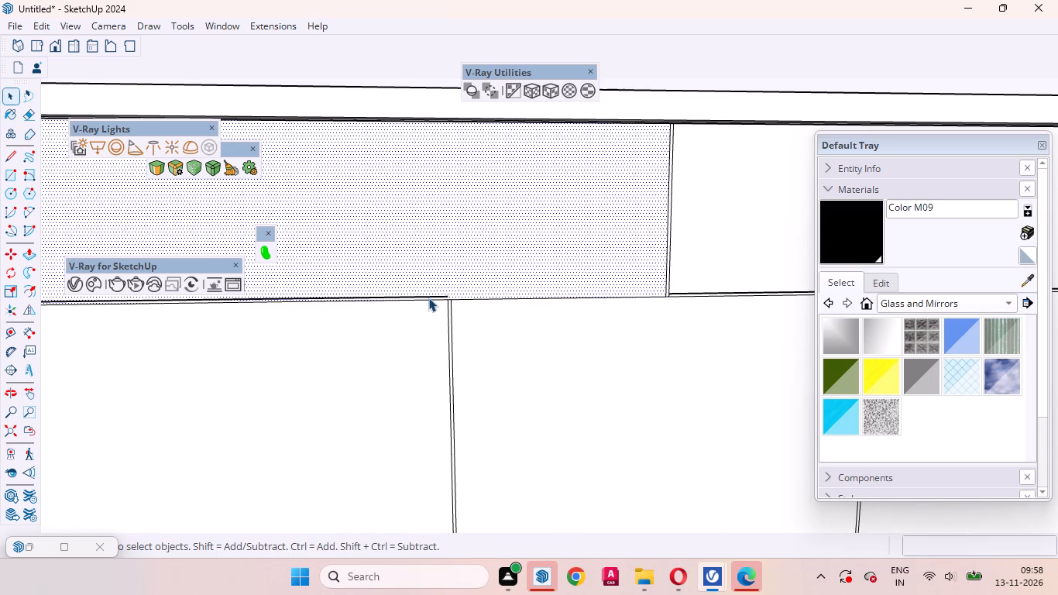
click(428, 297)
right_click(429, 297)
click(455, 324)
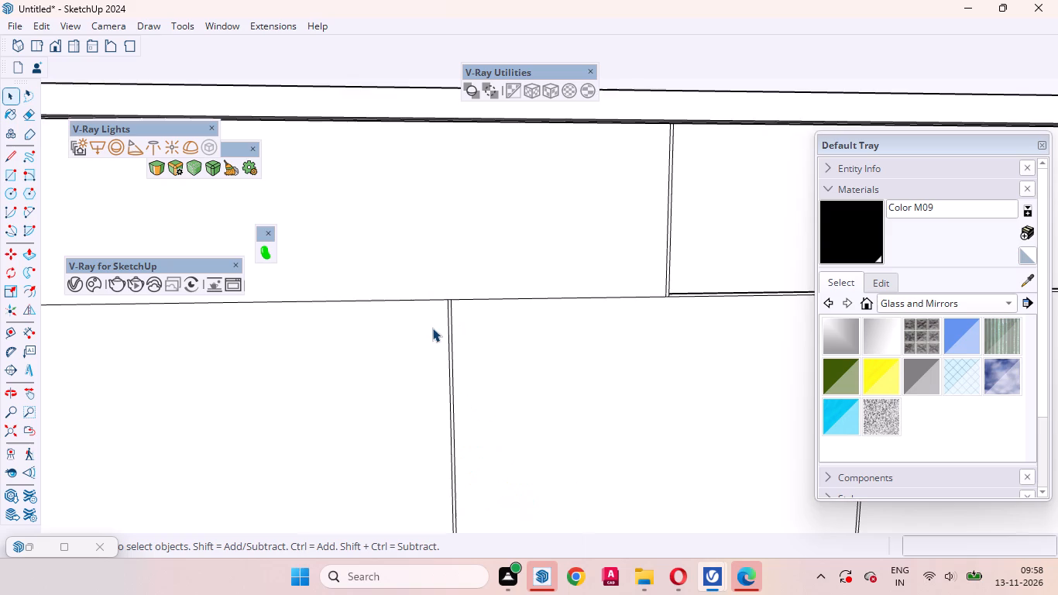
scroll(431, 334, down, 10)
scroll(594, 304, up, 10)
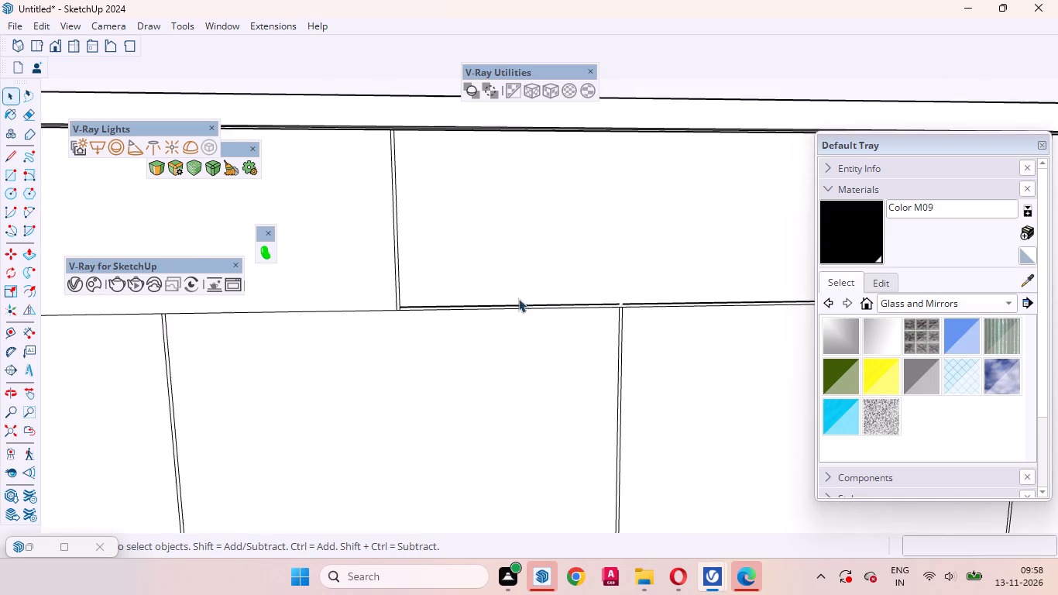
scroll(518, 298, up, 2)
click(476, 308)
right_click(476, 308)
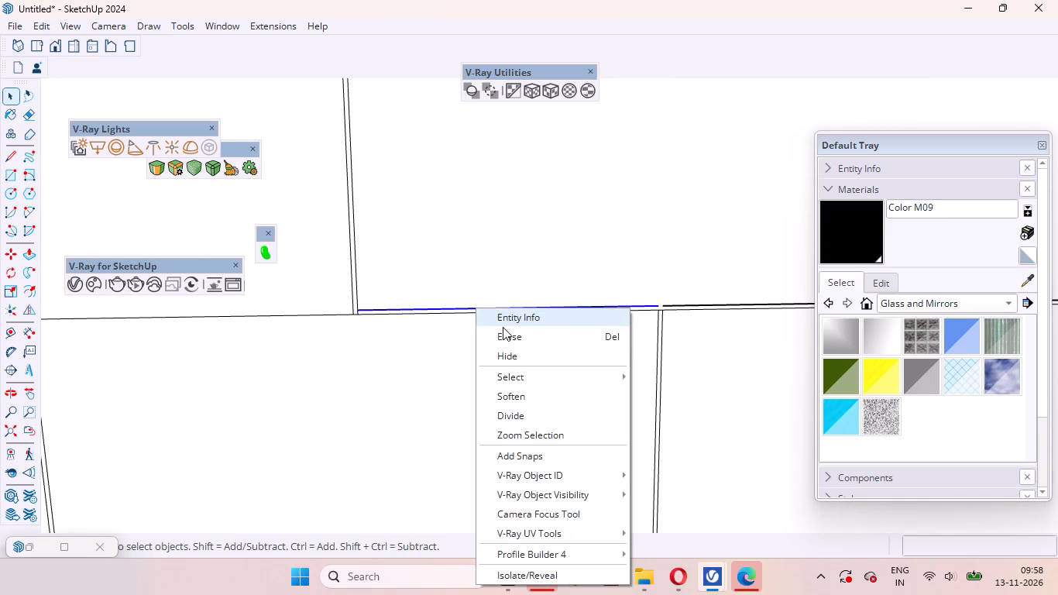
click(506, 335)
click(698, 304)
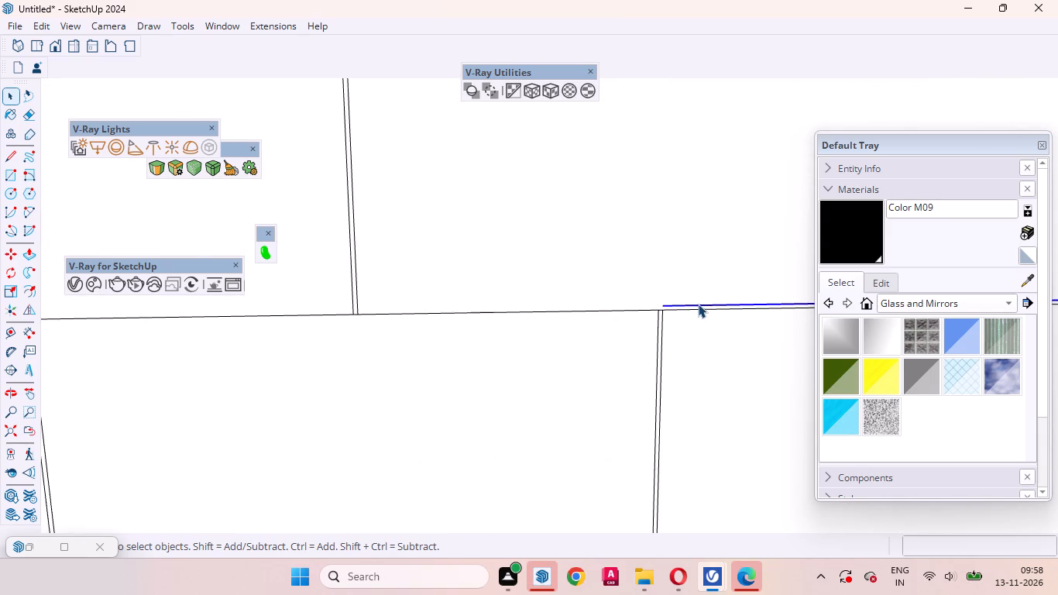
right_click(698, 304)
click(721, 333)
Copy all four segments of the remaining horizontal divider line between the drawers and doors 3 mm upward.
scroll(651, 342, down, 7)
scroll(581, 311, up, 1)
scroll(581, 311, down, 2)
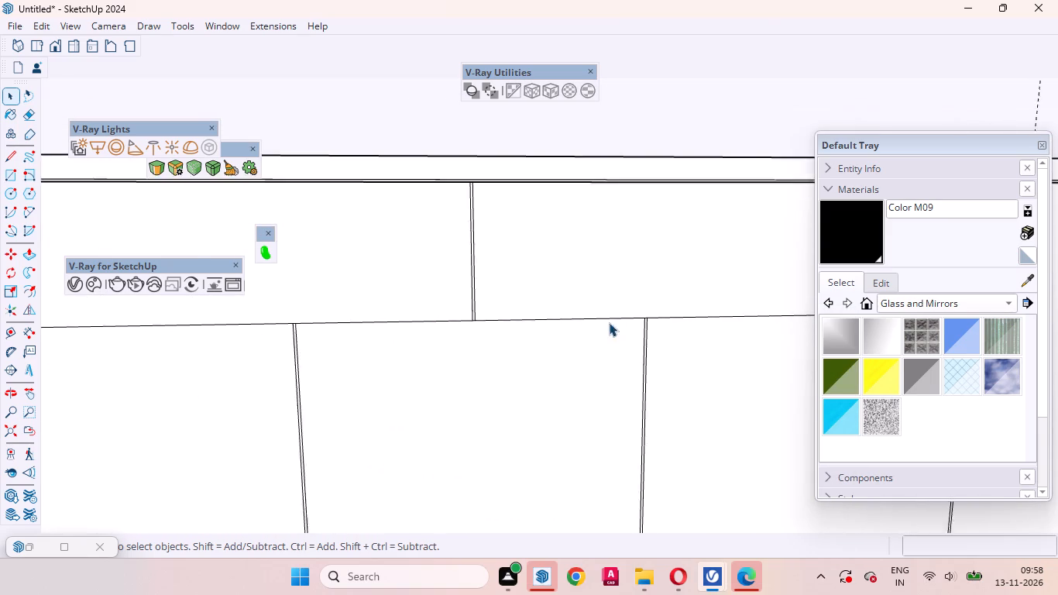
scroll(609, 322, down, 9)
ctrl+scroll(447, 325, up, 4)
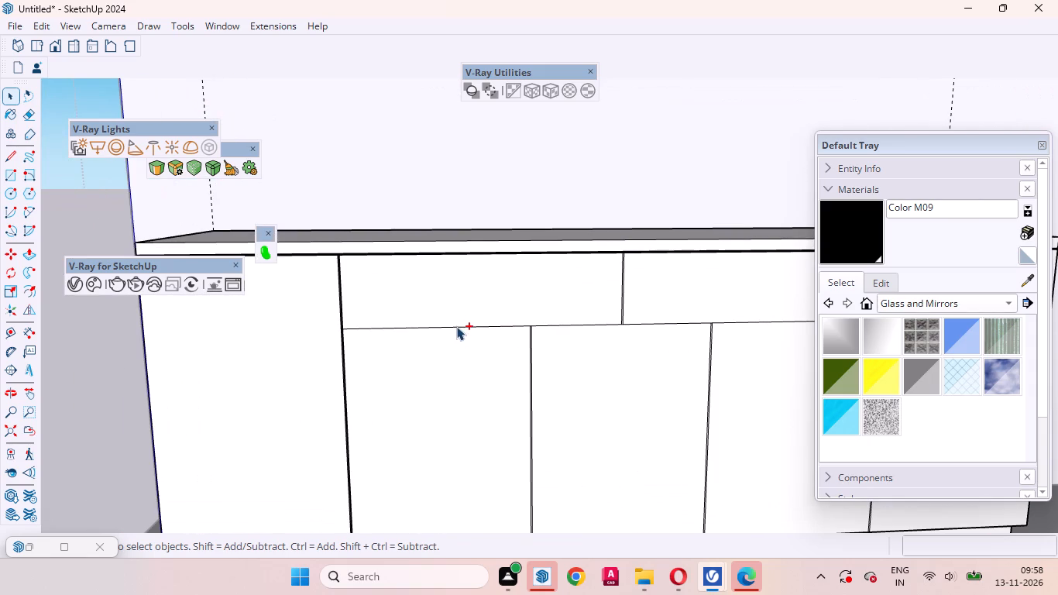
ctrl+click(456, 325)
ctrl+click(577, 324)
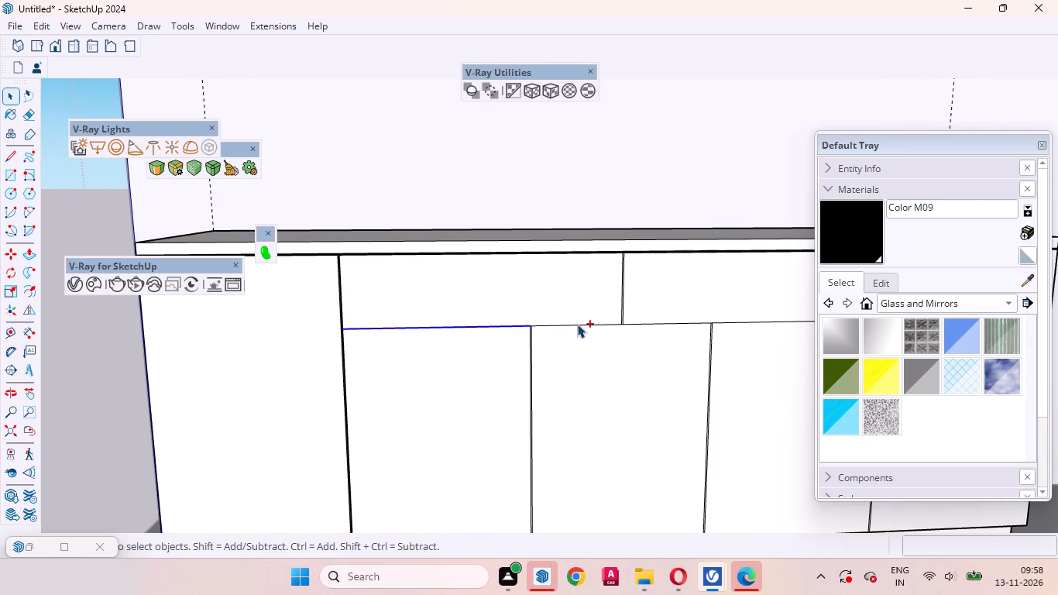
ctrl+click(642, 323)
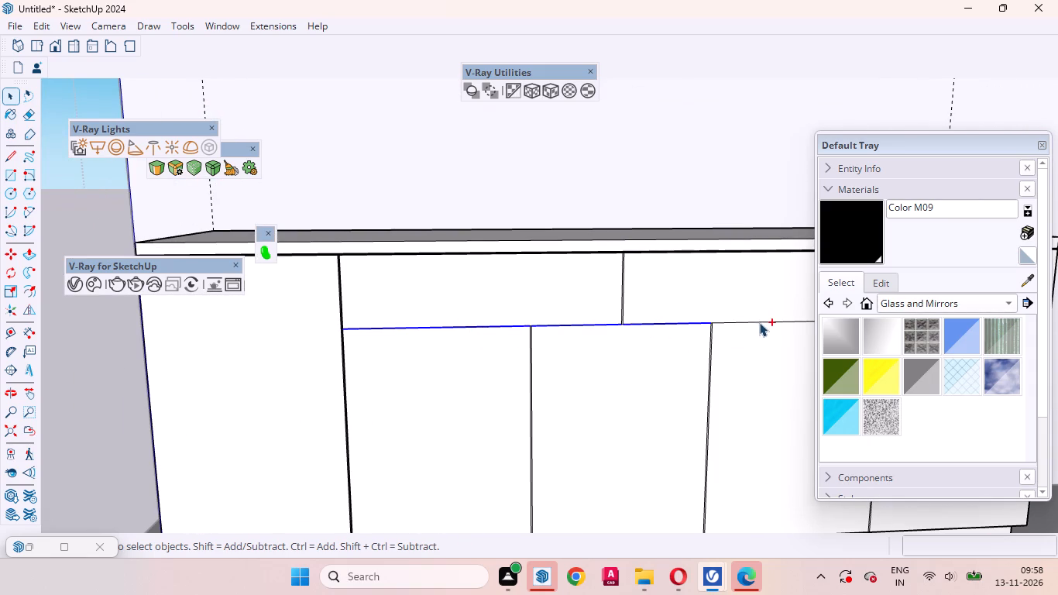
ctrl+click(757, 322)
key(m)
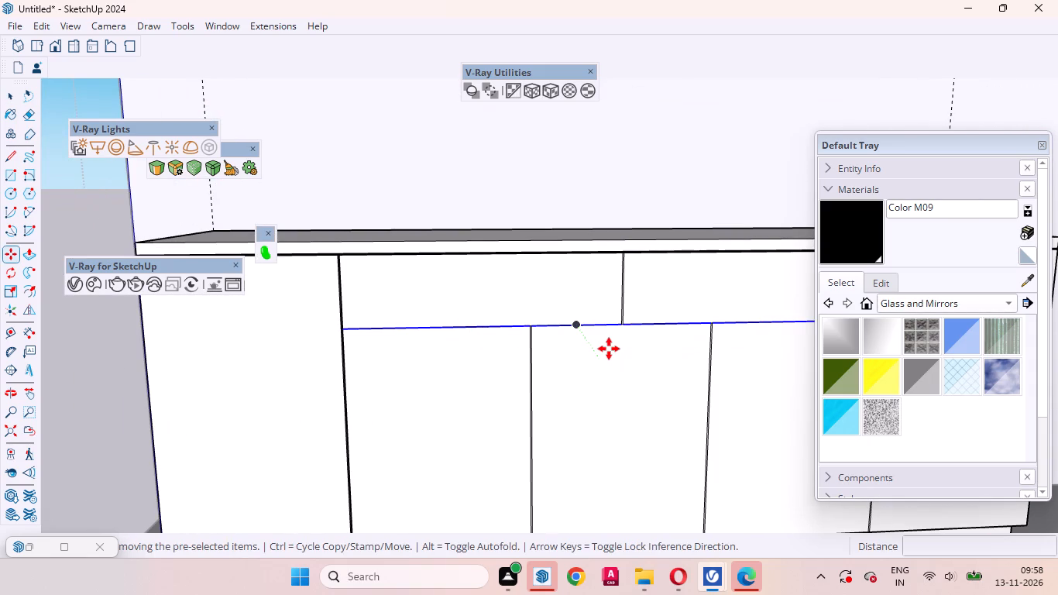
click(609, 342)
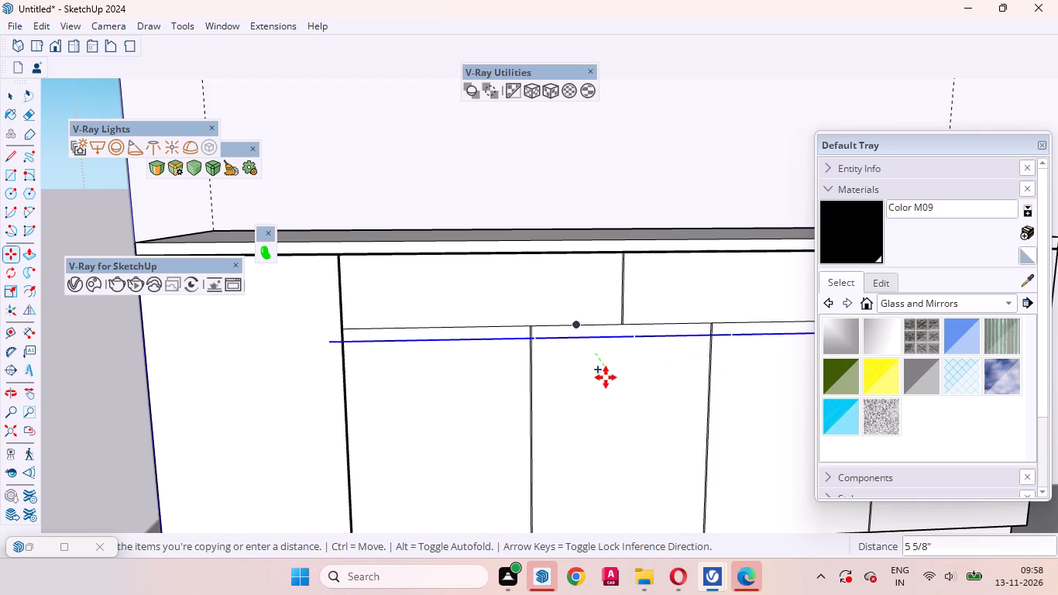
scroll(605, 384, up, 3)
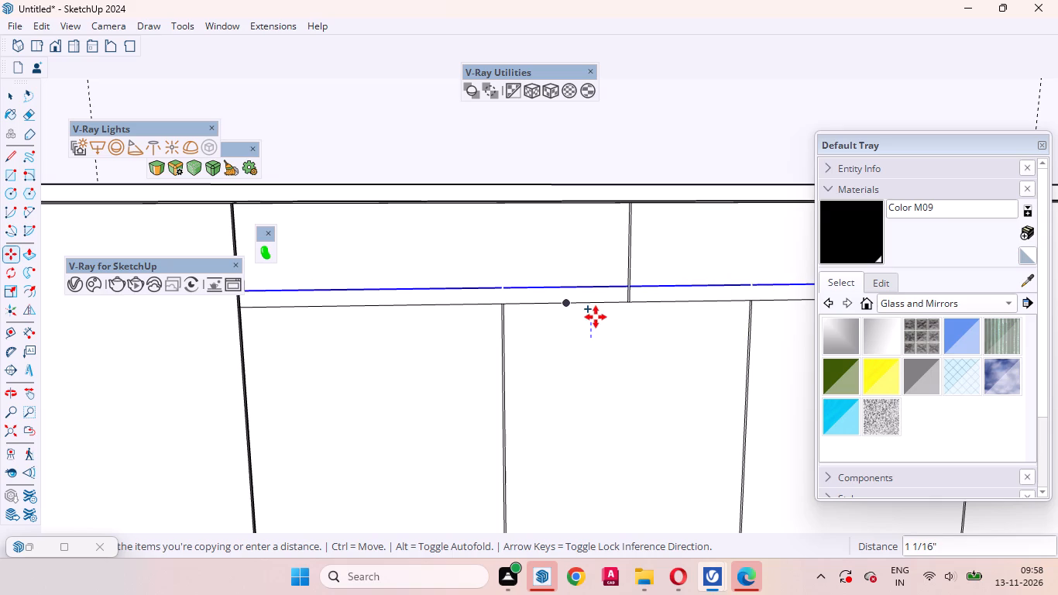
key(3)
text(mm)
key(Return)
key(space)
Draw short lines bridging the two breaks in the upper horizontal gap line above the door dividers.
scroll(508, 304, up, 3)
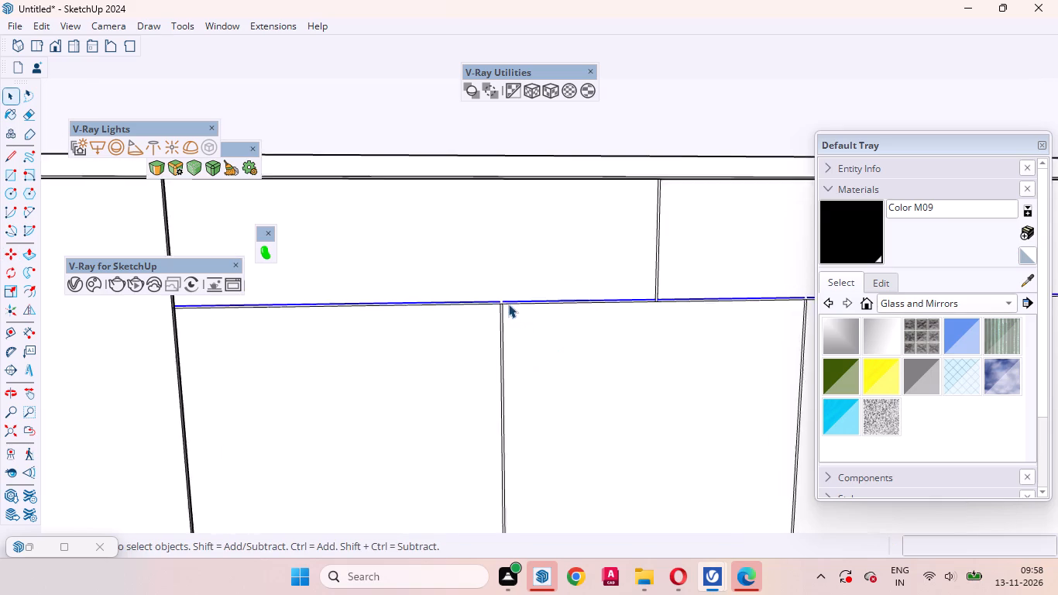
scroll(508, 304, up, 16)
key(l)
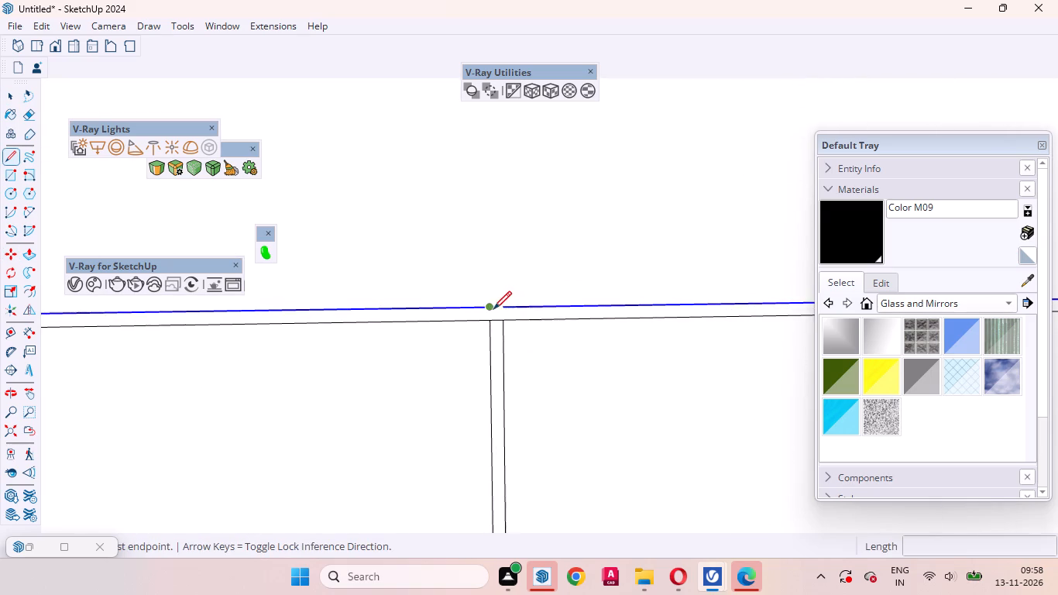
click(489, 309)
click(504, 308)
scroll(499, 404, down, 4)
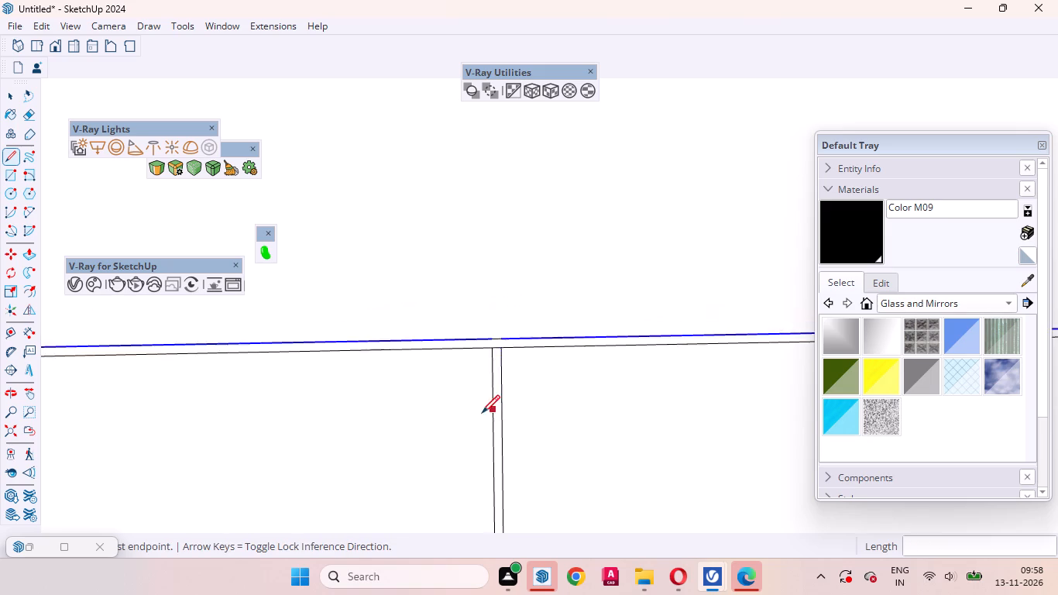
scroll(482, 413, down, 20)
scroll(482, 413, down, 4)
scroll(527, 372, up, 11)
scroll(523, 381, up, 10)
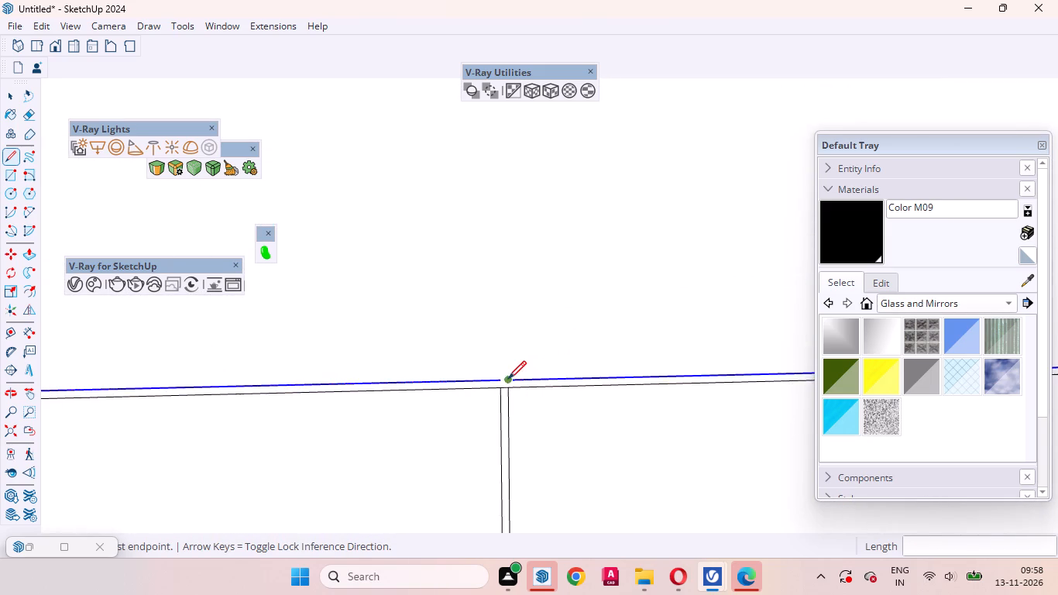
scroll(508, 379, up, 6)
click(496, 381)
click(513, 380)
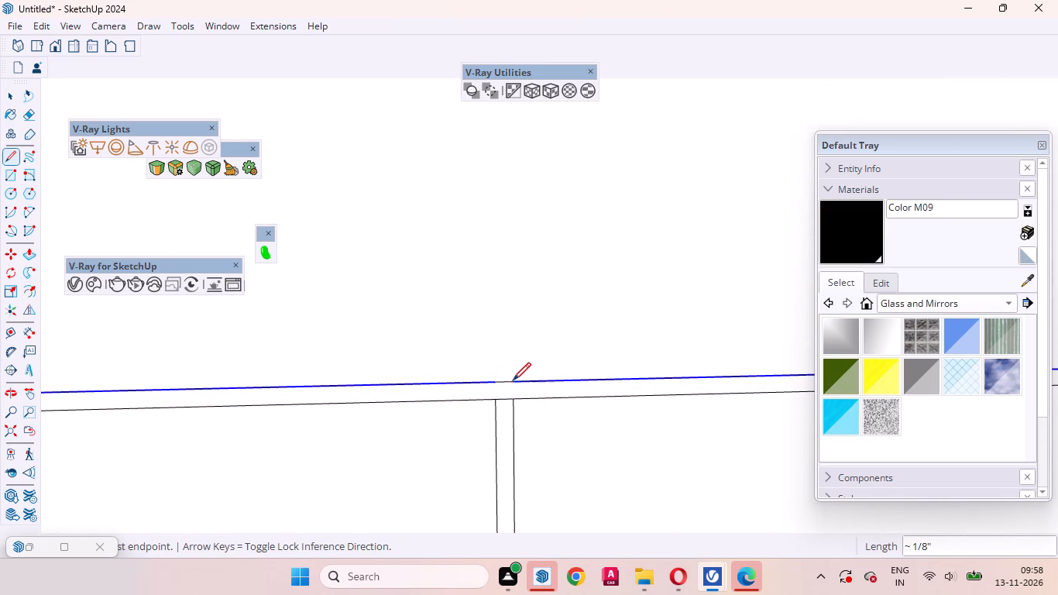
scroll(452, 414, down, 20)
scroll(452, 414, down, 4)
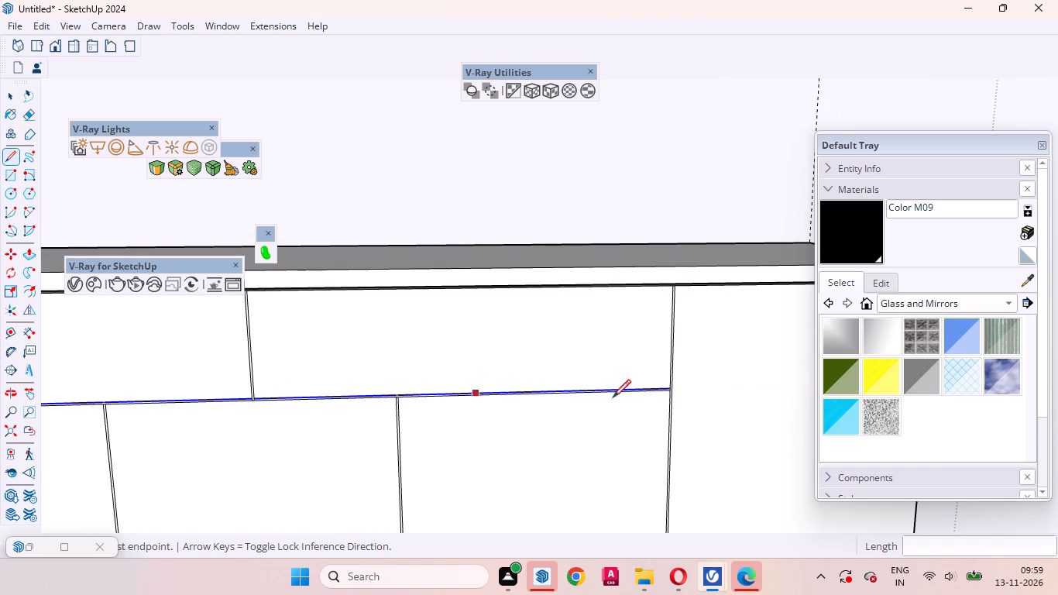
key(space)
Push the horizontal gap strip between the drawers and doors inward by the same depth as the vertical gap.
scroll(419, 399, up, 20)
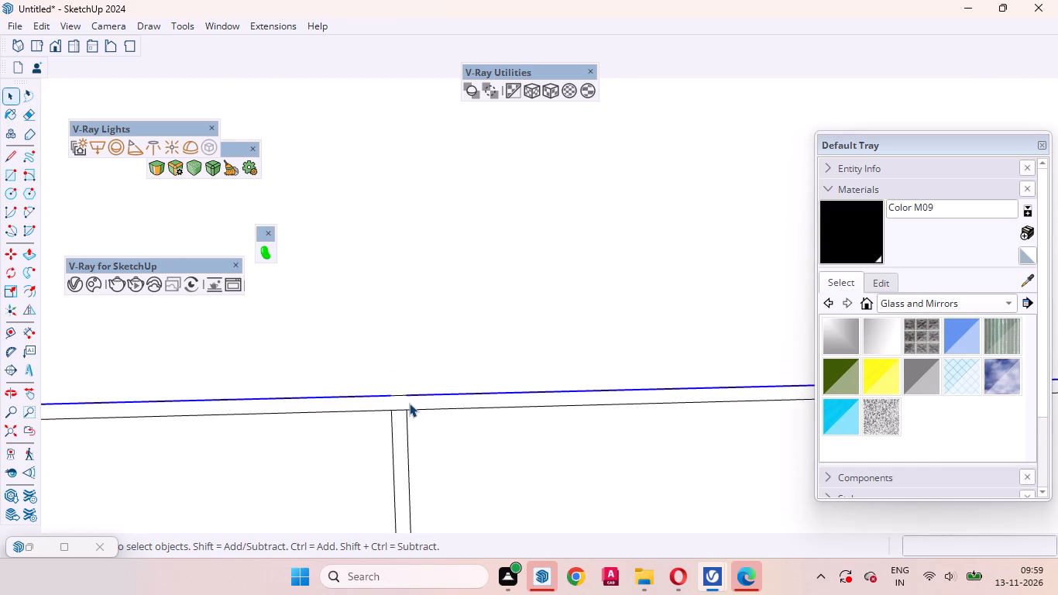
click(409, 403)
scroll(587, 429, down, 7)
scroll(672, 428, up, 1)
scroll(690, 432, down, 5)
scroll(719, 426, up, 1)
scroll(721, 427, down, 2)
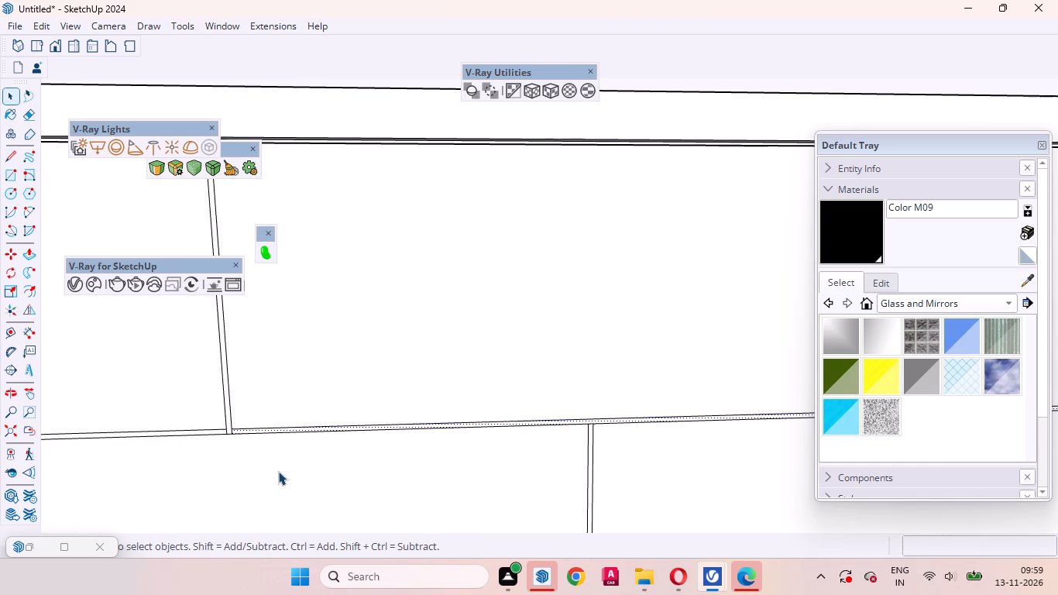
key(p)
scroll(422, 452, up, 10)
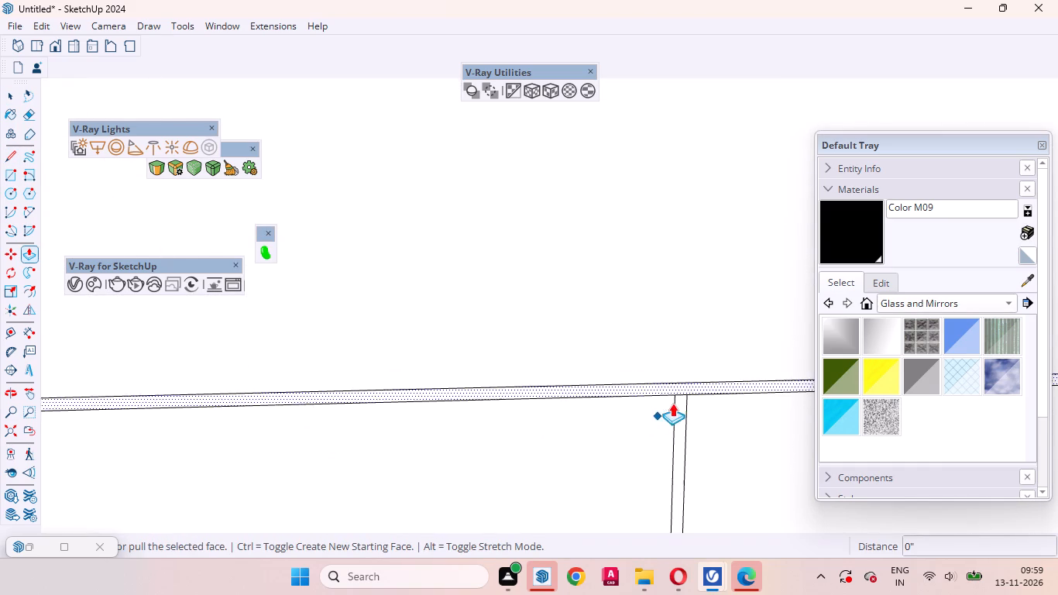
scroll(672, 403, up, 4)
double_click(683, 383)
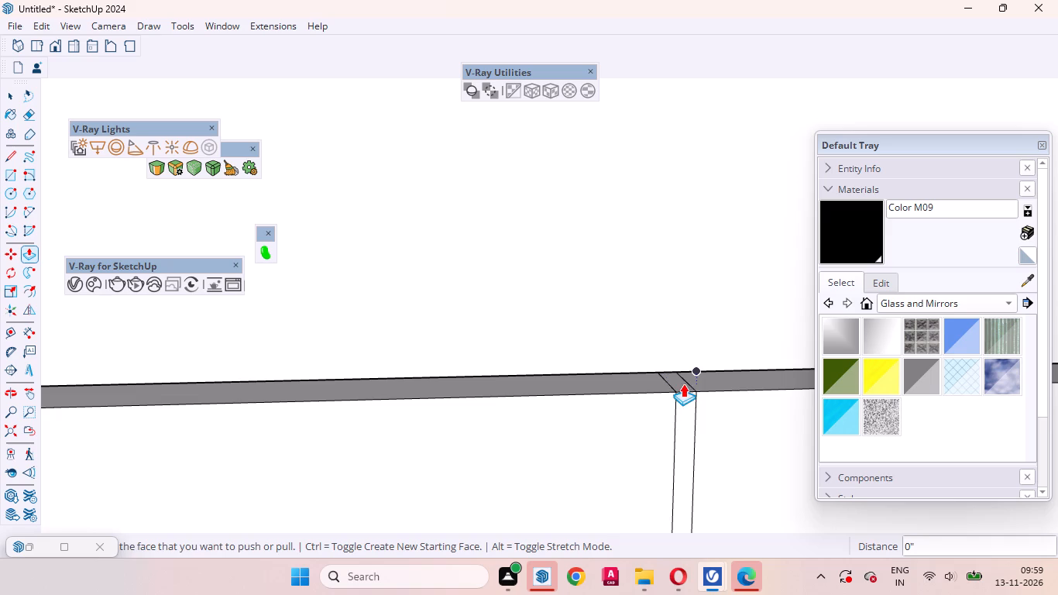
Push the right door divider gap and the full-height gap beside the right end panel inward to the same depth.
click(684, 415)
click(684, 415)
scroll(643, 377, down, 7)
scroll(615, 342, up, 1)
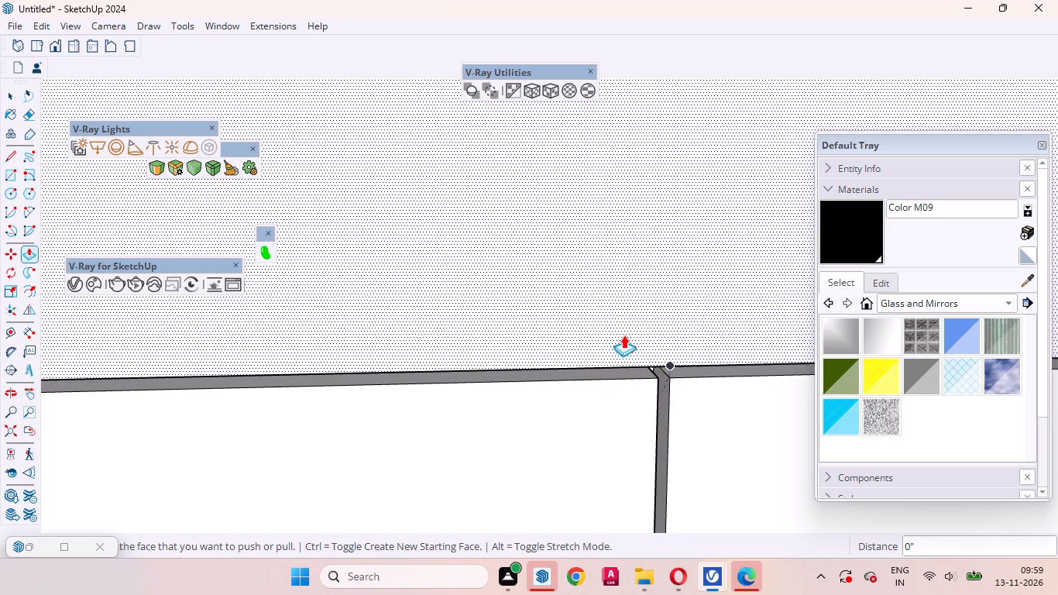
scroll(579, 267, down, 10)
scroll(664, 259, up, 1)
scroll(633, 256, down, 14)
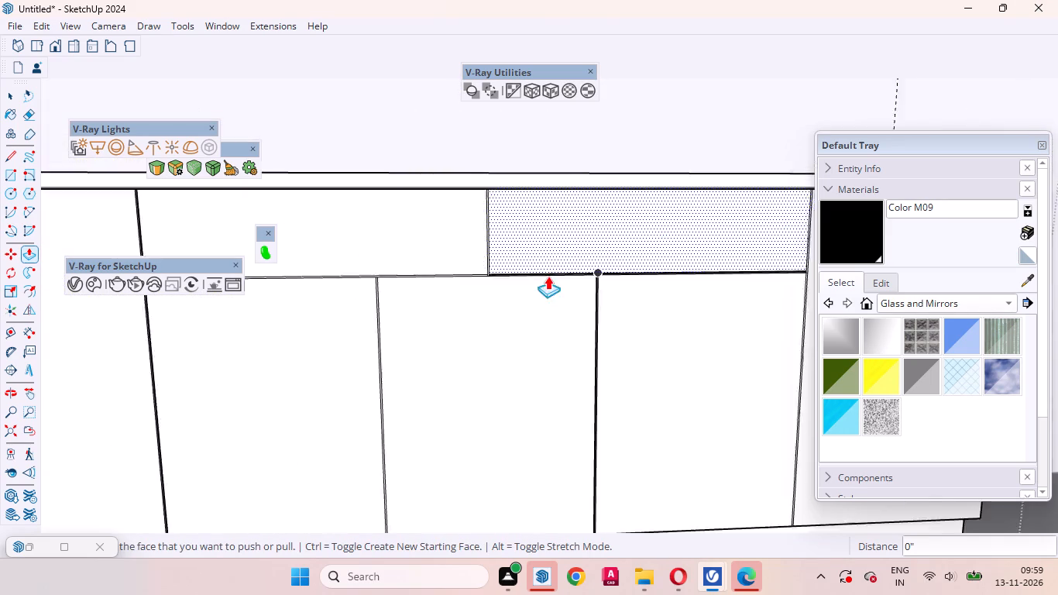
scroll(548, 276, down, 4)
scroll(725, 242, up, 20)
scroll(725, 242, up, 1)
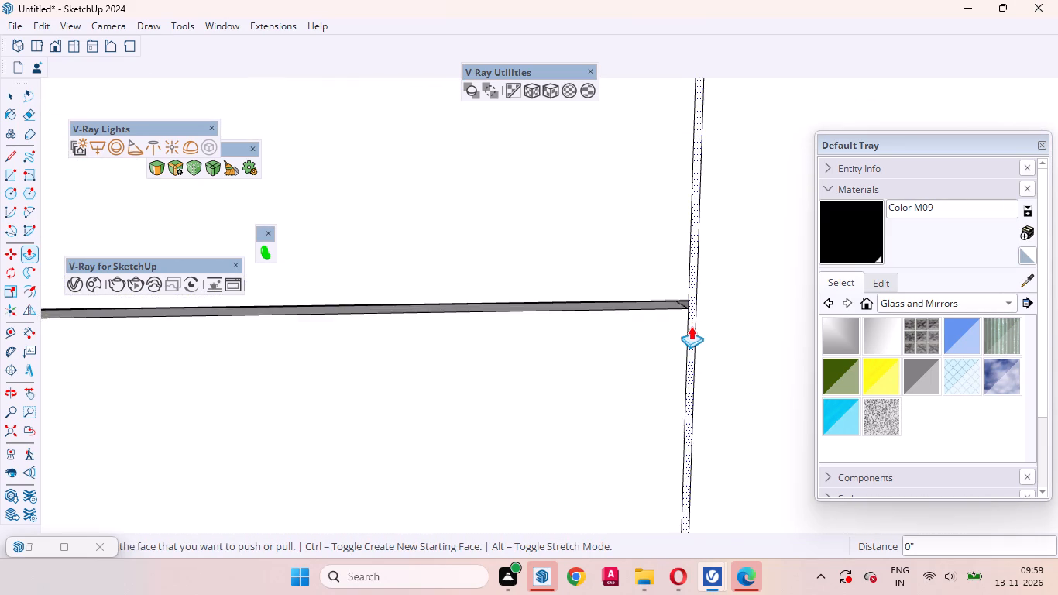
scroll(691, 326, up, 3)
double_click(693, 303)
scroll(707, 280, down, 10)
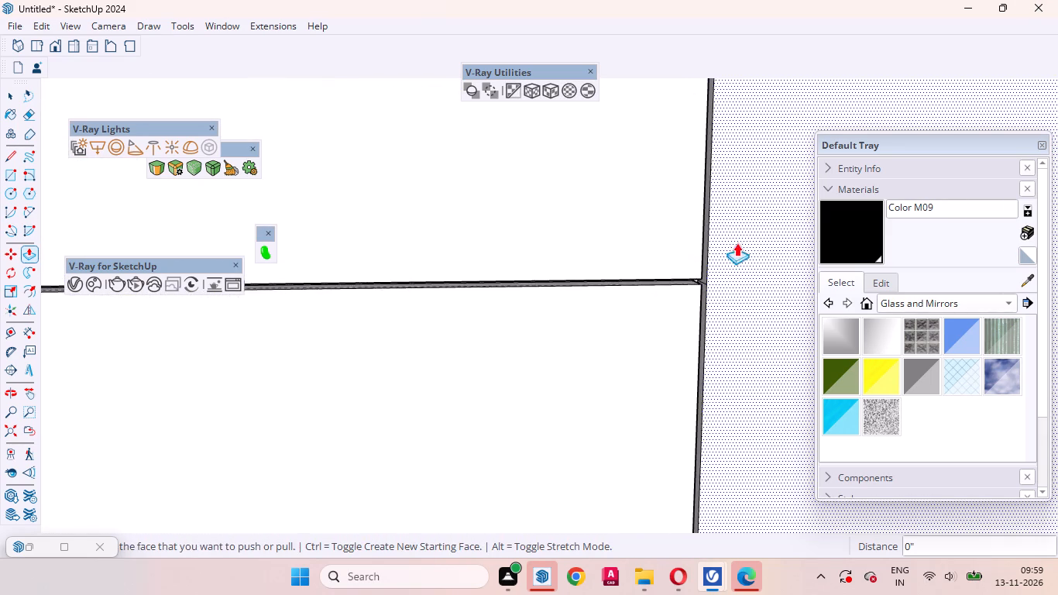
Push the left half of the horizontal gap, the left door divider gap and the drawer divider gap inward to the same depth.
scroll(737, 242, down, 8)
scroll(736, 228, up, 1)
scroll(736, 229, down, 1)
scroll(736, 230, up, 1)
scroll(736, 230, down, 14)
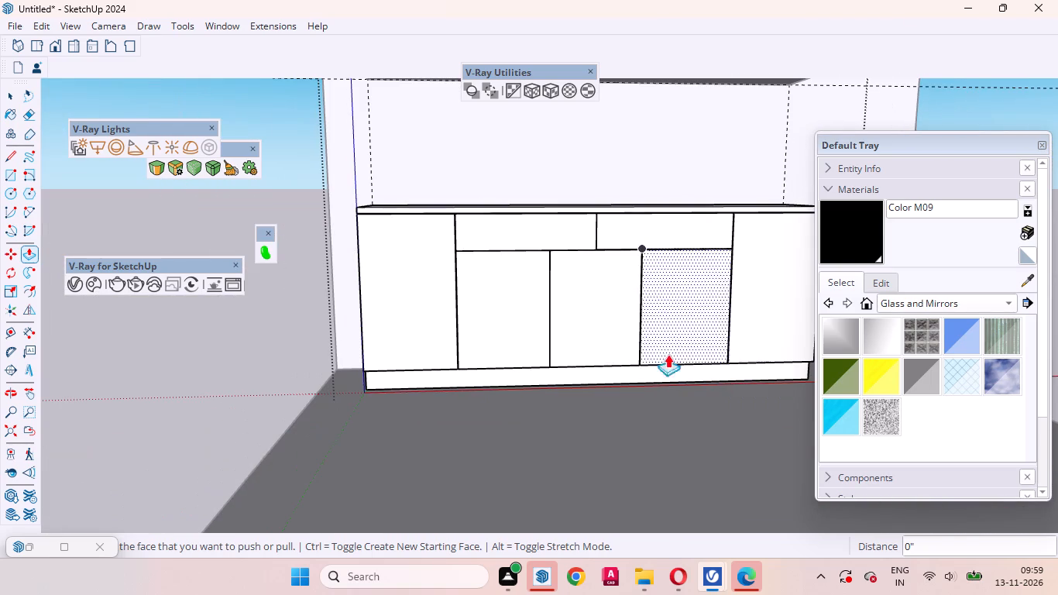
scroll(554, 239, up, 20)
scroll(554, 239, up, 2)
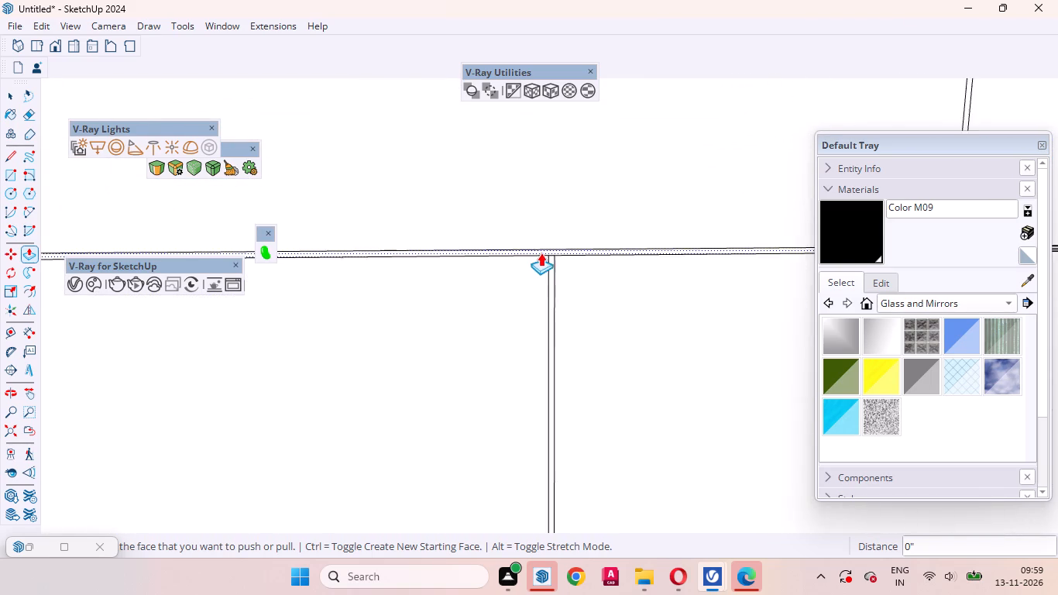
scroll(541, 253, up, 10)
double_click(577, 252)
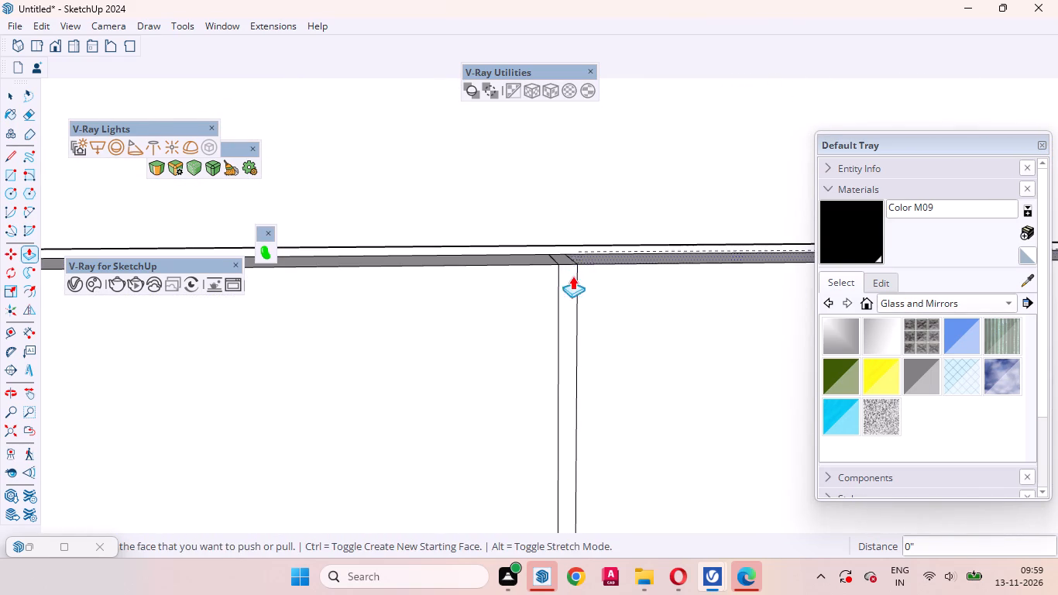
double_click(568, 284)
scroll(525, 291, down, 15)
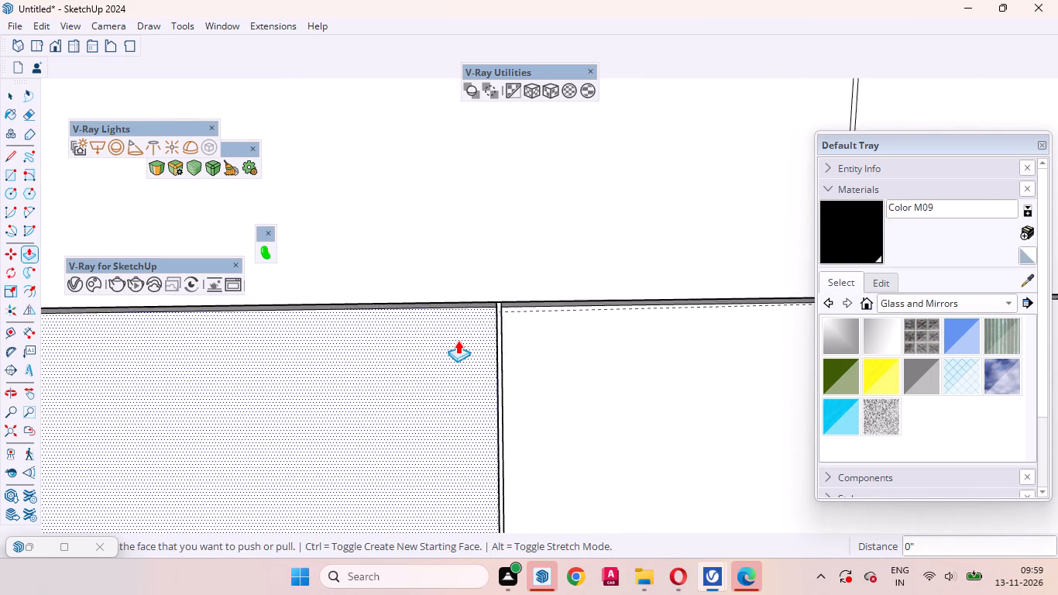
scroll(458, 340, down, 8)
scroll(634, 315, up, 16)
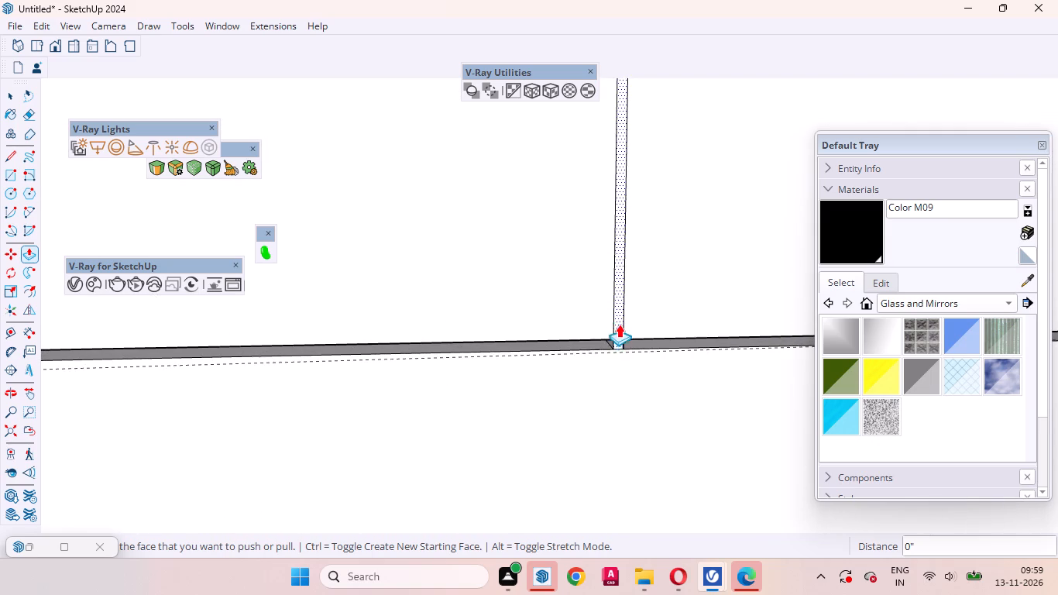
double_click(620, 318)
scroll(688, 320, down, 9)
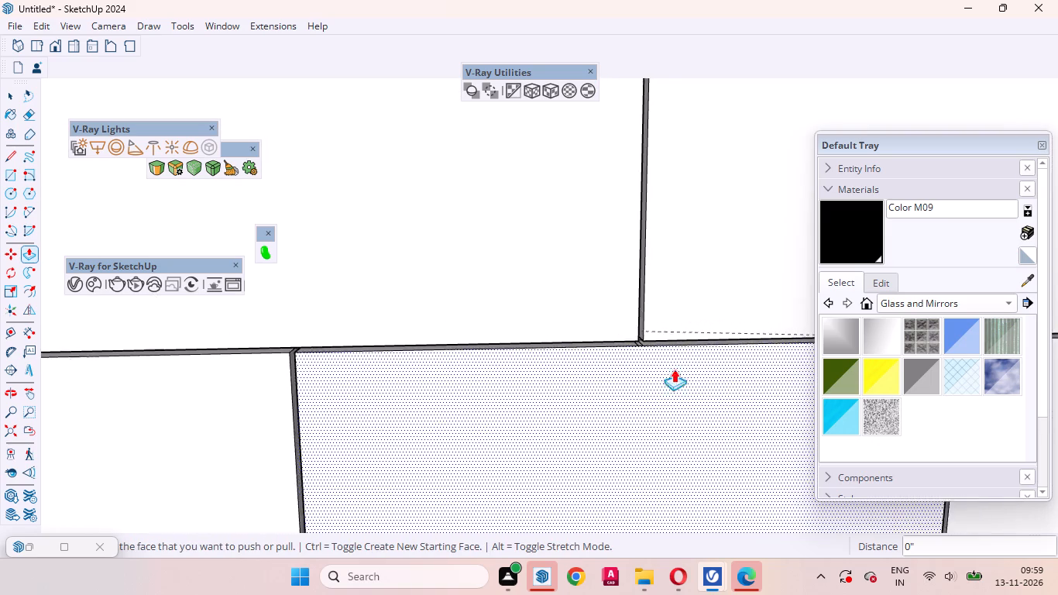
Inspect the recessed gaps between the drawers, doors and end panels along the base cabinet's front.
scroll(674, 369, down, 16)
scroll(439, 438, up, 5)
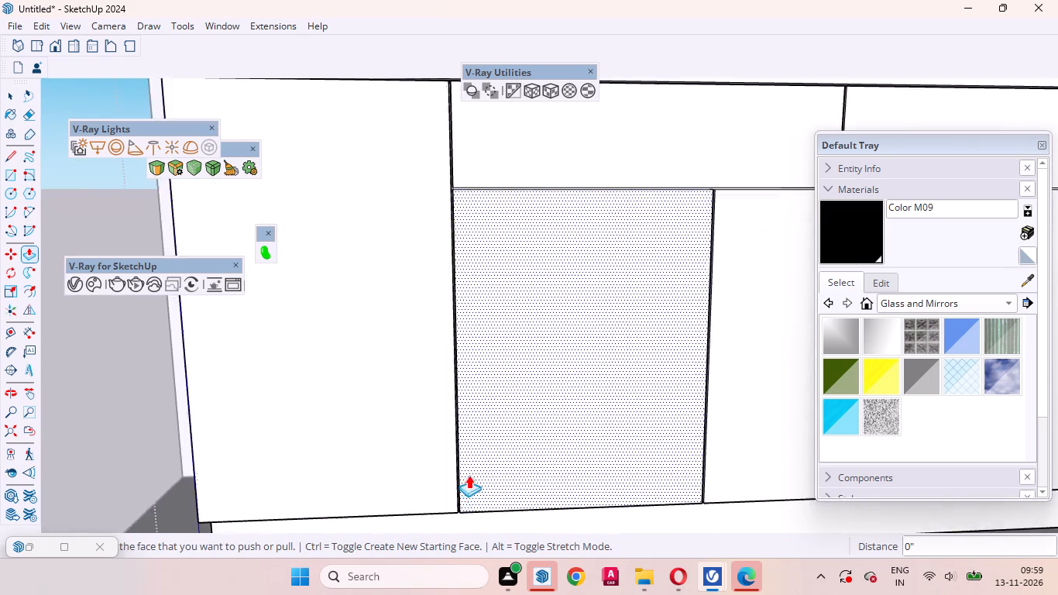
scroll(469, 475, up, 4)
scroll(391, 457, down, 5)
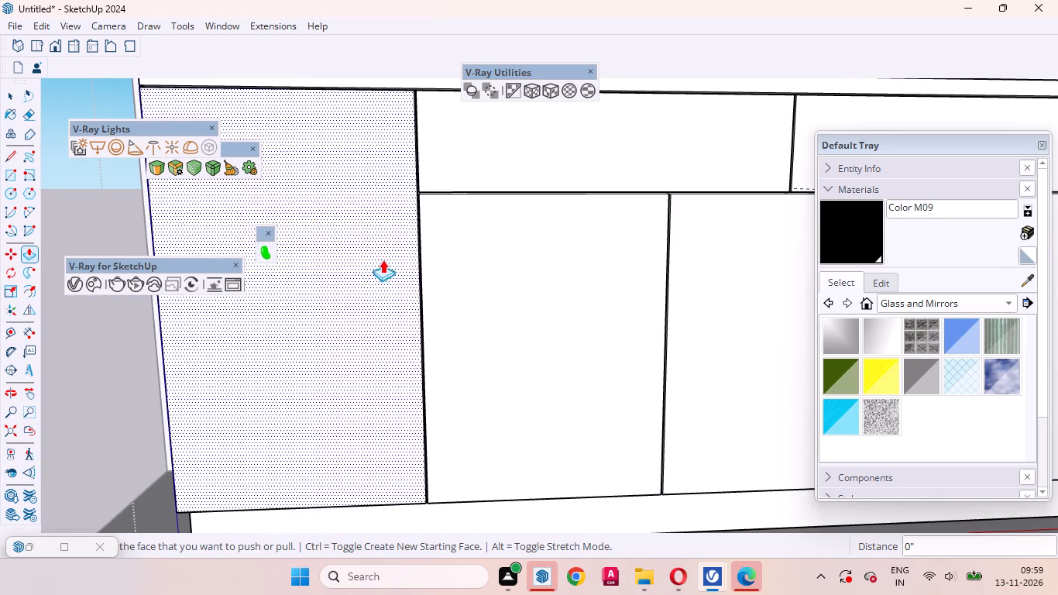
scroll(424, 317, down, 8)
scroll(582, 353, up, 3)
scroll(687, 212, up, 15)
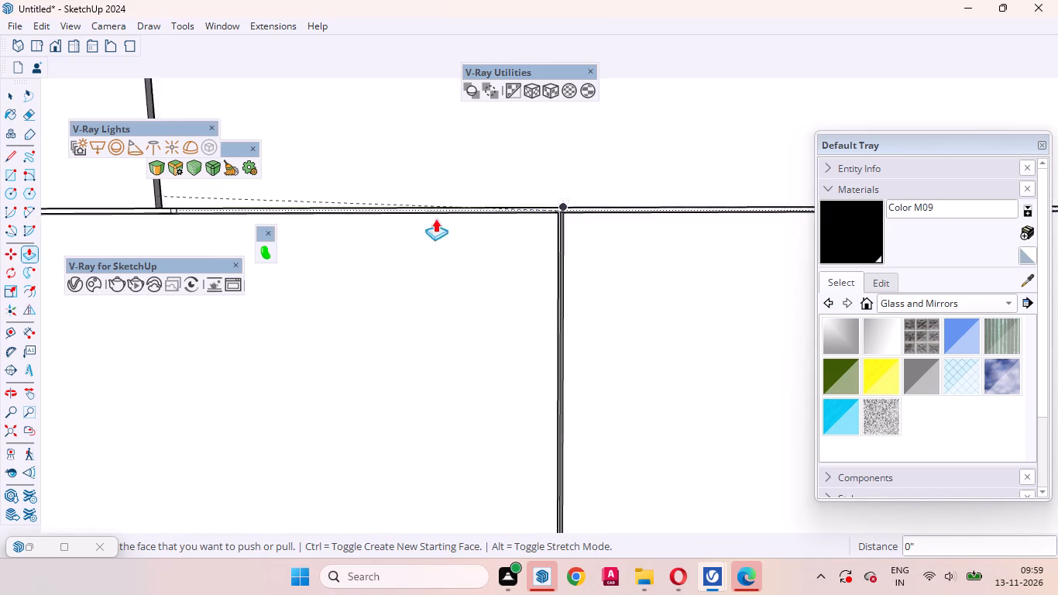
scroll(422, 228, down, 7)
scroll(476, 224, up, 14)
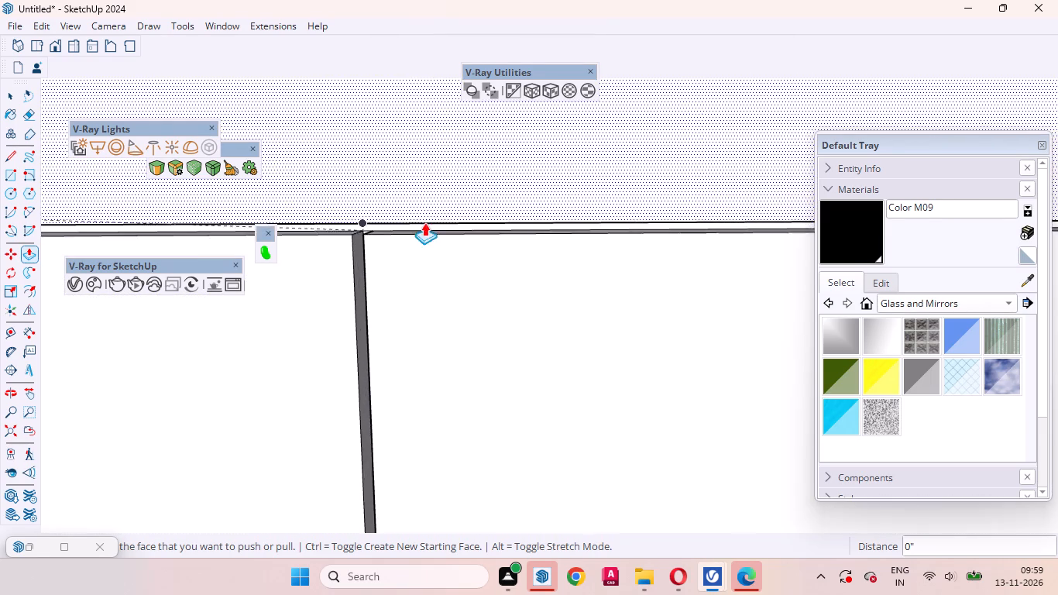
scroll(424, 222, up, 2)
middle_drag(441, 241, 477, 277)
scroll(501, 252, down, 3)
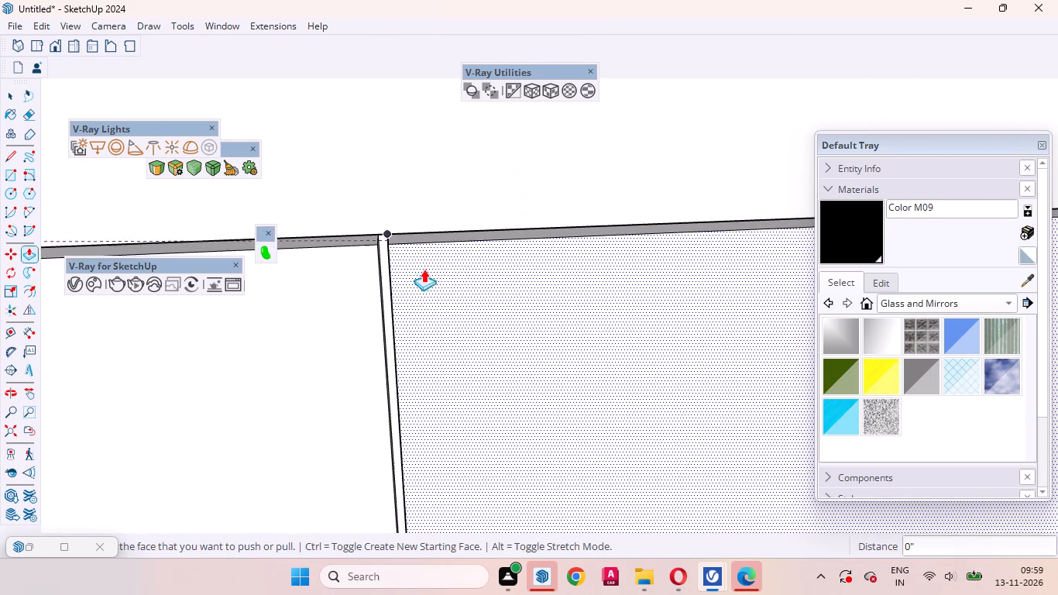
scroll(424, 269, down, 20)
scroll(671, 287, down, 2)
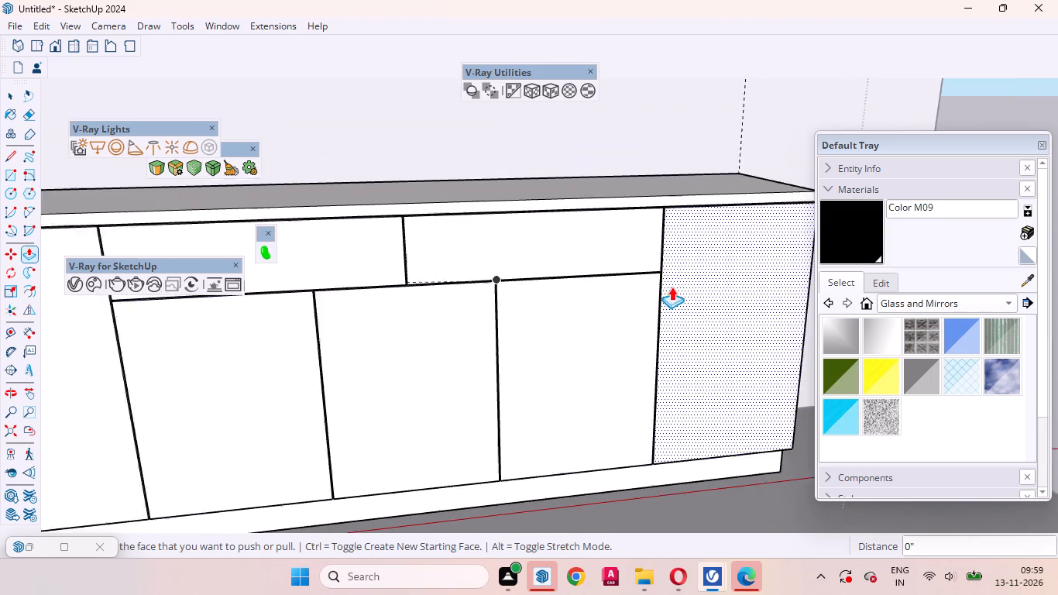
scroll(672, 287, down, 7)
scroll(688, 263, up, 1)
scroll(688, 263, down, 1)
scroll(230, 249, up, 6)
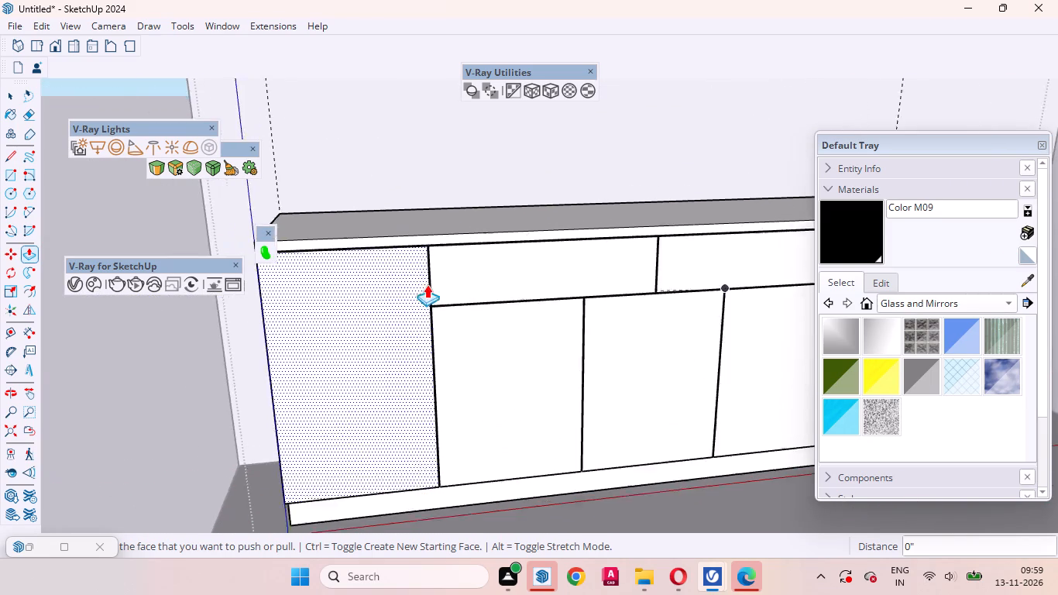
Push/Pull both end panels, both drawer fronts and all three doors by the gap depth, creating a new starting face on each.
scroll(427, 284, up, 1)
middle_drag(446, 287, 694, 270)
scroll(642, 243, up, 9)
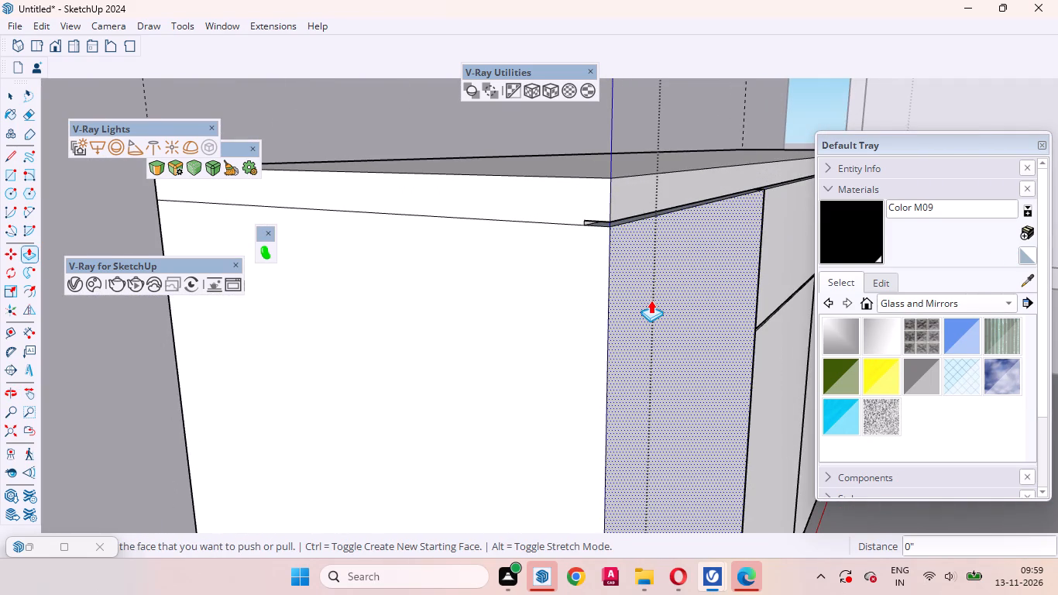
double_click(646, 315)
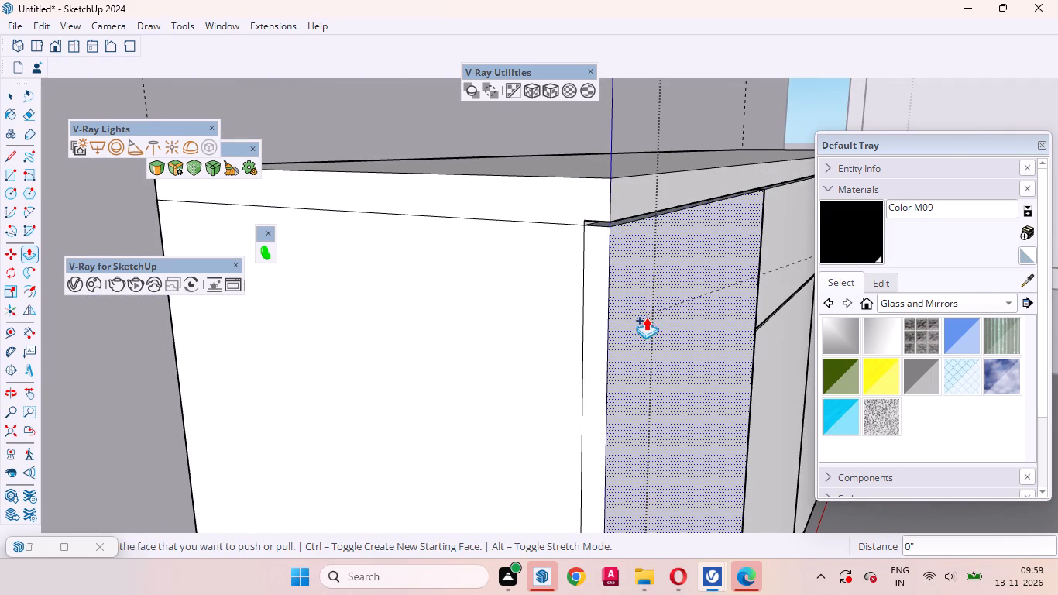
scroll(540, 337, down, 8)
scroll(708, 270, up, 4)
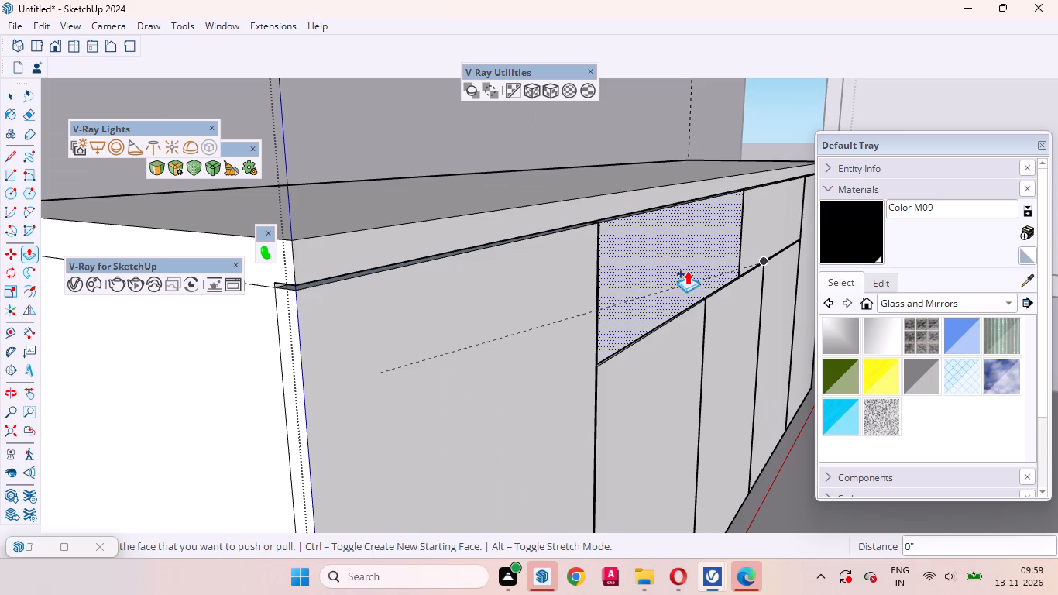
double_click(678, 270)
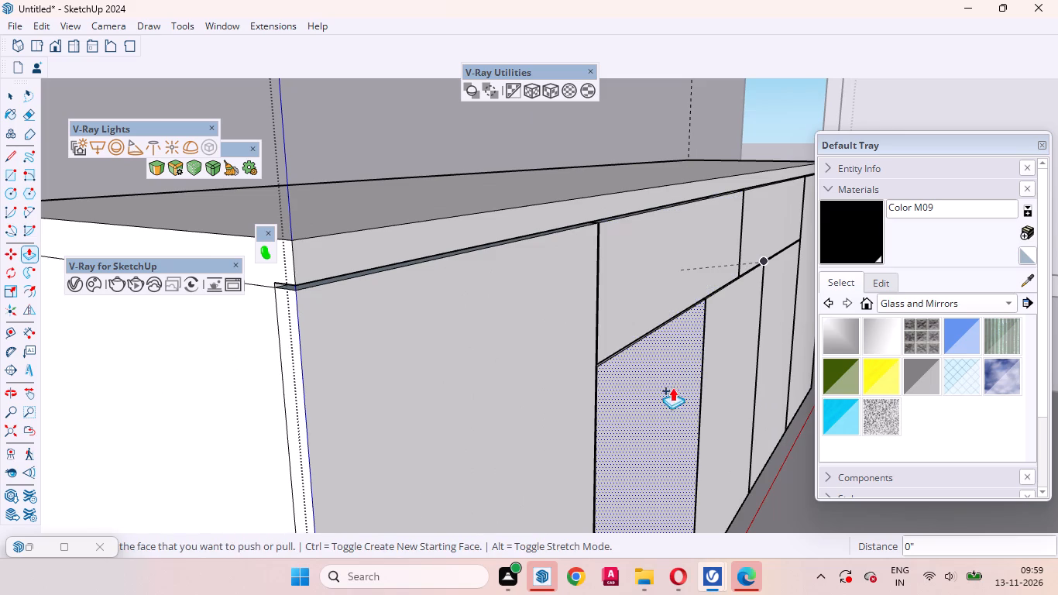
double_click(671, 404)
double_click(730, 379)
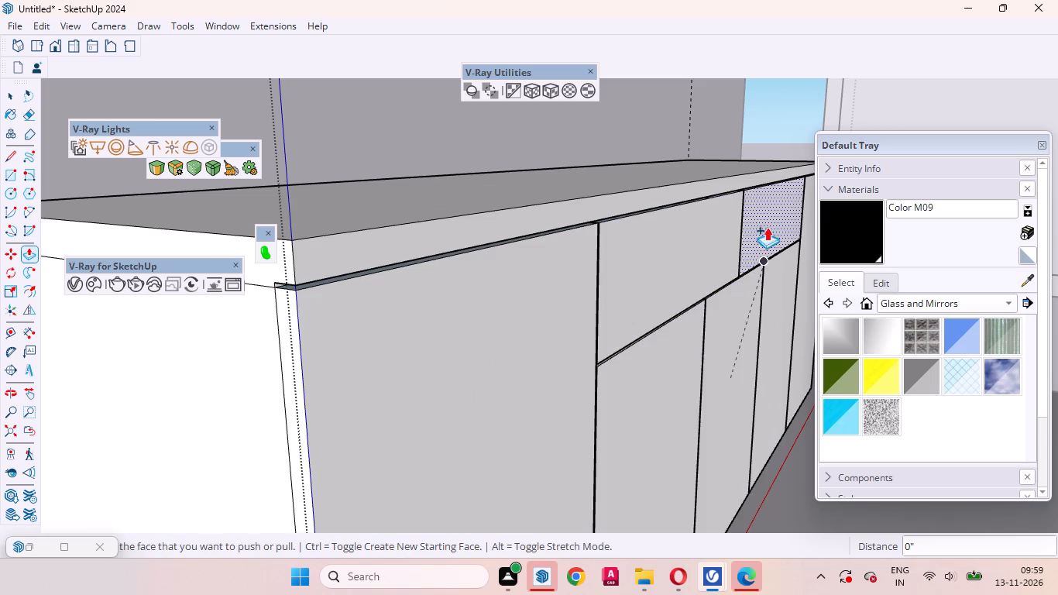
double_click(773, 210)
double_click(782, 304)
scroll(464, 355, down, 4)
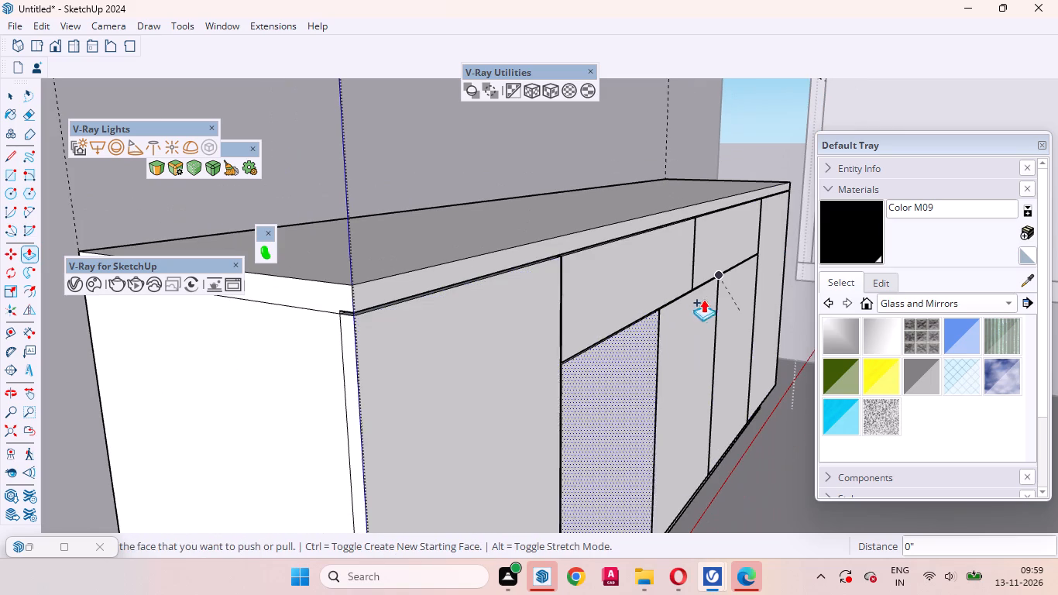
double_click(777, 262)
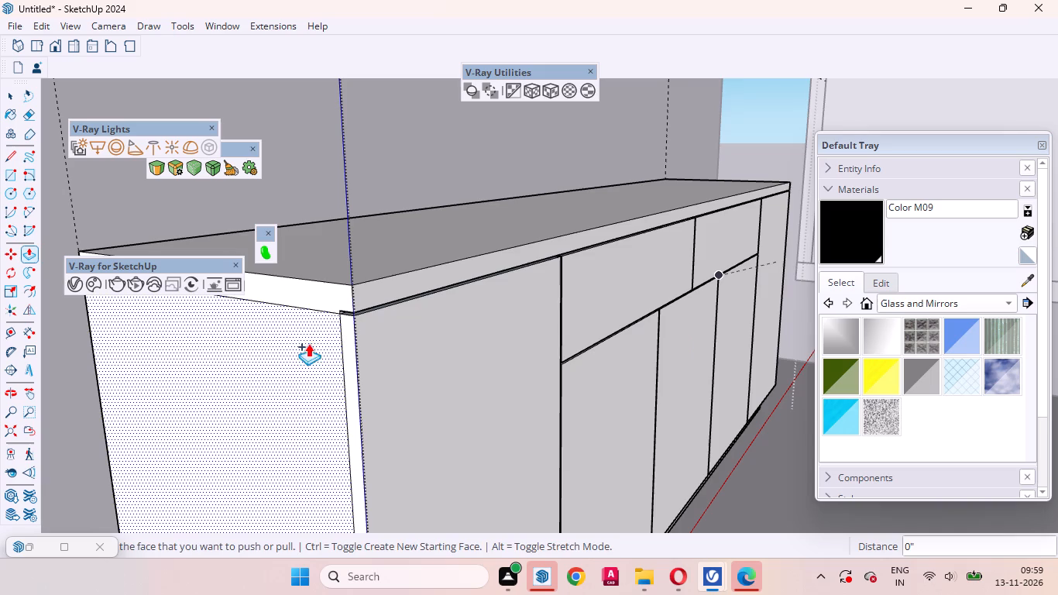
Copy the horizontal line under the countertop on the cabinet's left side up to the top corner of the front gap.
key(space)
middle_drag(291, 344, 486, 315)
click(325, 373)
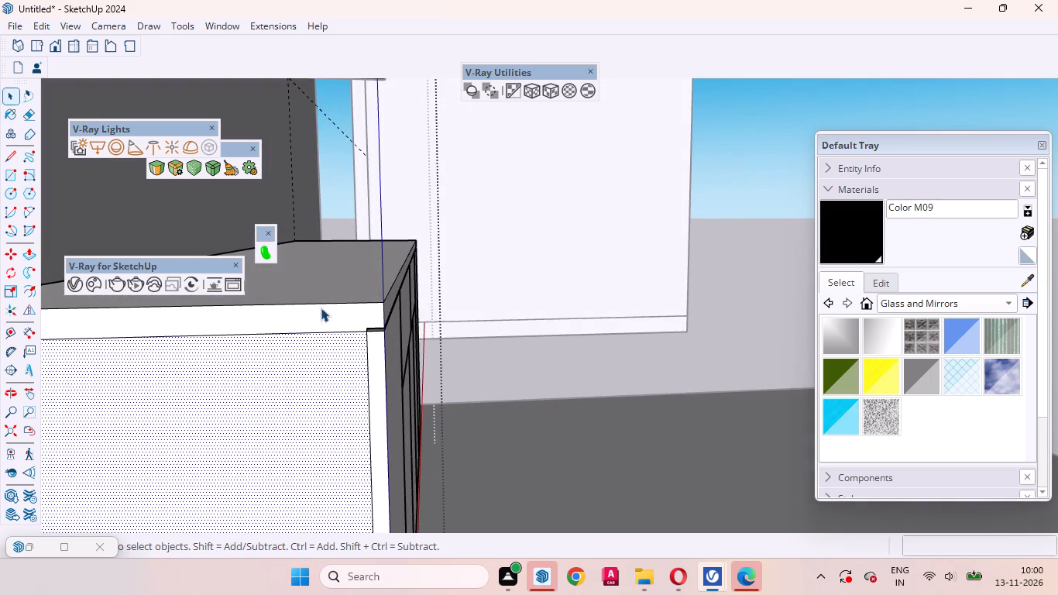
scroll(321, 308, up, 15)
click(395, 366)
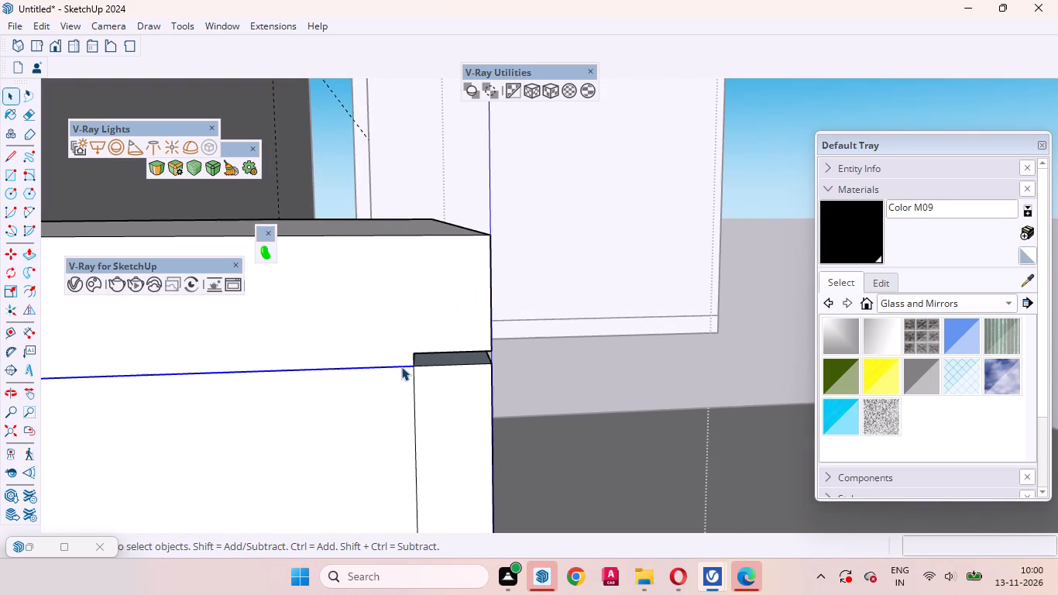
scroll(401, 366, up, 11)
key(m)
scroll(421, 368, up, 3)
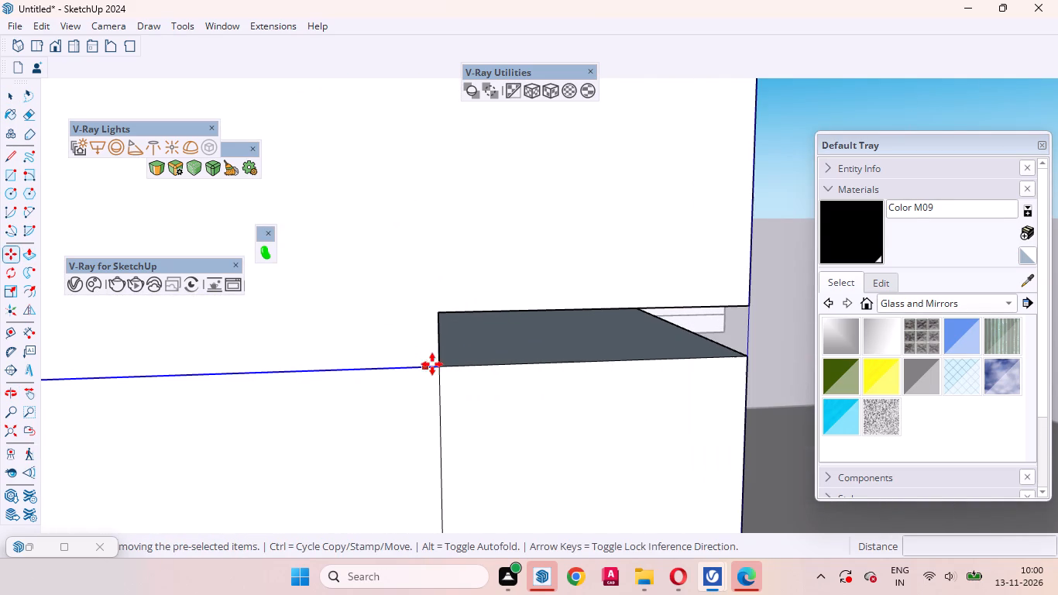
click(438, 366)
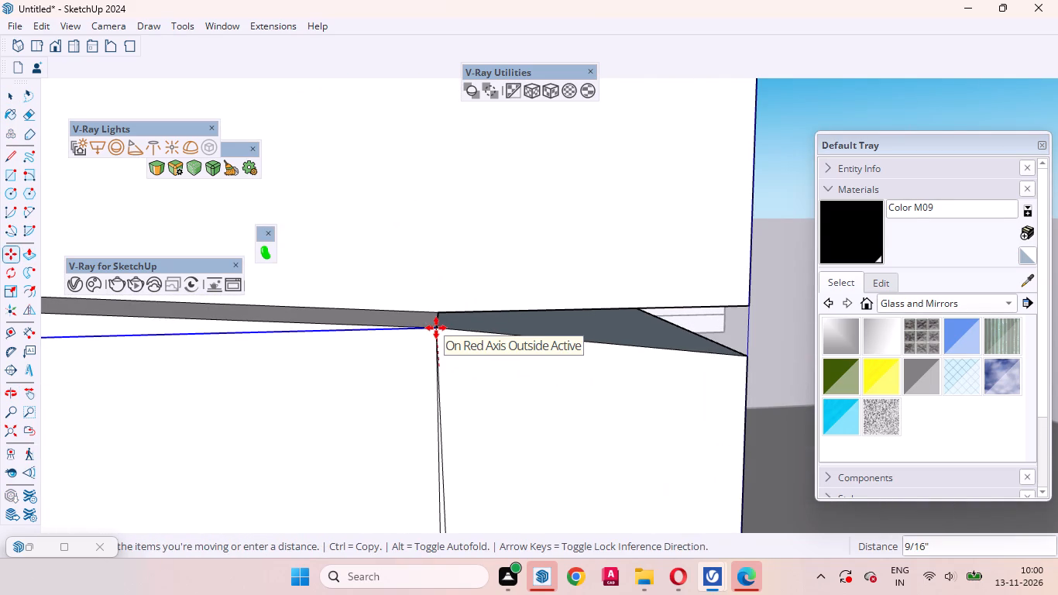
key(space)
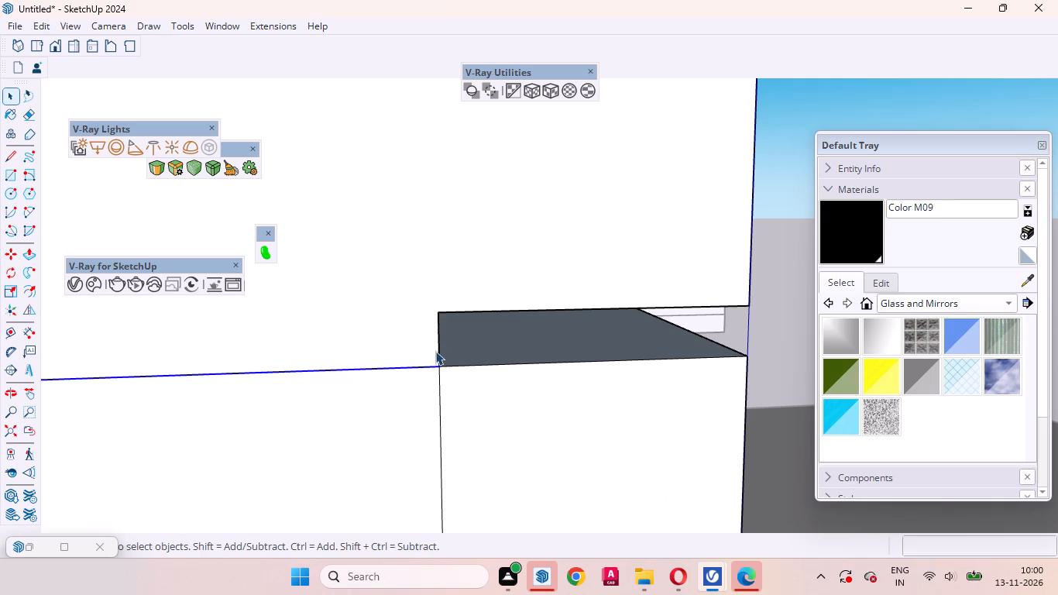
key(m)
click(438, 366)
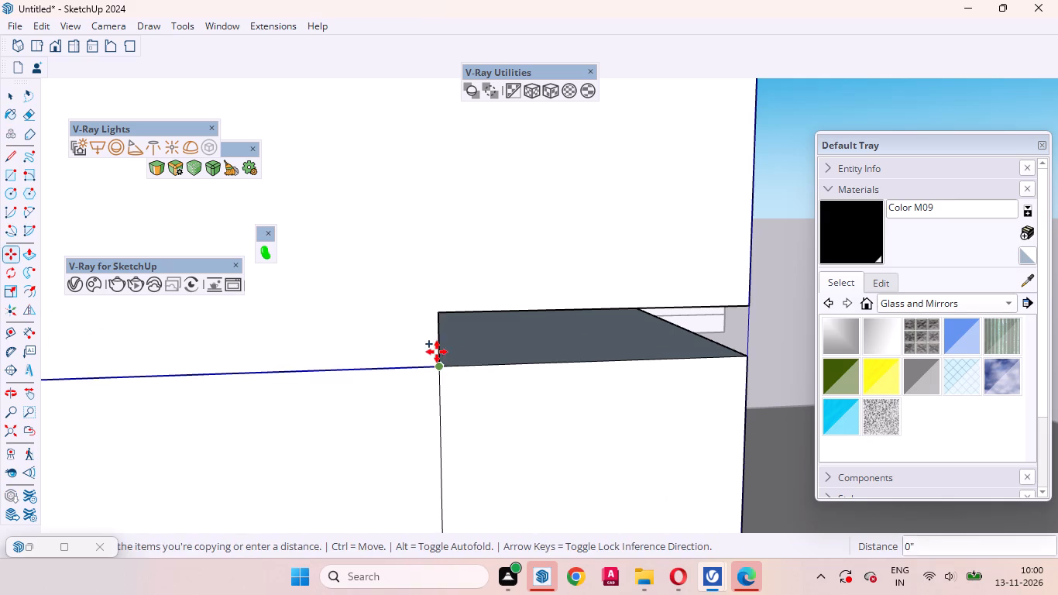
click(438, 317)
key(space)
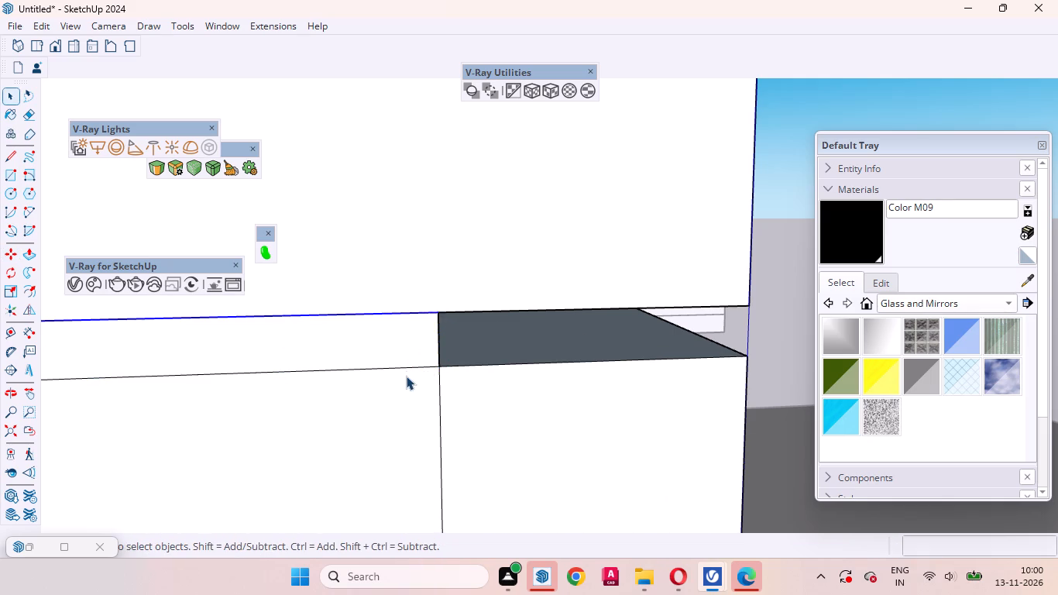
Erase the original lower horizontal line on the cabinet's left side, keeping the raised copy.
click(406, 366)
scroll(406, 366, up, 1)
right_click(406, 366)
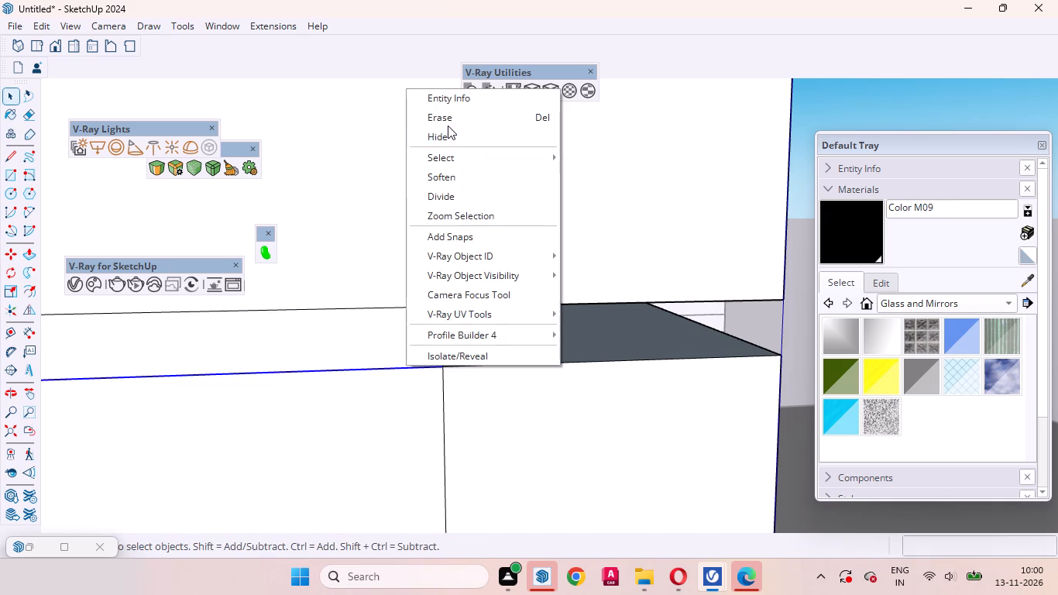
click(446, 122)
click(423, 240)
Copy the horizontal line under the countertop on the base cabinet's right side up to the top corner of the front gap.
scroll(434, 475, down, 10)
scroll(414, 439, up, 1)
scroll(414, 440, down, 1)
scroll(415, 440, up, 1)
scroll(417, 442, down, 20)
scroll(417, 442, down, 6)
middle_drag(513, 424, 405, 433)
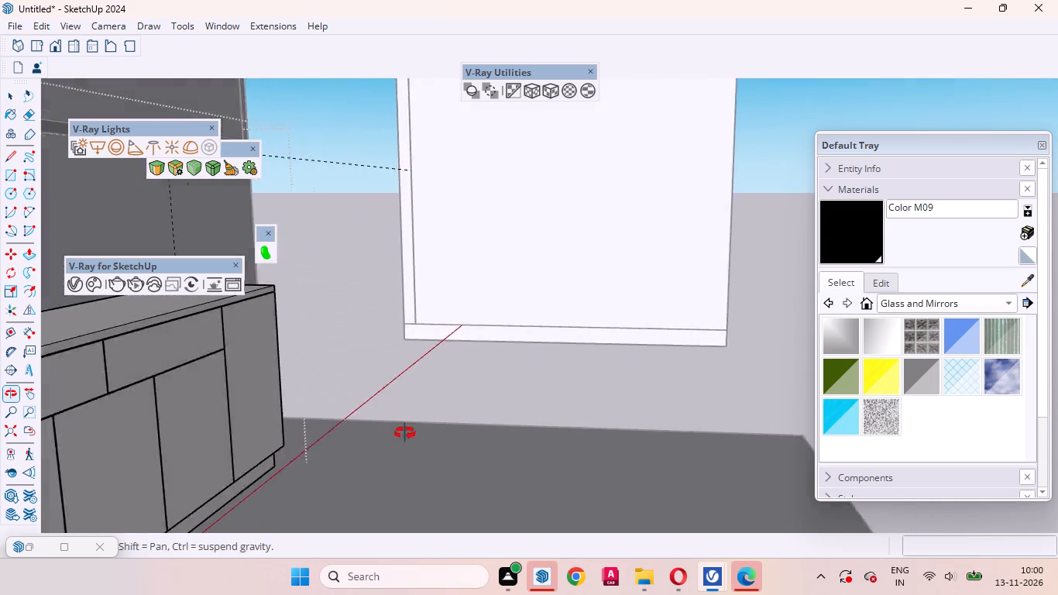
middle_drag(405, 433, 396, 433)
scroll(510, 419, down, 7)
middle_drag(496, 366, 154, 484)
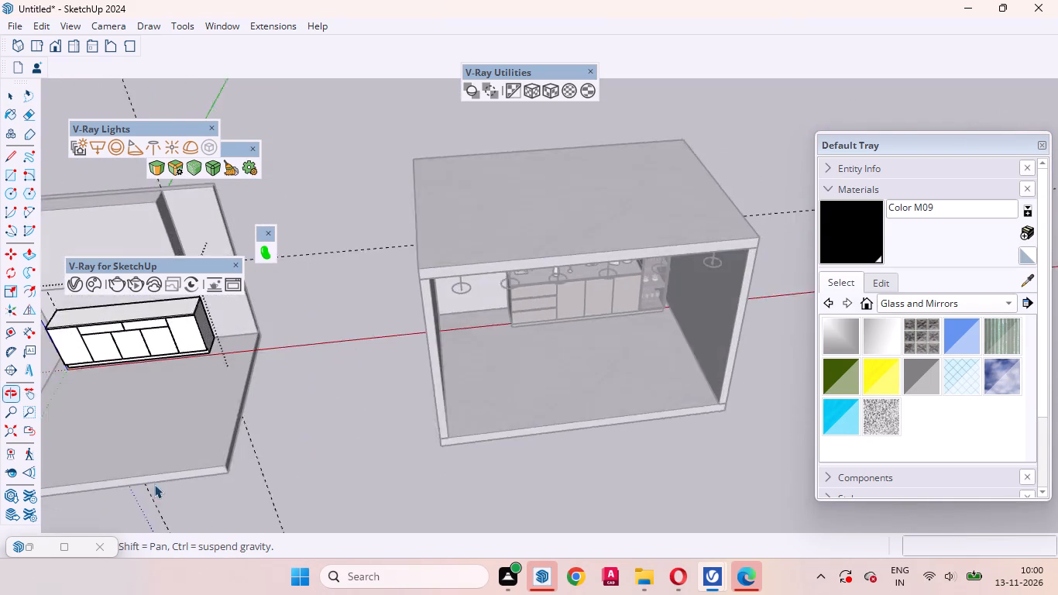
middle_drag(154, 484, 149, 501)
scroll(248, 280, up, 20)
scroll(248, 280, up, 11)
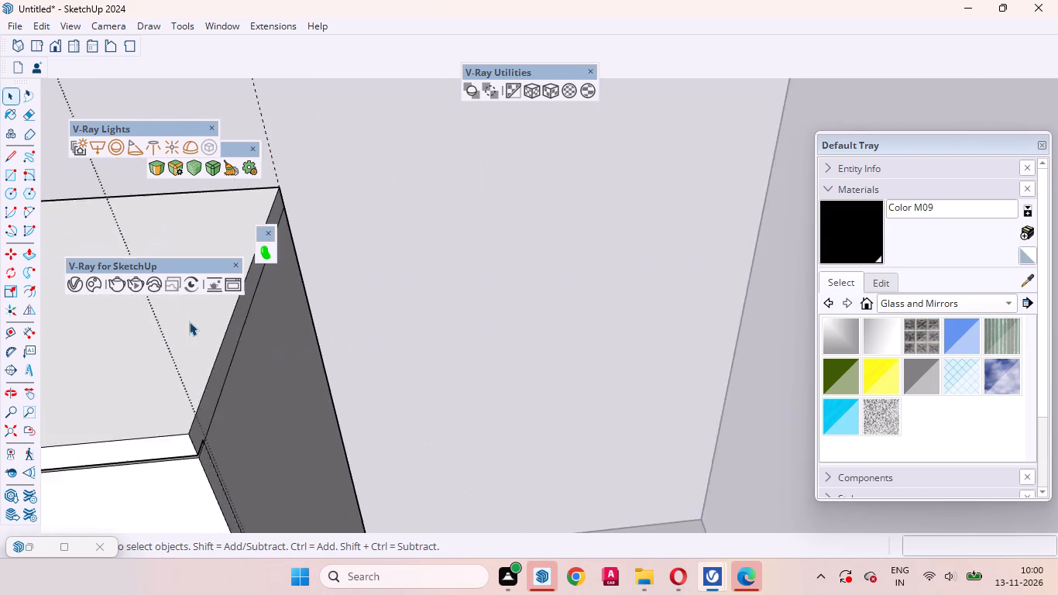
scroll(189, 322, up, 4)
middle_drag(267, 425, 81, 360)
scroll(294, 483, down, 4)
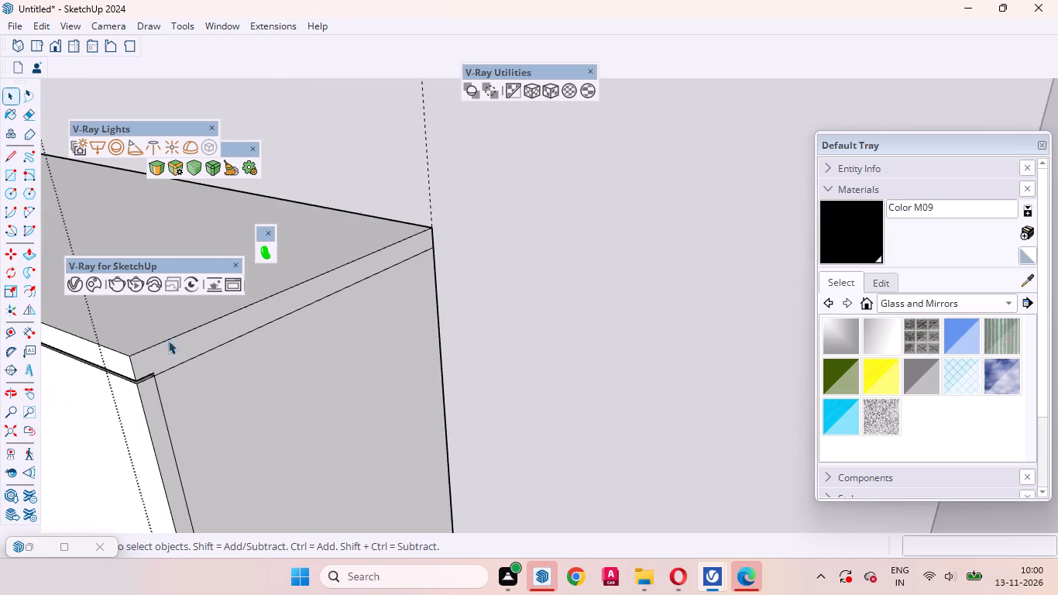
scroll(149, 322, up, 15)
middle_drag(195, 440, 108, 315)
scroll(112, 422, up, 4)
click(180, 421)
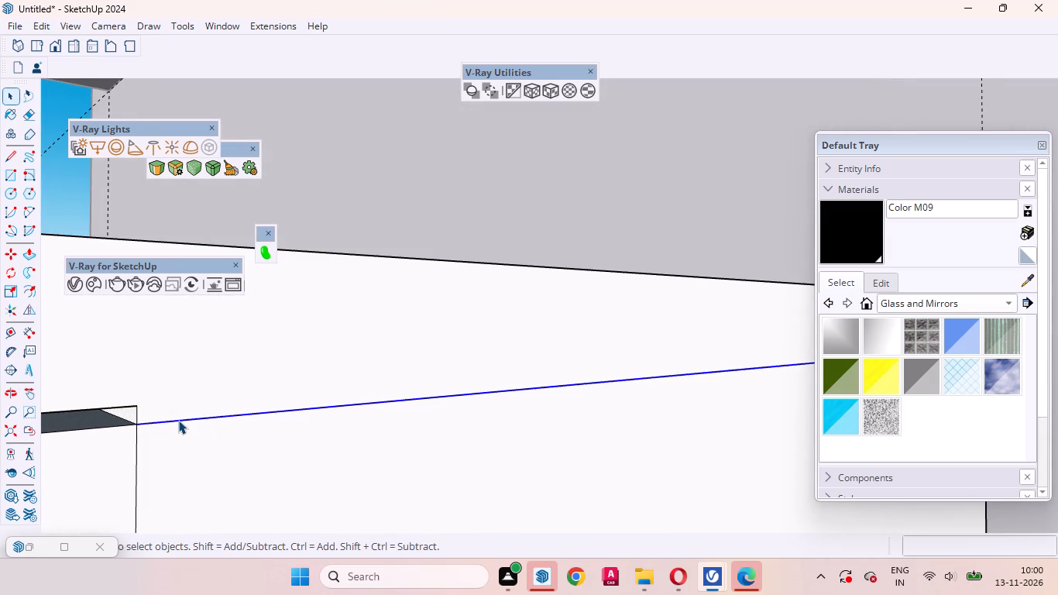
key(m)
scroll(135, 441, up, 8)
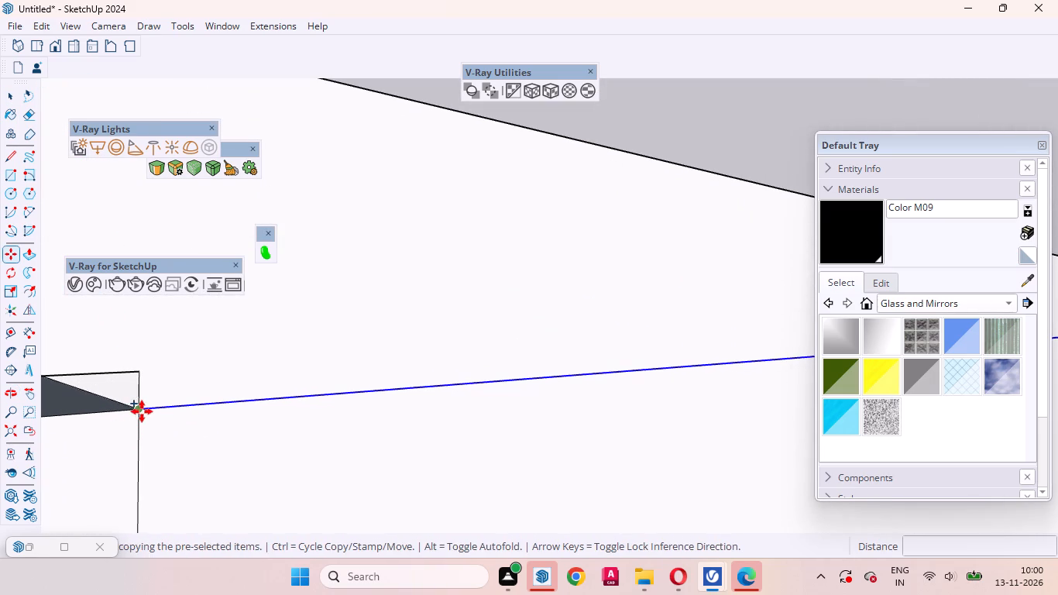
click(141, 411)
click(143, 373)
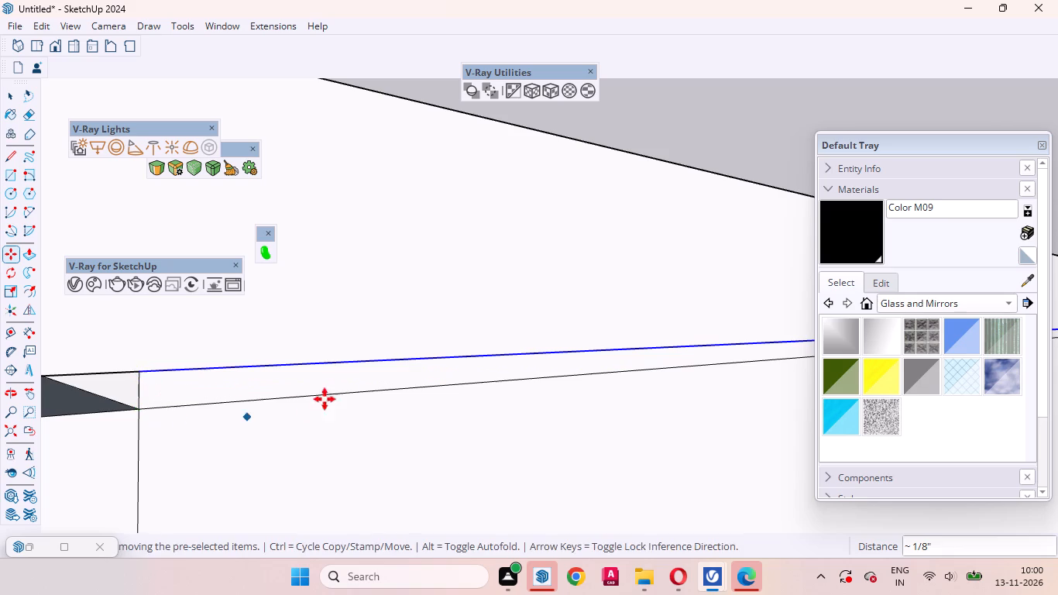
Erase the original lower horizontal line on the base cabinet's right side, keeping the raised copy, and leave the cabinet group.
key(space)
click(269, 398)
right_click(269, 398)
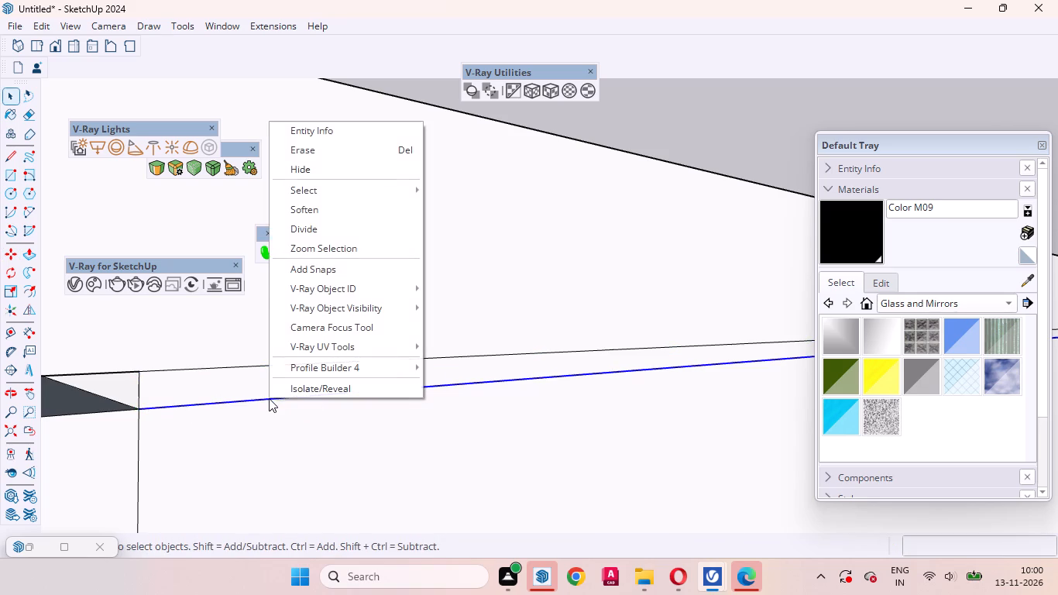
click(314, 150)
scroll(692, 406, down, 5)
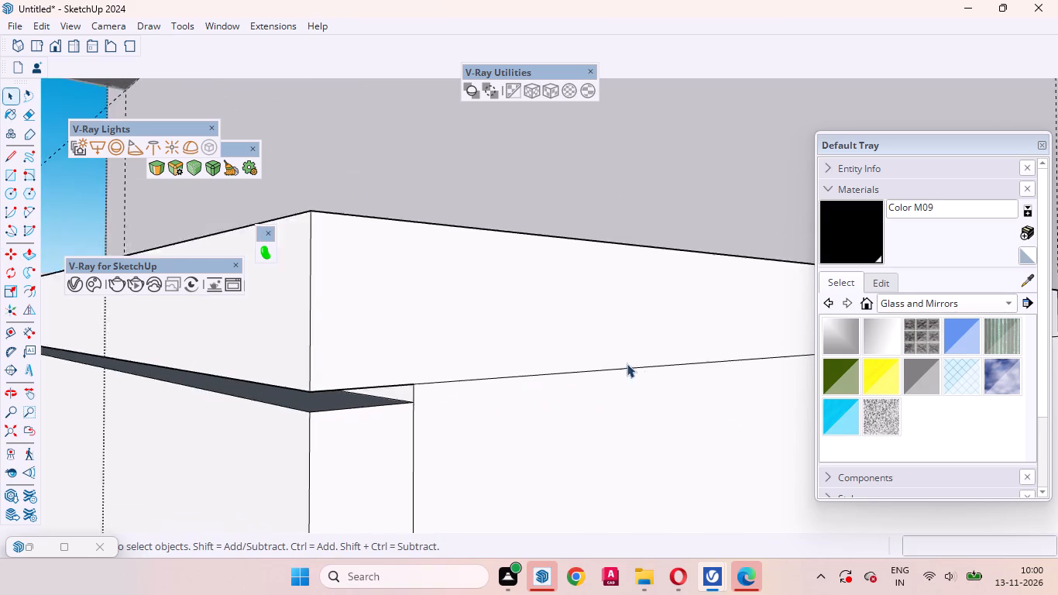
scroll(627, 363, down, 17)
scroll(568, 328, up, 1)
scroll(641, 341, down, 8)
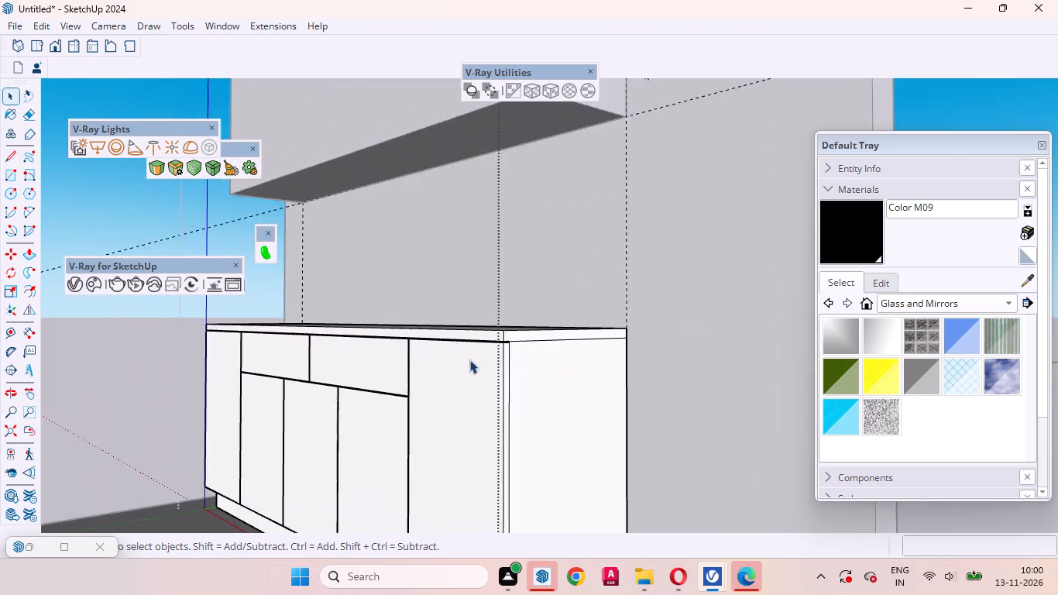
scroll(469, 359, down, 3)
middle_drag(311, 357, 541, 396)
scroll(471, 335, down, 8)
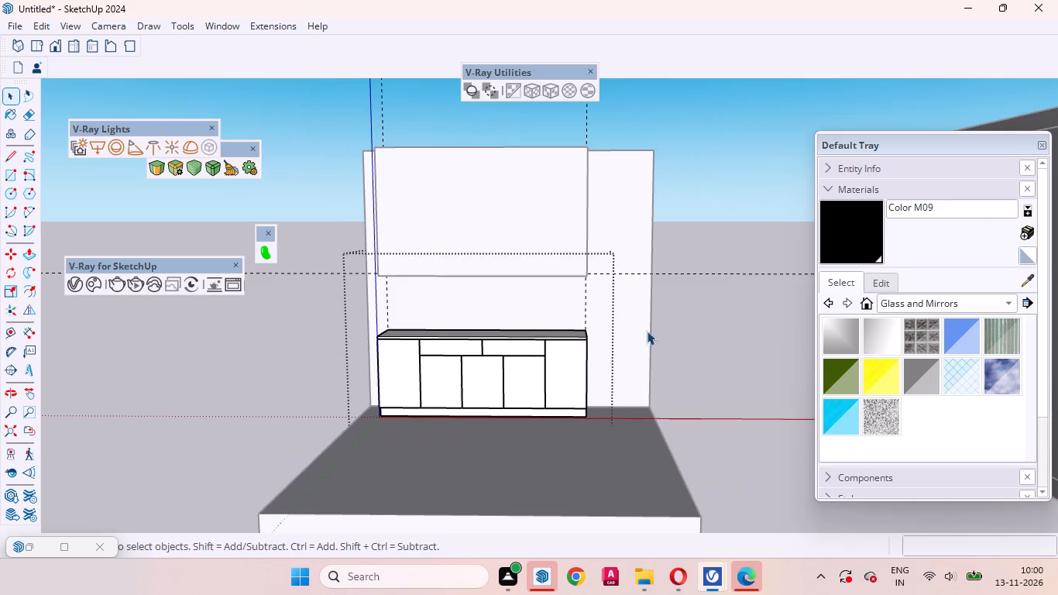
click(704, 339)
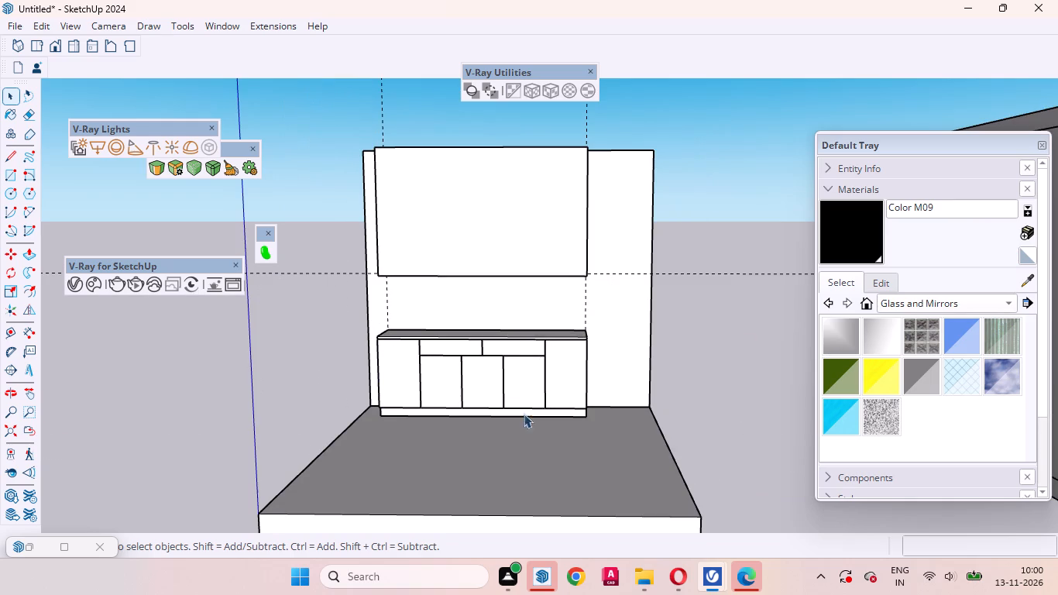
Inside the upper cabinet group, copy the front face's bottom edge 11" upward.
scroll(435, 406, up, 3)
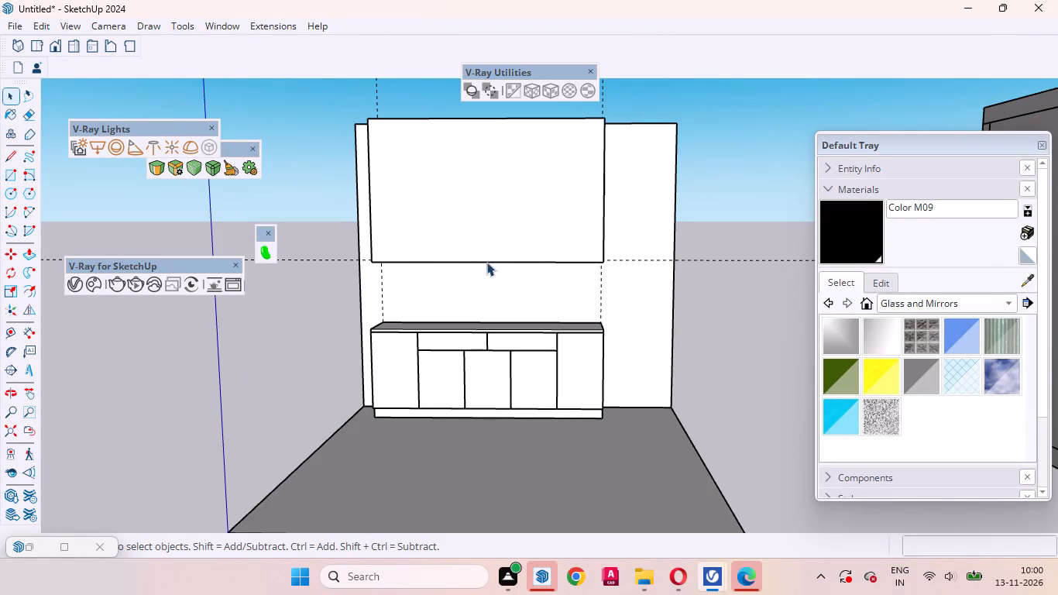
scroll(469, 317, down, 2)
triple_click(449, 232)
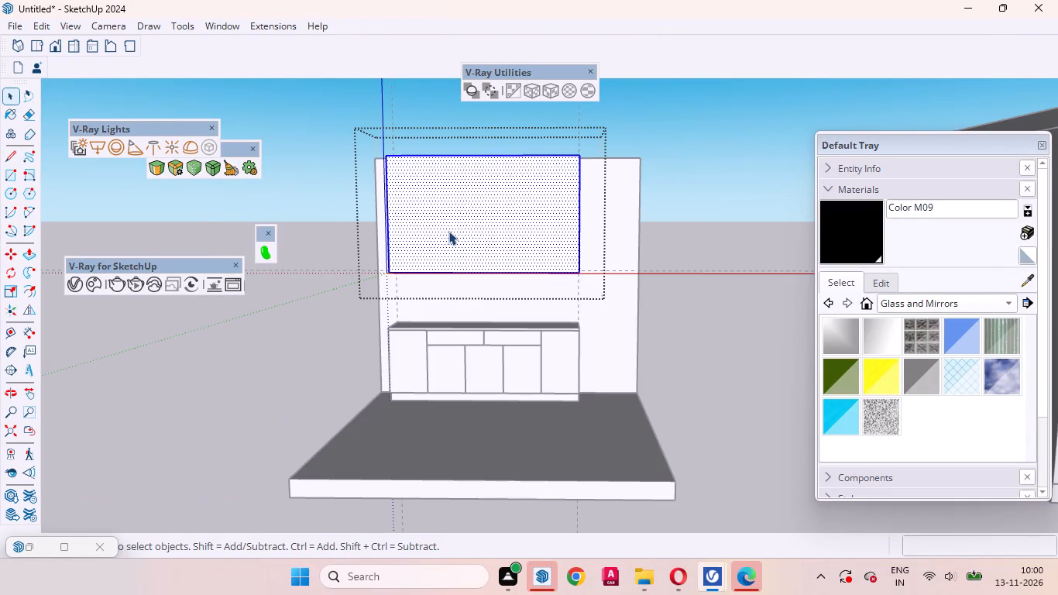
click(486, 230)
click(432, 155)
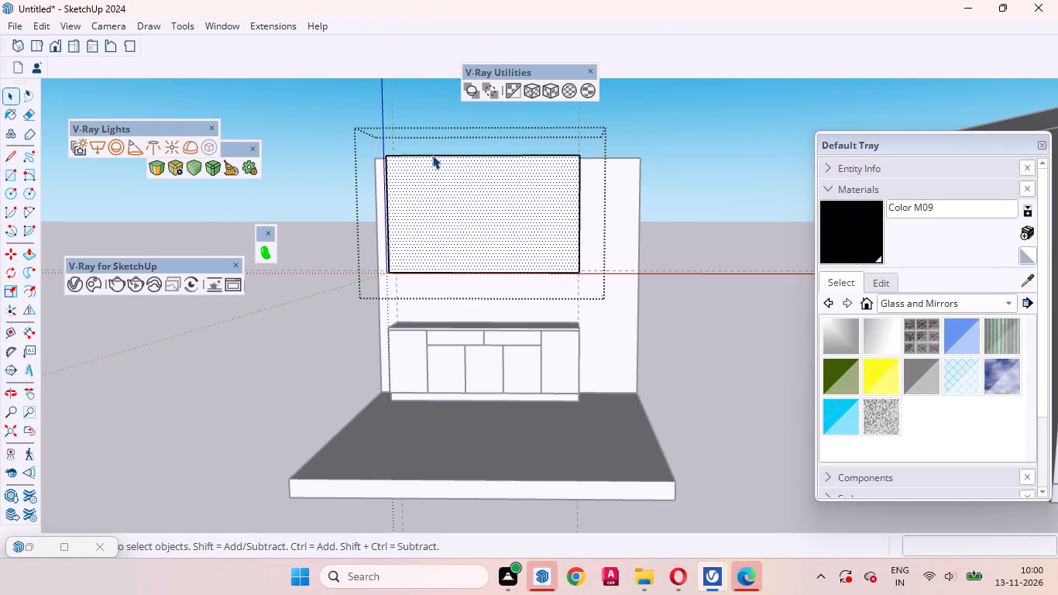
click(478, 237)
click(442, 237)
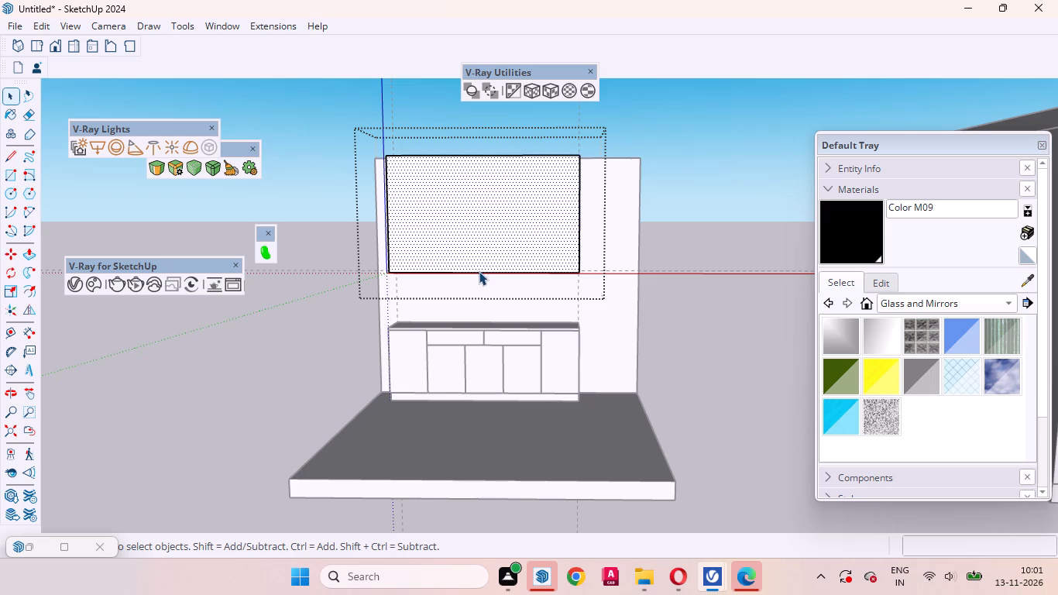
click(479, 271)
key(m)
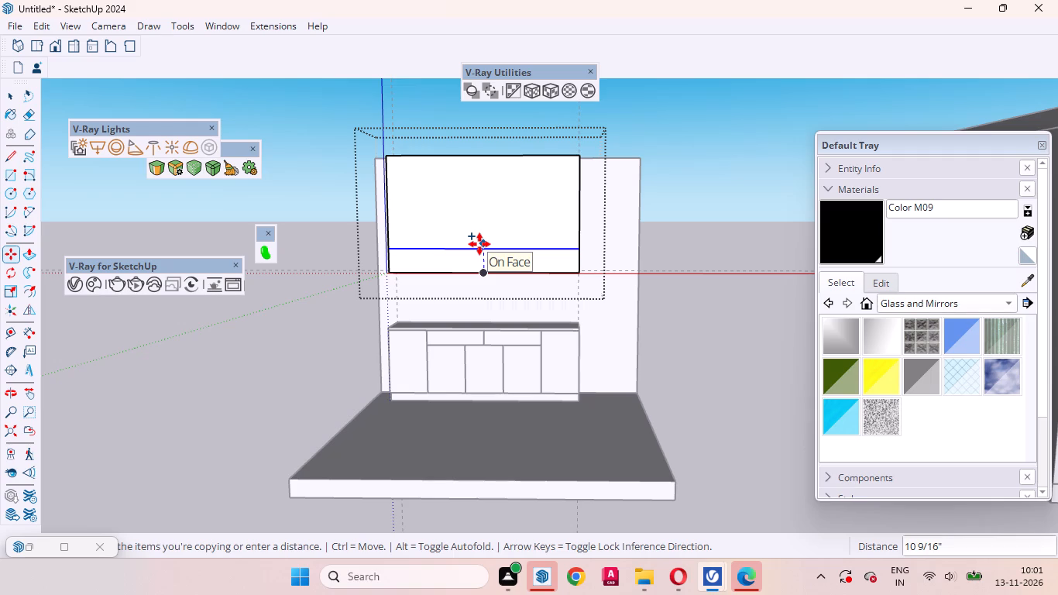
text(11)
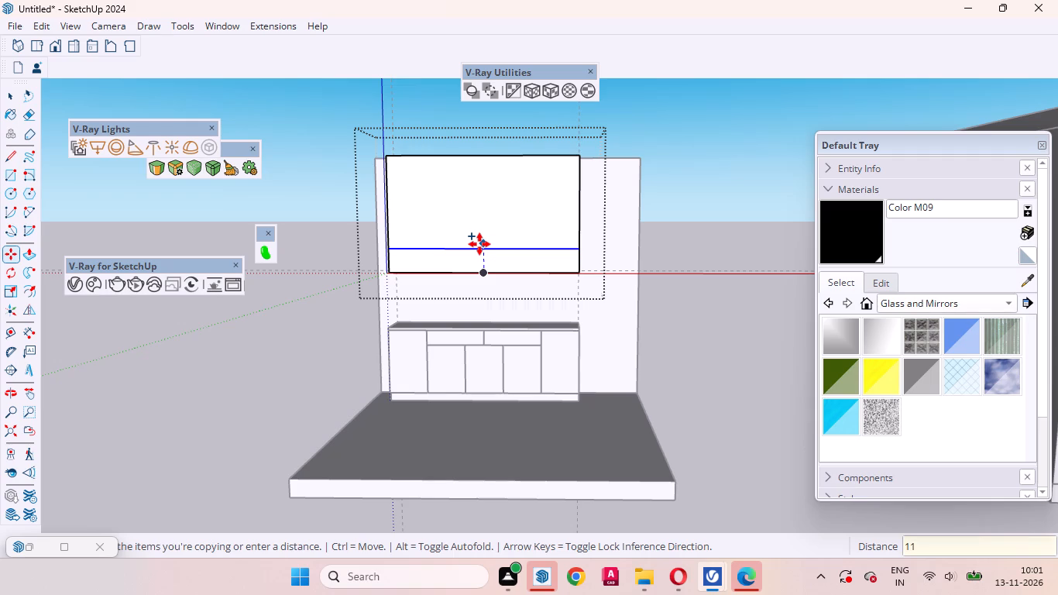
key(Return)
key(space)
click(480, 264)
click(479, 225)
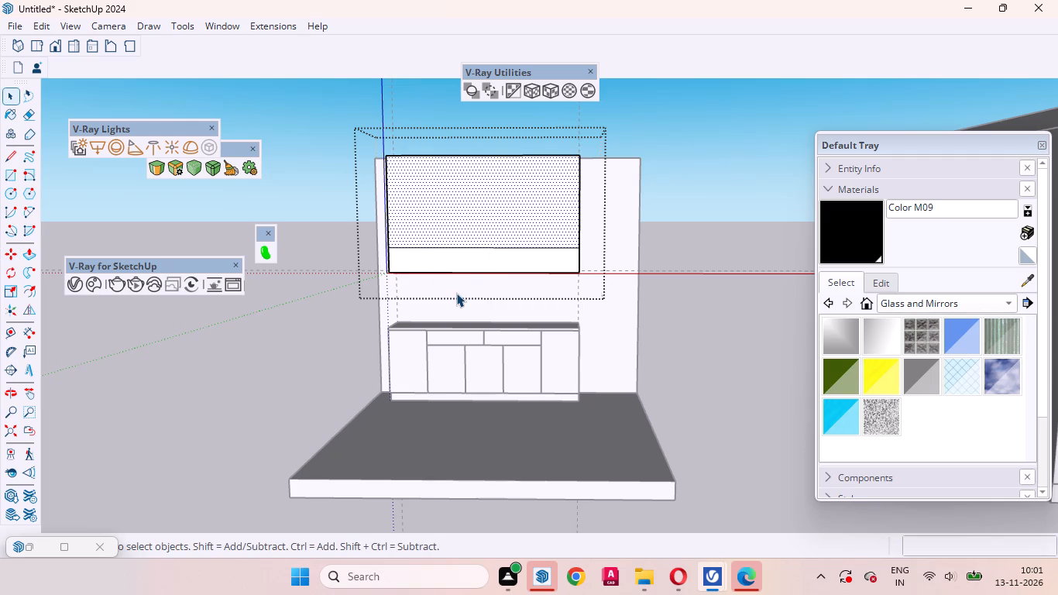
Divide the copied horizontal line on the upper cabinet's front into 5 equal segments.
middle_drag(370, 232, 432, 259)
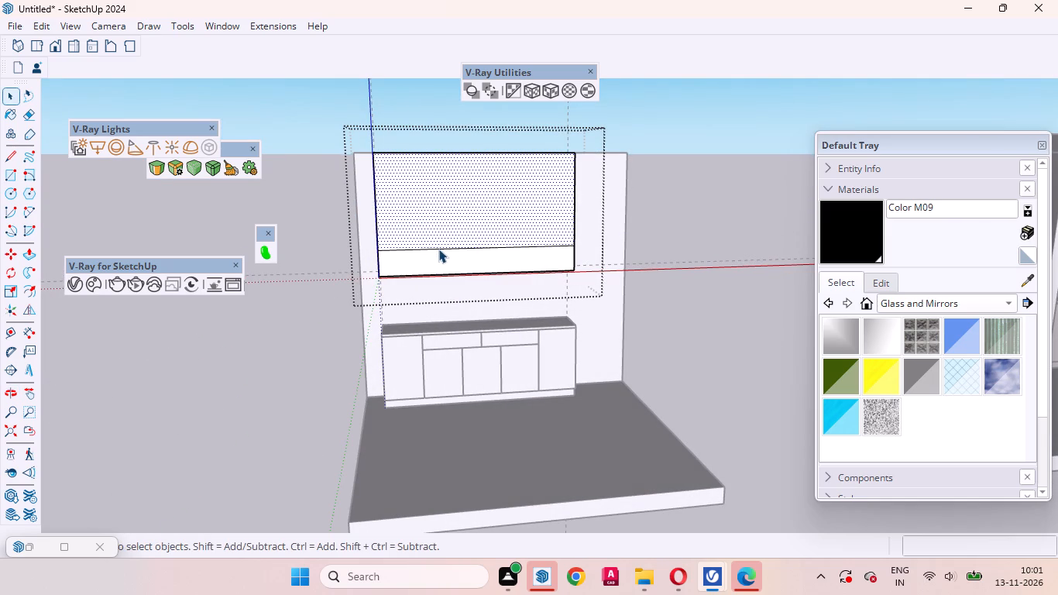
click(438, 249)
right_click(438, 249)
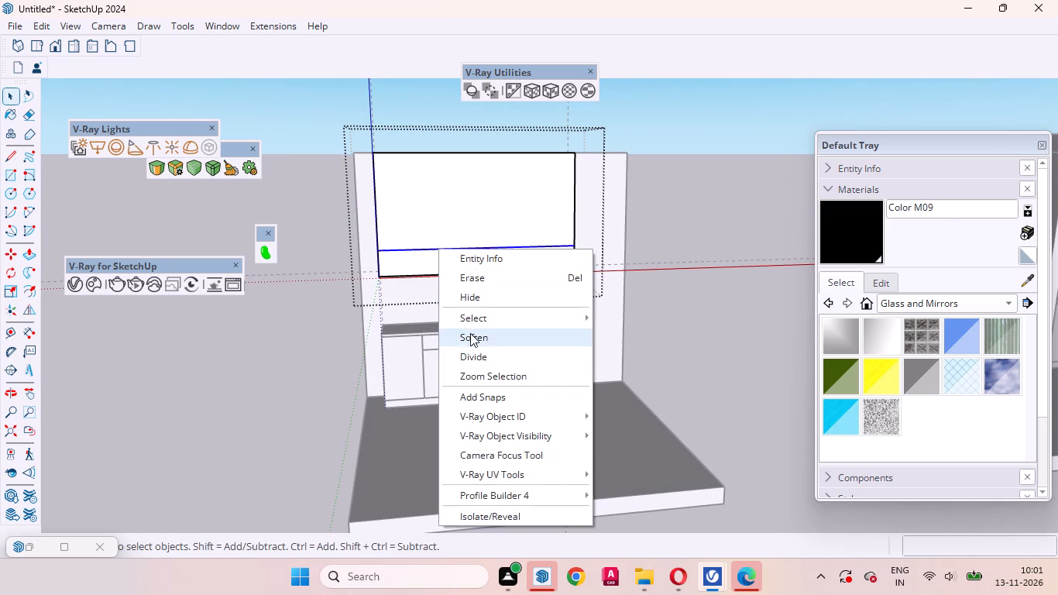
click(476, 357)
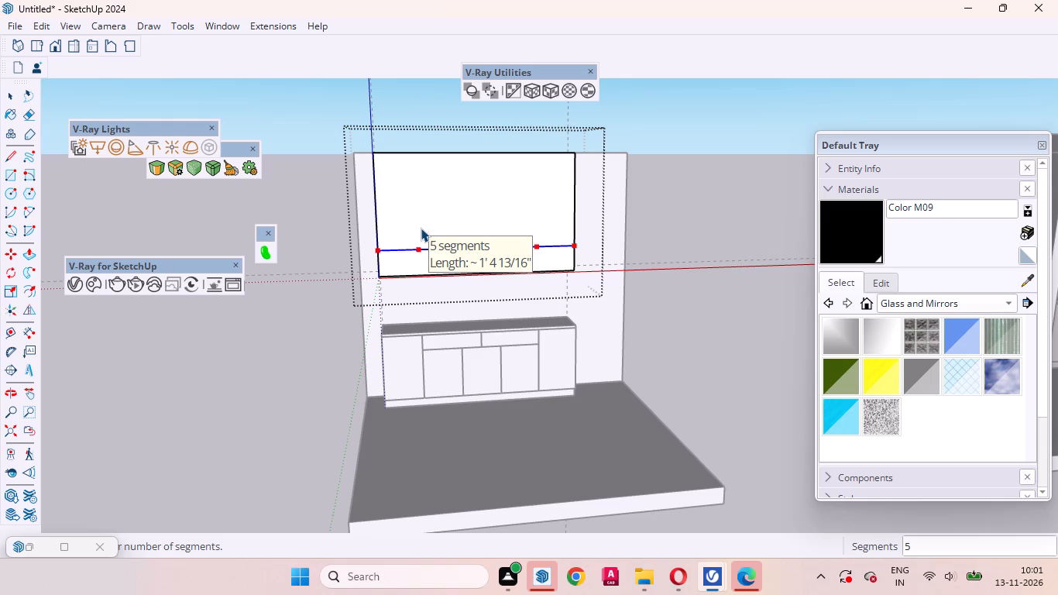
click(421, 228)
Draw four vertical lines from the division points up to the upper cabinet's top edge, splitting the front into five door panels.
key(l)
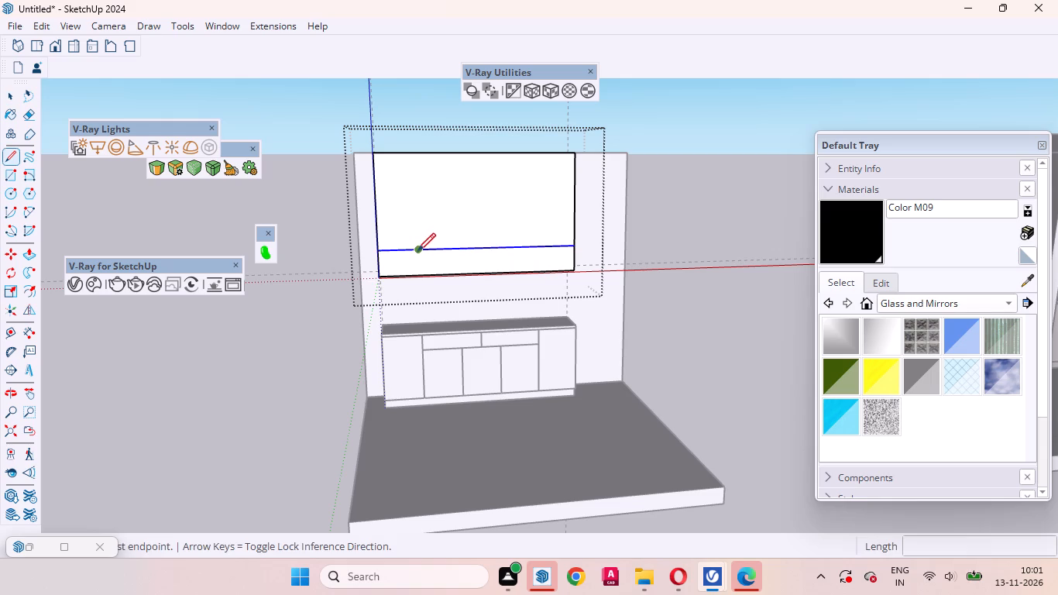
click(417, 250)
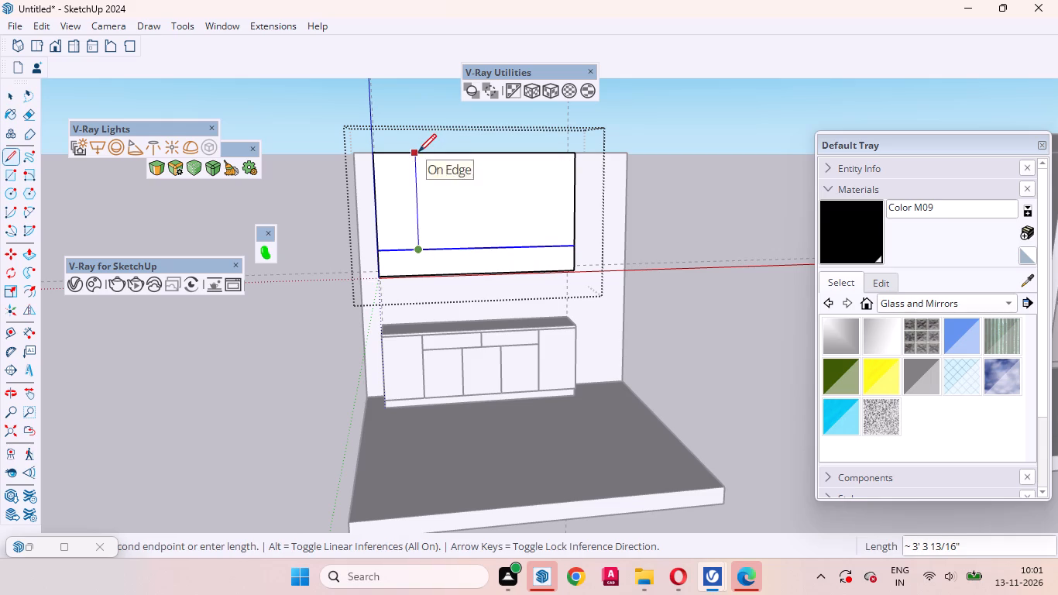
click(418, 152)
click(458, 248)
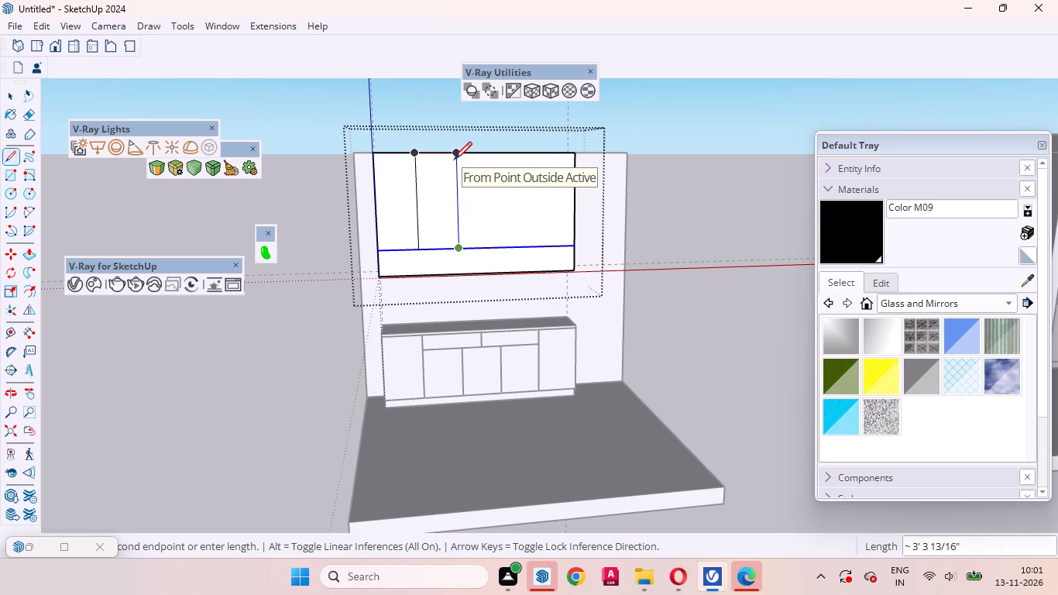
click(502, 246)
click(502, 154)
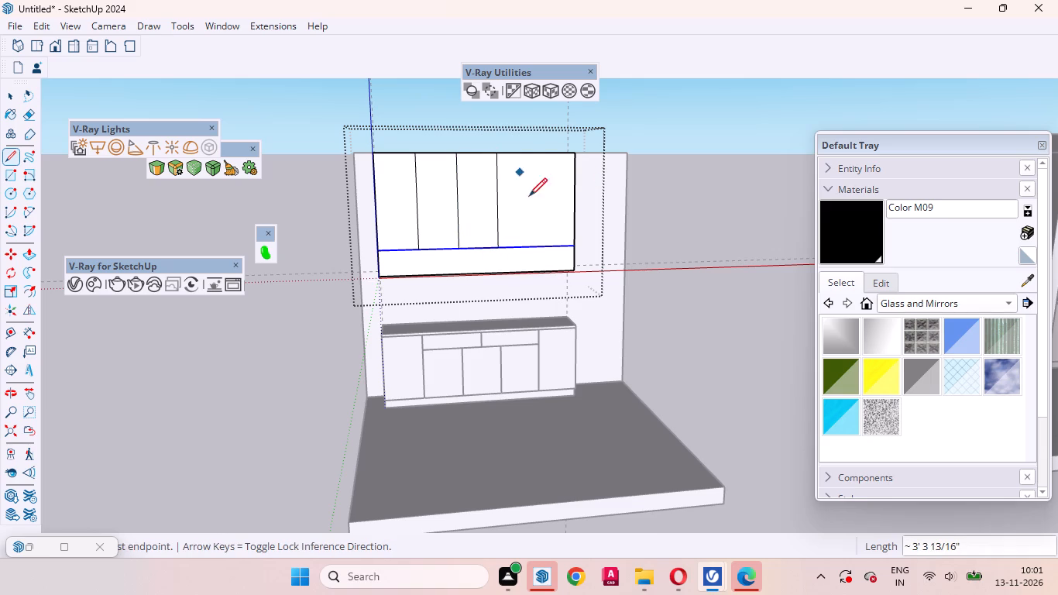
drag(536, 244, 536, 232)
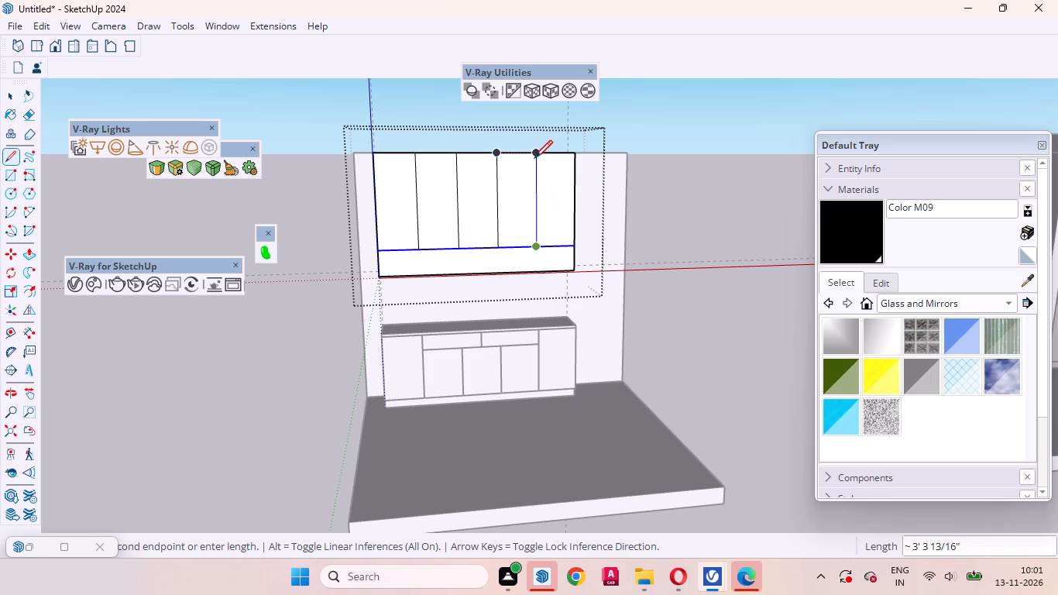
click(534, 156)
click(8, 95)
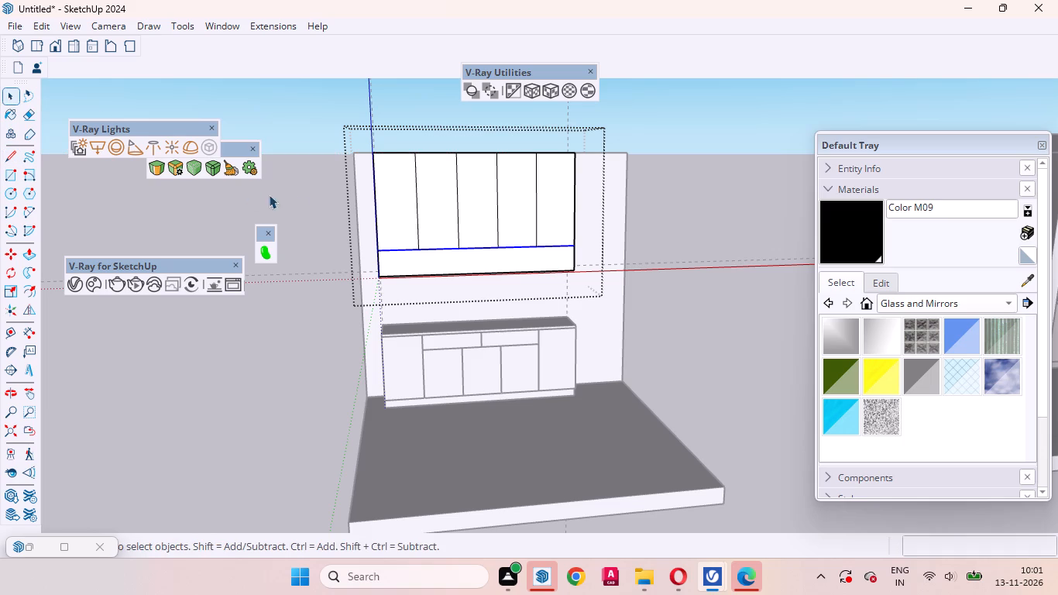
Check the five door panels and the bottom strip of the upper cabinet as separate faces.
click(394, 210)
click(436, 207)
click(474, 202)
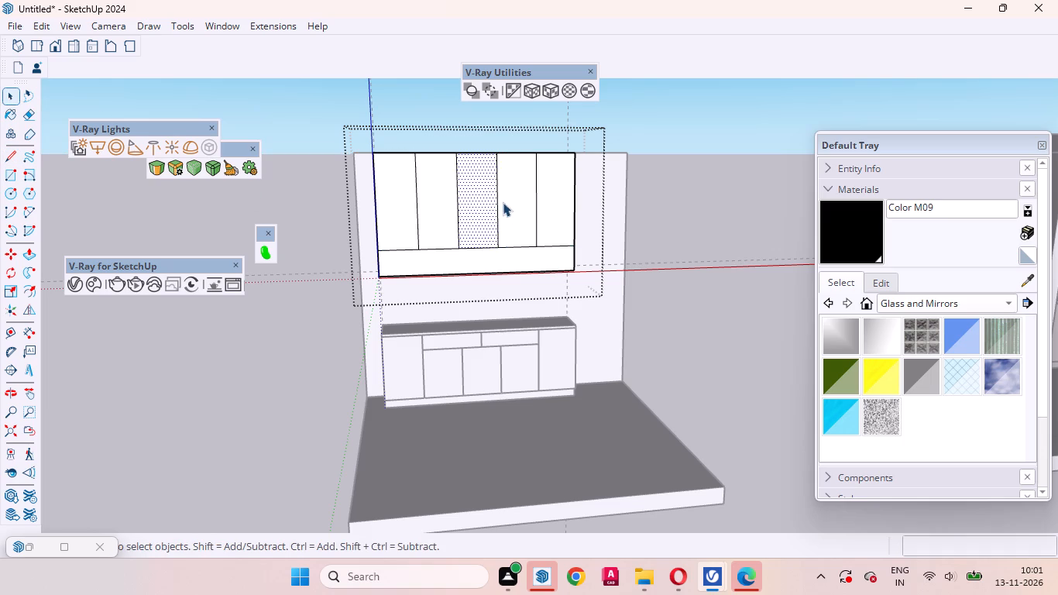
click(510, 202)
click(551, 213)
scroll(380, 272, up, 6)
click(434, 252)
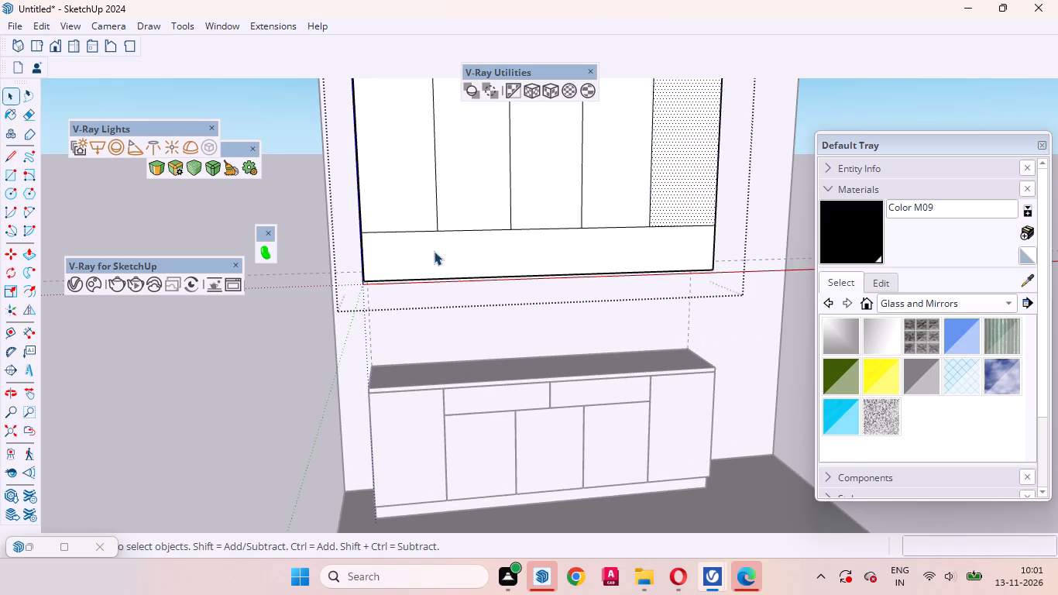
scroll(375, 317, down, 4)
Copy the four vertical divider lines on the upper cabinet's front 3 mm sideways to outline the door gaps.
click(415, 213)
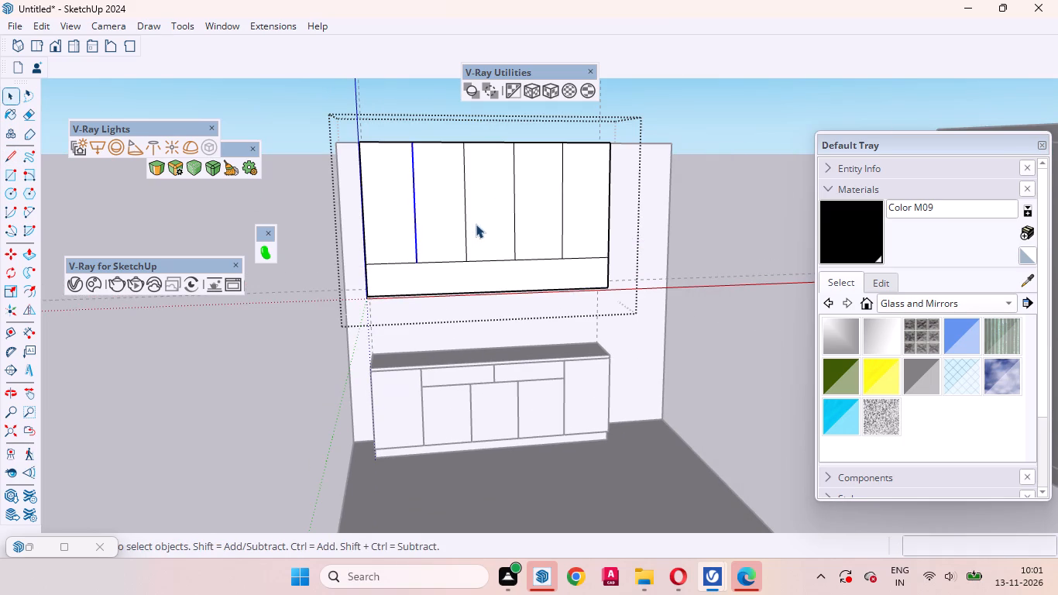
ctrl+click(465, 217)
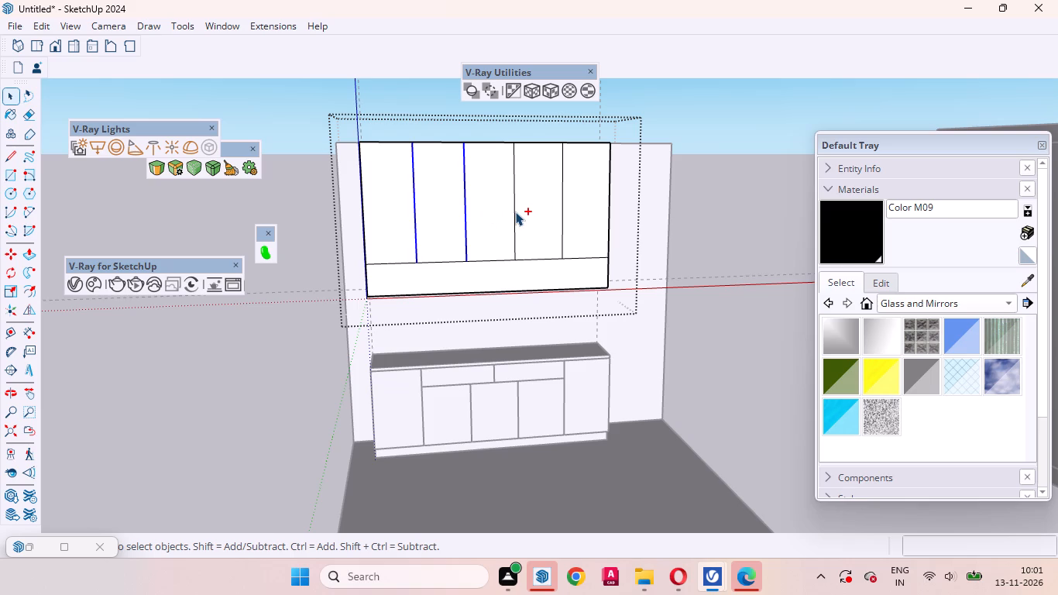
ctrl+click(515, 212)
ctrl+click(563, 210)
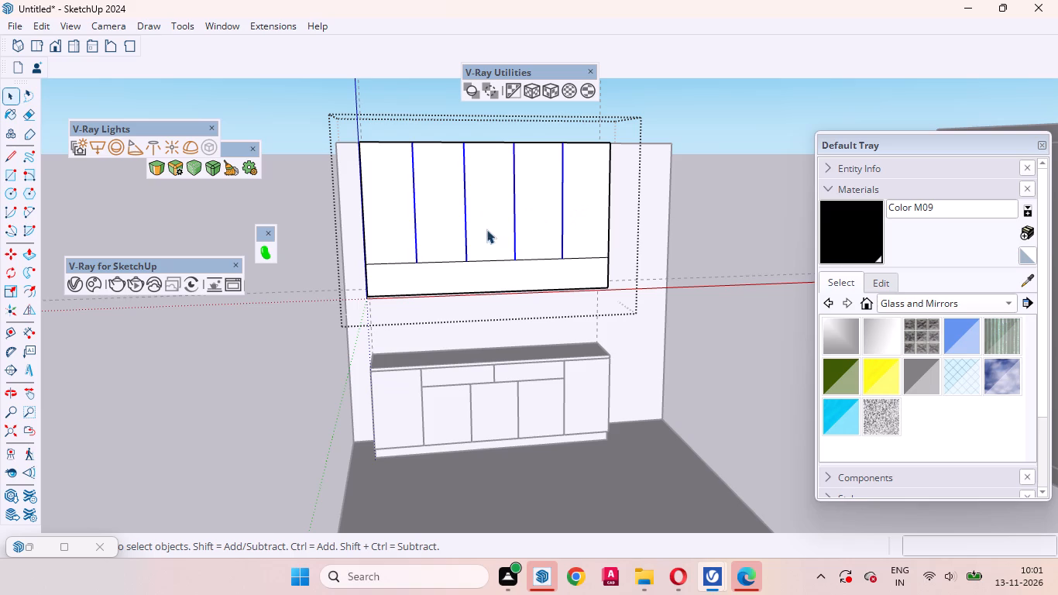
key(m)
scroll(453, 263, up, 7)
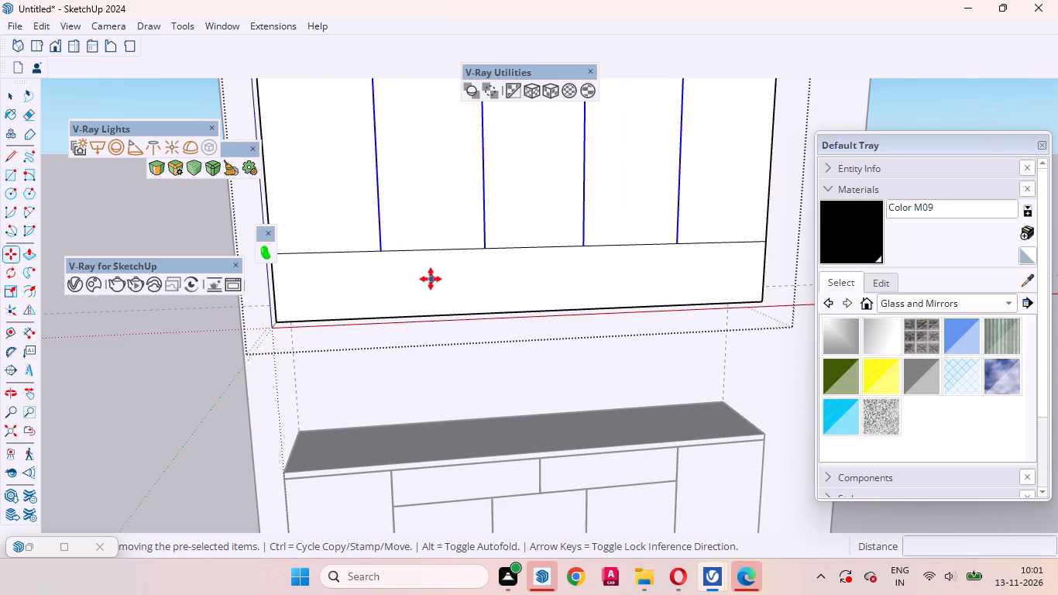
click(423, 279)
text(3mm)
key(Return)
key(space)
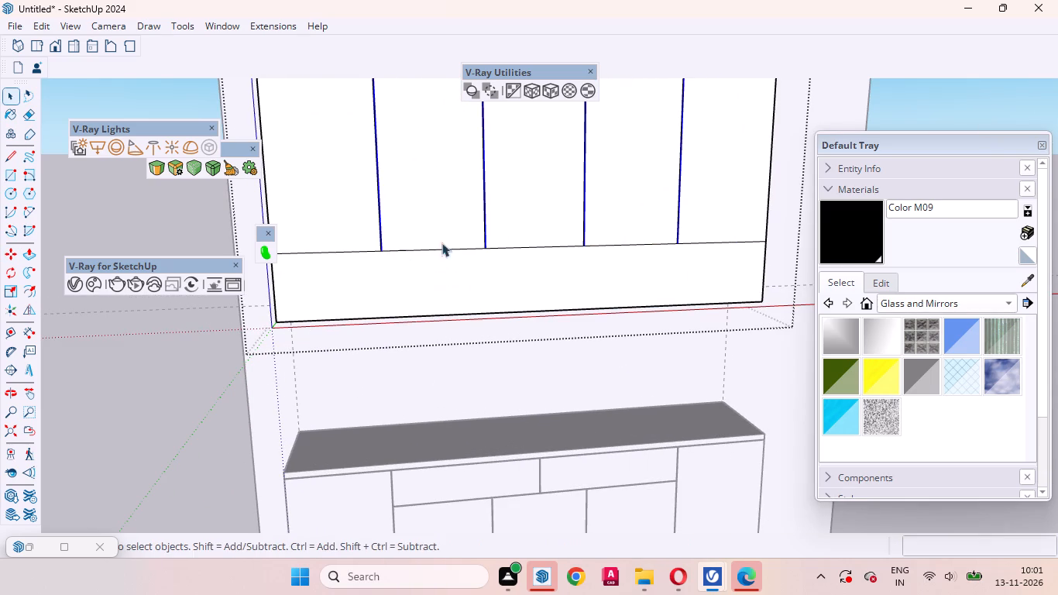
Copy the five segments of the horizontal line below the upper cabinet's doors 3 mm upward to outline the bottom gap.
scroll(472, 218, down, 7)
click(414, 250)
scroll(407, 246, up, 7)
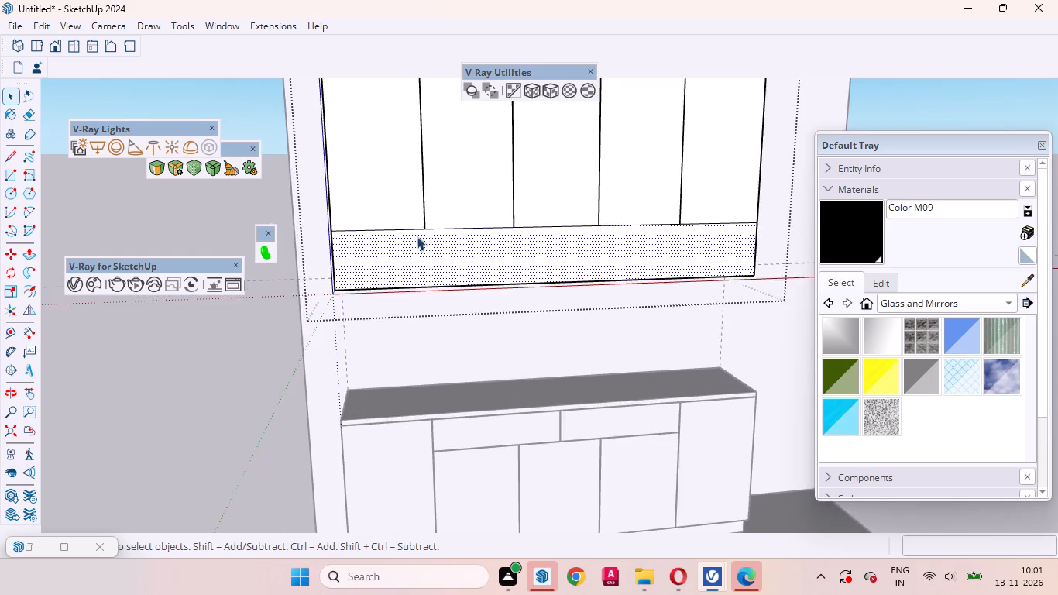
scroll(417, 236, up, 17)
click(426, 232)
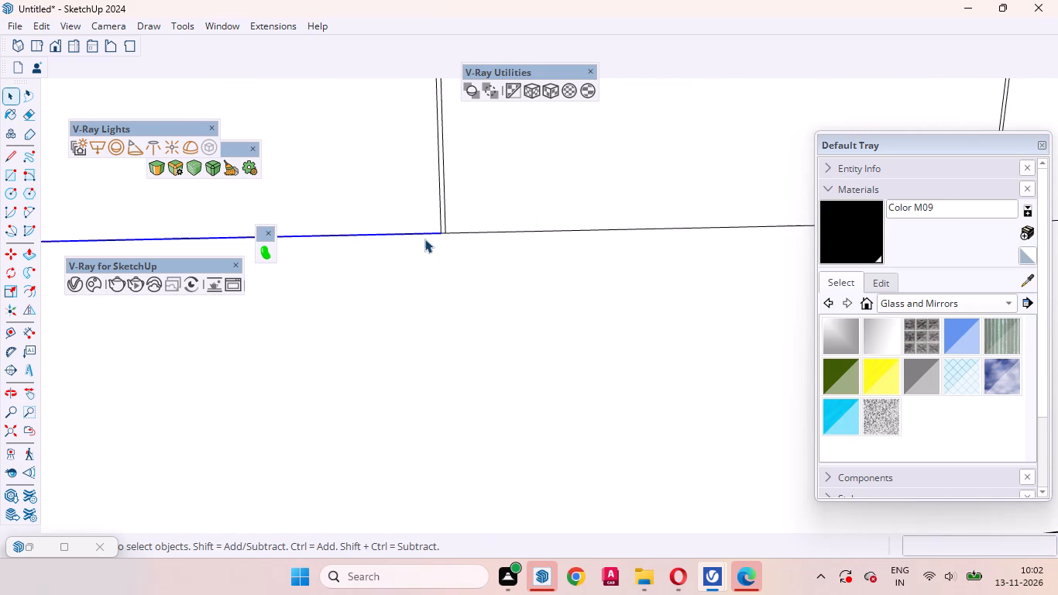
scroll(383, 312, down, 6)
ctrl+click(445, 267)
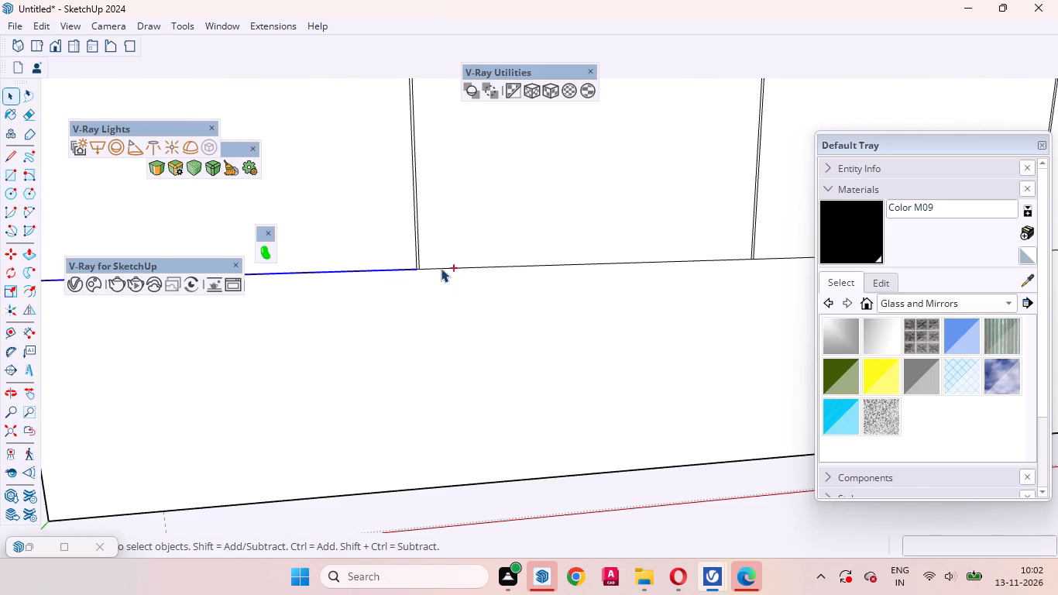
ctrl+scroll(340, 316, down, 1)
ctrl+scroll(335, 322, up, 1)
ctrl+scroll(332, 325, down, 6)
ctrl+click(596, 287)
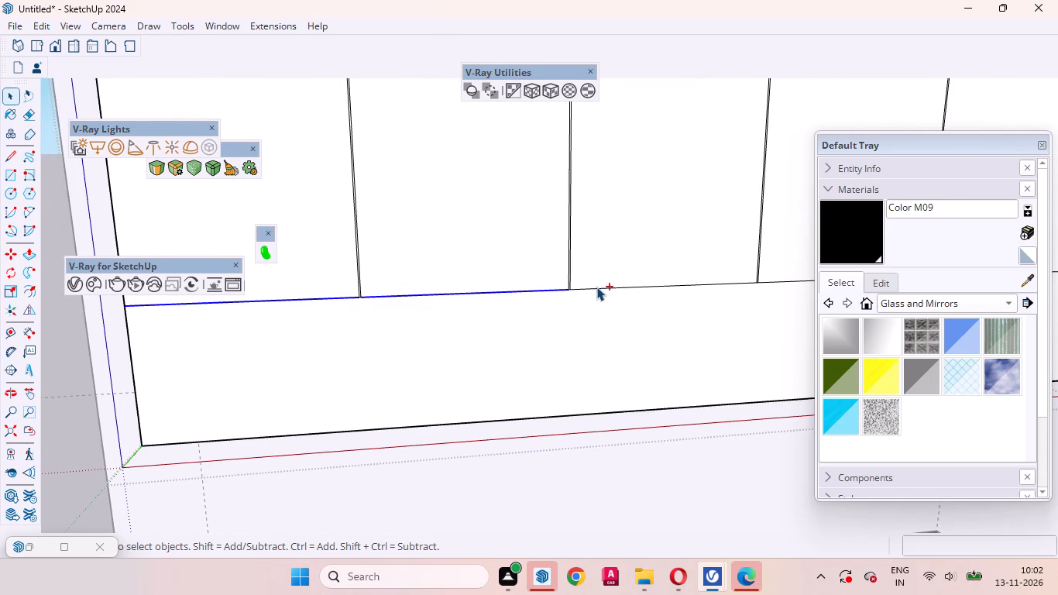
ctrl+scroll(315, 276, down, 5)
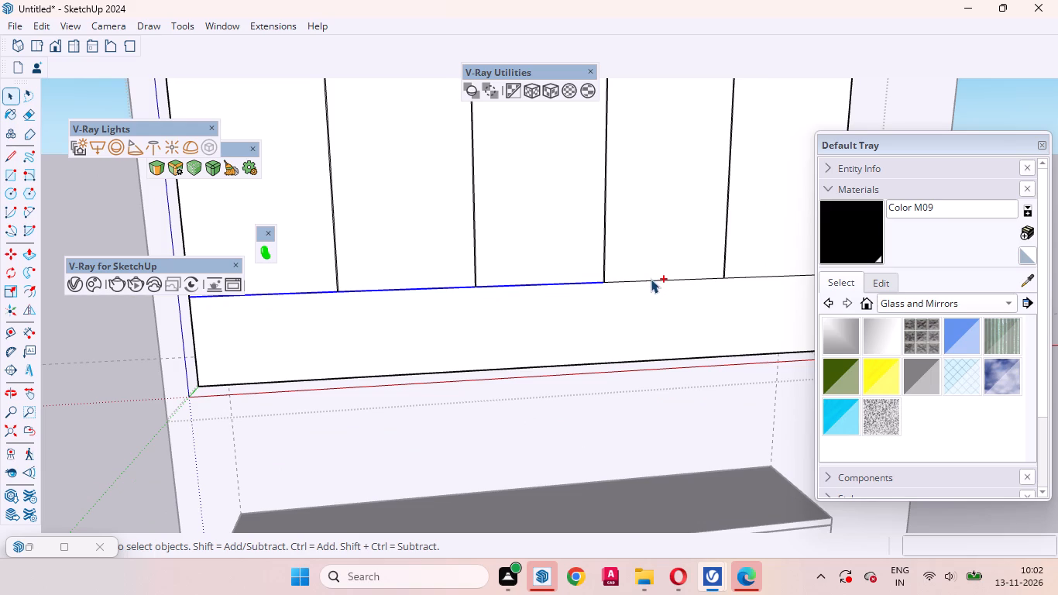
ctrl+click(651, 279)
ctrl+scroll(336, 297, down, 5)
ctrl+scroll(591, 282, up, 7)
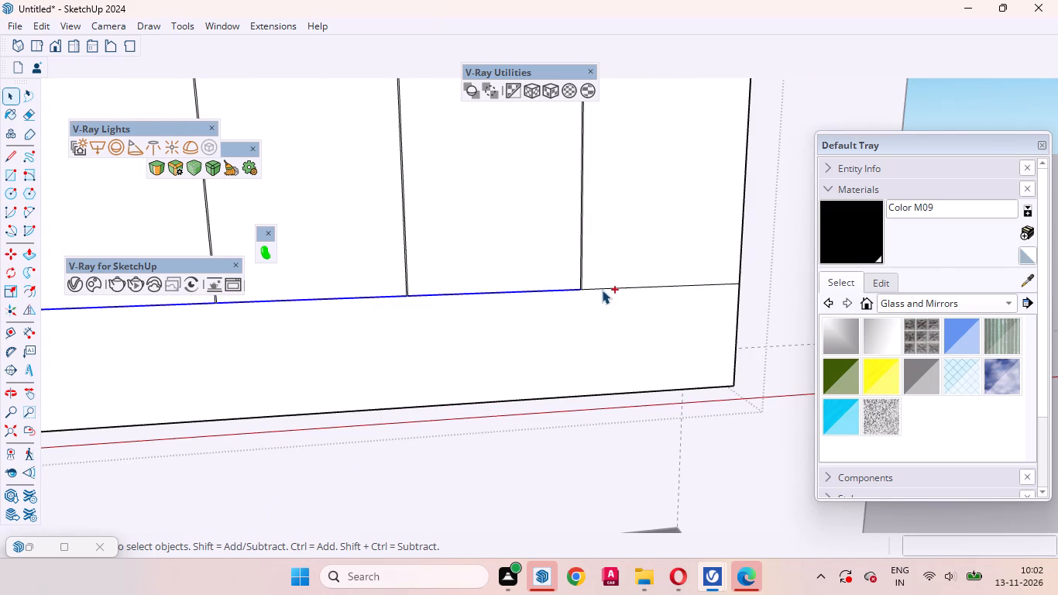
ctrl+click(599, 288)
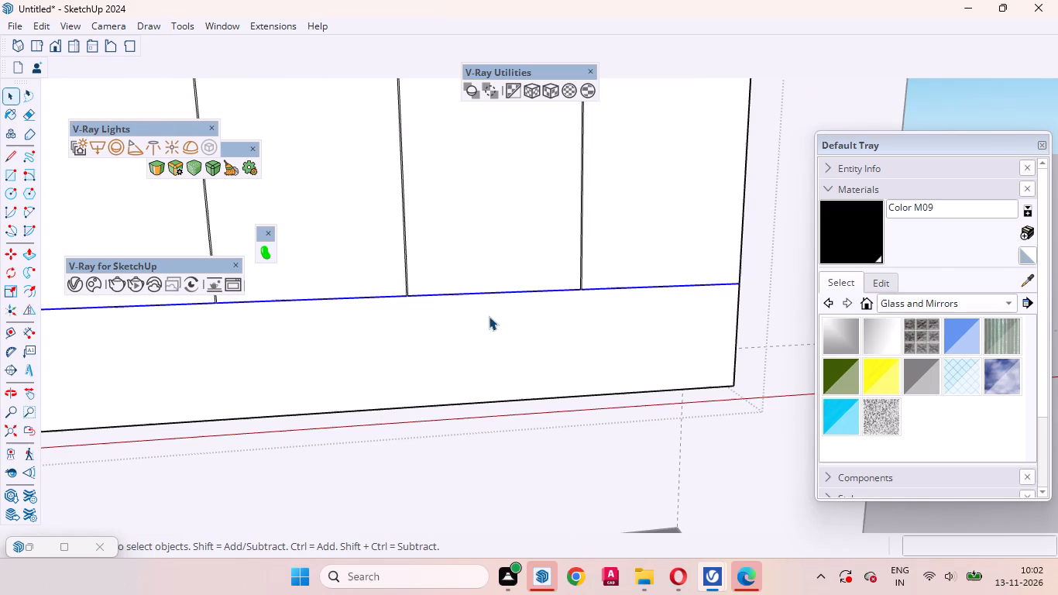
key(m)
click(478, 342)
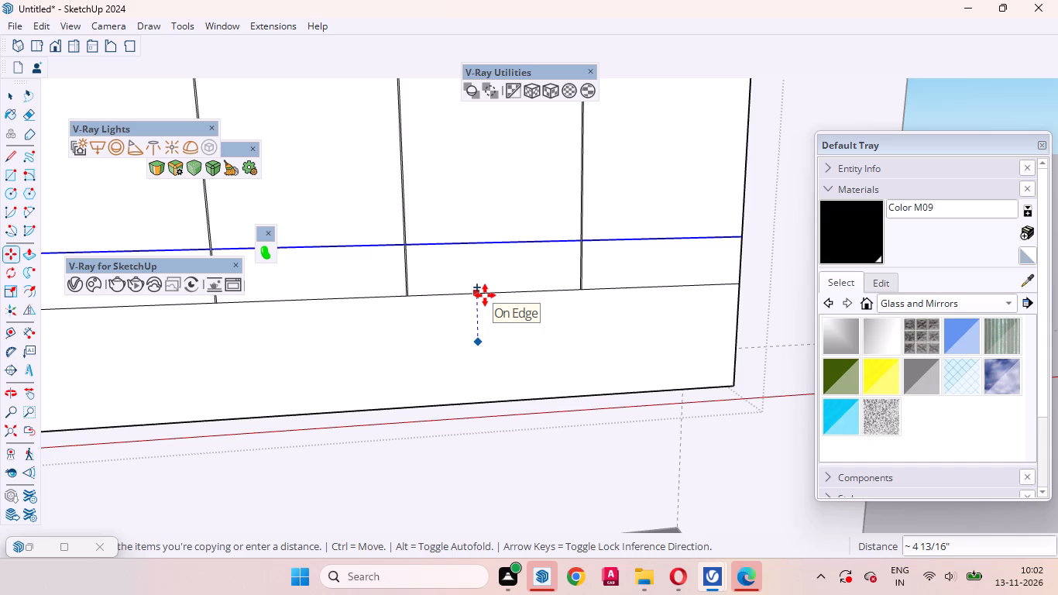
text(3mm)
key(Return)
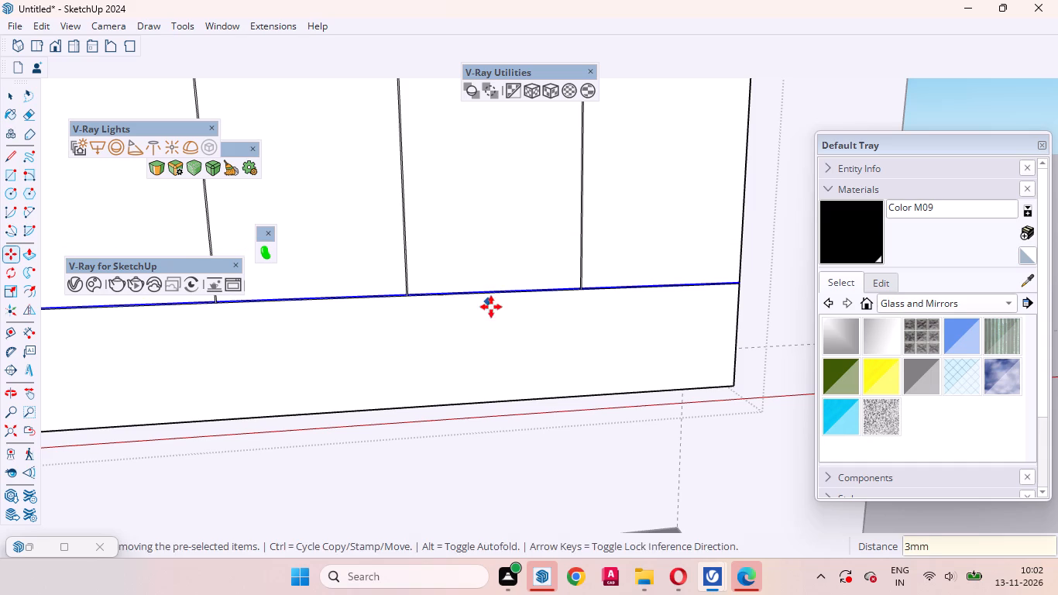
key(space)
Push the third and fourth vertical gap strips and the three adjoining horizontal gap strips inward, repeating the previous 18 mm depth.
scroll(401, 284, up, 20)
scroll(401, 284, up, 1)
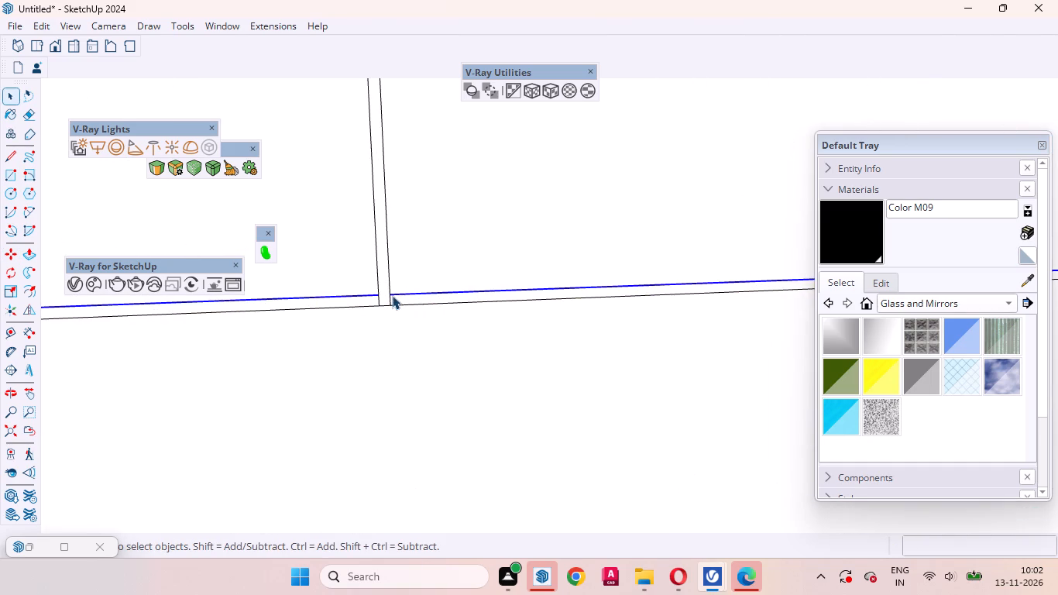
click(400, 297)
click(383, 279)
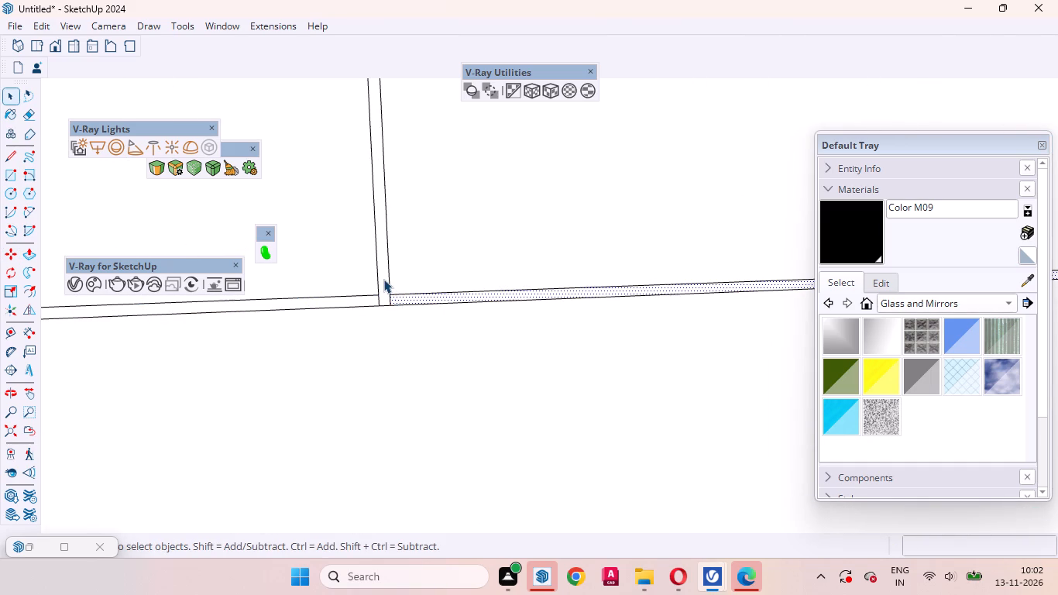
key(p)
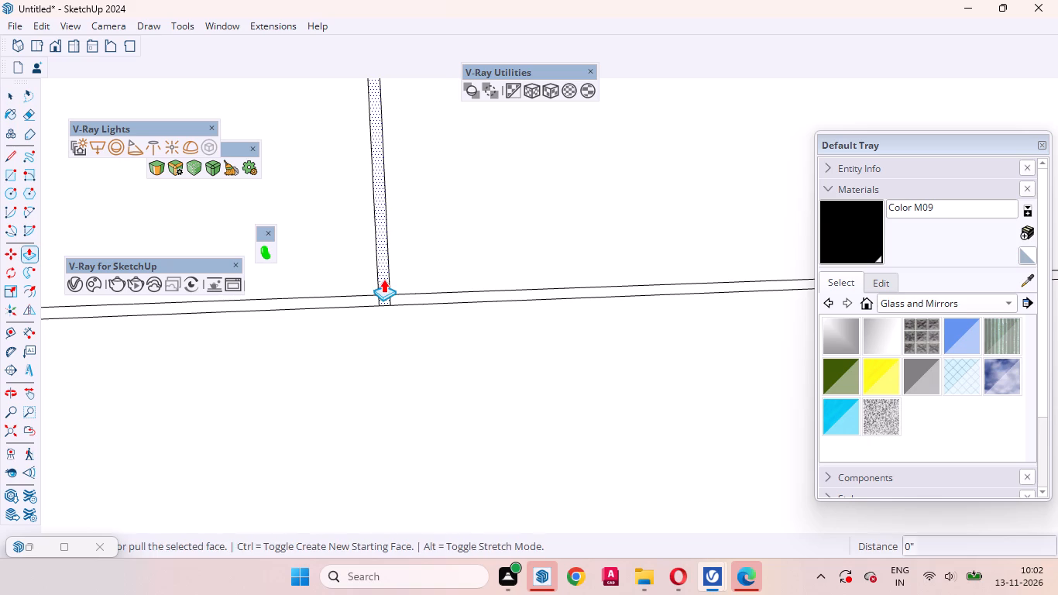
double_click(383, 279)
double_click(410, 300)
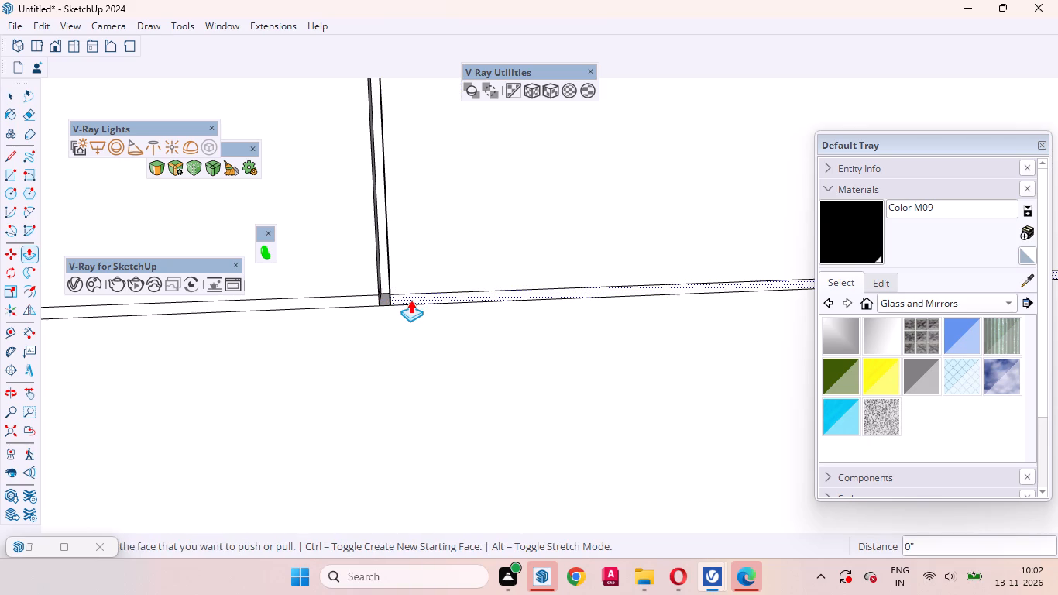
double_click(369, 297)
scroll(410, 314, down, 4)
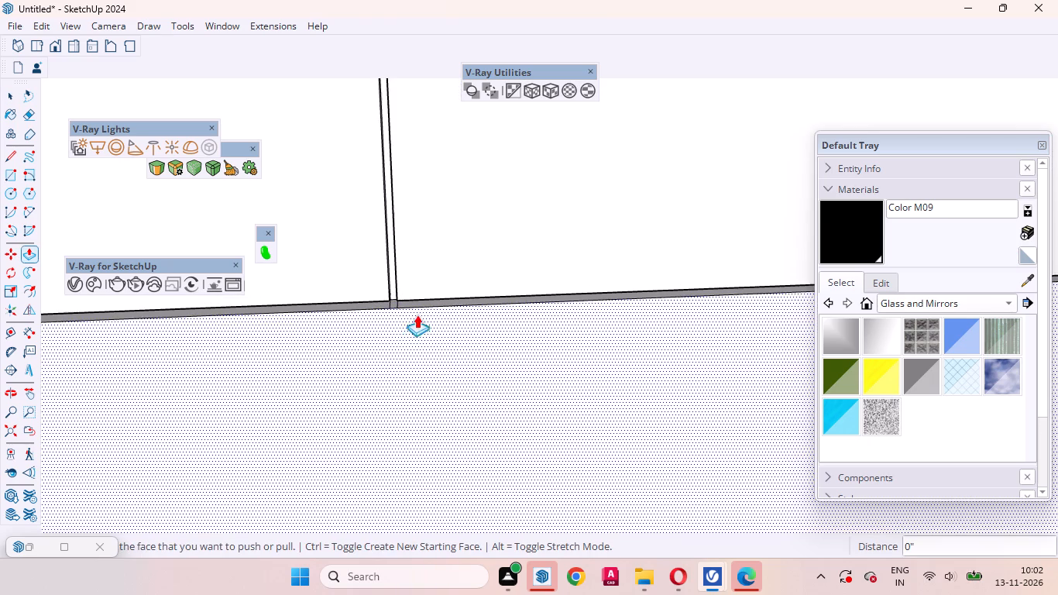
scroll(417, 315, down, 16)
scroll(620, 350, up, 8)
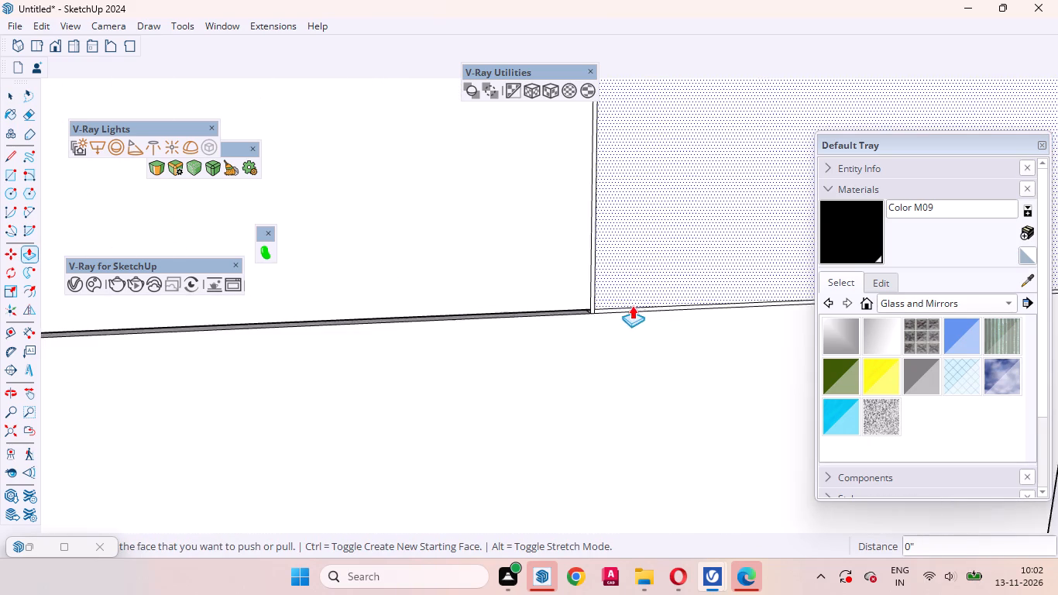
scroll(632, 305, up, 17)
double_click(482, 317)
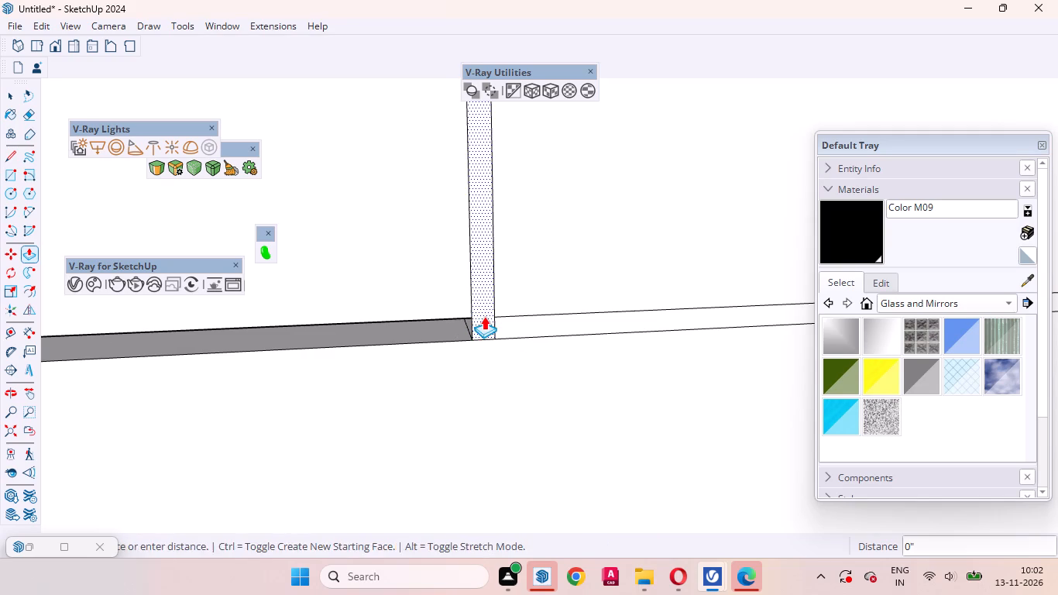
double_click(486, 318)
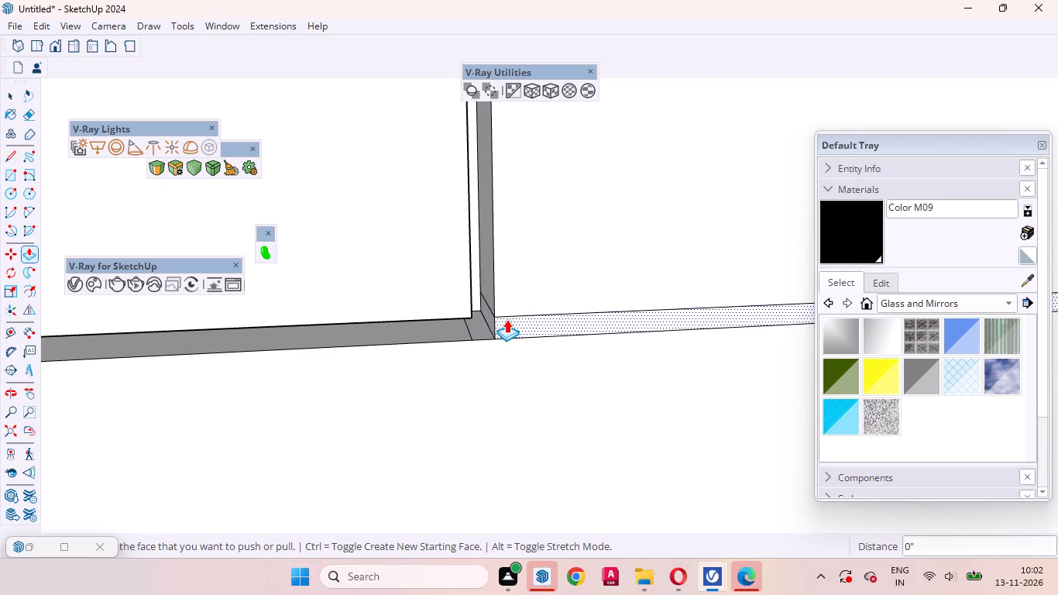
double_click(507, 319)
scroll(527, 346, down, 20)
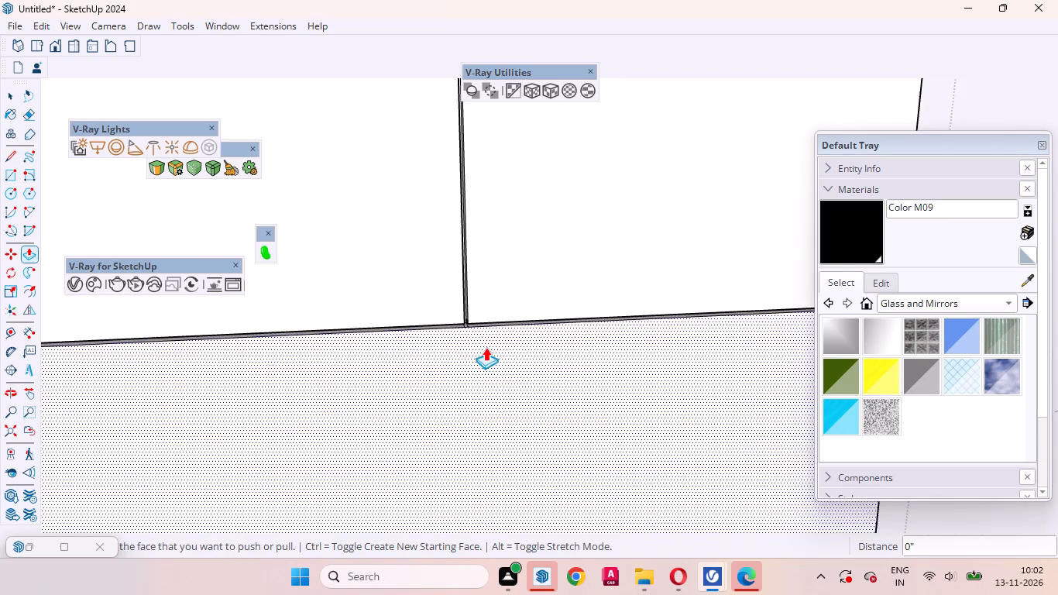
Push the upper cabinet's first two vertical gap strips and the two horizontal strips below the first two doors inward by 18 mm.
scroll(486, 347, down, 18)
scroll(430, 338, up, 6)
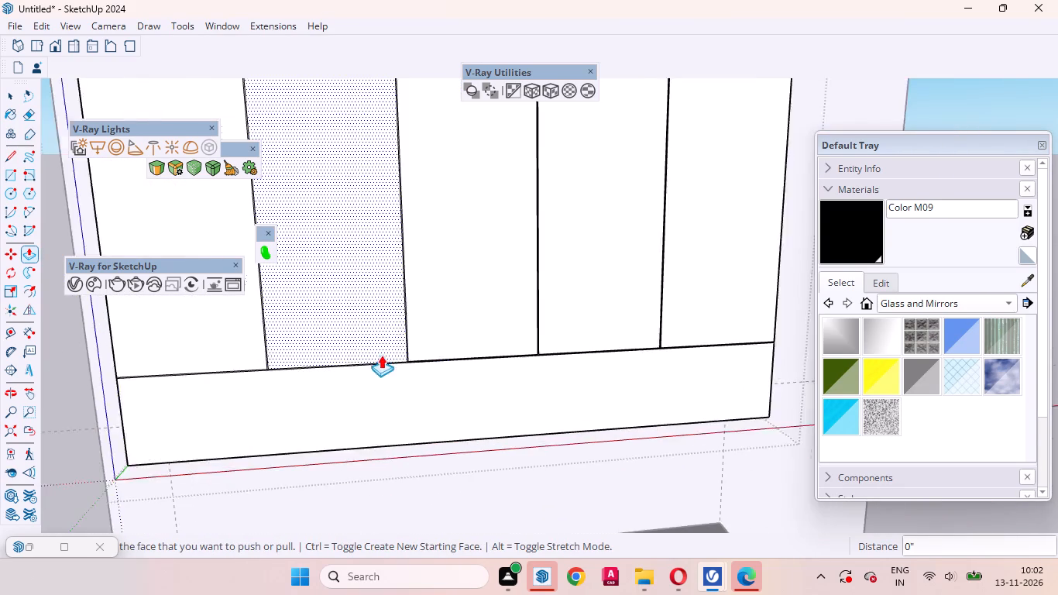
scroll(381, 355, up, 20)
scroll(381, 355, up, 7)
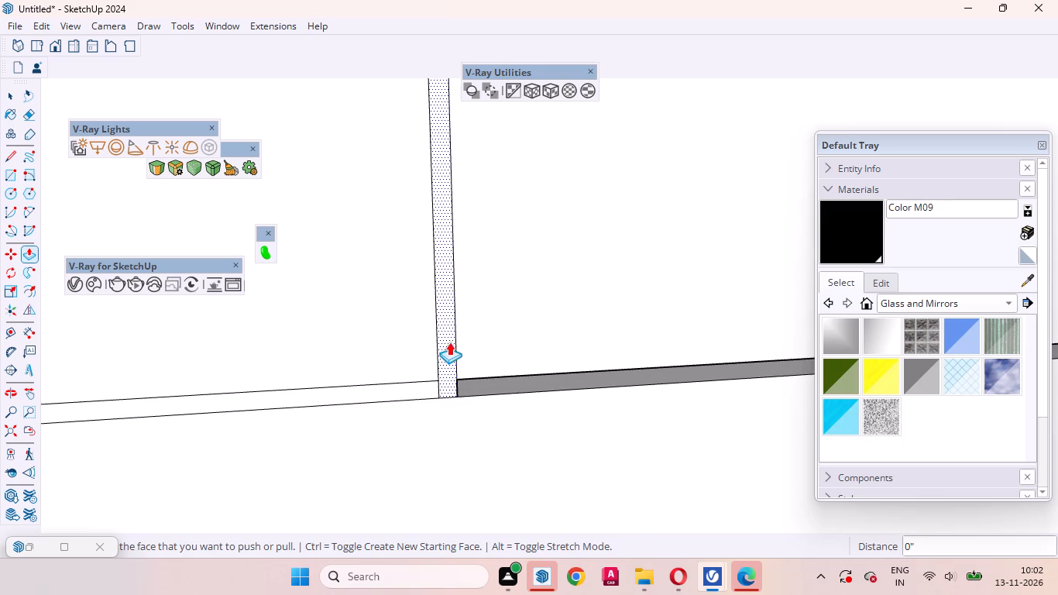
click(450, 337)
click(450, 337)
double_click(418, 389)
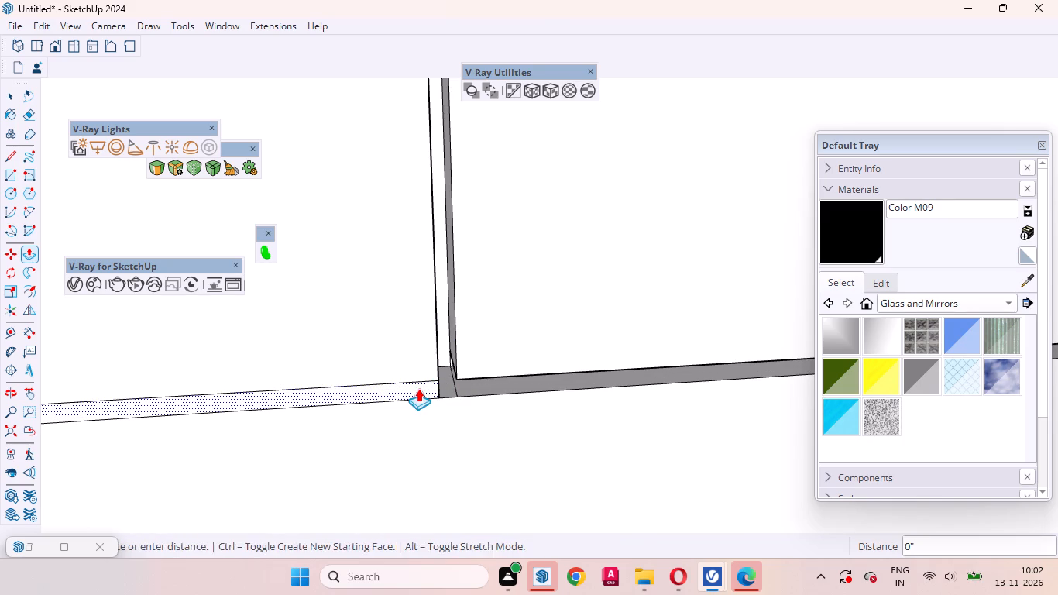
scroll(556, 371, down, 15)
scroll(661, 363, up, 1)
scroll(664, 366, down, 8)
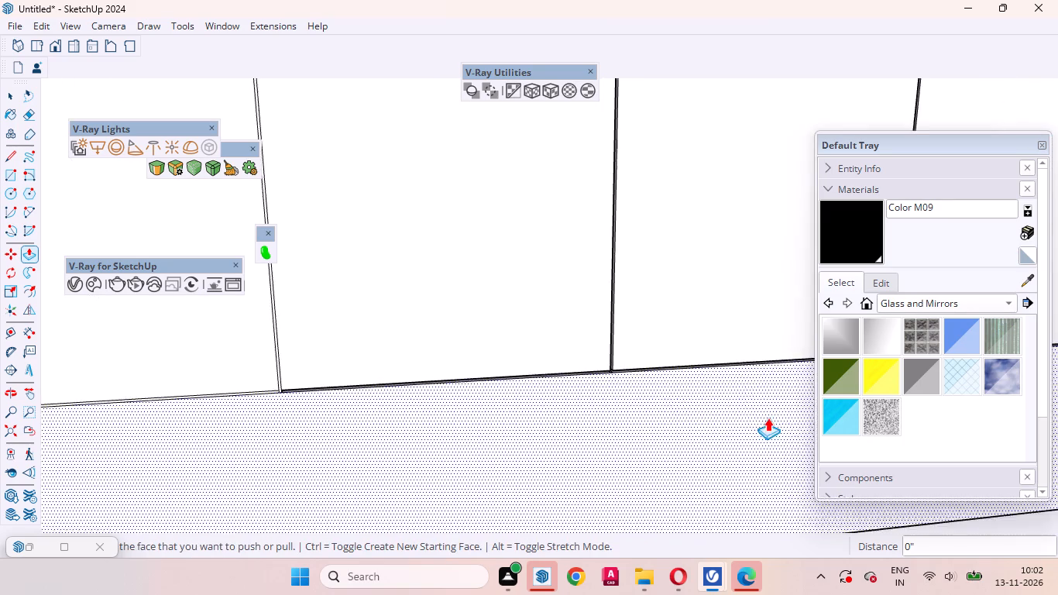
scroll(768, 418, down, 5)
scroll(380, 409, up, 20)
scroll(380, 409, up, 2)
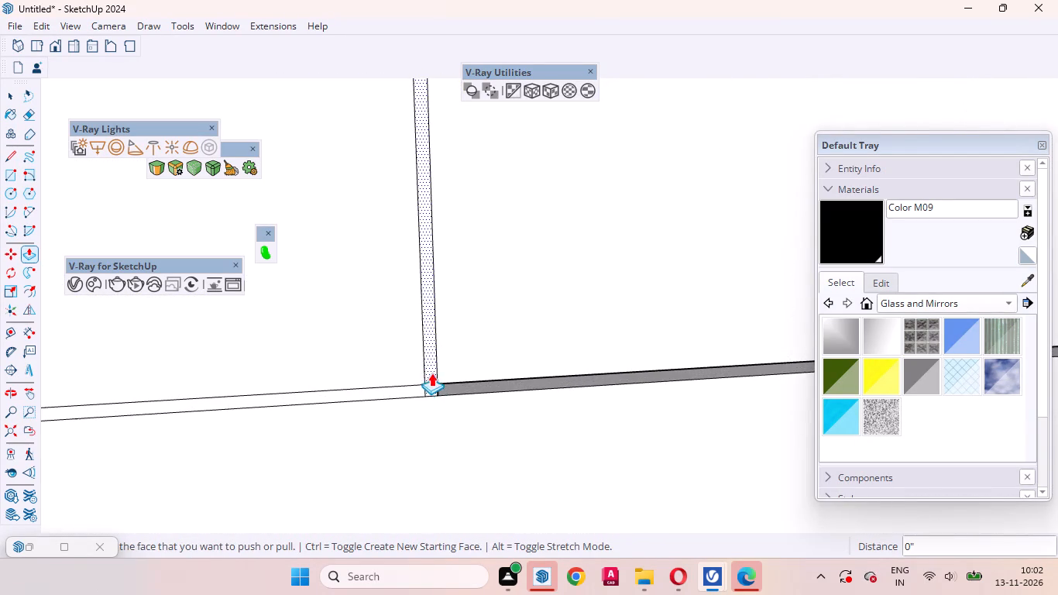
double_click(432, 353)
double_click(409, 387)
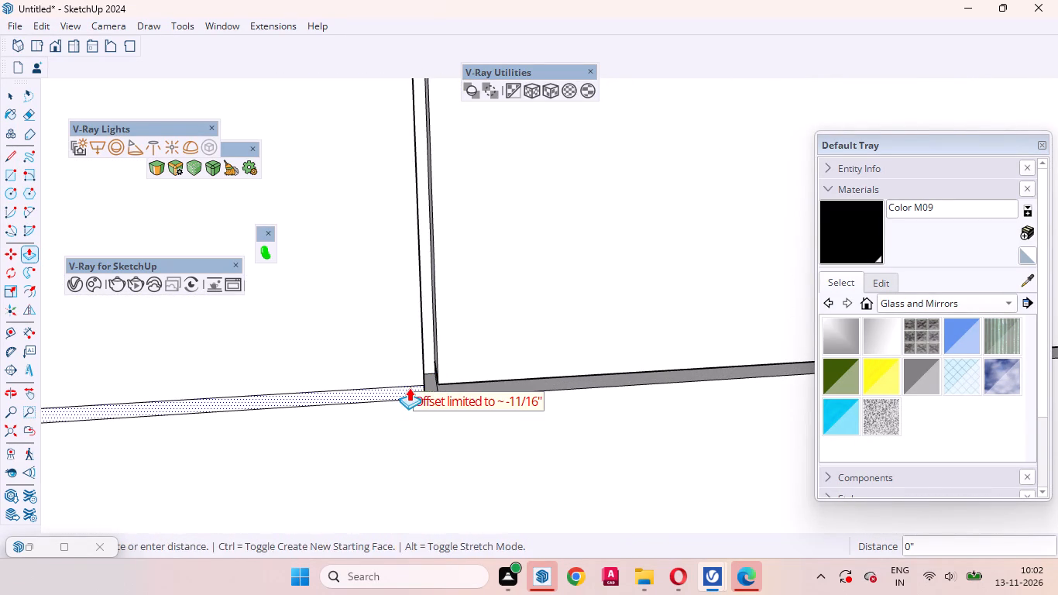
scroll(514, 337, down, 2)
scroll(514, 337, up, 1)
scroll(514, 337, down, 5)
scroll(450, 305, up, 1)
scroll(489, 311, down, 7)
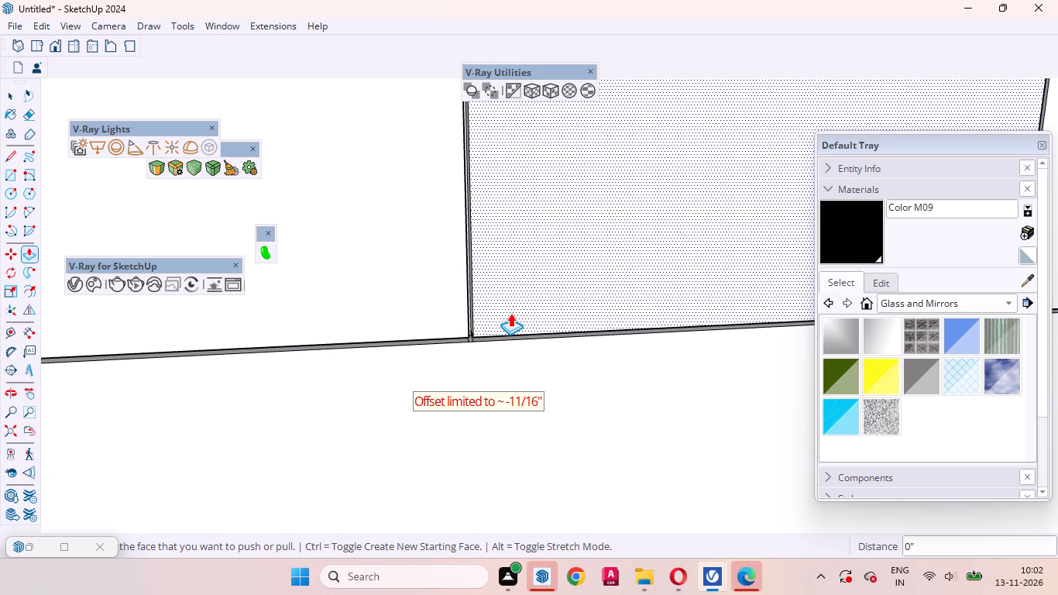
click(9, 92)
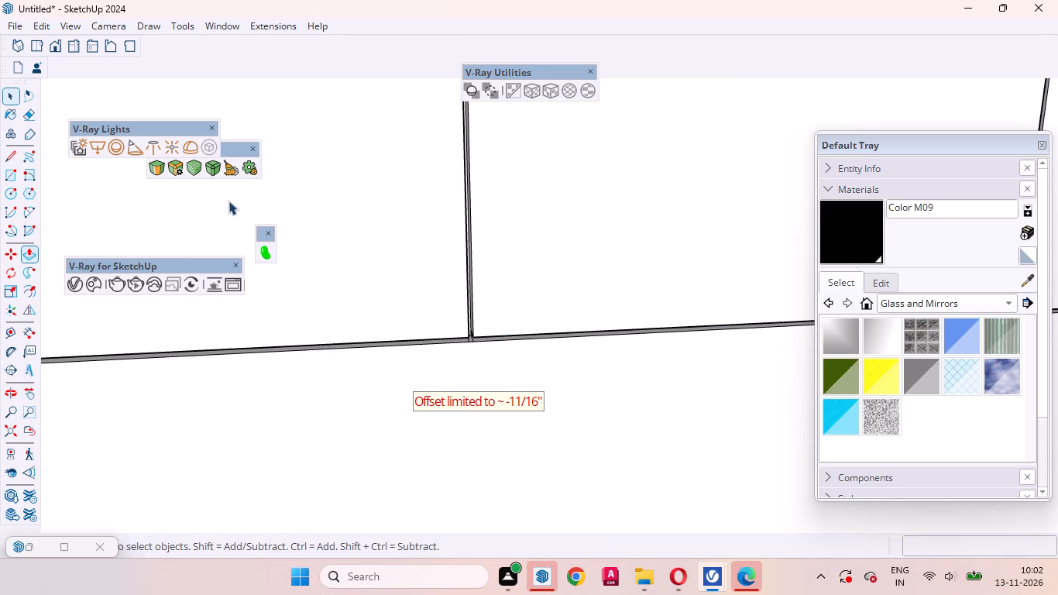
Offset the outline of the upper cabinet's bottom strip face 18 mm inward.
scroll(423, 296, down, 20)
scroll(423, 296, down, 5)
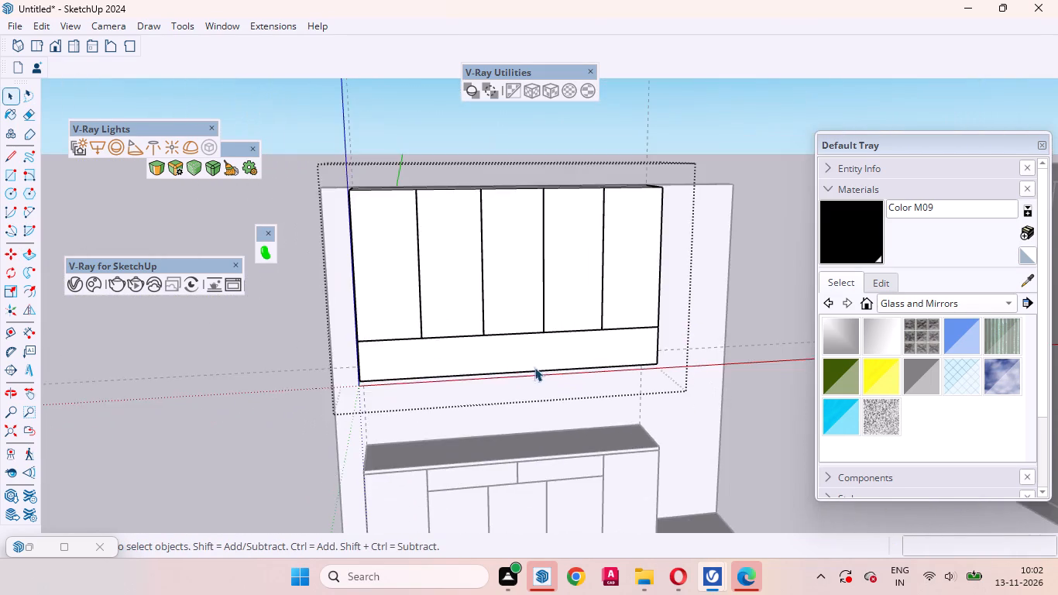
middle_drag(530, 368, 482, 348)
scroll(510, 369, down, 6)
scroll(502, 363, up, 4)
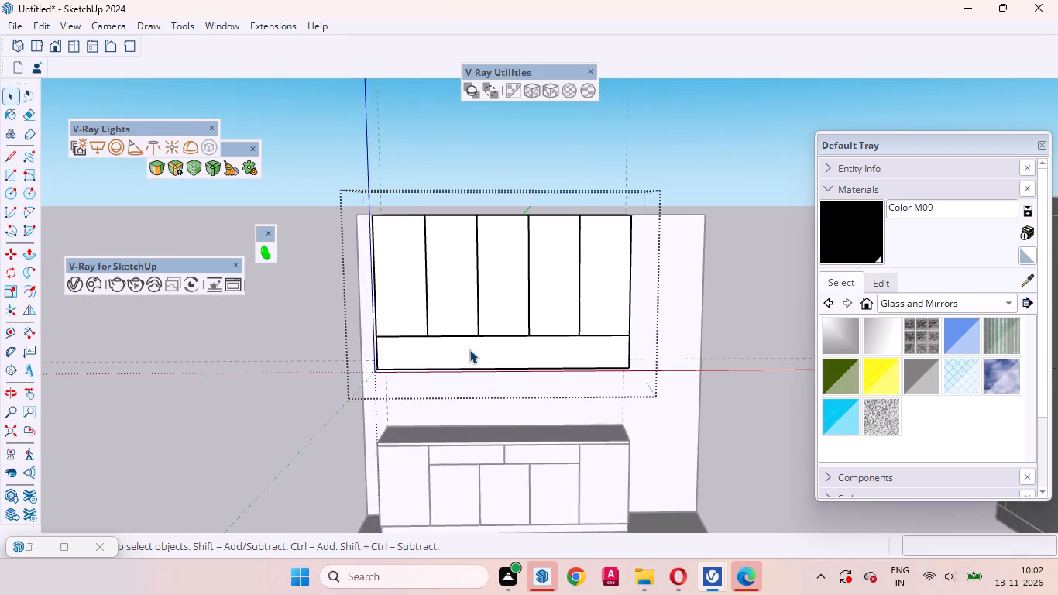
scroll(469, 349, up, 8)
click(400, 350)
scroll(383, 356, up, 4)
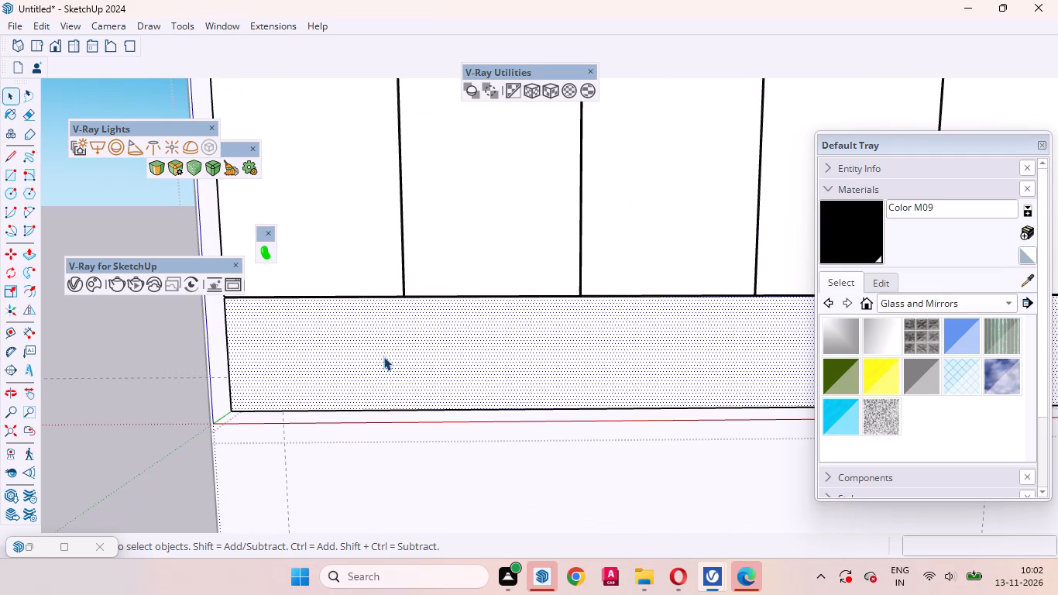
key(f)
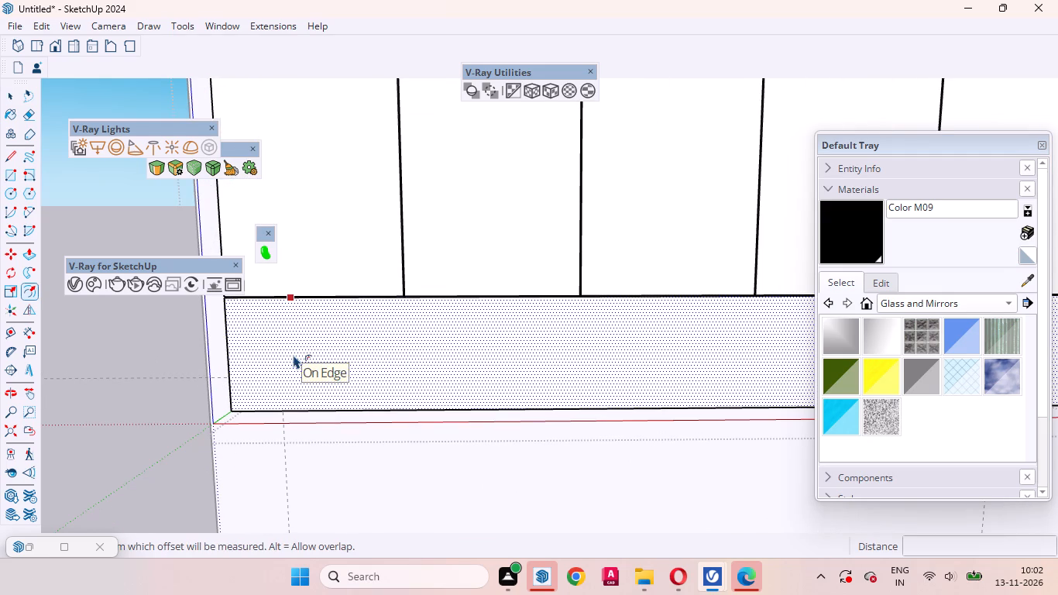
double_click(294, 355)
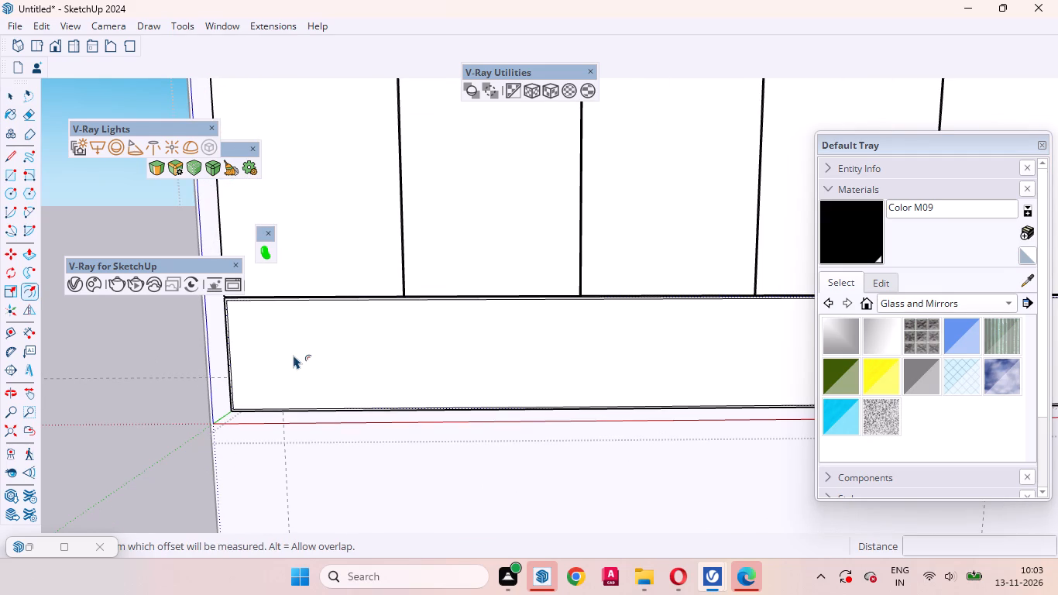
key(ctrl+z)
click(283, 349)
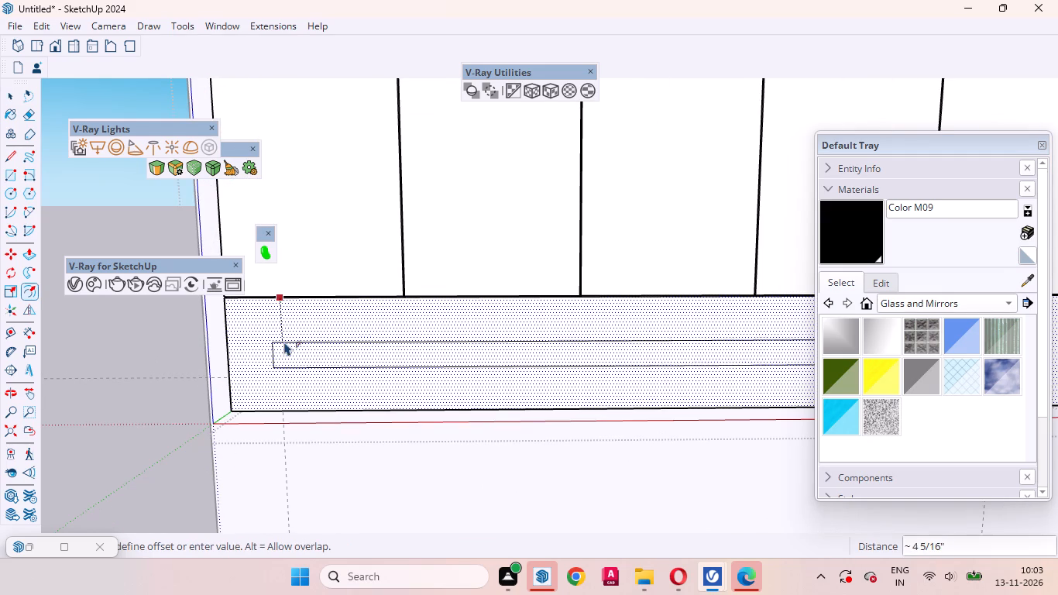
text(18)
text(mm)
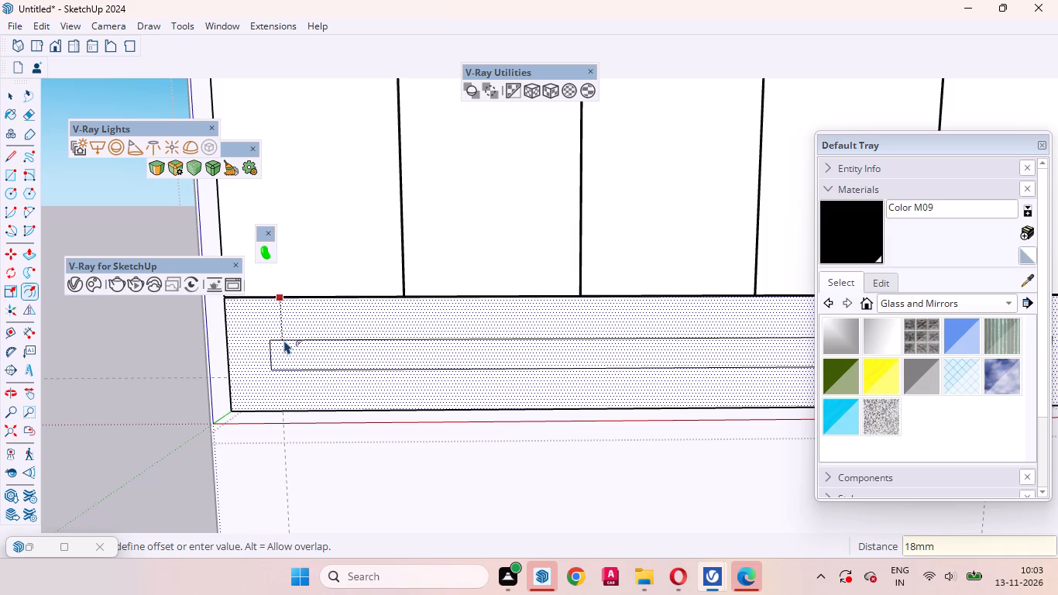
key(Return)
key(space)
Push the inset face of the upper cabinet's bottom strip 12" inward to form an open niche.
click(367, 346)
middle_drag(359, 359, 589, 363)
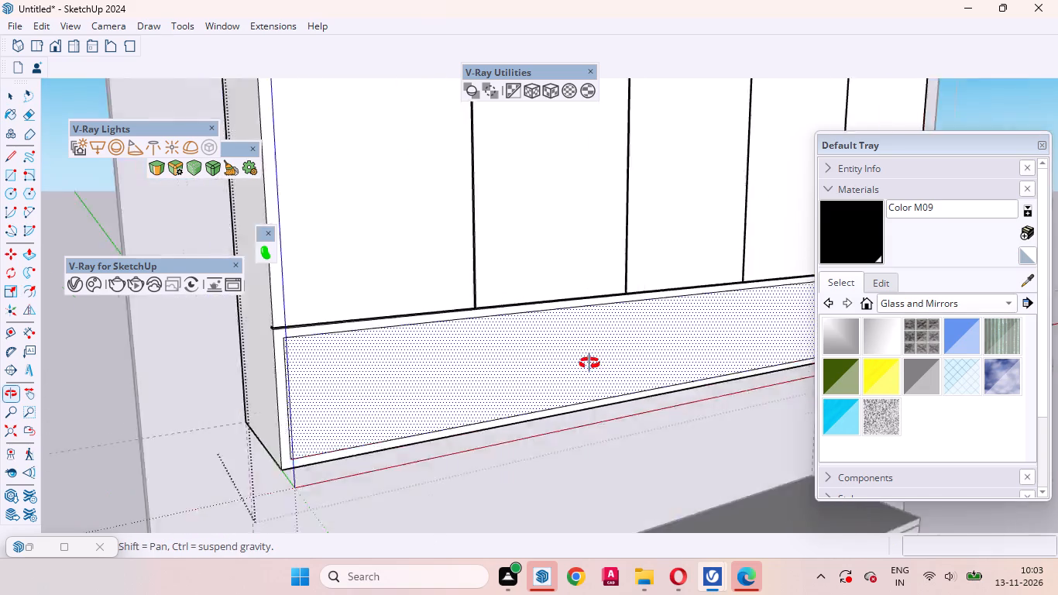
middle_drag(589, 363, 673, 362)
scroll(498, 377, up, 3)
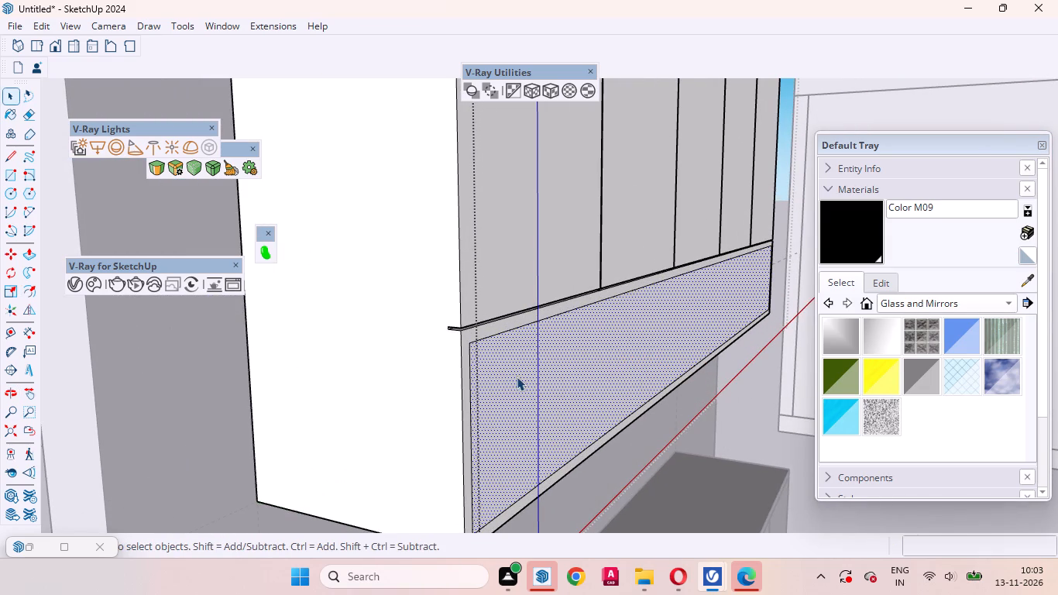
key(p)
click(517, 377)
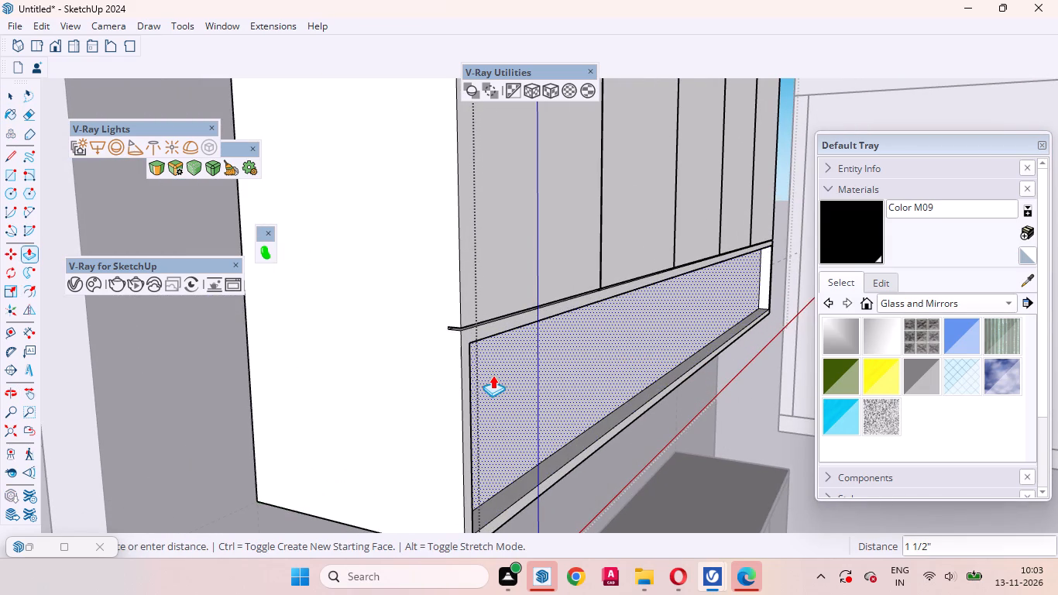
text(12)
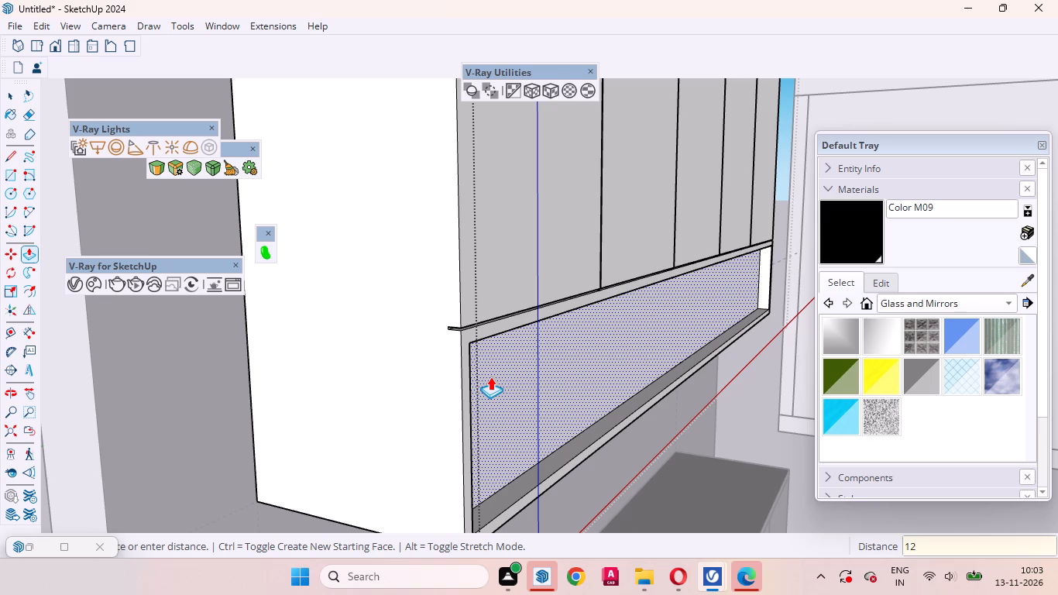
key(Return)
key(space)
Examine the upper cabinet and its bottom niche from the side, the front and above.
scroll(532, 411, down, 9)
middle_drag(480, 412, 398, 399)
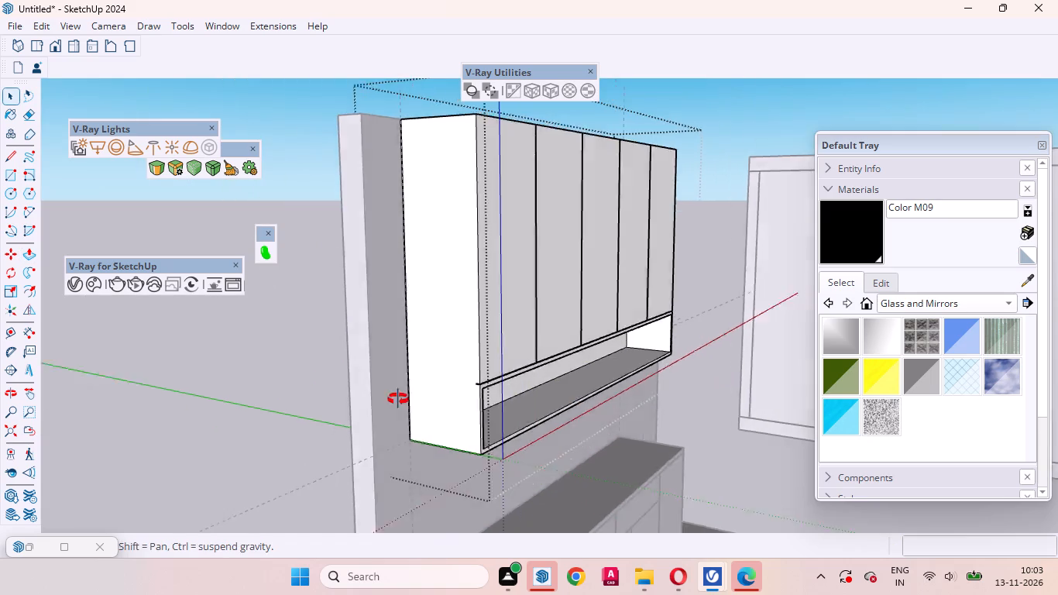
middle_drag(398, 399, 201, 375)
scroll(412, 428, down, 8)
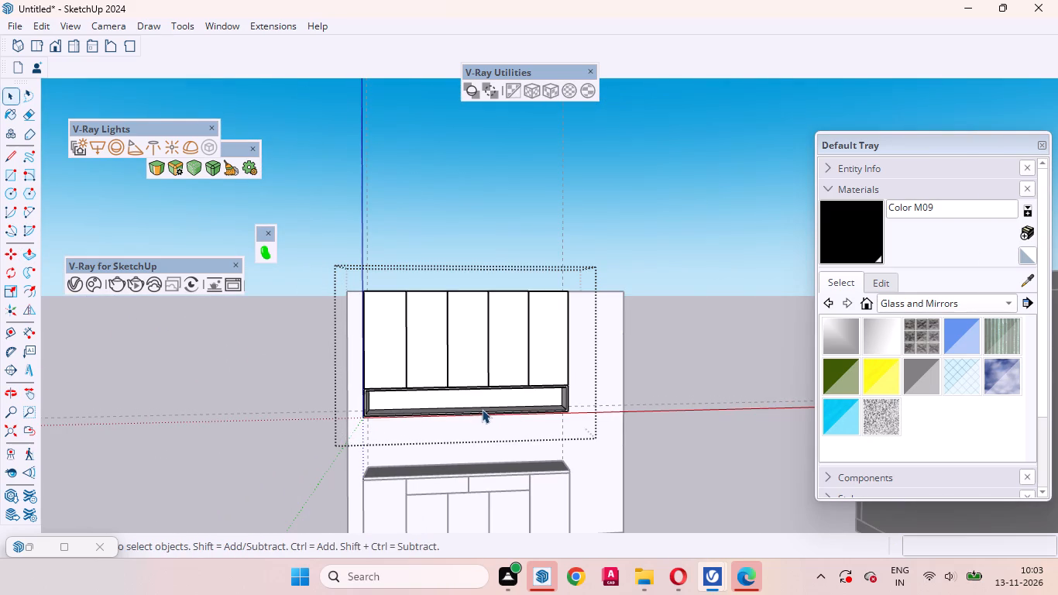
scroll(512, 311, up, 3)
middle_drag(518, 324, 521, 384)
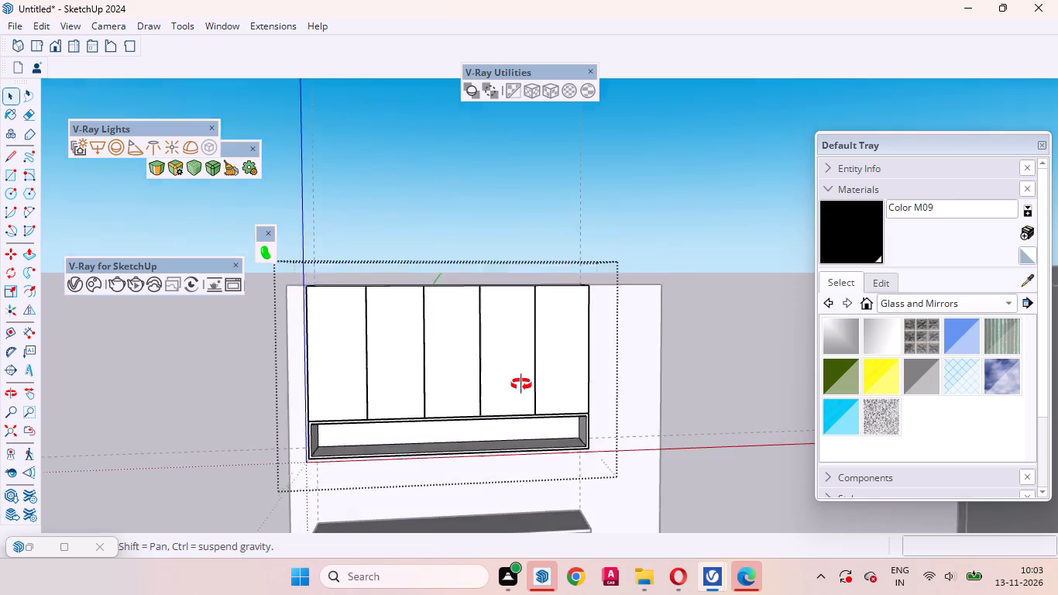
middle_drag(521, 384, 510, 509)
scroll(469, 393, up, 3)
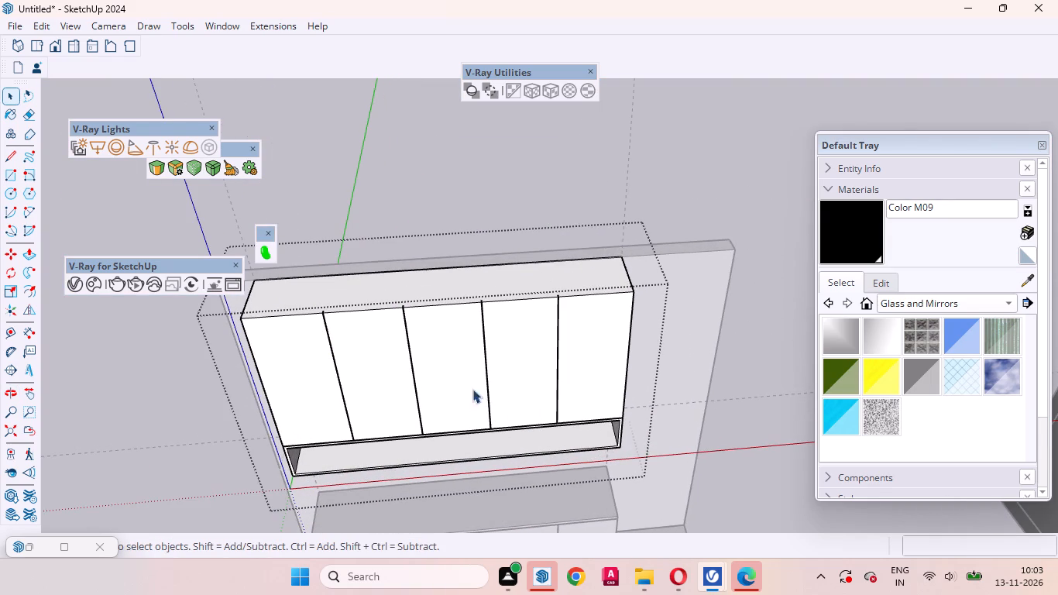
scroll(547, 373, down, 2)
scroll(504, 396, up, 2)
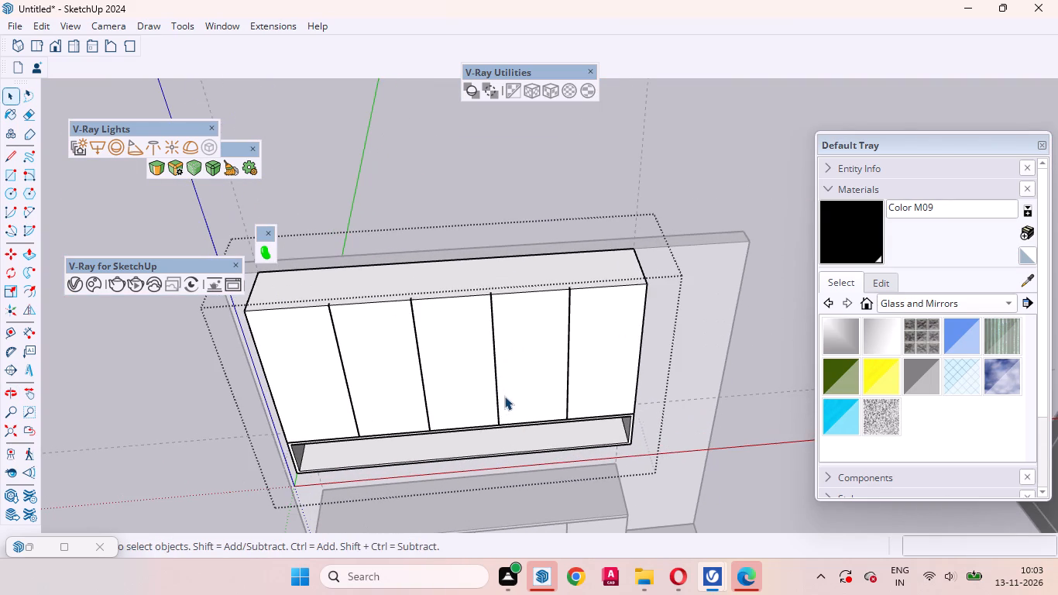
middle_drag(502, 402, 486, 350)
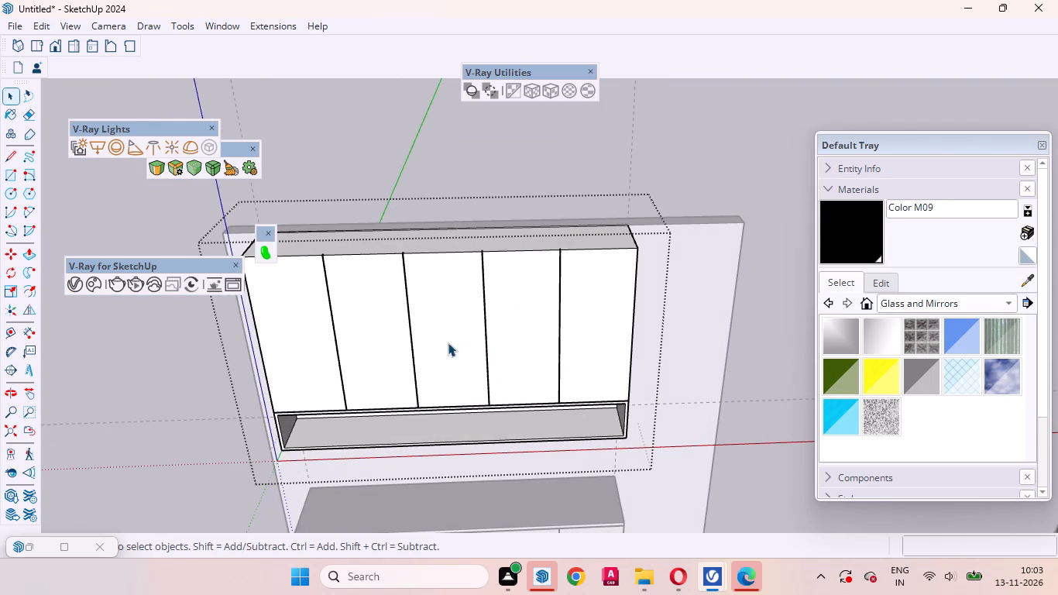
Offset the outlines of the upper cabinet's third, fourth and fifth door faces inward, repeating the previous 18 mm offset.
click(448, 342)
scroll(445, 339, up, 3)
key(f)
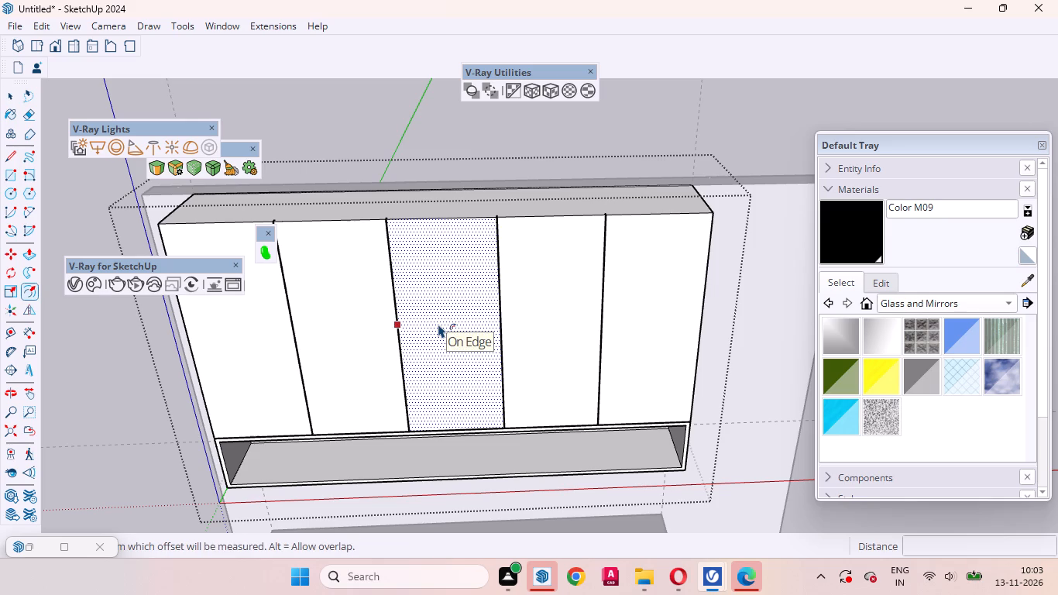
double_click(438, 324)
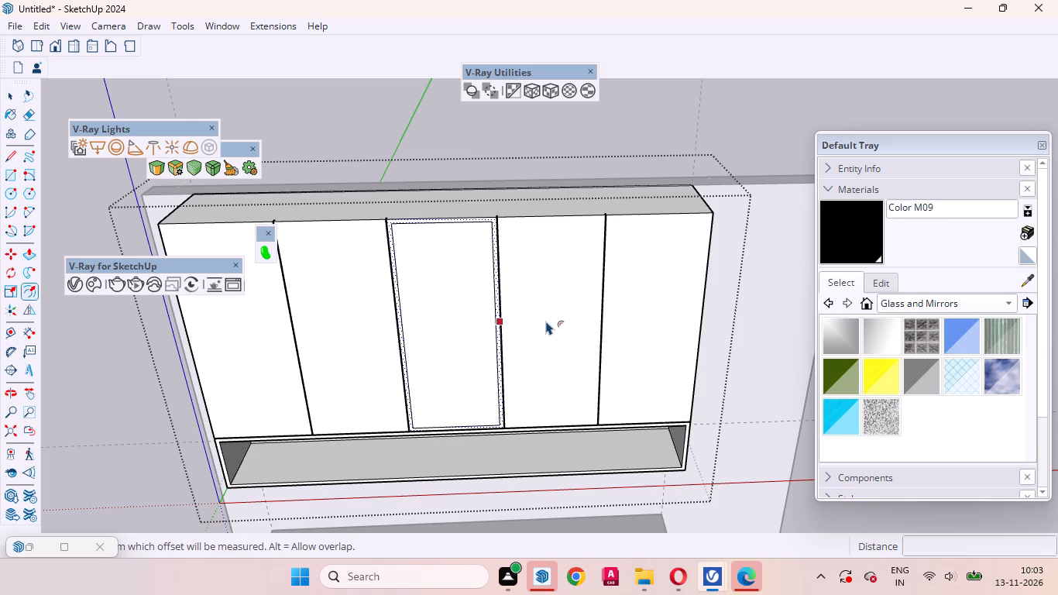
key(space)
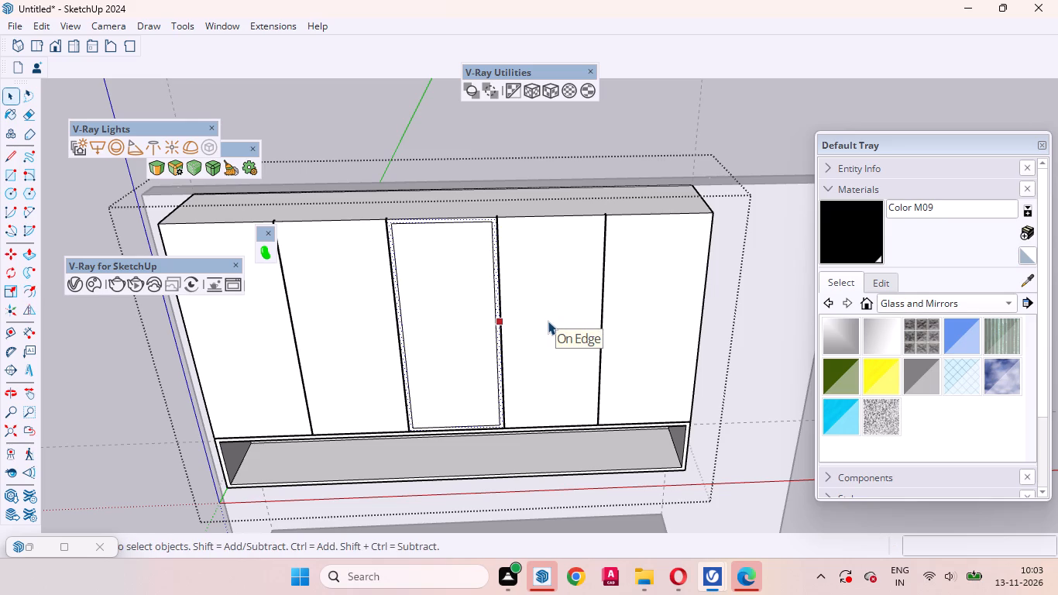
click(554, 318)
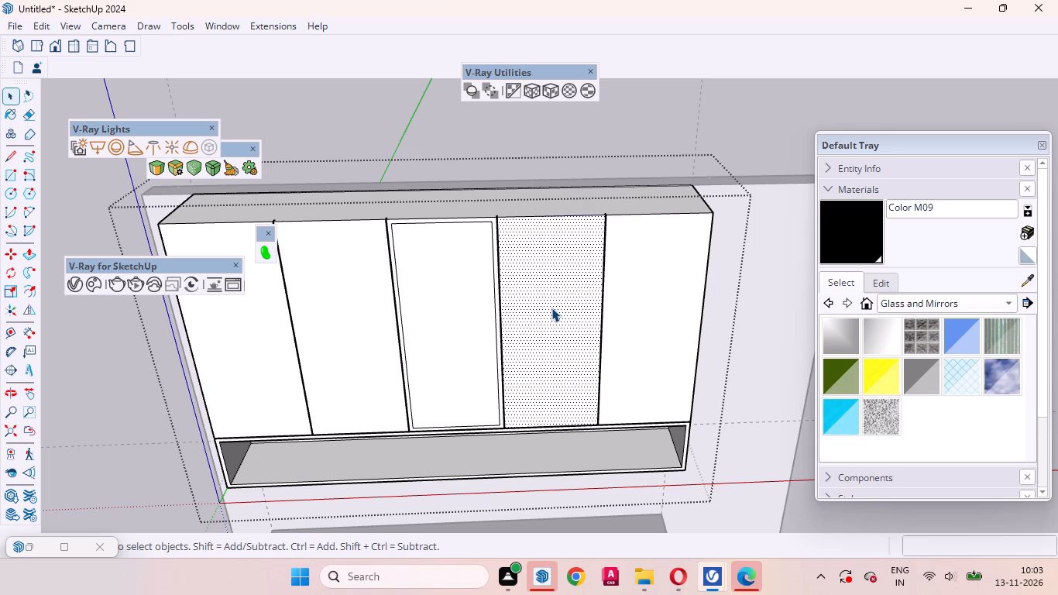
key(f)
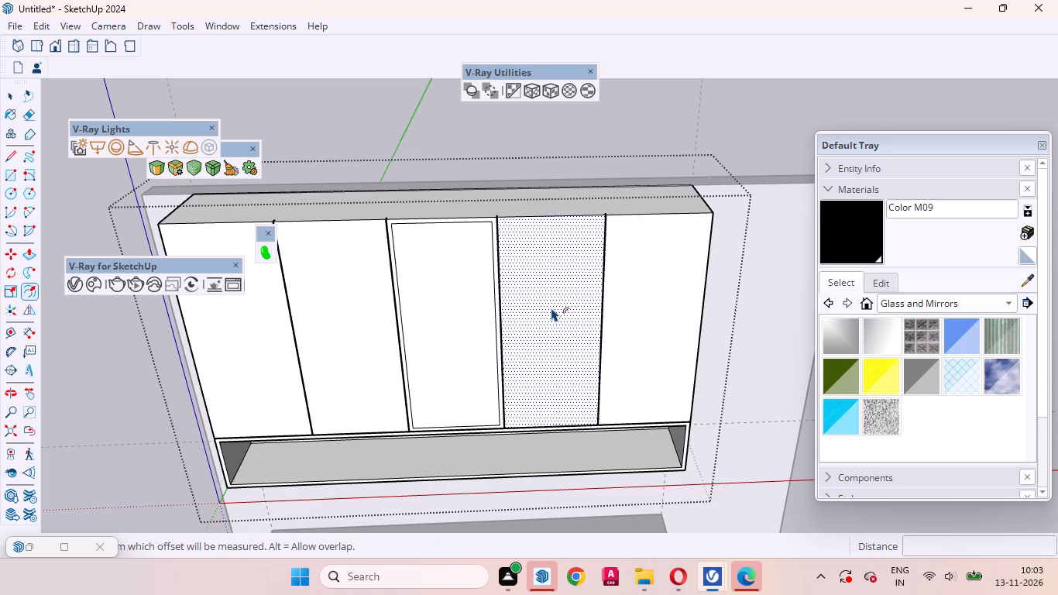
double_click(541, 287)
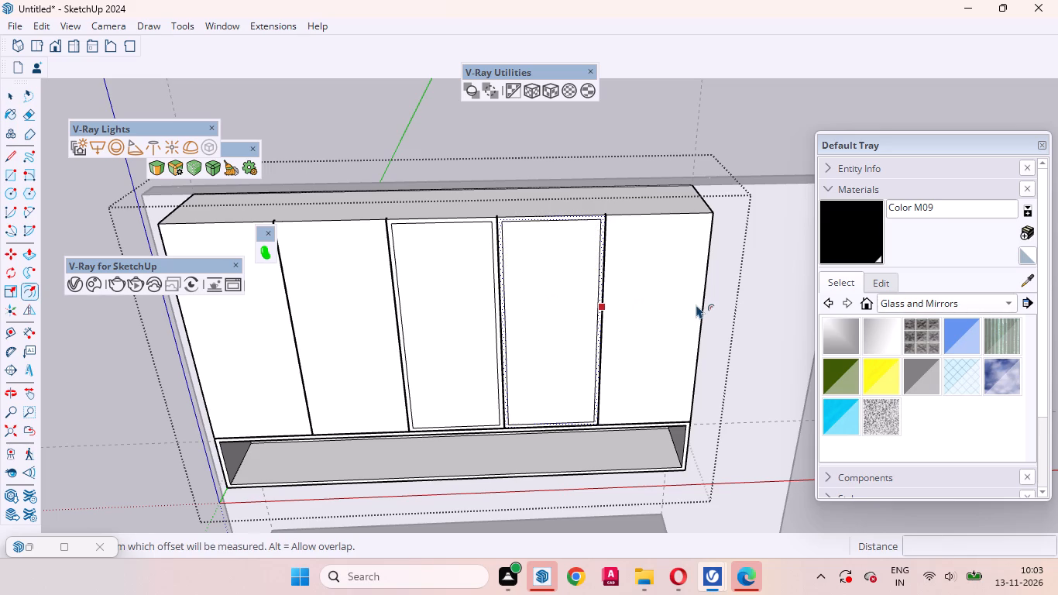
key(space)
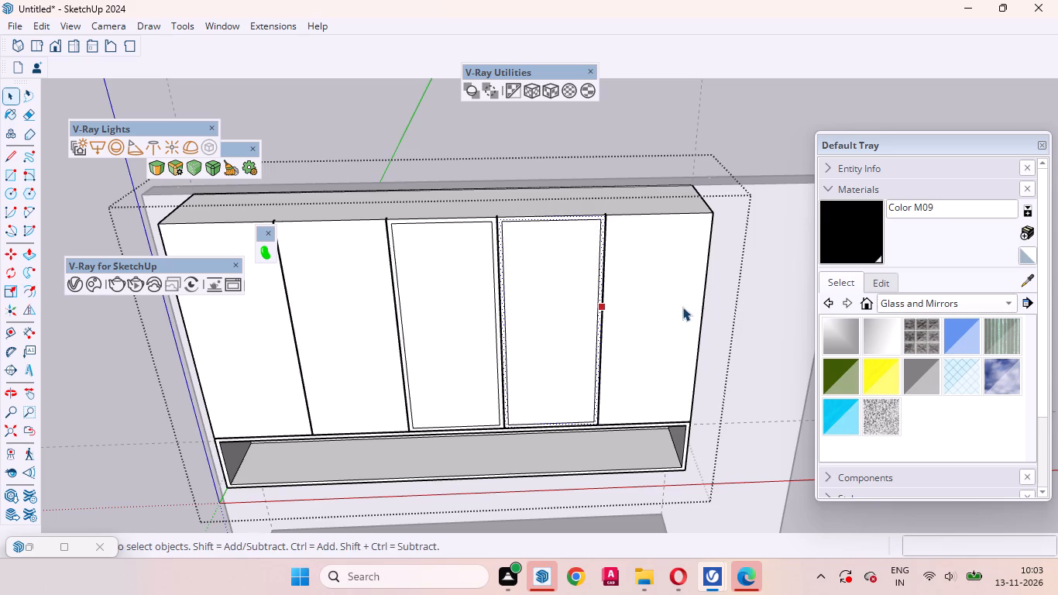
click(670, 301)
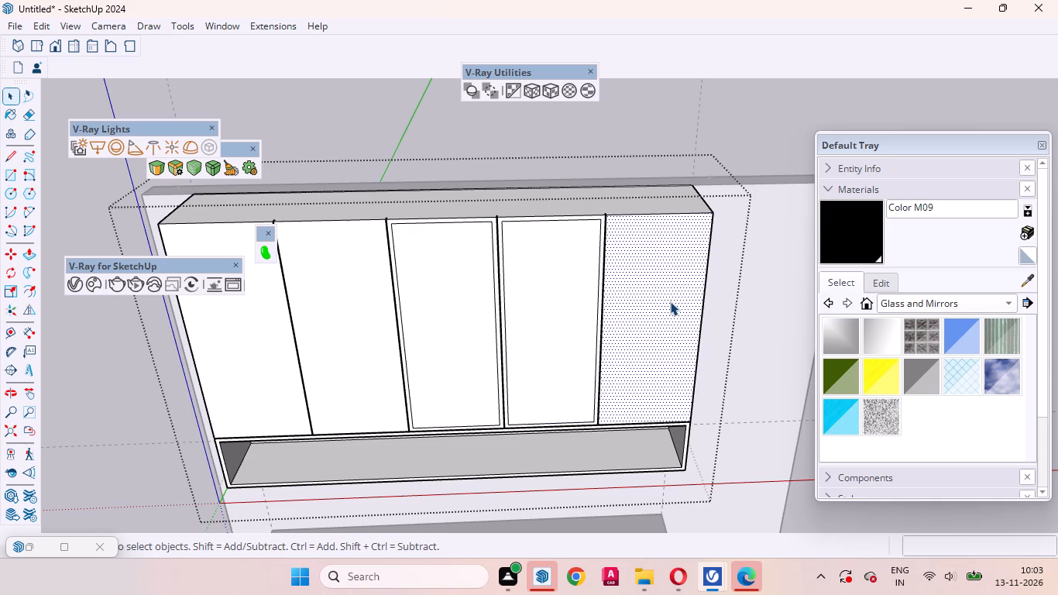
key(f)
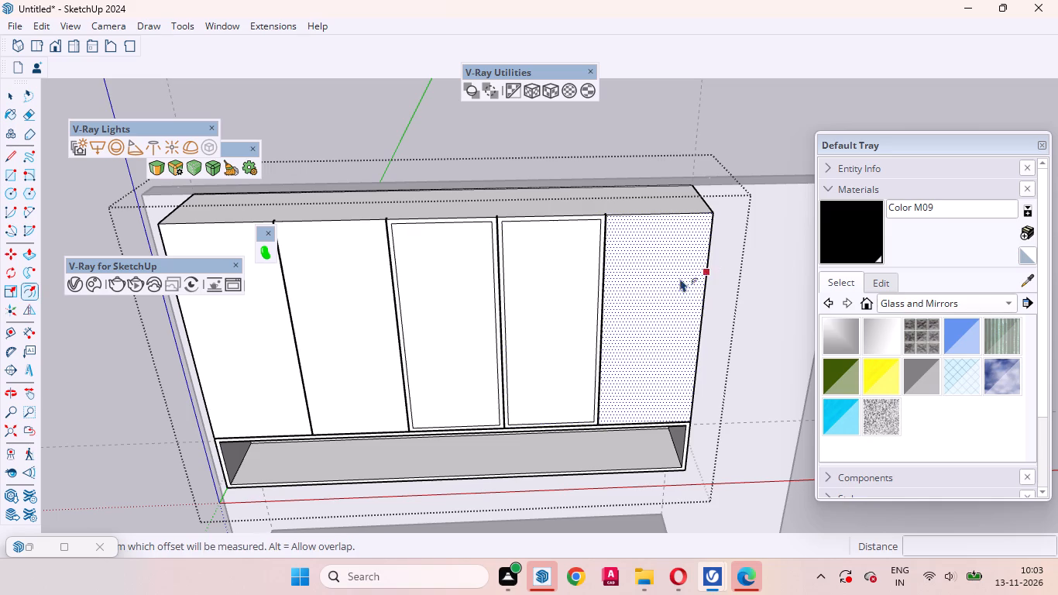
double_click(638, 288)
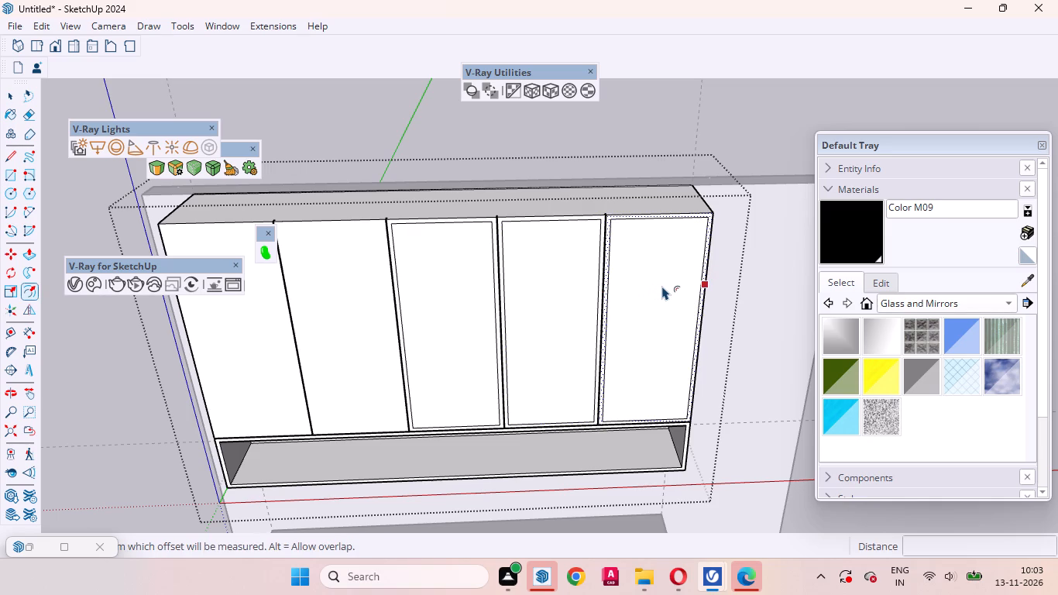
key(space)
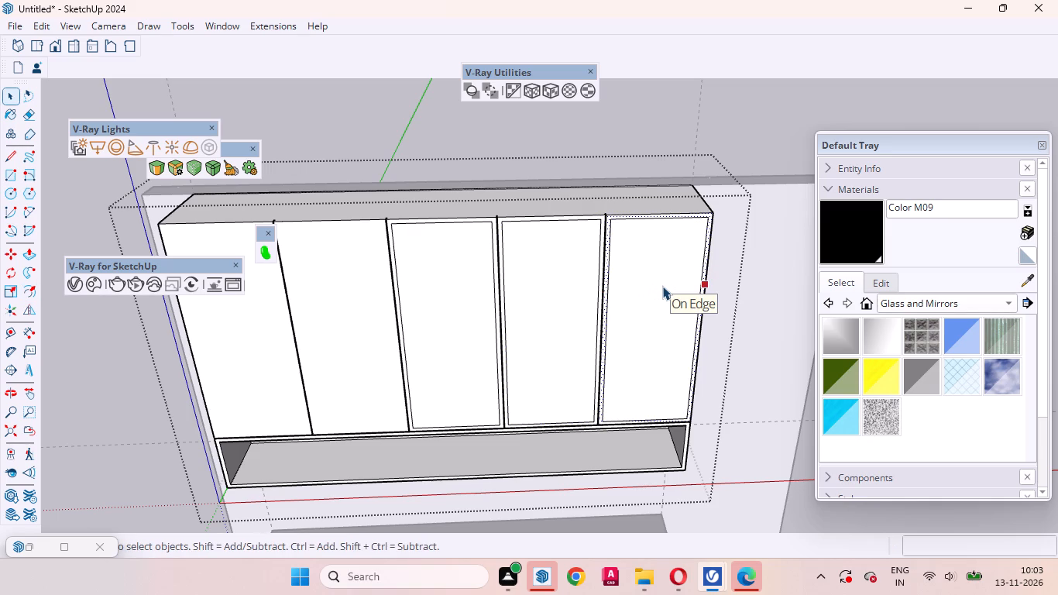
Push the inner faces of the fifth, fourth and third doors inward, repeating the 12" depth, to form open compartments.
click(651, 298)
scroll(651, 256, up, 8)
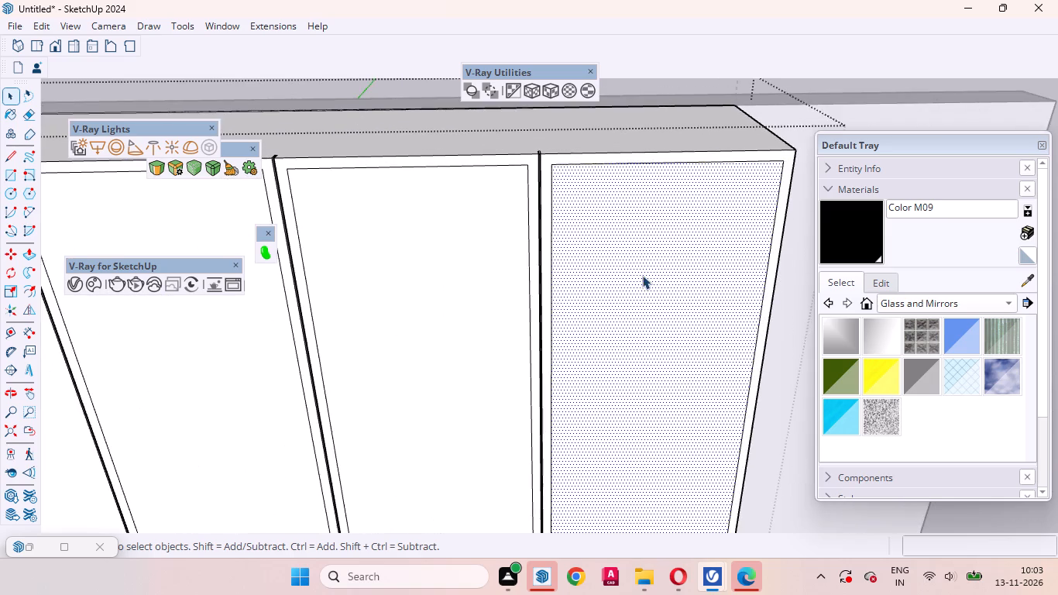
middle_drag(645, 282, 754, 353)
key(p)
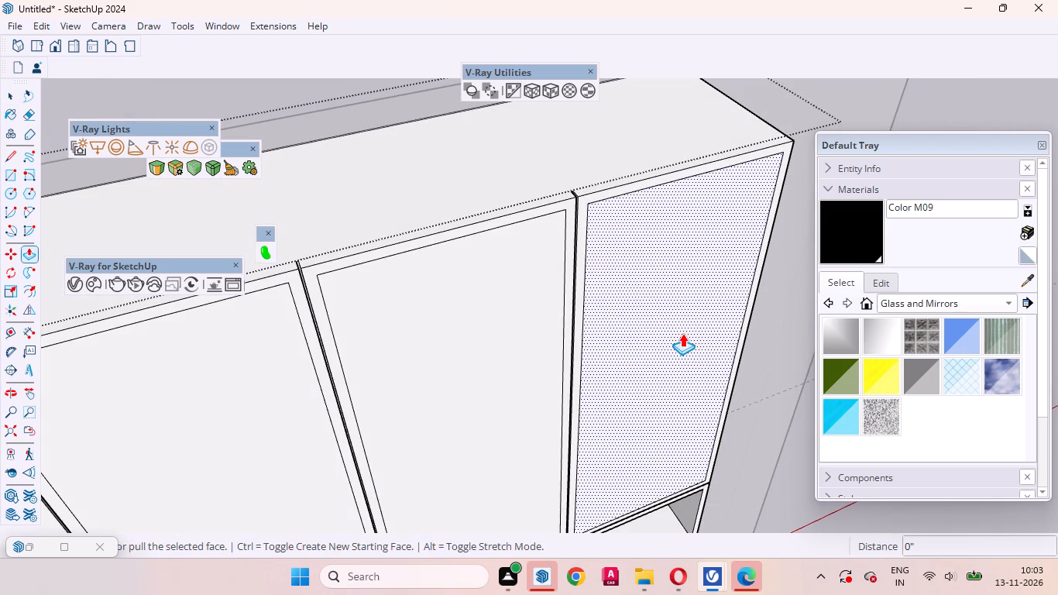
double_click(682, 333)
double_click(530, 370)
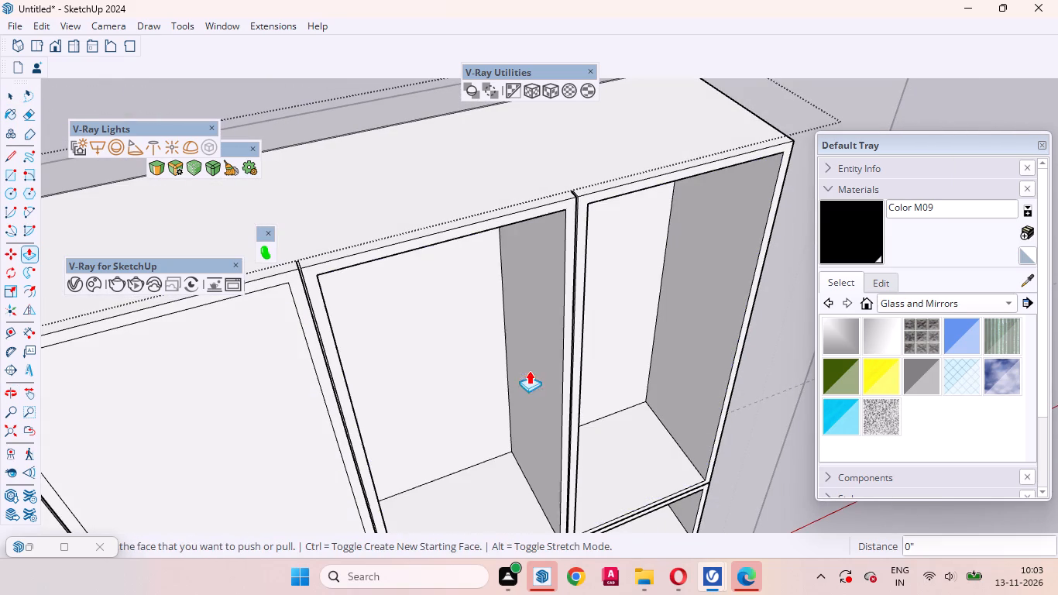
scroll(662, 276, down, 4)
double_click(401, 380)
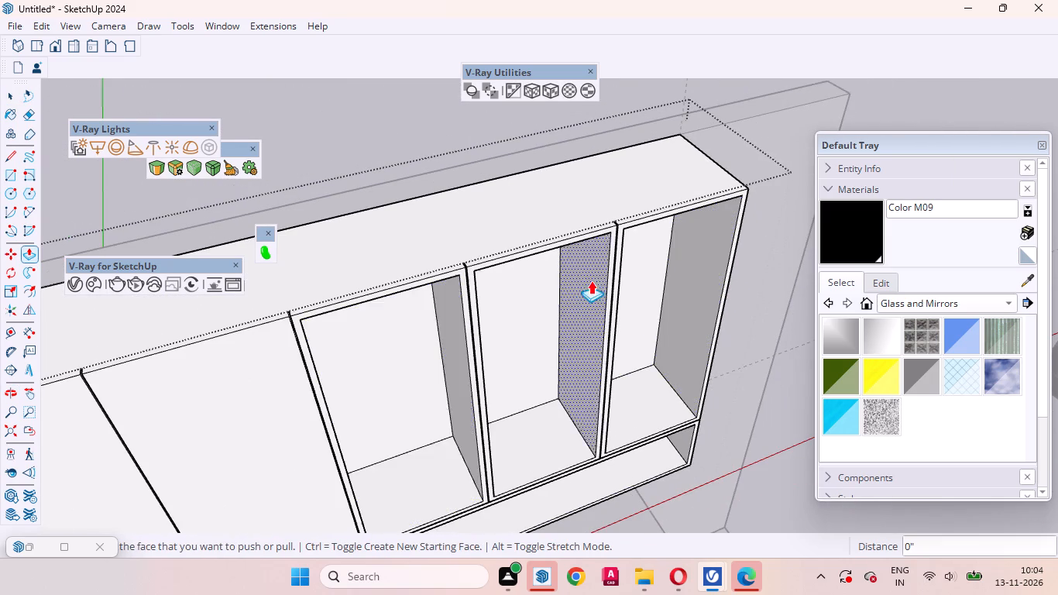
scroll(607, 267, down, 7)
click(12, 97)
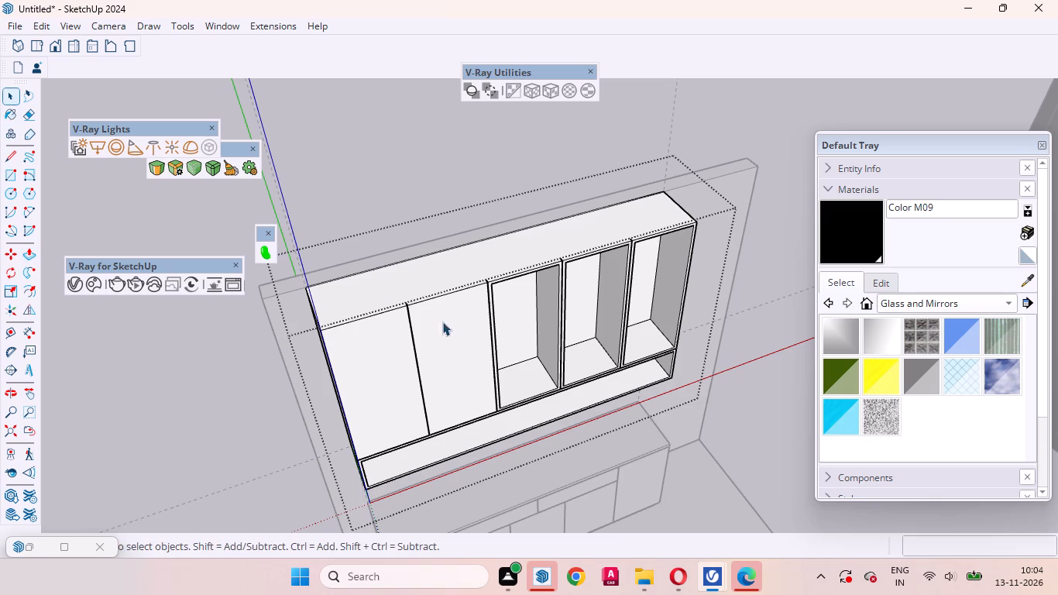
Inspect the three open compartments from the front and check their frames along the cabinet's top edge.
scroll(451, 408, down, 3)
middle_drag(477, 433, 331, 299)
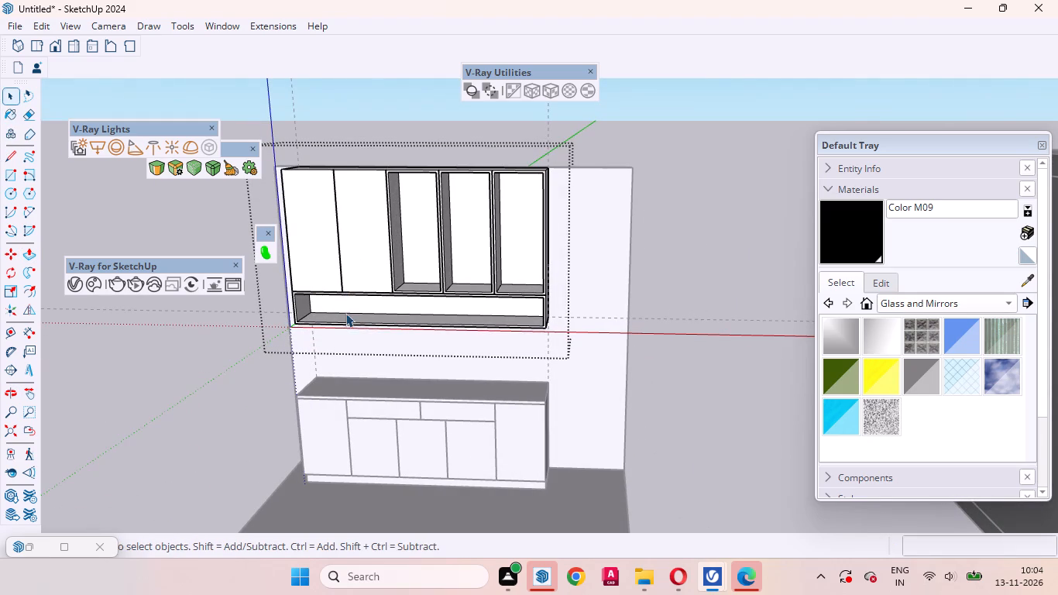
scroll(390, 146, up, 18)
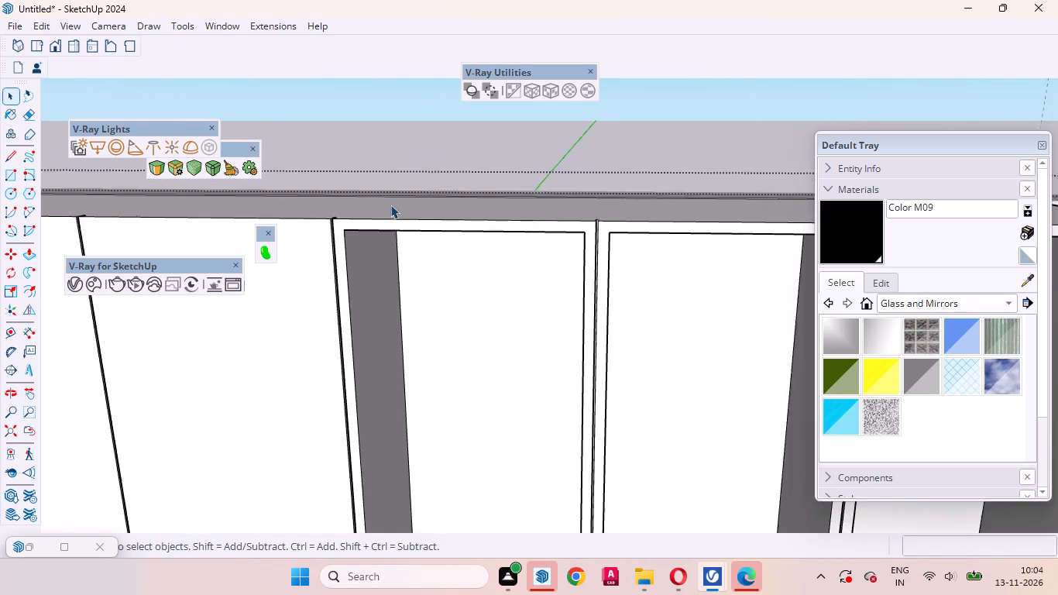
scroll(390, 205, up, 2)
middle_drag(373, 232, 382, 208)
scroll(391, 236, down, 6)
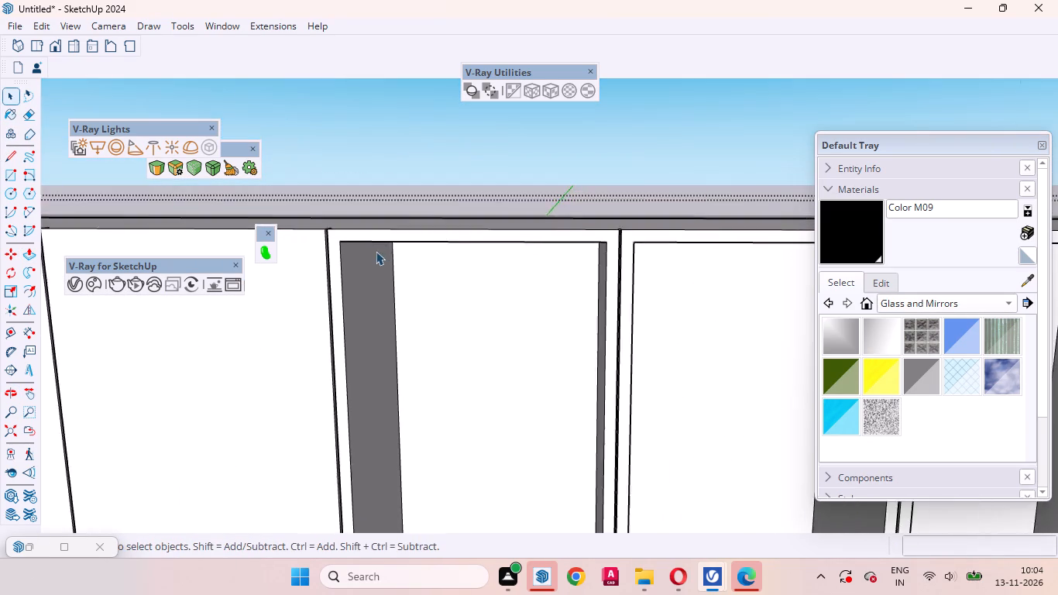
scroll(376, 251, down, 2)
scroll(376, 257, up, 8)
middle_drag(337, 237, 386, 267)
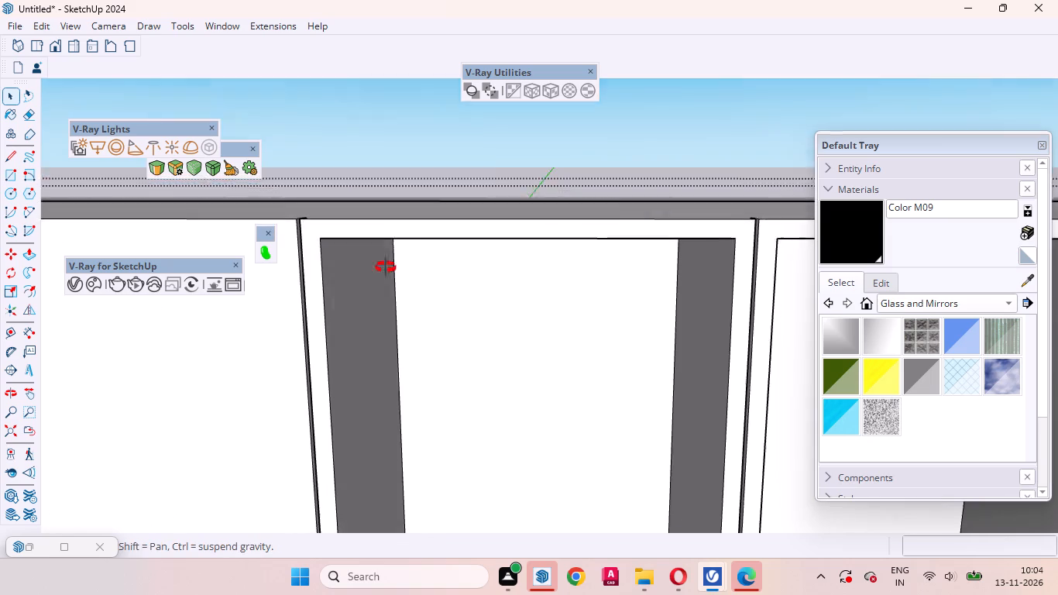
middle_drag(386, 267, 476, 359)
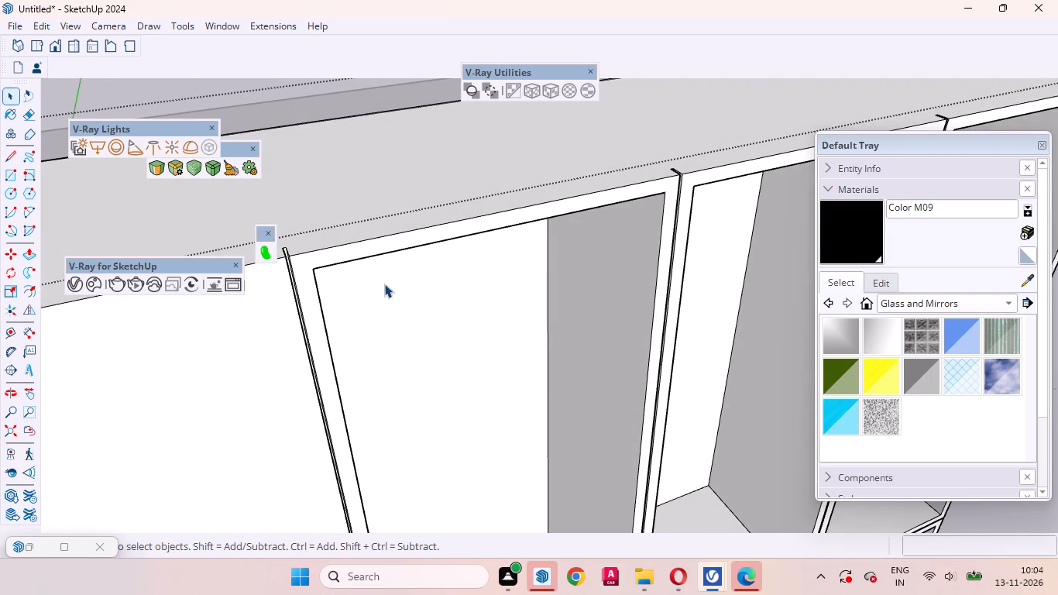
scroll(368, 229, down, 6)
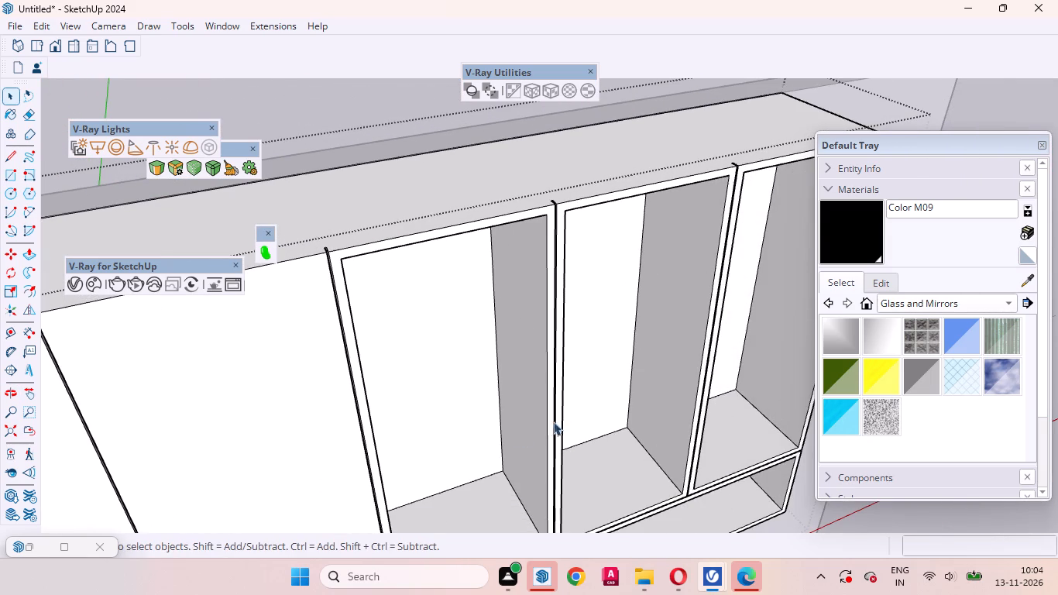
Push the frame face around the third compartment inward by 18 mm.
scroll(382, 260, up, 11)
middle_drag(312, 263, 417, 282)
scroll(328, 291, up, 1)
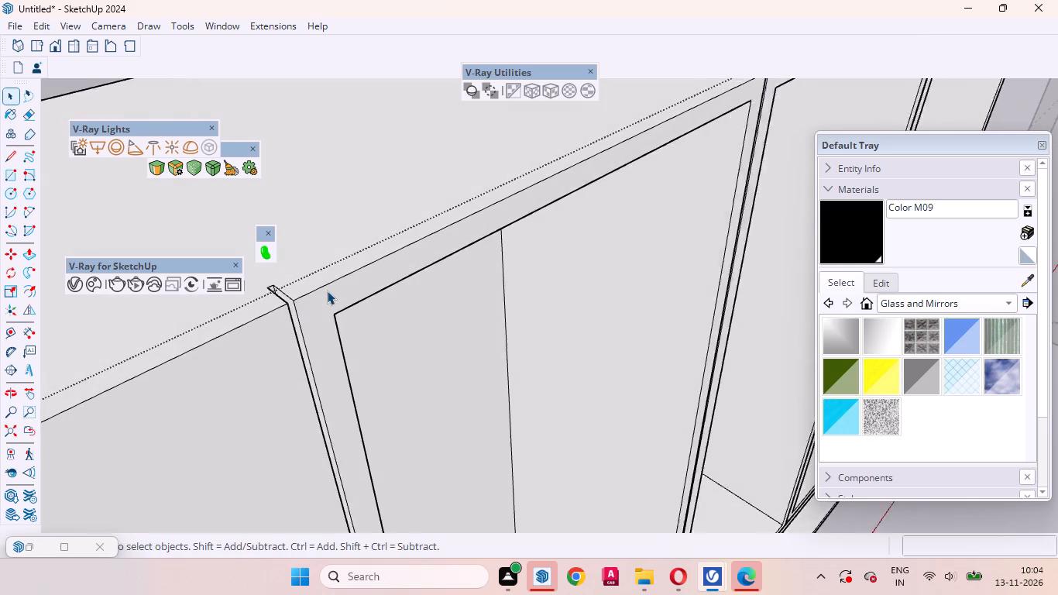
scroll(327, 291, up, 3)
click(322, 310)
key(p)
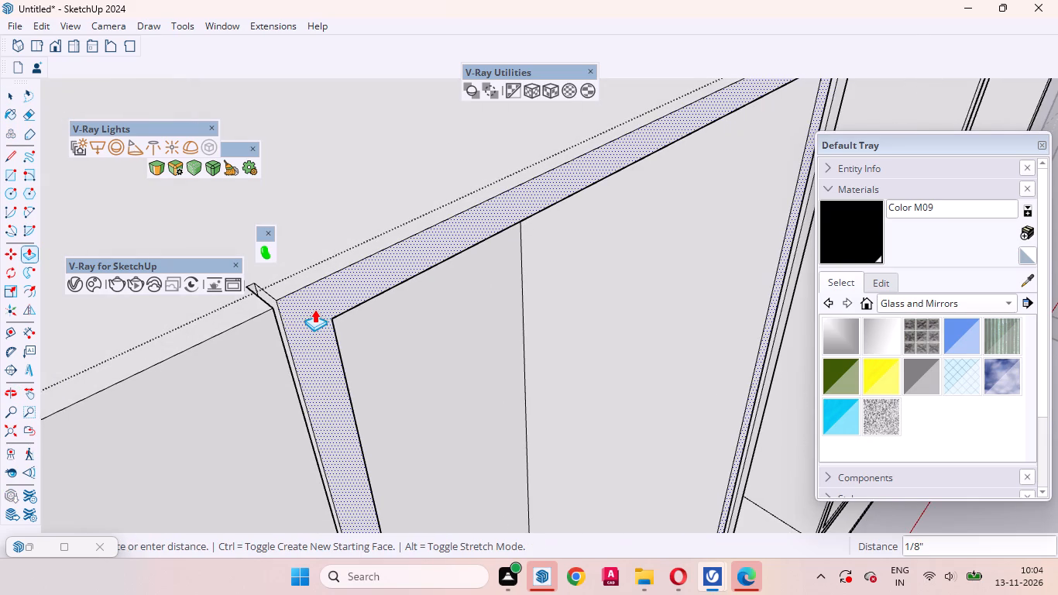
text(18mm)
key(Return)
scroll(241, 376, down, 12)
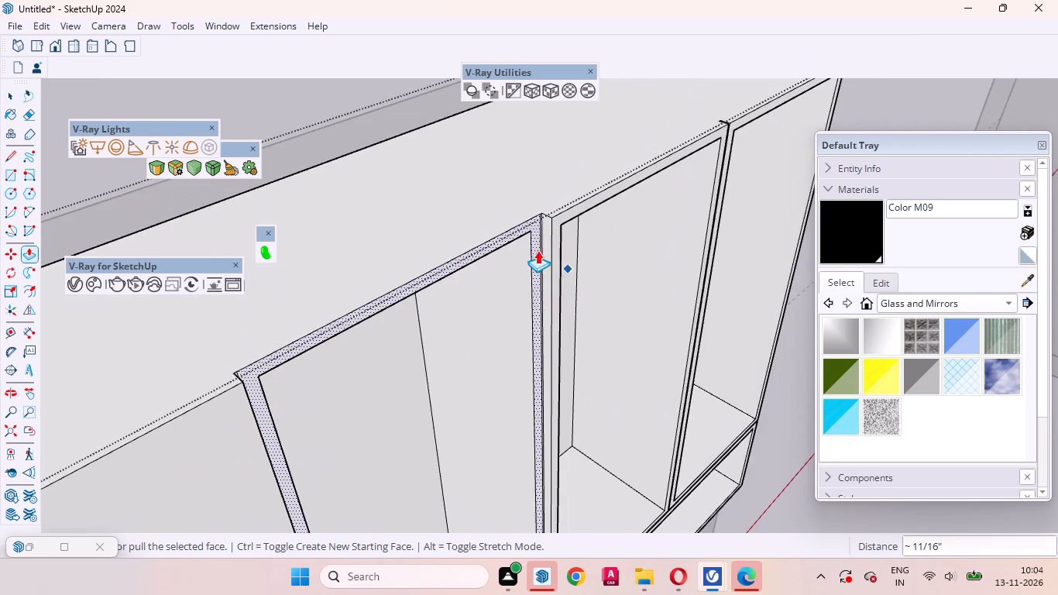
Push the frame faces around the fourth and fifth upper compartments inward, repeating the previous 18 mm distance, and exit the cabinet group.
scroll(542, 232, up, 6)
key(space)
click(565, 215)
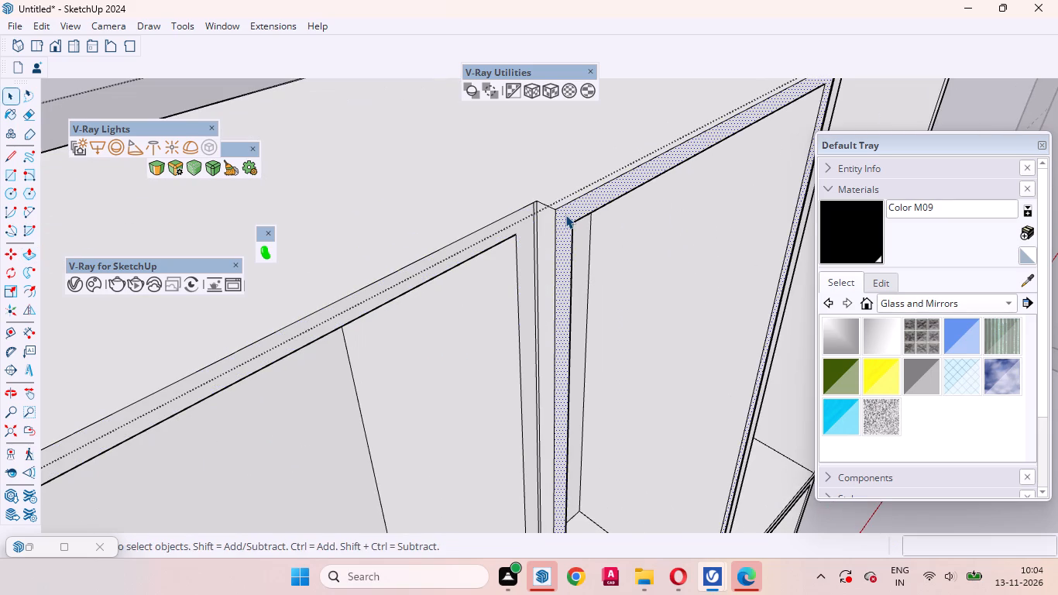
key(p)
double_click(565, 215)
scroll(462, 341, down, 7)
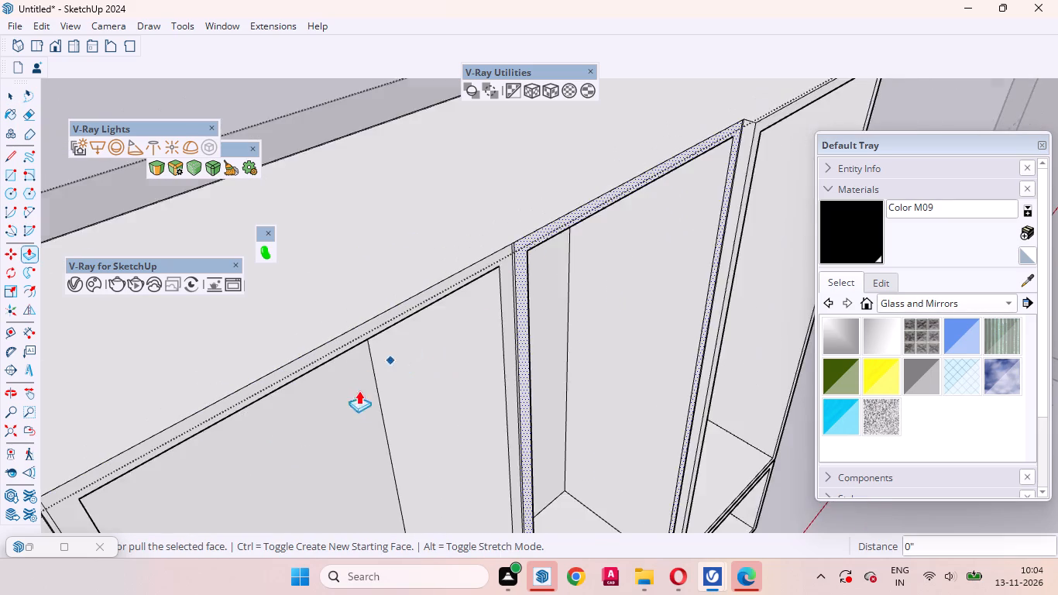
key(space)
scroll(652, 212, up, 10)
click(614, 199)
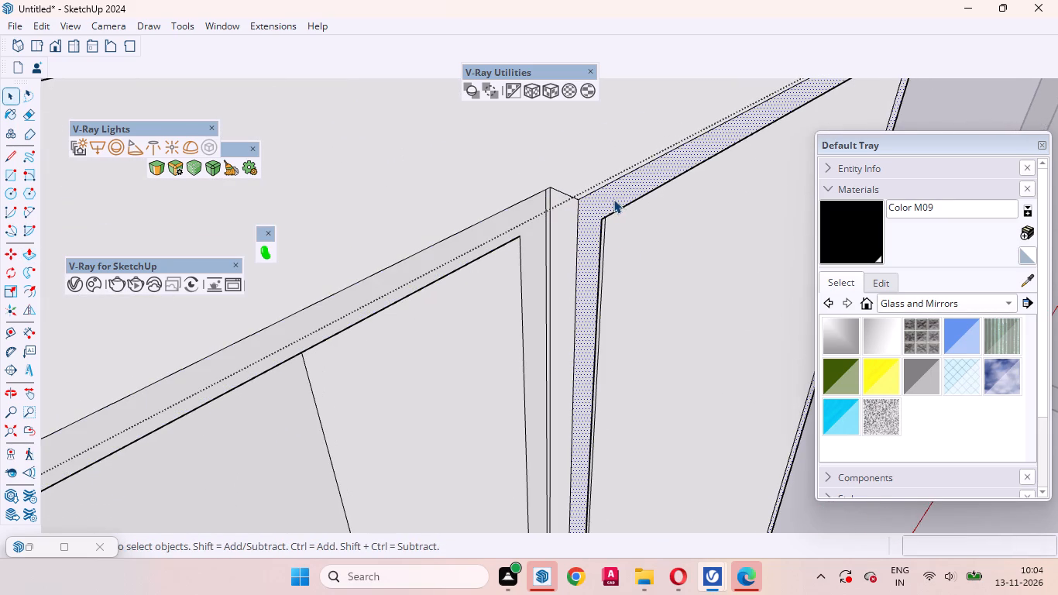
key(p)
double_click(613, 199)
key(space)
scroll(682, 215, down, 6)
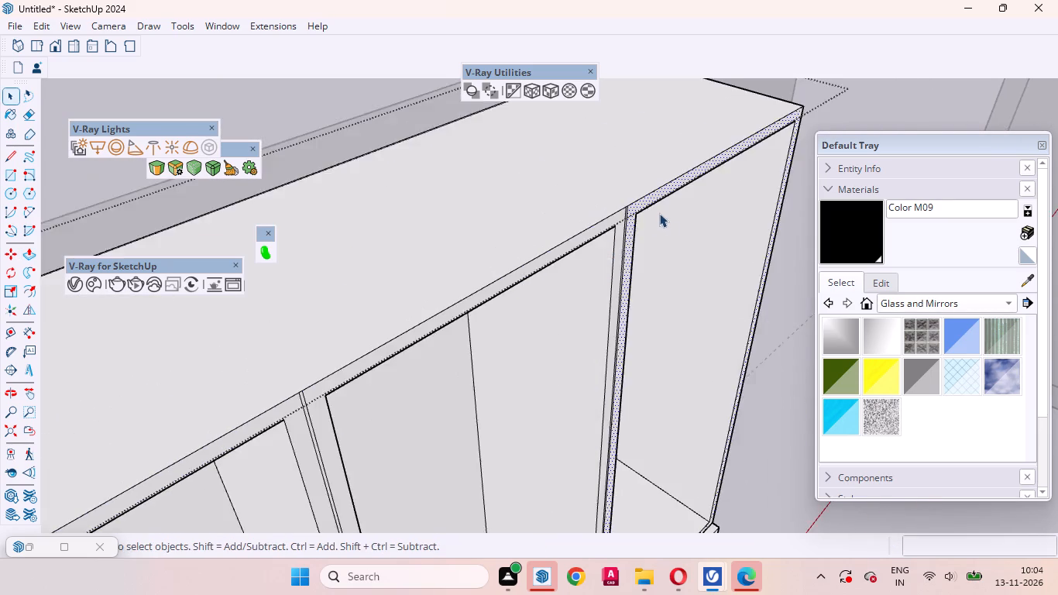
scroll(659, 213, down, 11)
middle_drag(667, 275, 517, 250)
scroll(630, 251, down, 4)
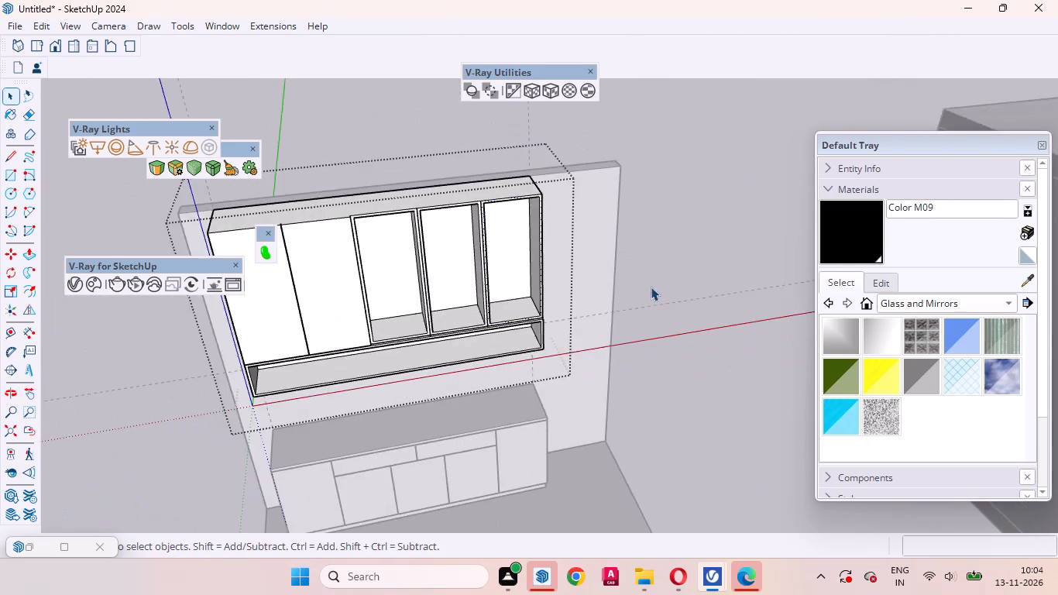
scroll(651, 287, down, 5)
middle_drag(532, 341, 486, 266)
click(687, 353)
Make a new group and draw a door rectangle about 3' 3 11/16" by 1' 4 11/16" over the fourth compartment's recessed frame.
right_click(695, 365)
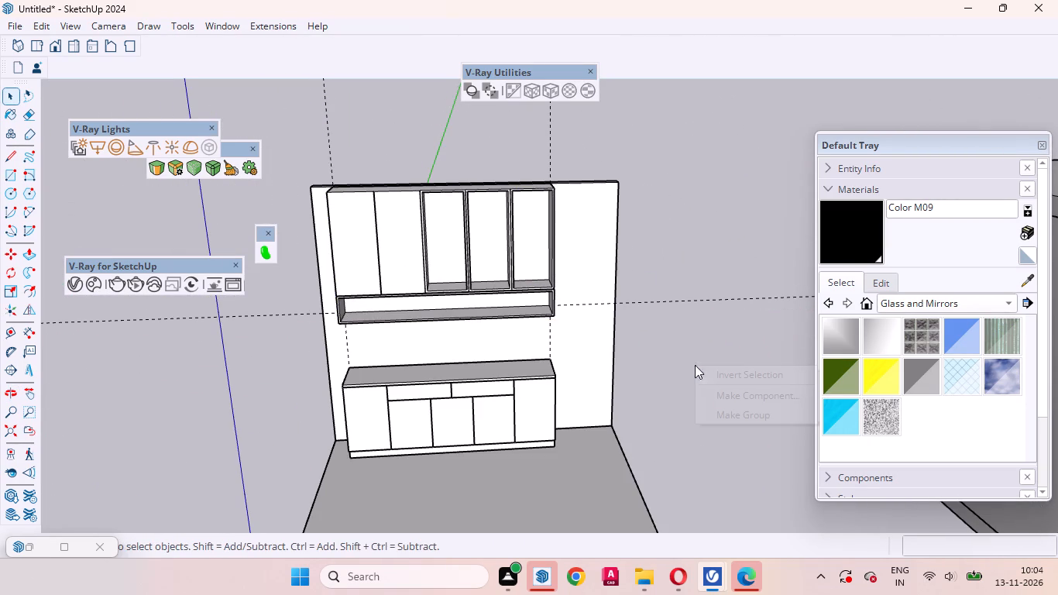
click(733, 414)
scroll(408, 185, up, 14)
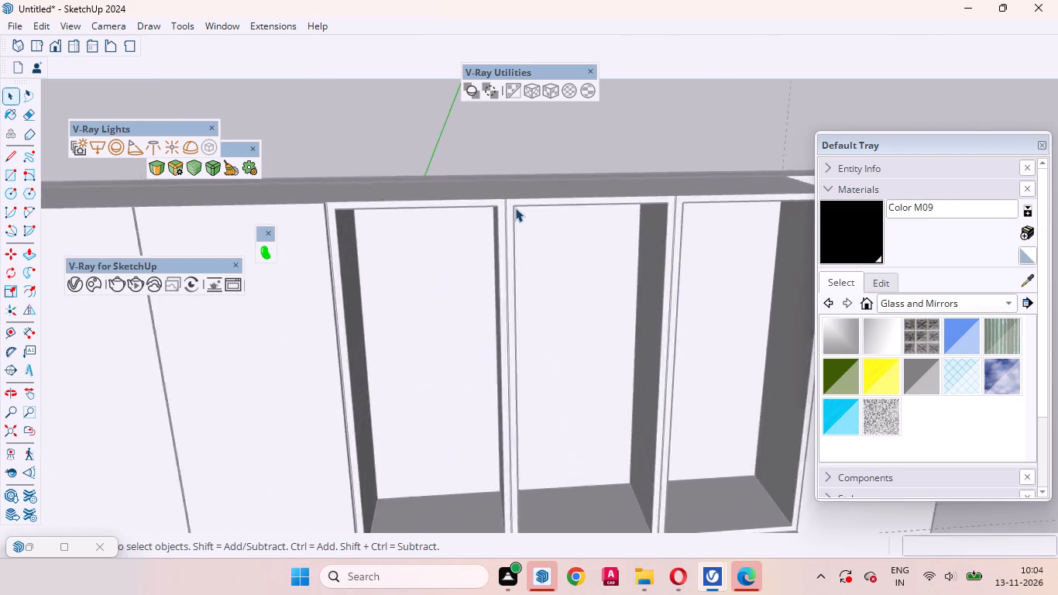
scroll(515, 208, up, 3)
key(r)
scroll(489, 175, up, 5)
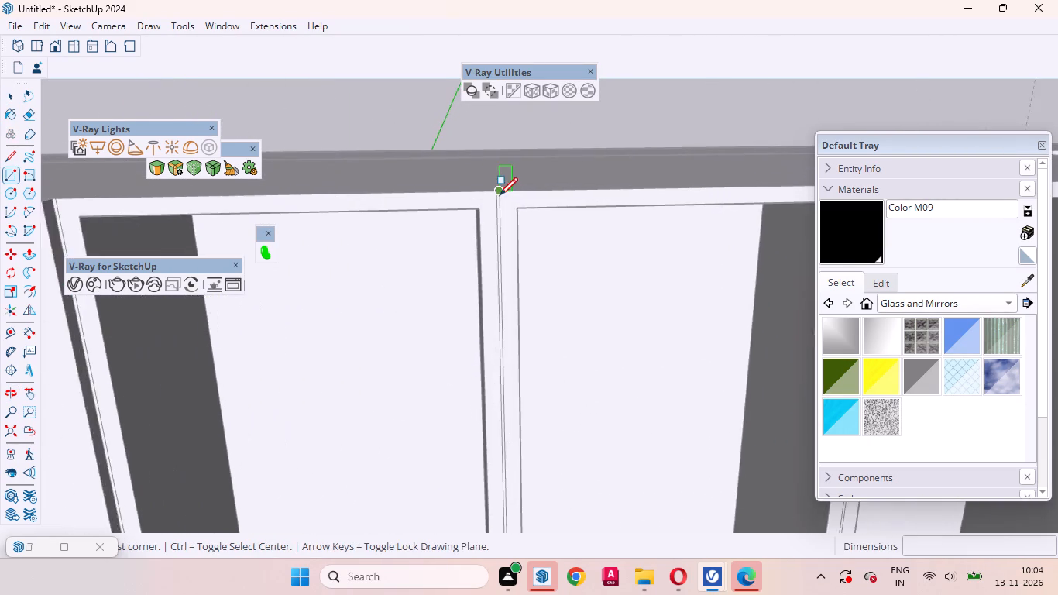
scroll(500, 195, up, 4)
click(500, 189)
scroll(502, 266, down, 11)
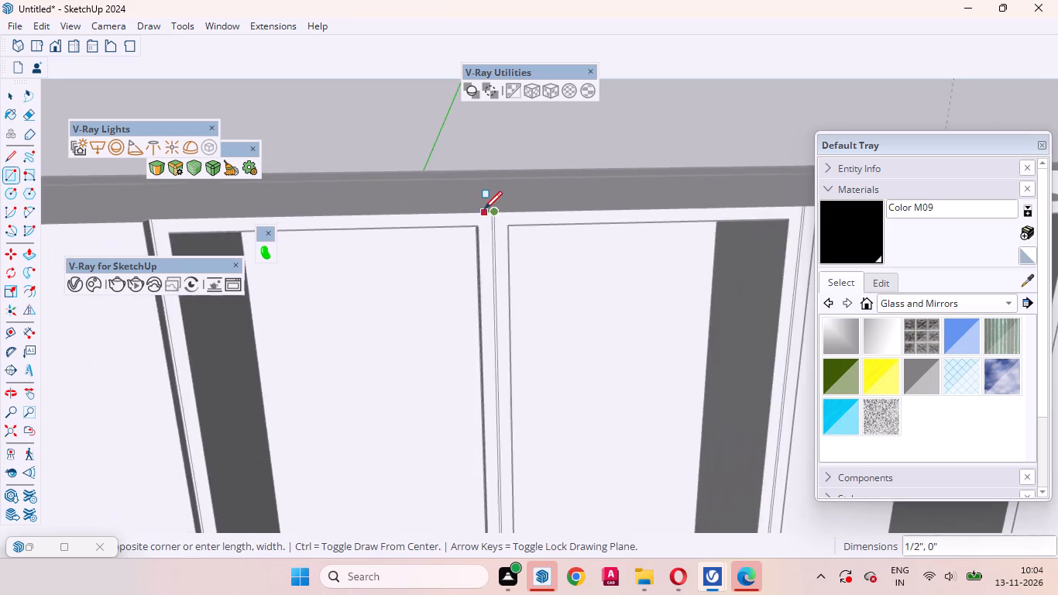
scroll(484, 209, down, 8)
scroll(610, 480, up, 10)
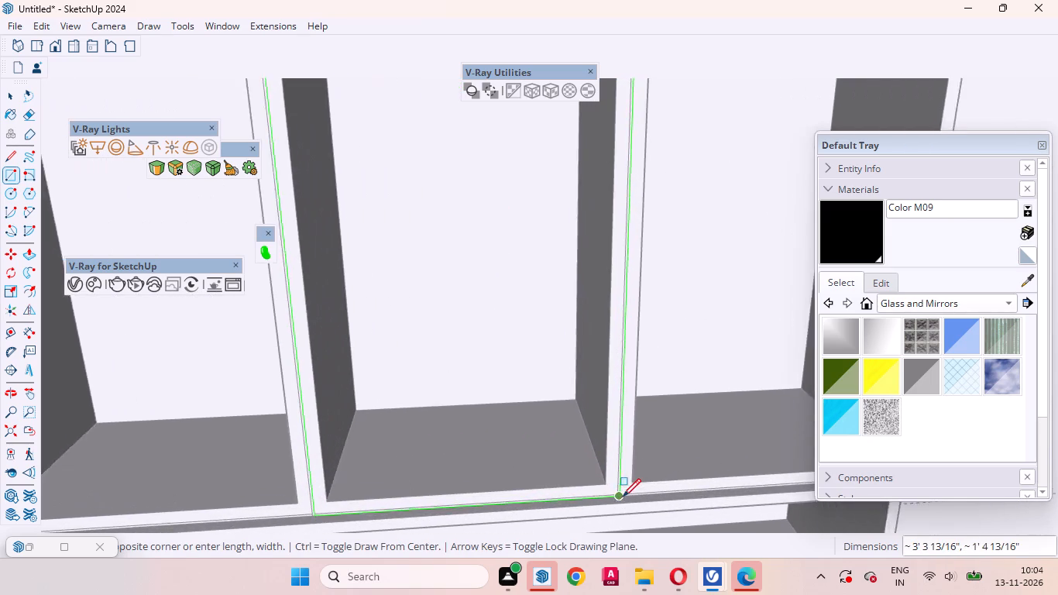
scroll(610, 497, up, 4)
scroll(492, 322, down, 4)
scroll(563, 400, up, 7)
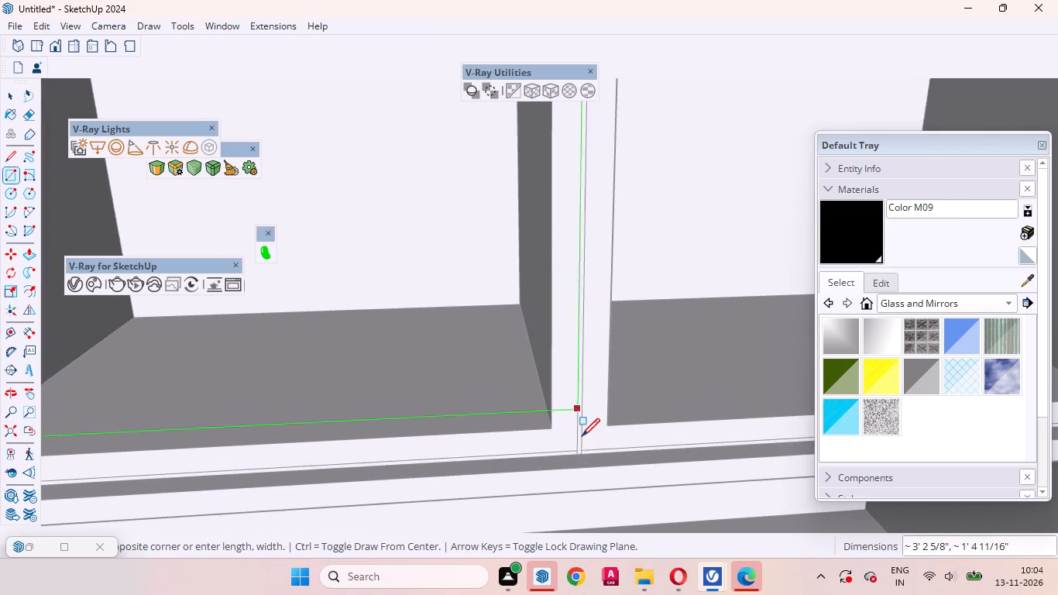
scroll(580, 441, up, 8)
click(575, 459)
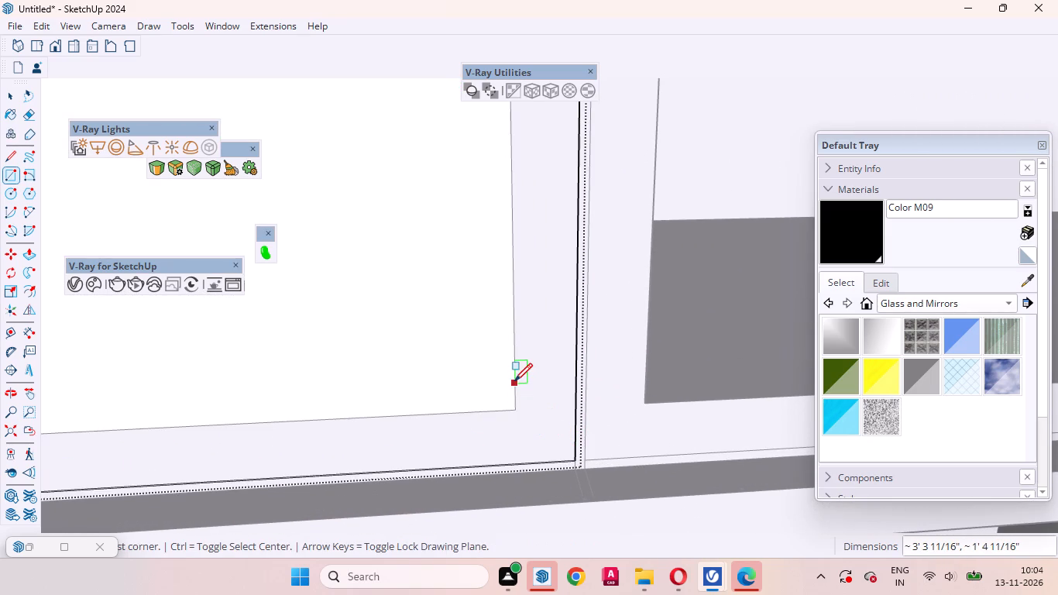
Extrude the fourth compartment's door rectangle by 18 mm to form a panel.
key(p)
click(469, 310)
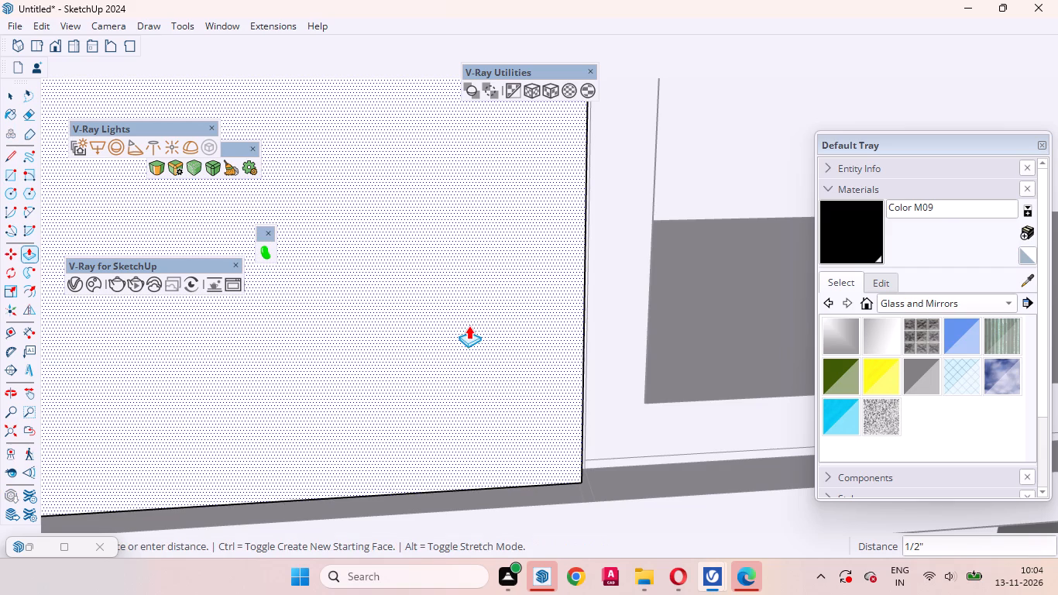
text(18mm)
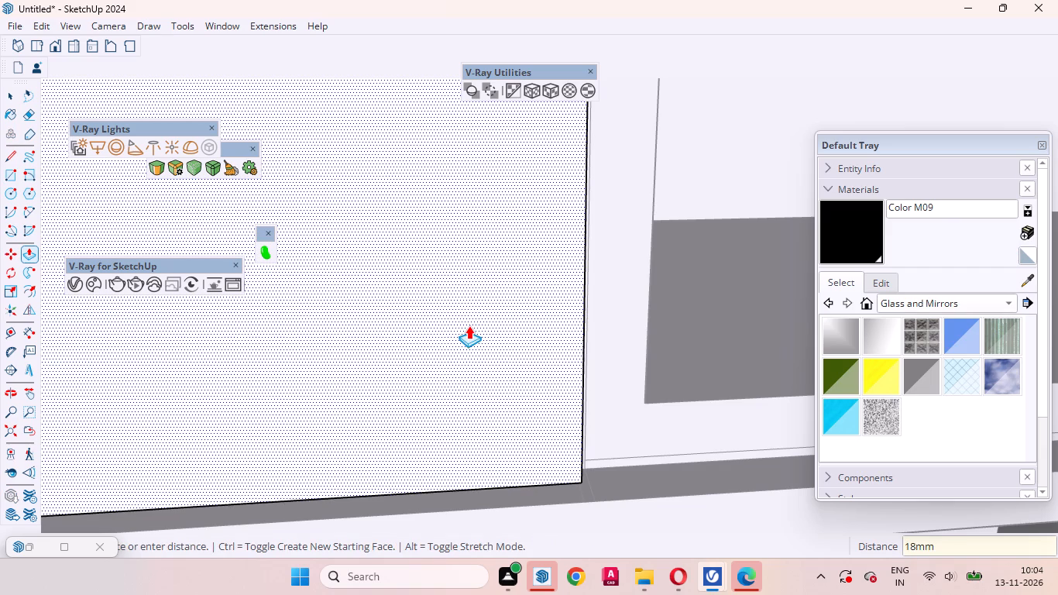
key(Return)
key(space)
Examine the new door panel's lower corner, side edge and fit against the compartment frame from several angles.
scroll(578, 303, down, 16)
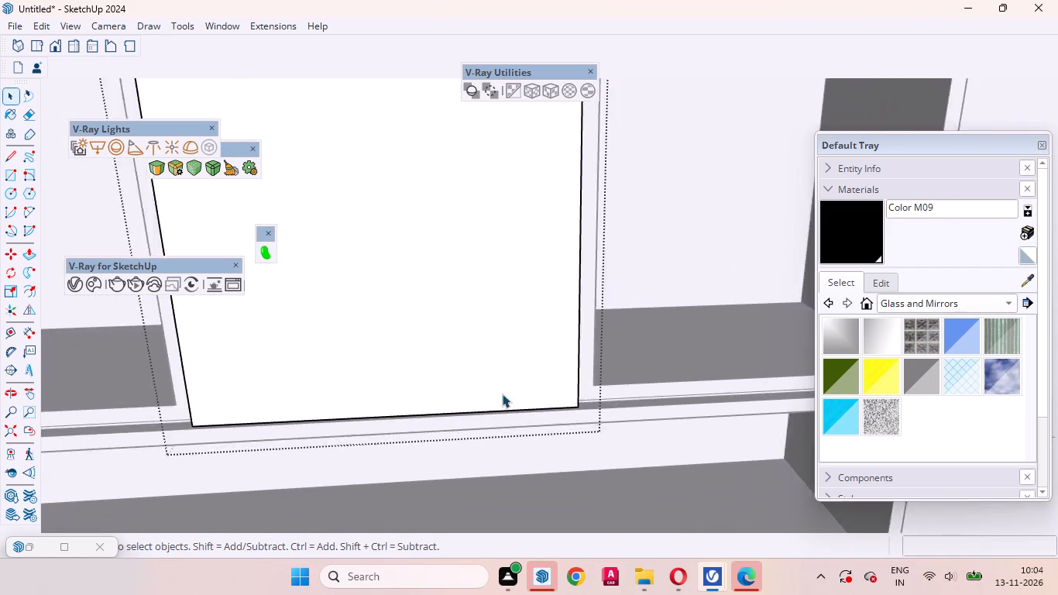
scroll(502, 394, down, 2)
scroll(512, 418, up, 1)
scroll(519, 421, down, 16)
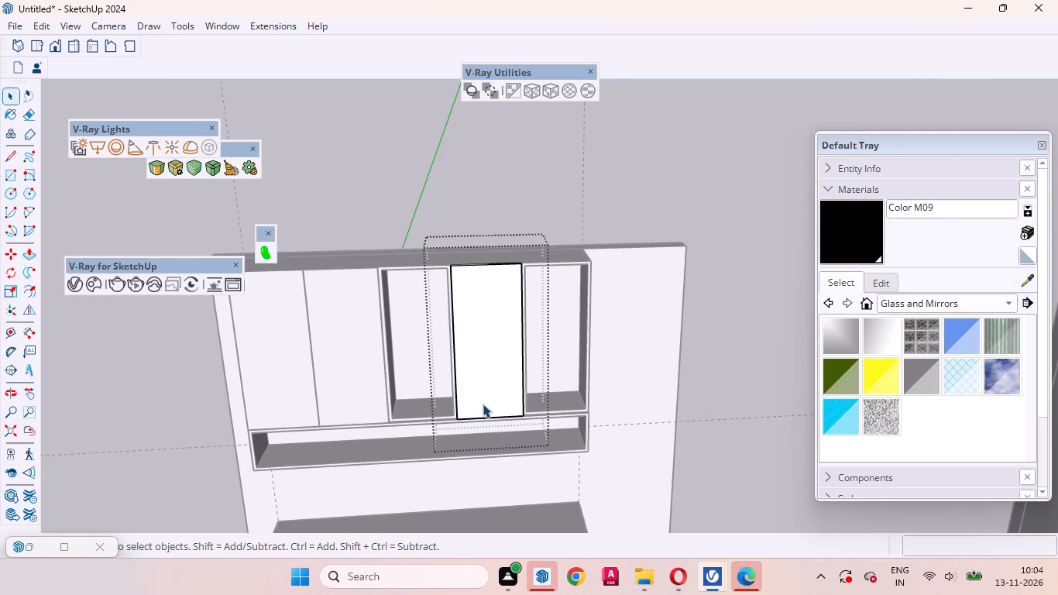
scroll(483, 395, up, 3)
click(486, 378)
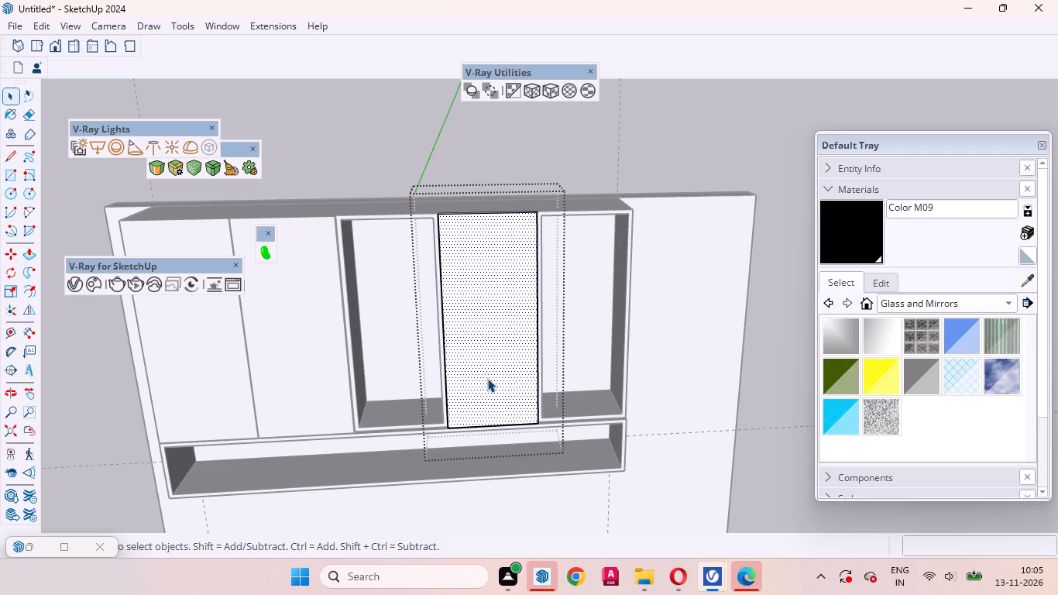
scroll(438, 411, up, 8)
middle_drag(449, 434, 520, 430)
scroll(493, 433, up, 8)
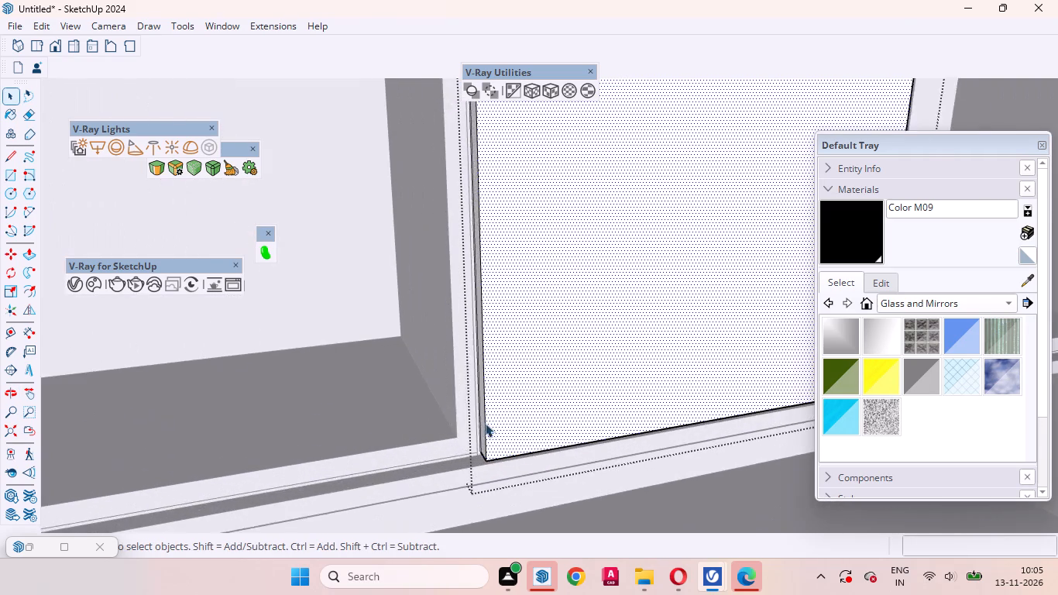
scroll(485, 423, up, 4)
middle_drag(436, 445, 408, 447)
scroll(437, 454, down, 3)
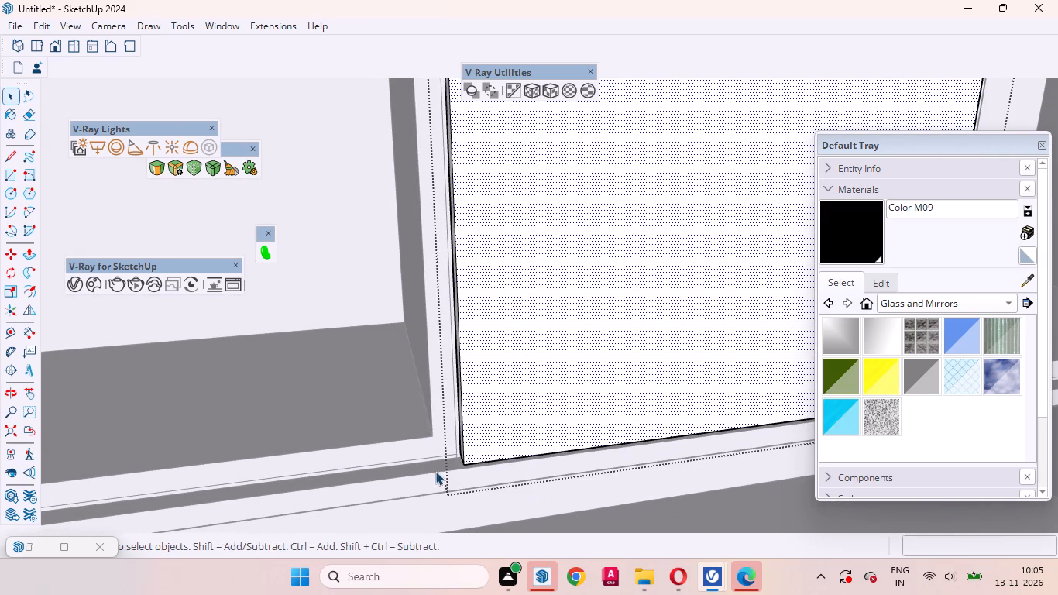
scroll(417, 470, down, 7)
middle_drag(442, 474, 678, 449)
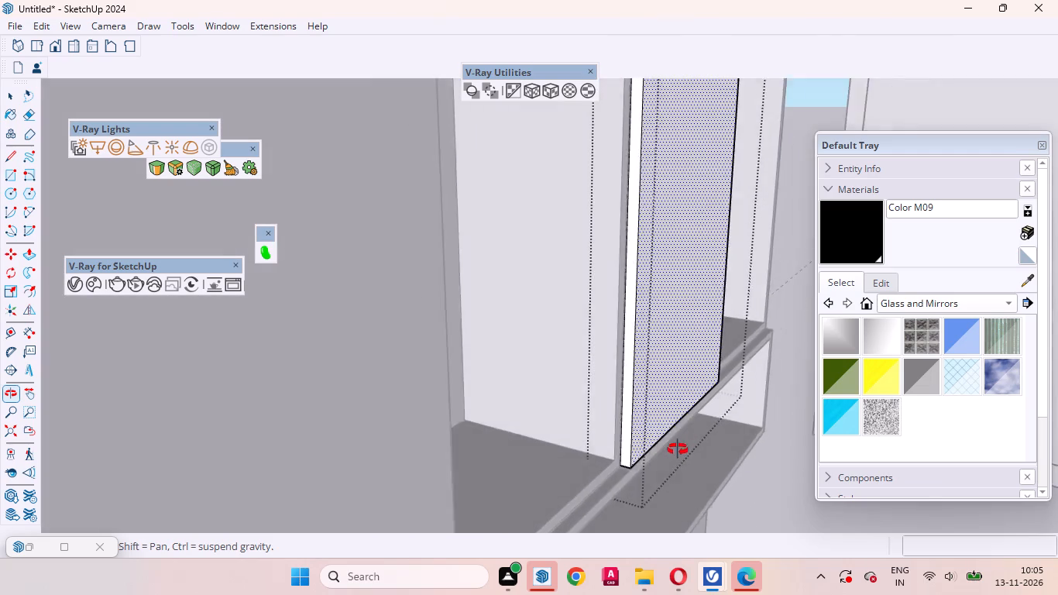
middle_drag(678, 449, 350, 467)
scroll(489, 469, down, 6)
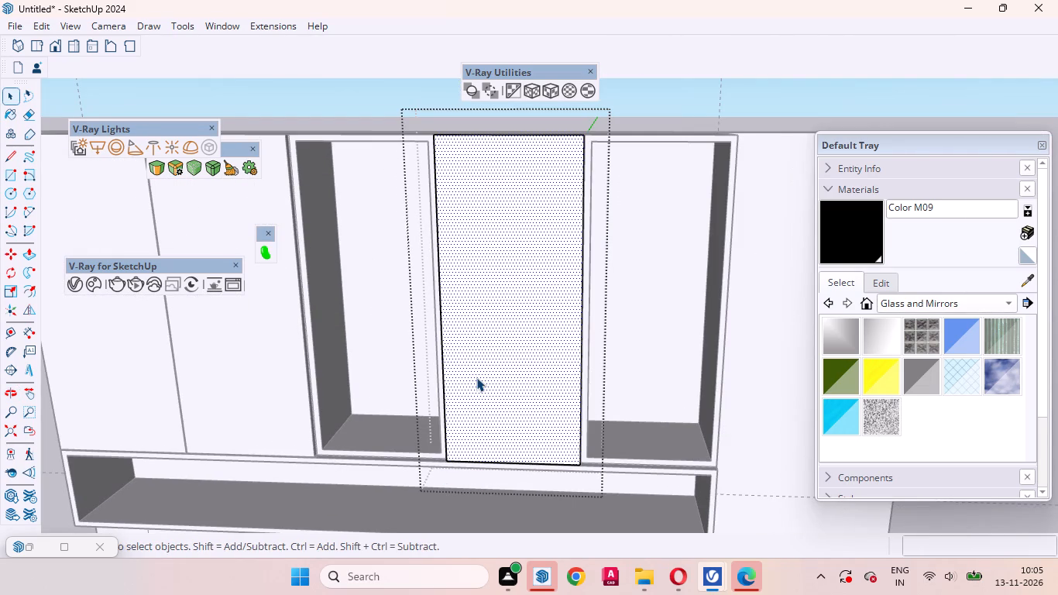
Offset the door panel's front face outline inward by 21 mm.
key(f)
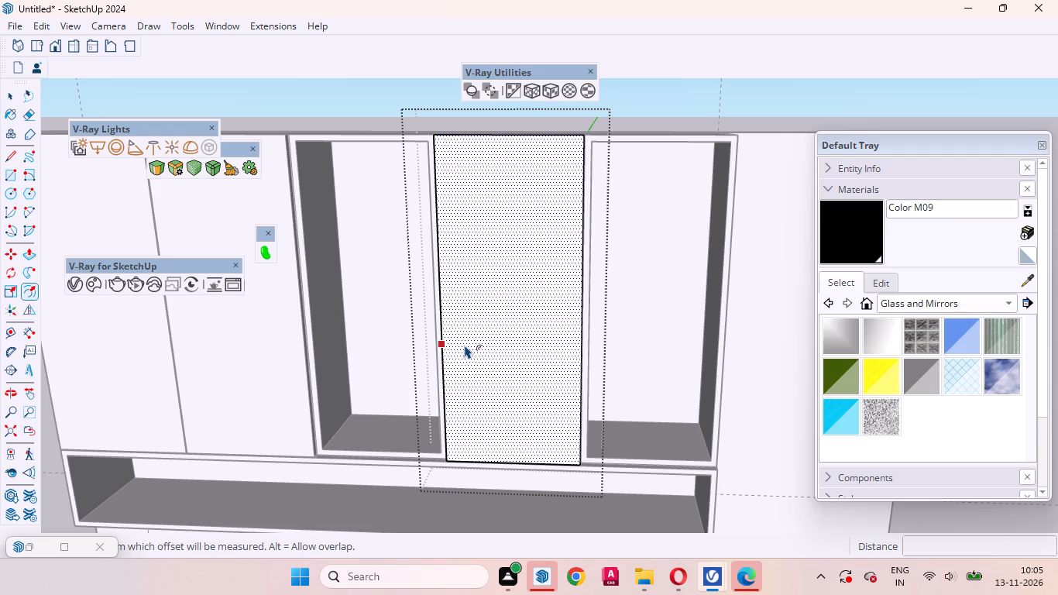
click(465, 345)
text(21mm)
key(Return)
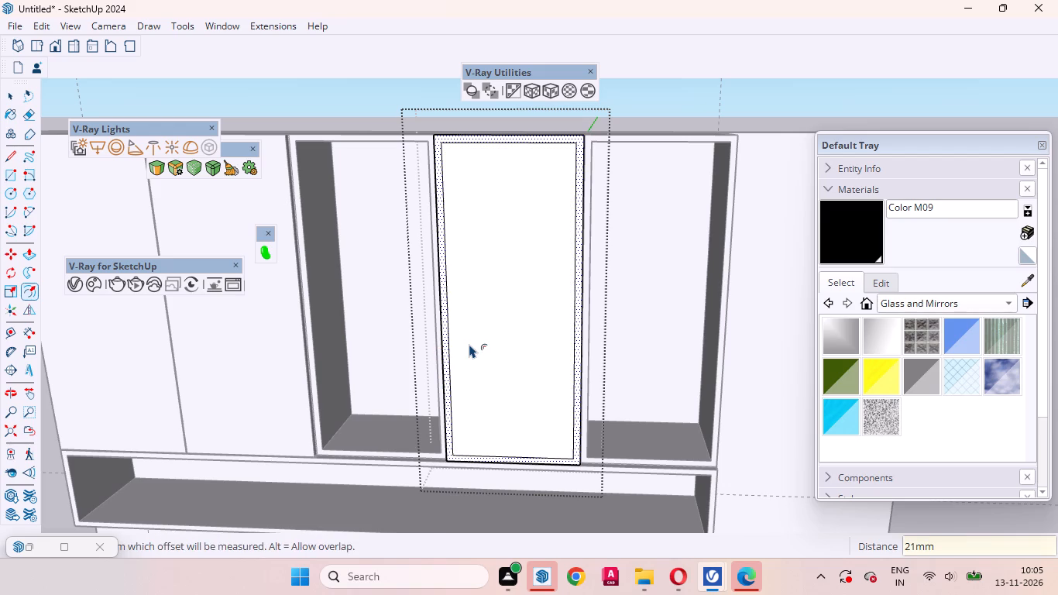
key(space)
Round both upper corners of the door's inner outline into an arch using 100-segment tangent arcs spanning about 10 5/8" each.
scroll(497, 273, up, 2)
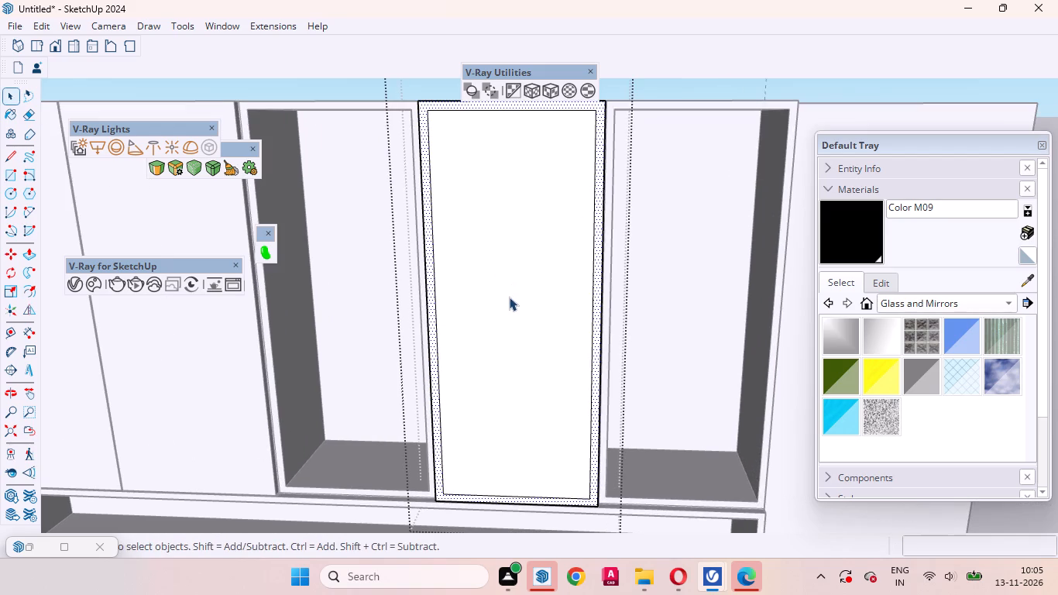
scroll(517, 320, down, 1)
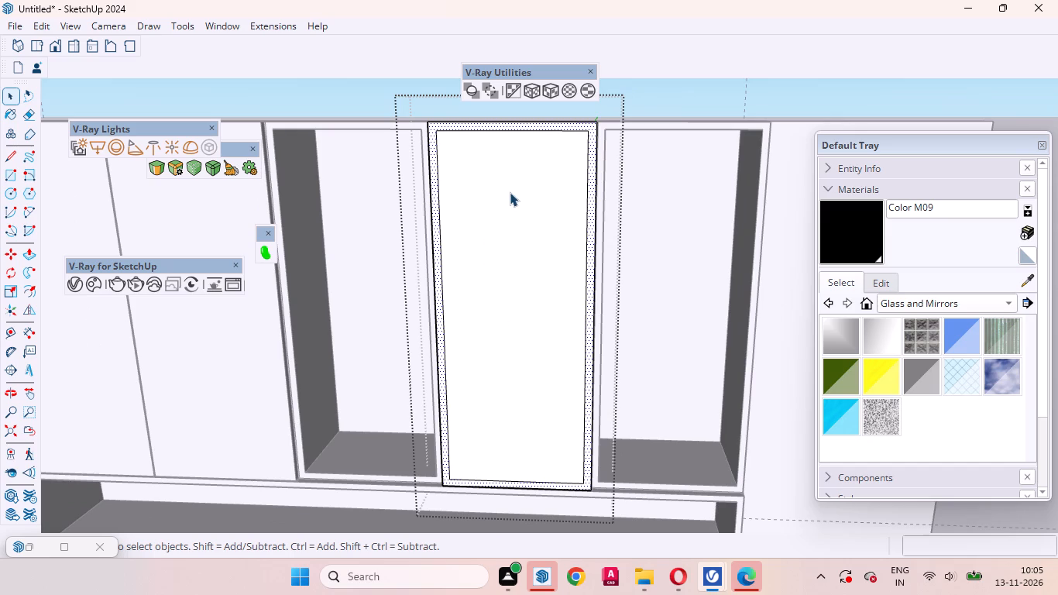
key(t)
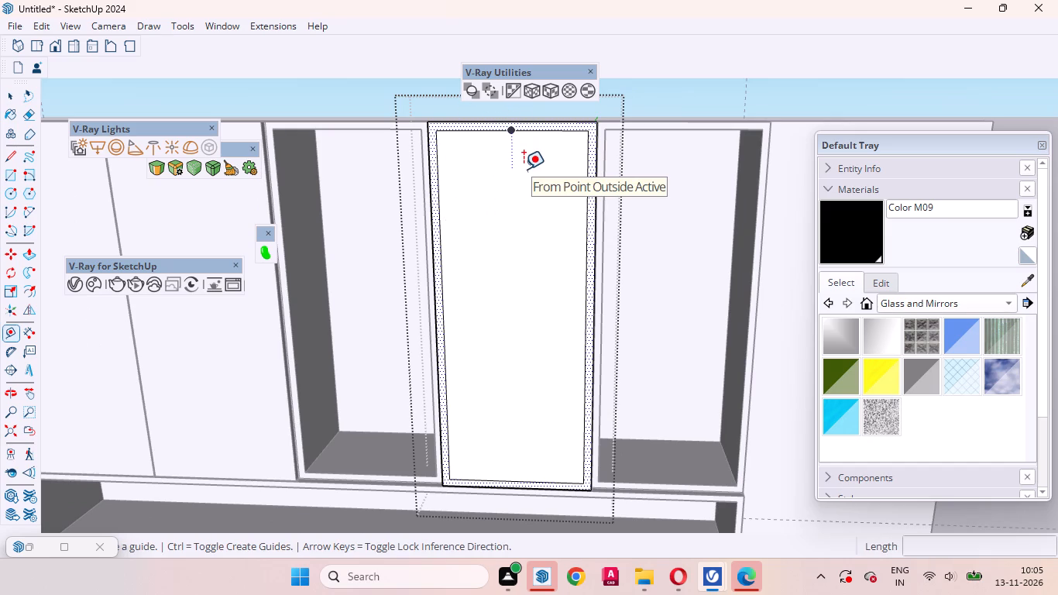
key(space)
key(a)
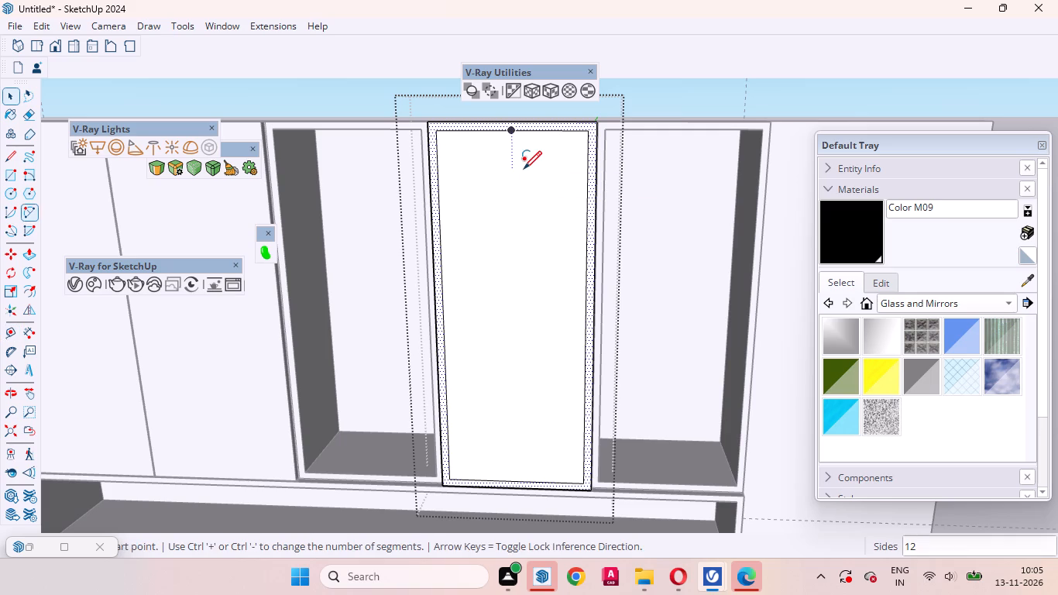
text(100)
key(Return)
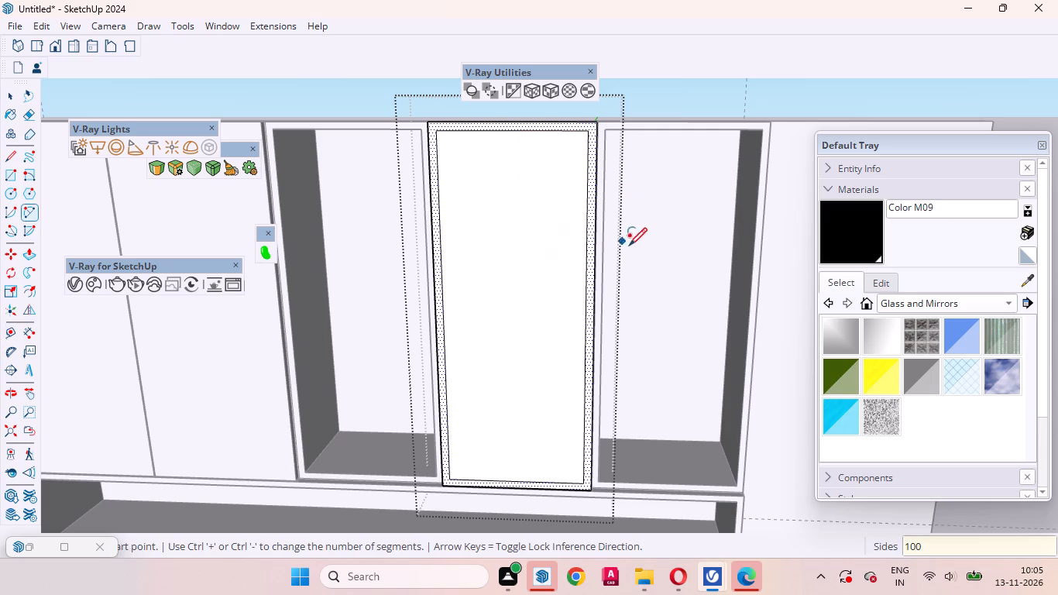
click(511, 134)
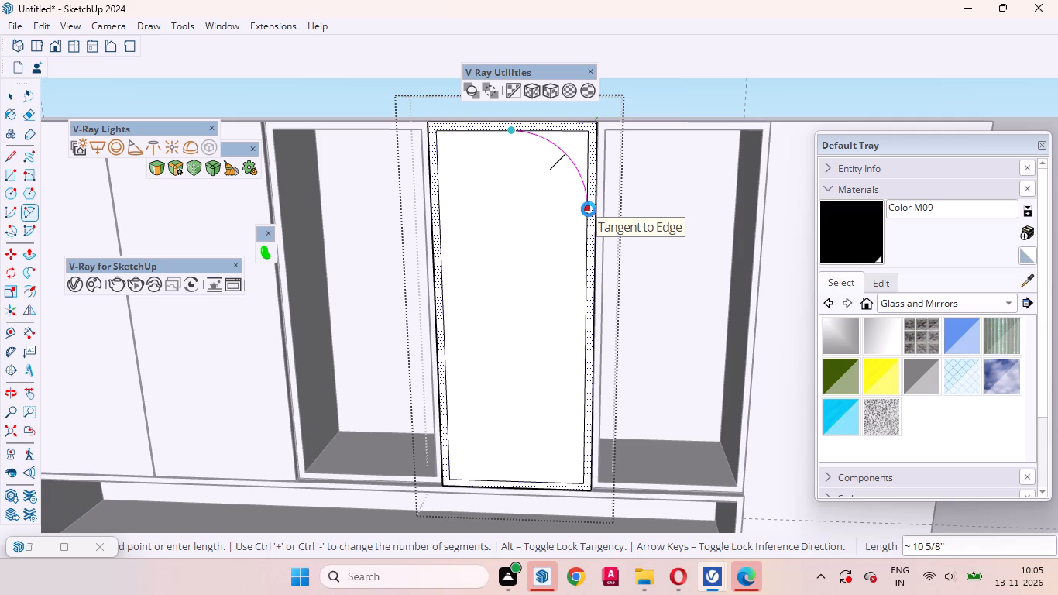
double_click(590, 208)
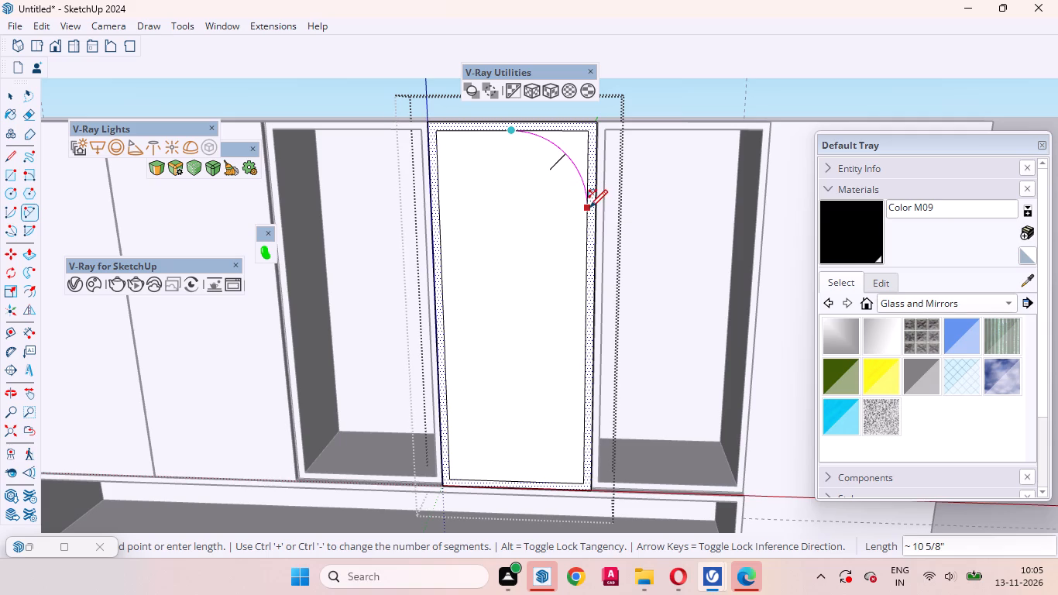
click(511, 130)
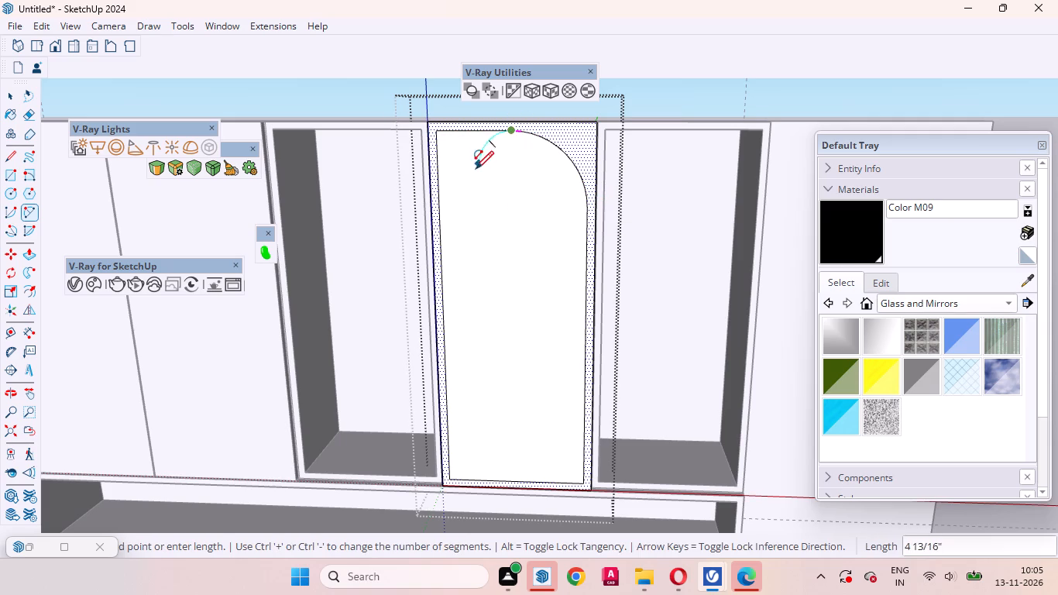
double_click(443, 208)
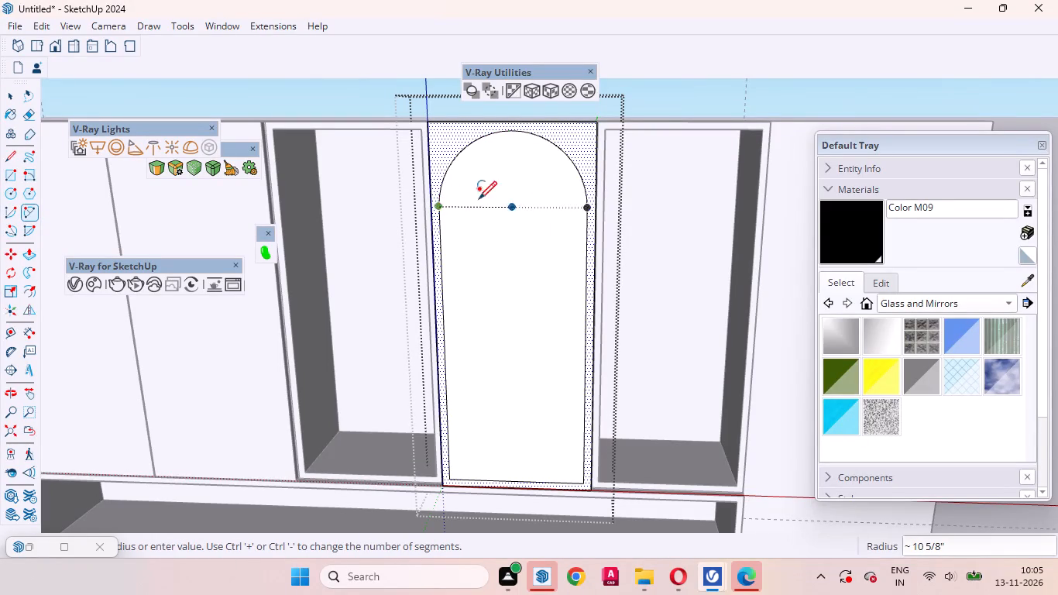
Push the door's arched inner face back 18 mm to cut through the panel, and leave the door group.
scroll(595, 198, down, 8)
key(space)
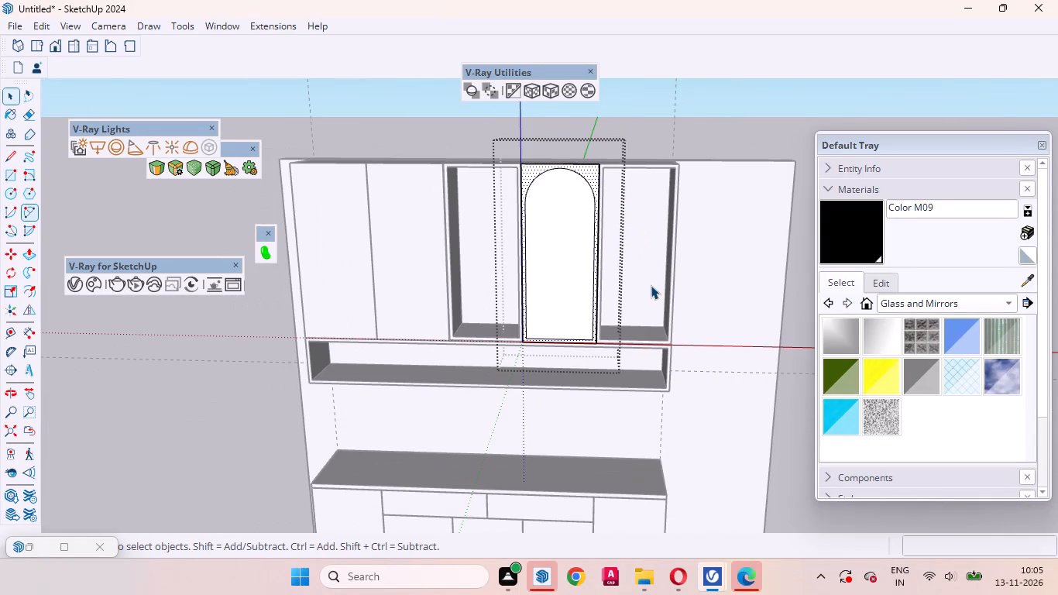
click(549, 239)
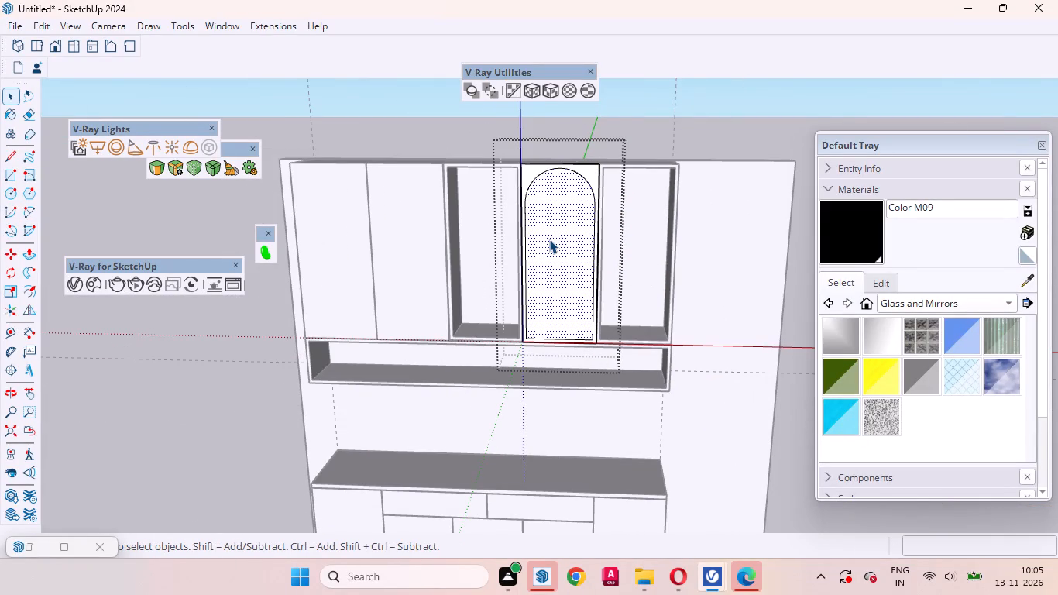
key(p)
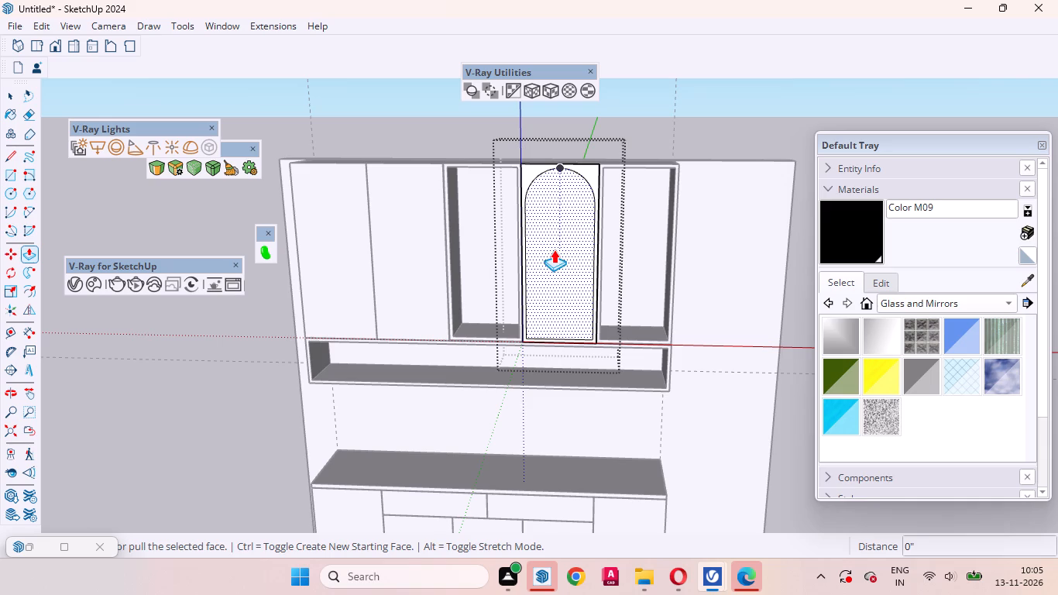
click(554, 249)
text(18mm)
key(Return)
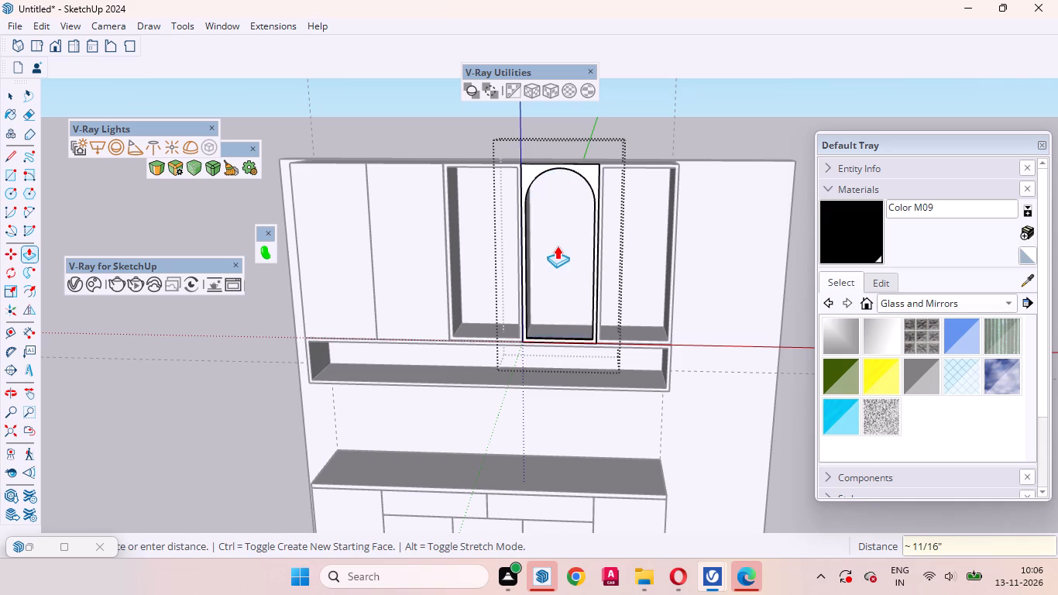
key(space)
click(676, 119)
Examine the arched door and its inner edge from several angles, both from a distance and close up.
scroll(596, 387, down, 3)
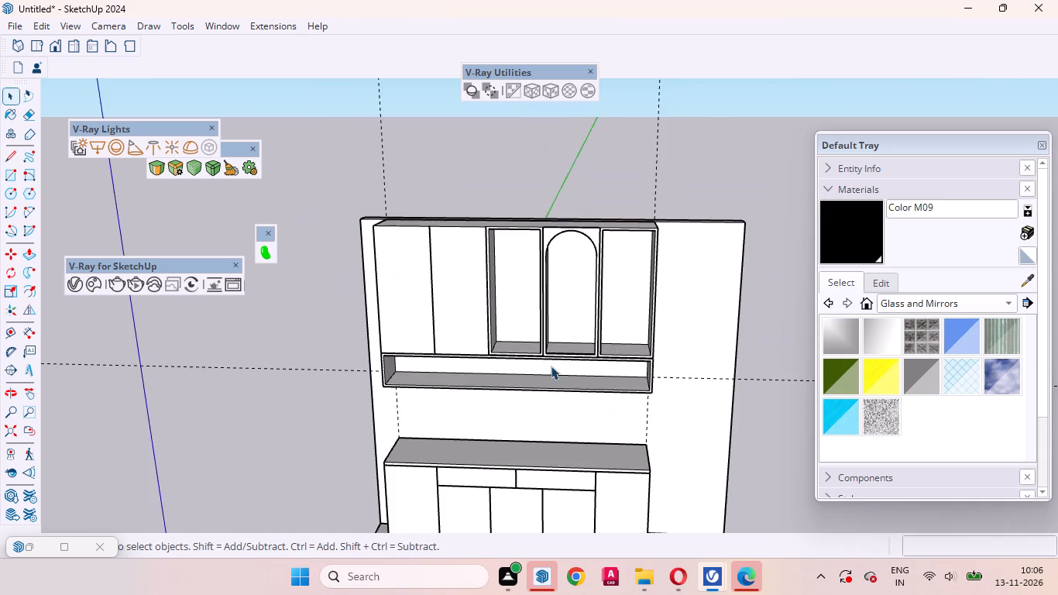
middle_drag(551, 366, 514, 372)
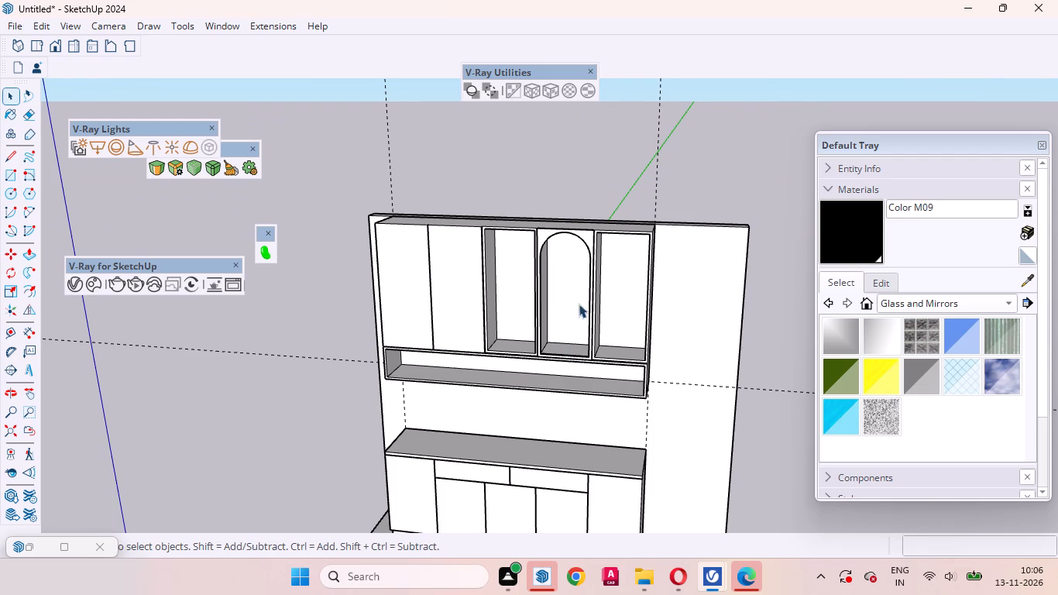
scroll(582, 280, up, 6)
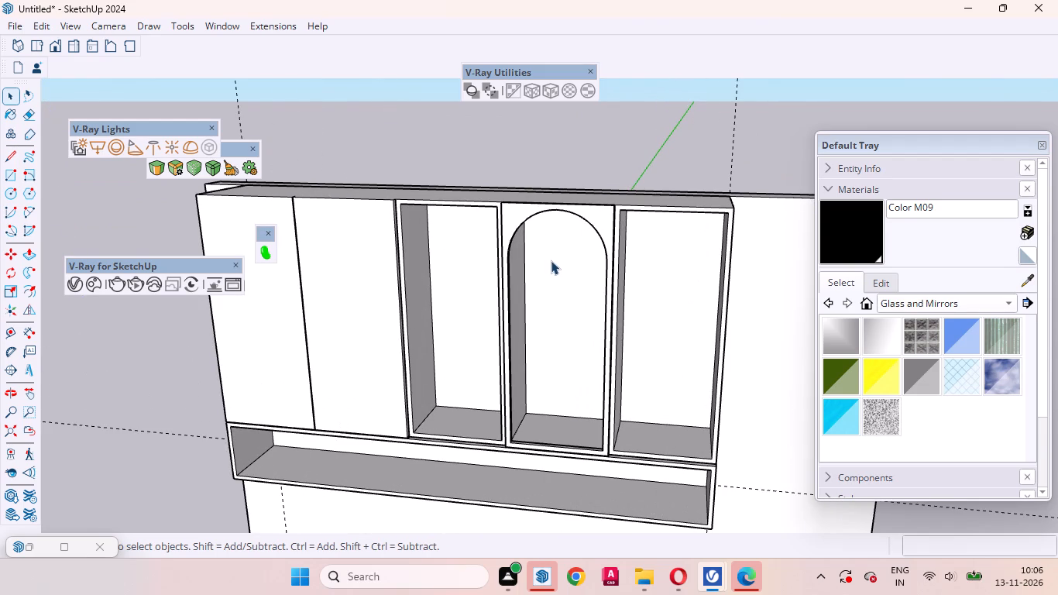
scroll(564, 276, down, 1)
middle_drag(562, 274, 425, 211)
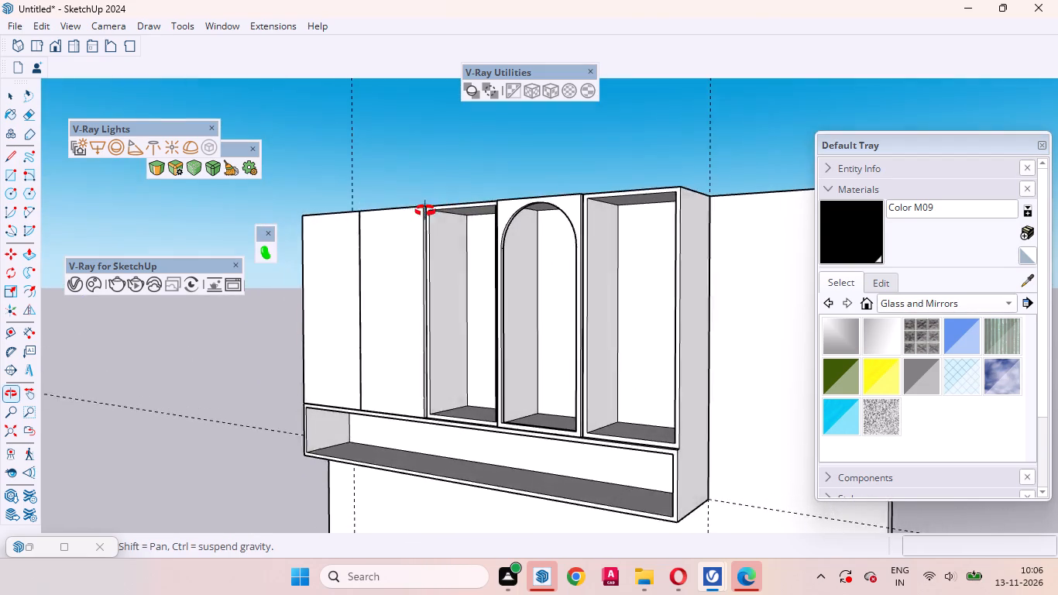
middle_drag(425, 211, 405, 214)
scroll(499, 216, up, 6)
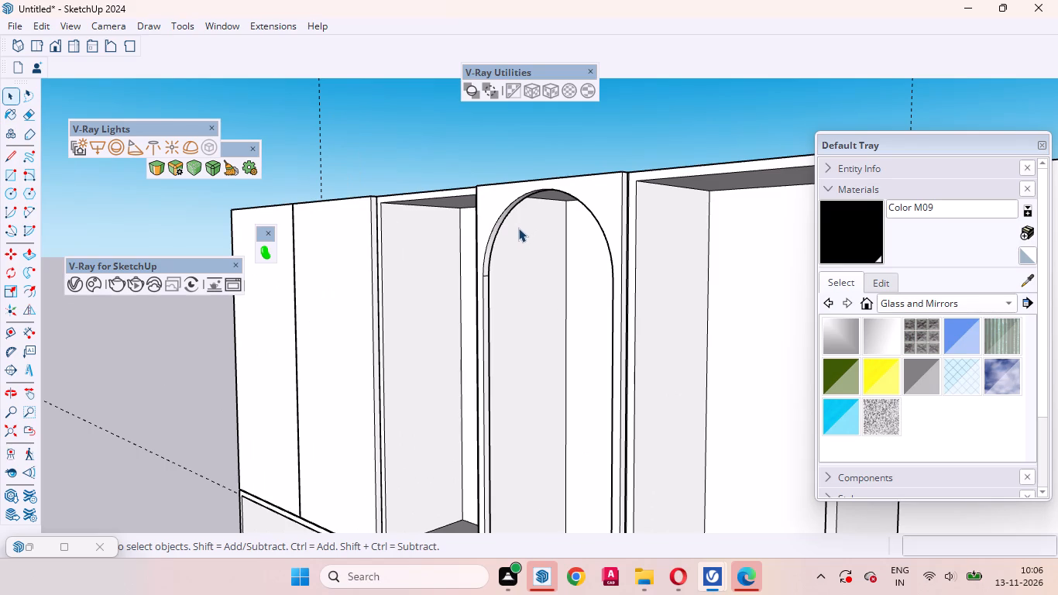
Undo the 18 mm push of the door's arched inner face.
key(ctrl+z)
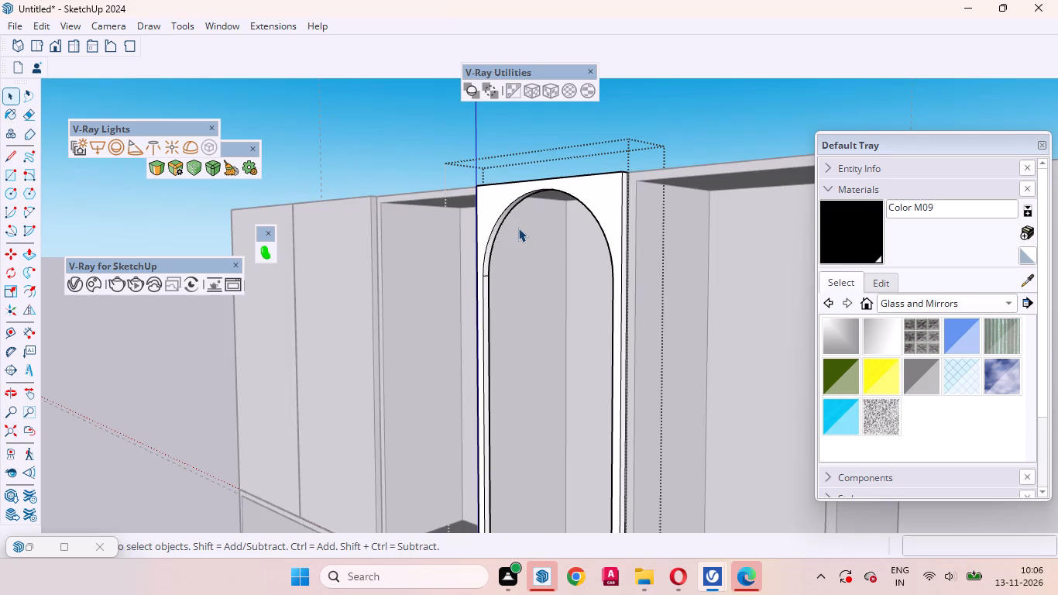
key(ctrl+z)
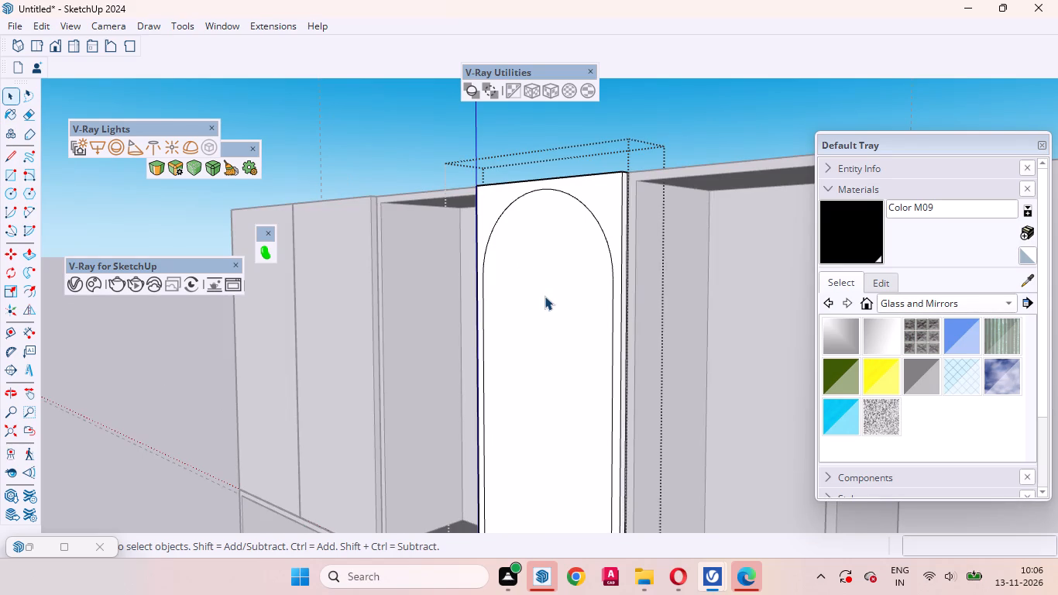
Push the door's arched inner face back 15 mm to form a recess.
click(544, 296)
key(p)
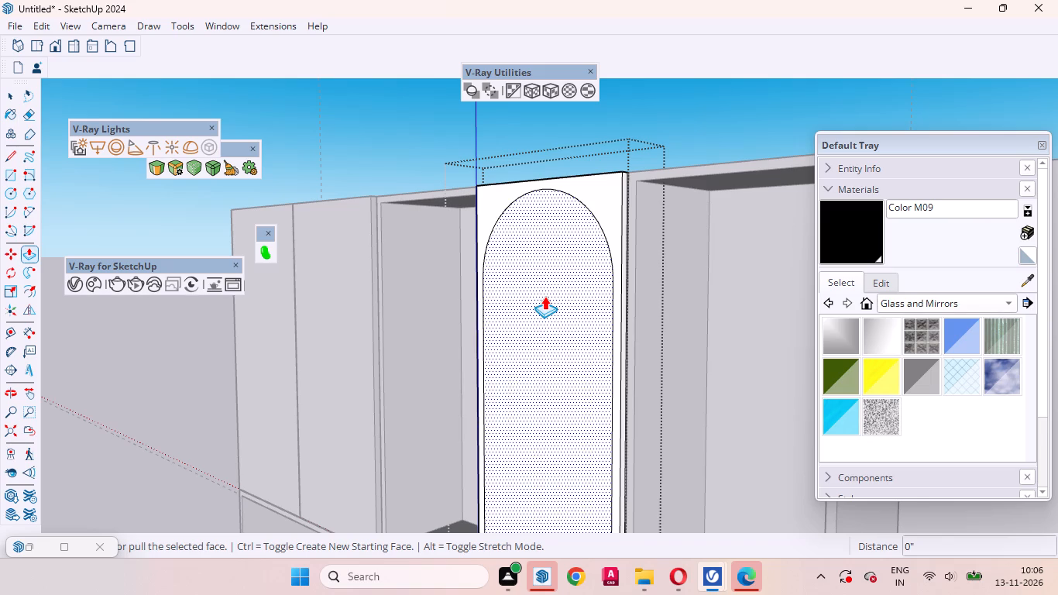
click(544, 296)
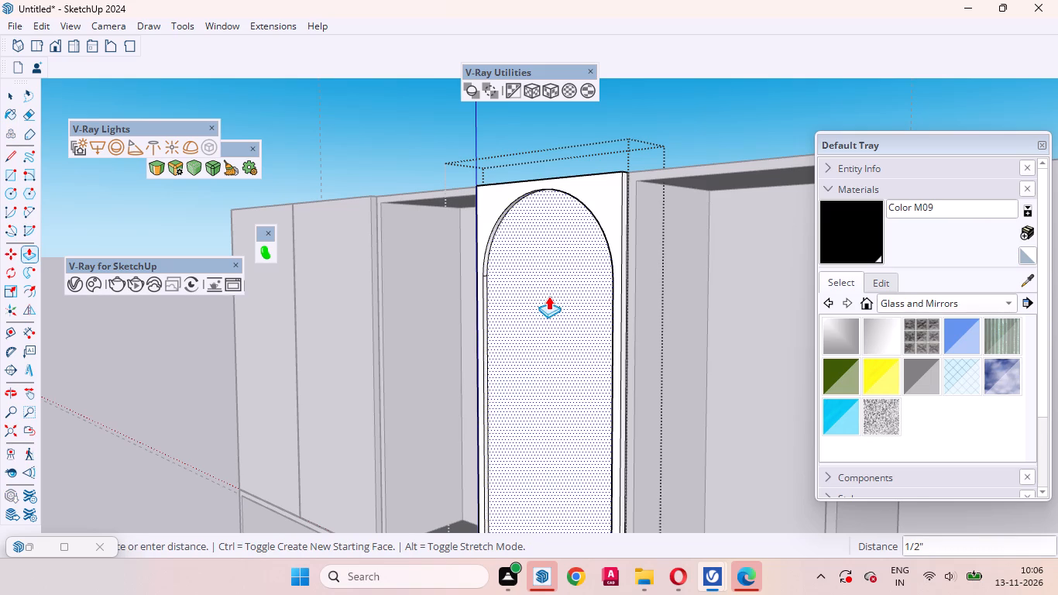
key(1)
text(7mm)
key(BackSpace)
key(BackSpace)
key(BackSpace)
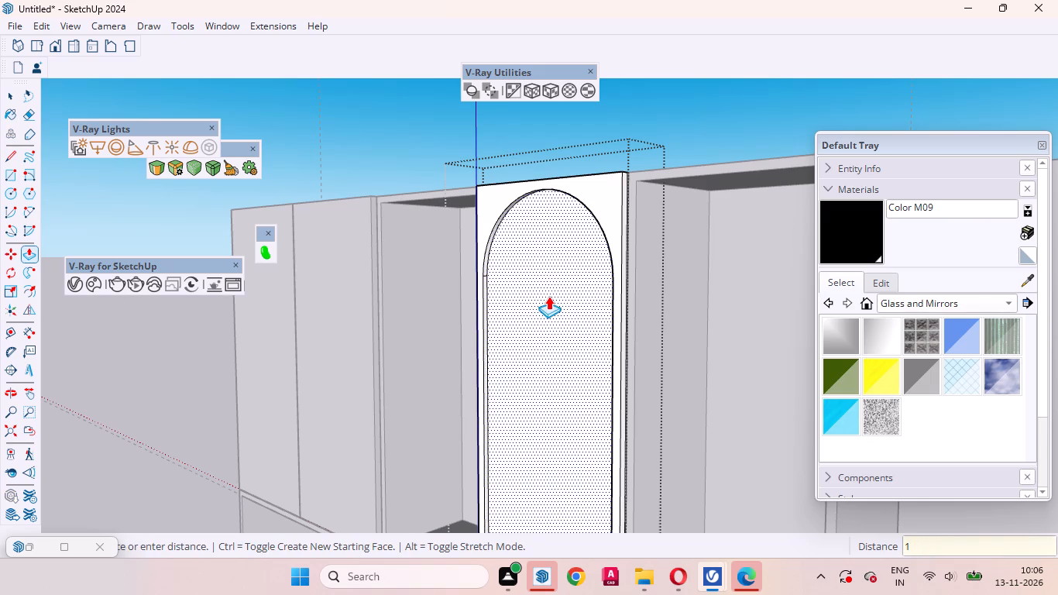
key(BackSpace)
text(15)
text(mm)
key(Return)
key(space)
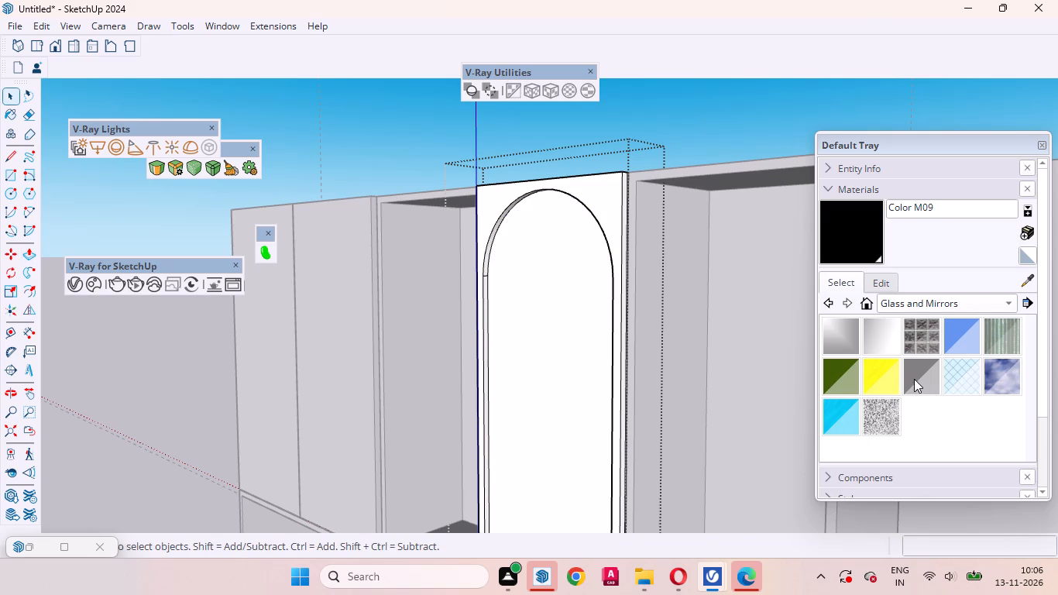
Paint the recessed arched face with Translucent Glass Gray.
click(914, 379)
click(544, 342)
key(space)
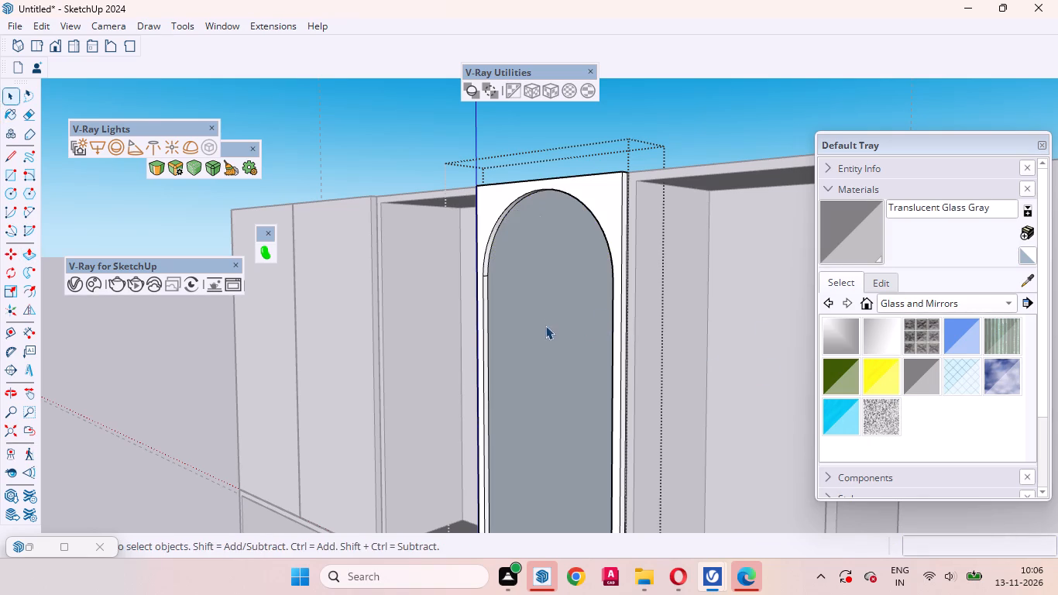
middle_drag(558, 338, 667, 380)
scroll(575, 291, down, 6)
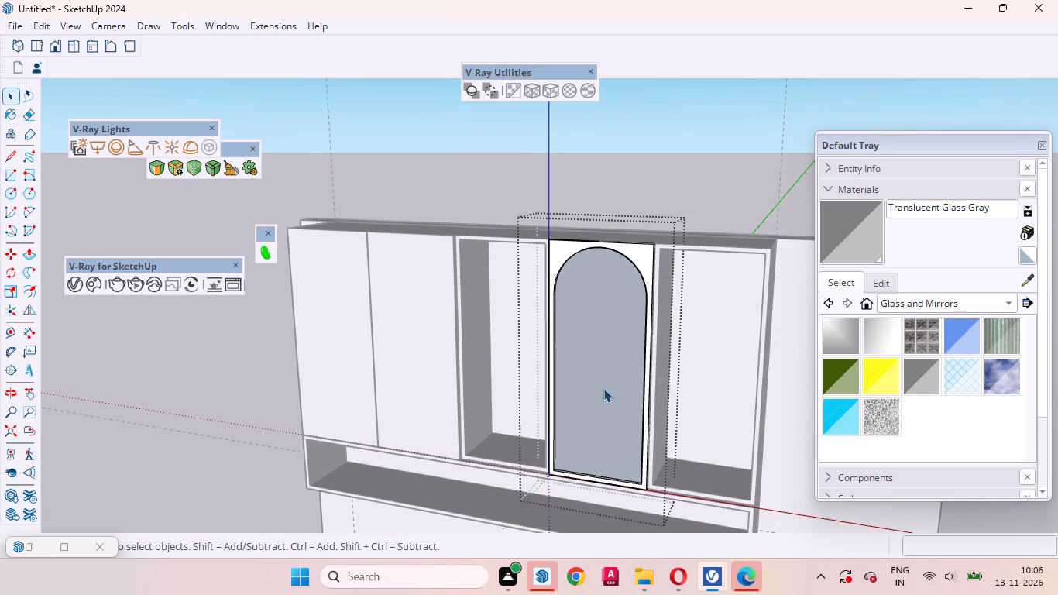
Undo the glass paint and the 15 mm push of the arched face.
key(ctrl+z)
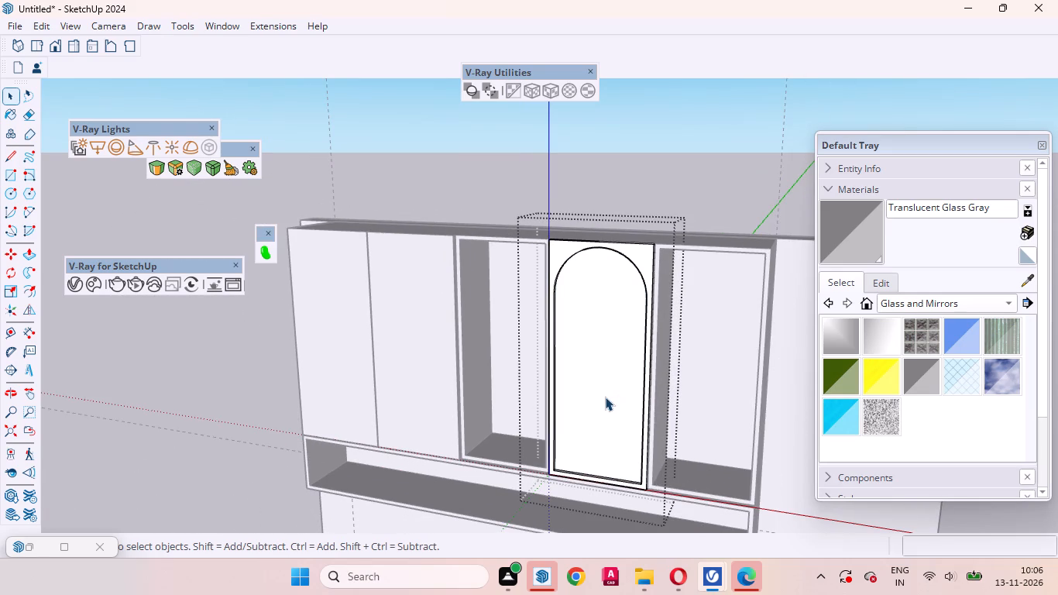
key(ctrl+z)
Push the door's arched inner face back 17 mm into the panel.
middle_drag(606, 424, 514, 459)
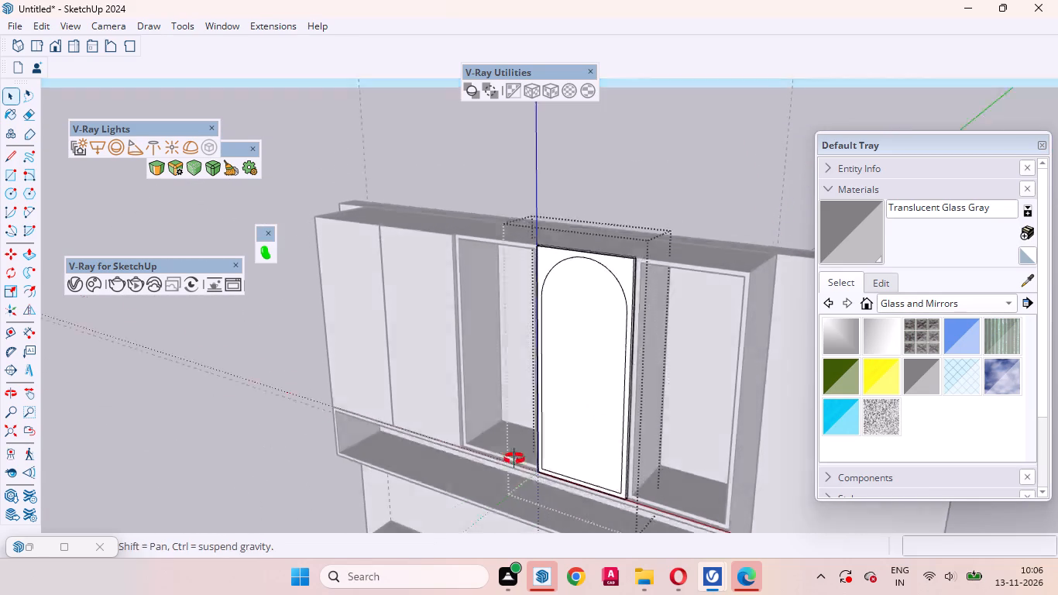
middle_drag(514, 459, 510, 458)
scroll(523, 421, up, 4)
click(599, 394)
key(p)
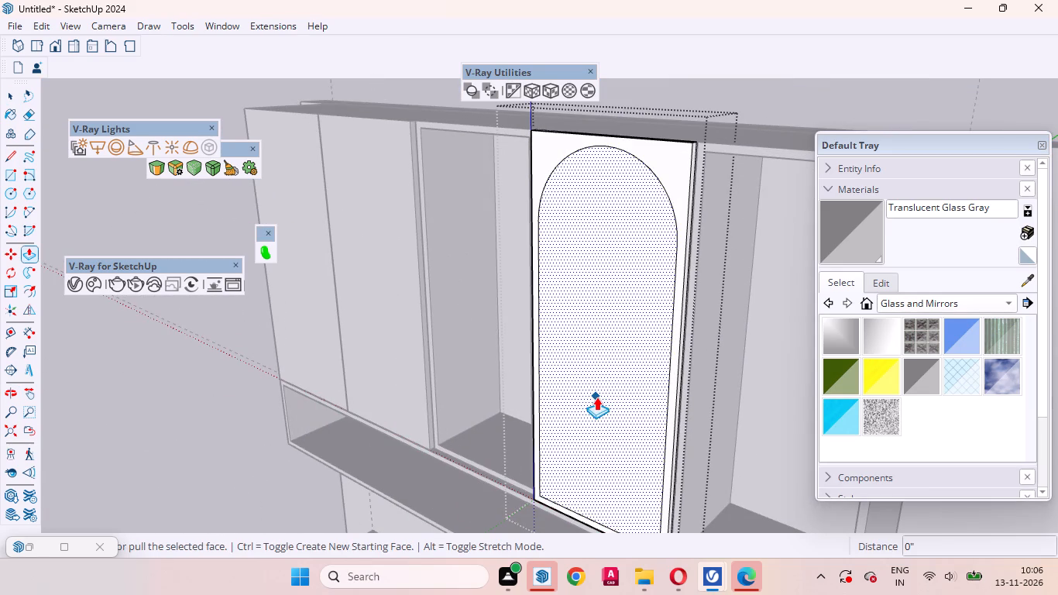
click(596, 397)
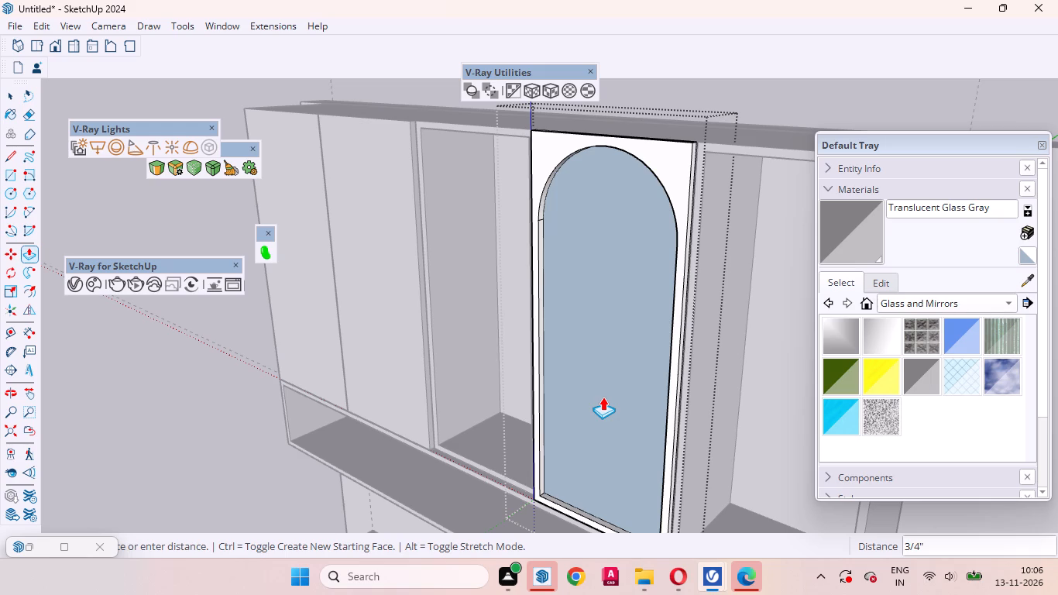
key(1)
text(7mm)
key(Return)
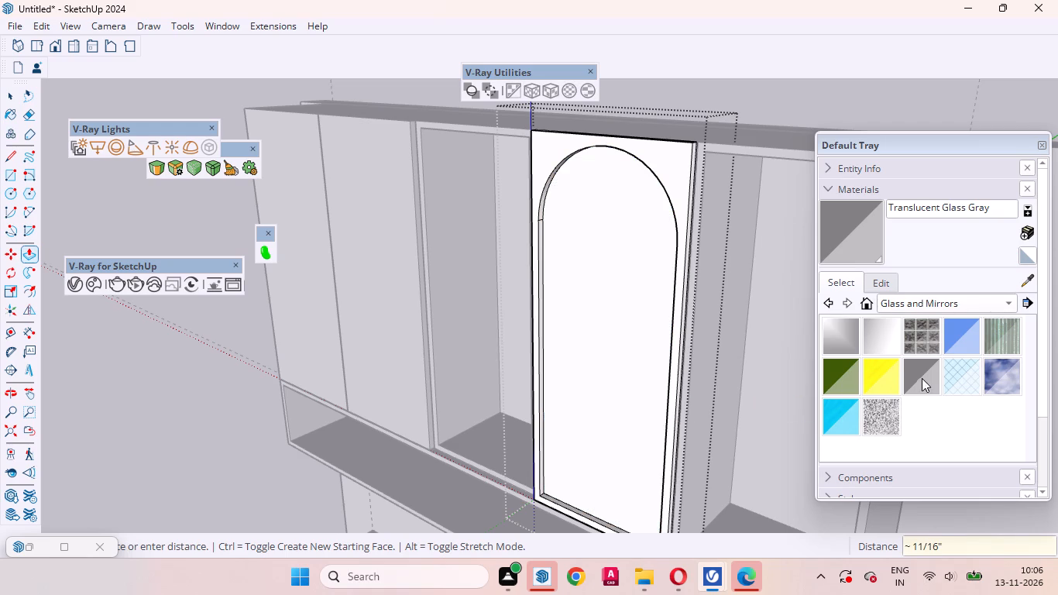
key(space)
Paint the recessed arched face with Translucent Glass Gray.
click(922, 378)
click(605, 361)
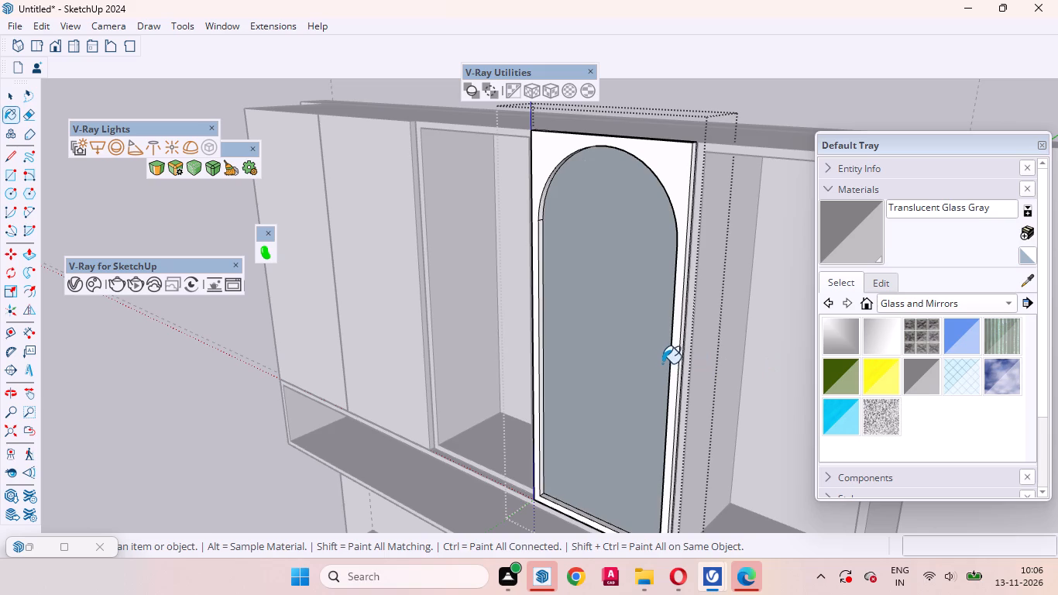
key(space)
Erase the glass-painted front face inside the door's arch.
scroll(526, 325, down, 4)
middle_drag(509, 391, 698, 340)
scroll(665, 328, up, 2)
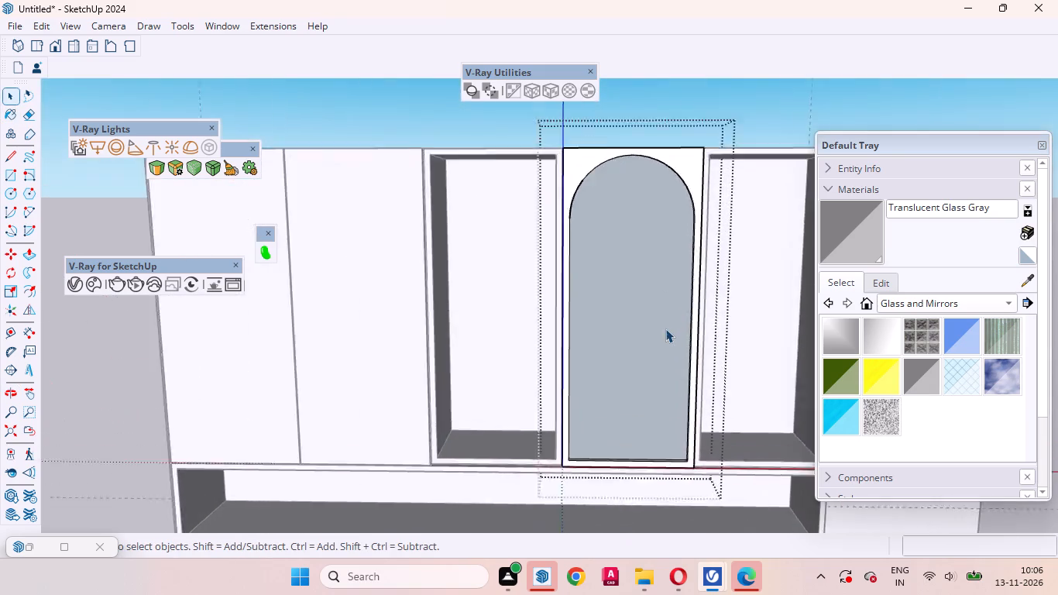
scroll(665, 328, up, 6)
click(627, 355)
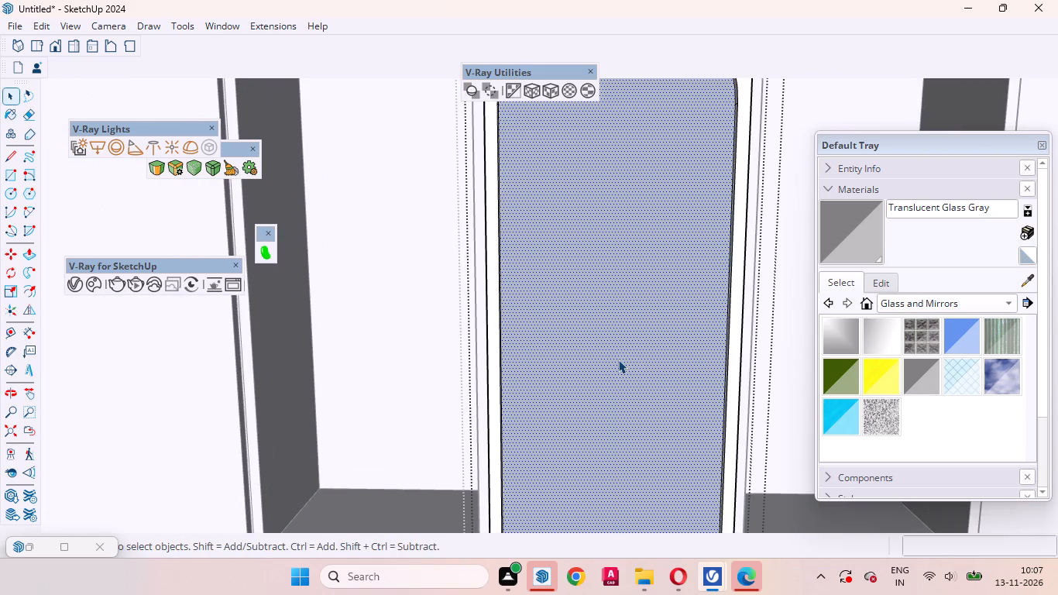
right_click(618, 359)
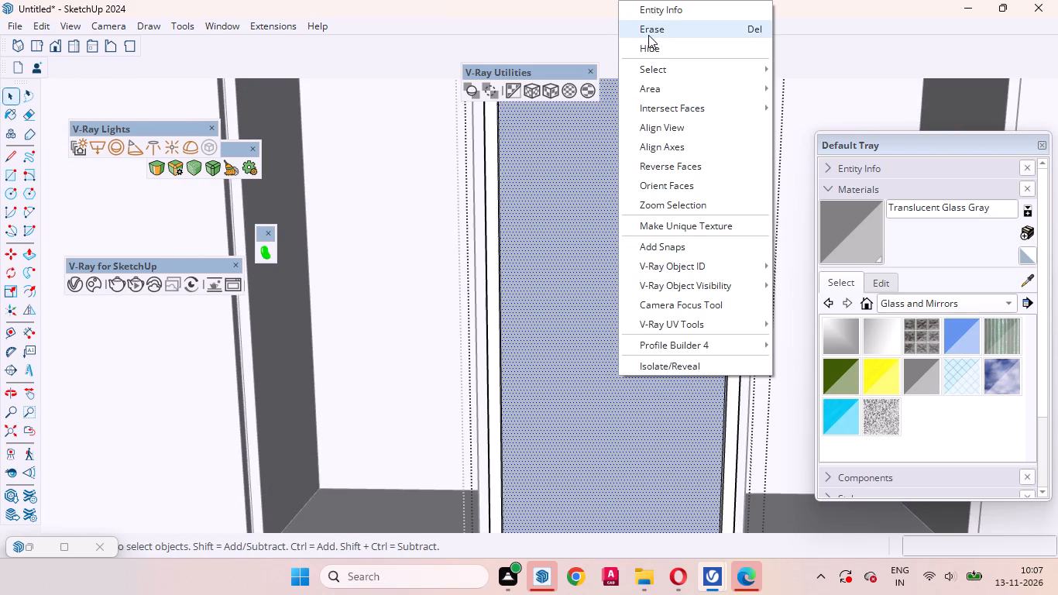
click(648, 35)
Paint the remaining back face inside the door's arch with Translucent Glass Gray and leave the door group.
click(629, 323)
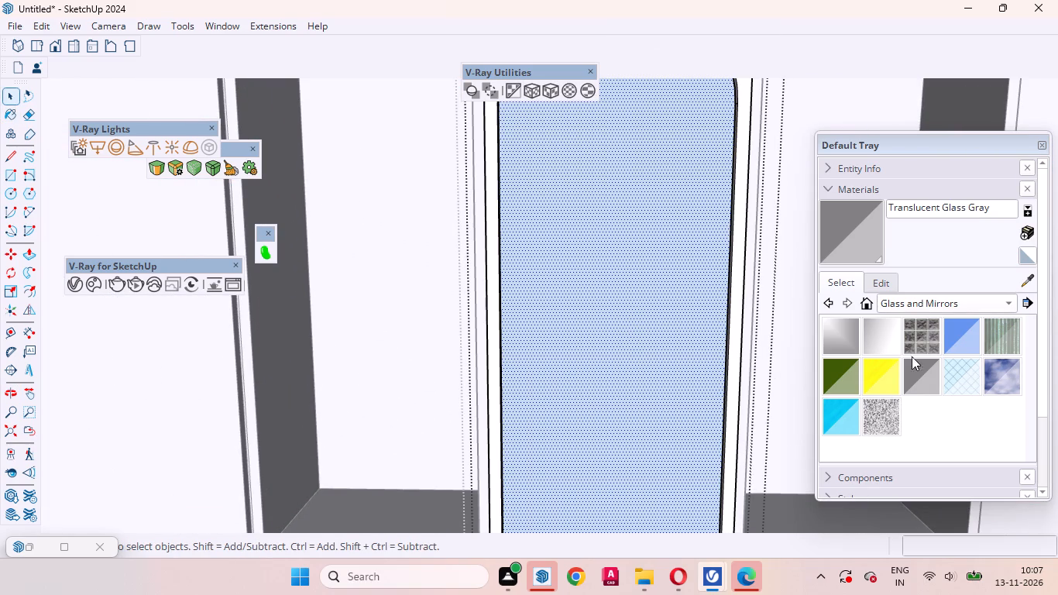
click(915, 378)
click(584, 332)
key(space)
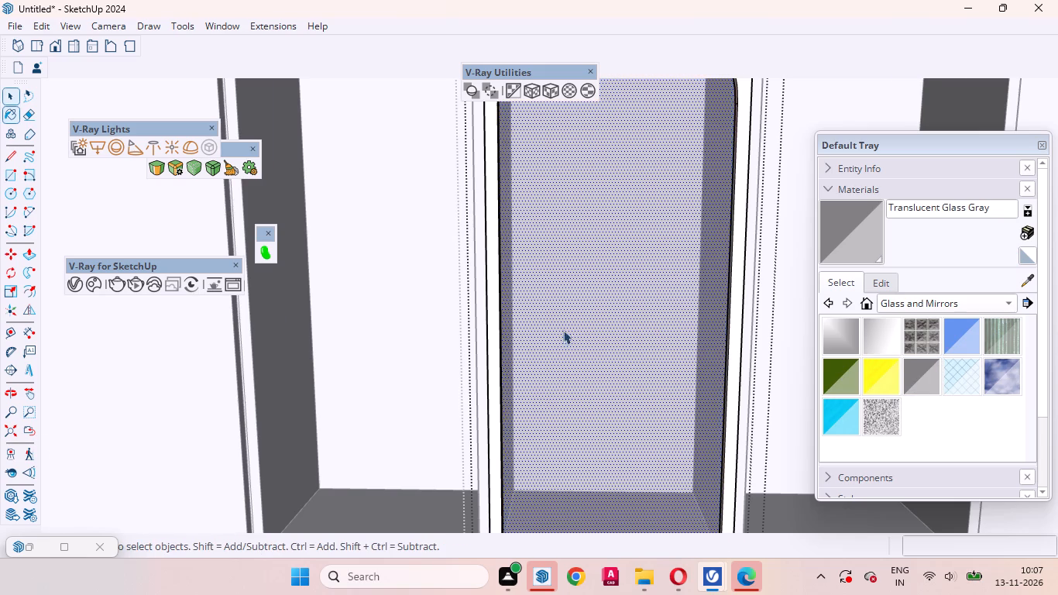
scroll(559, 331, down, 13)
click(590, 202)
Examine the glass arched door's lower corner, pane edge and fit against the compartment frame from several angles.
scroll(550, 282, up, 6)
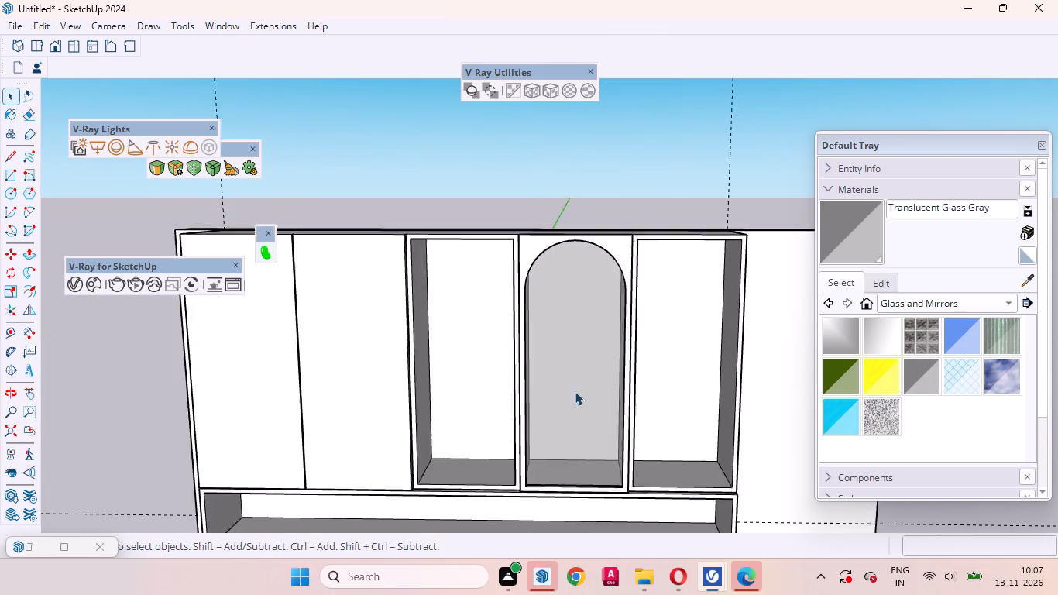
middle_drag(577, 443, 316, 518)
scroll(523, 493, up, 9)
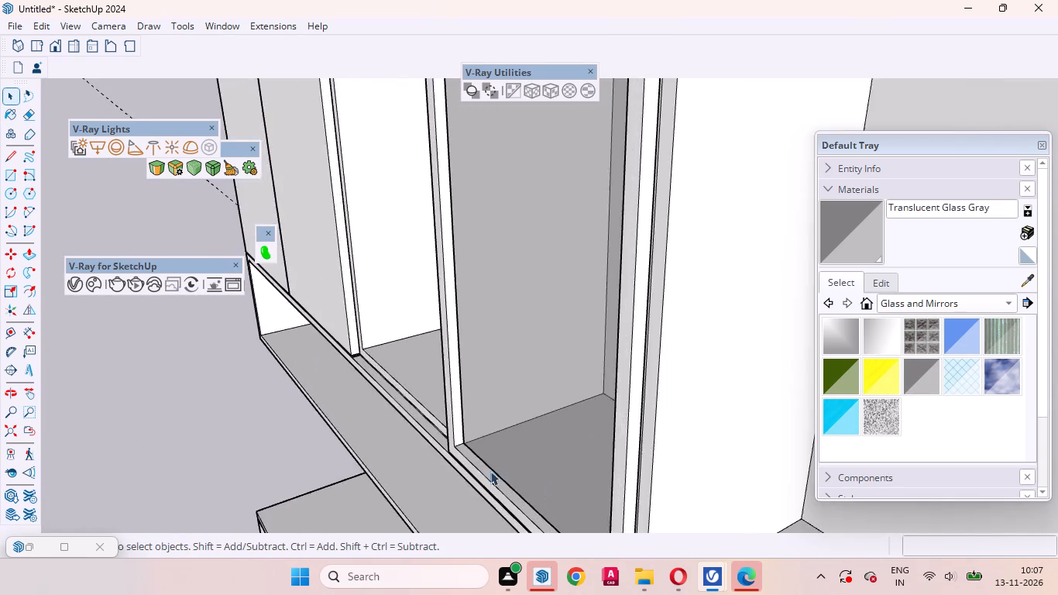
scroll(490, 471, up, 12)
middle_drag(575, 370, 384, 396)
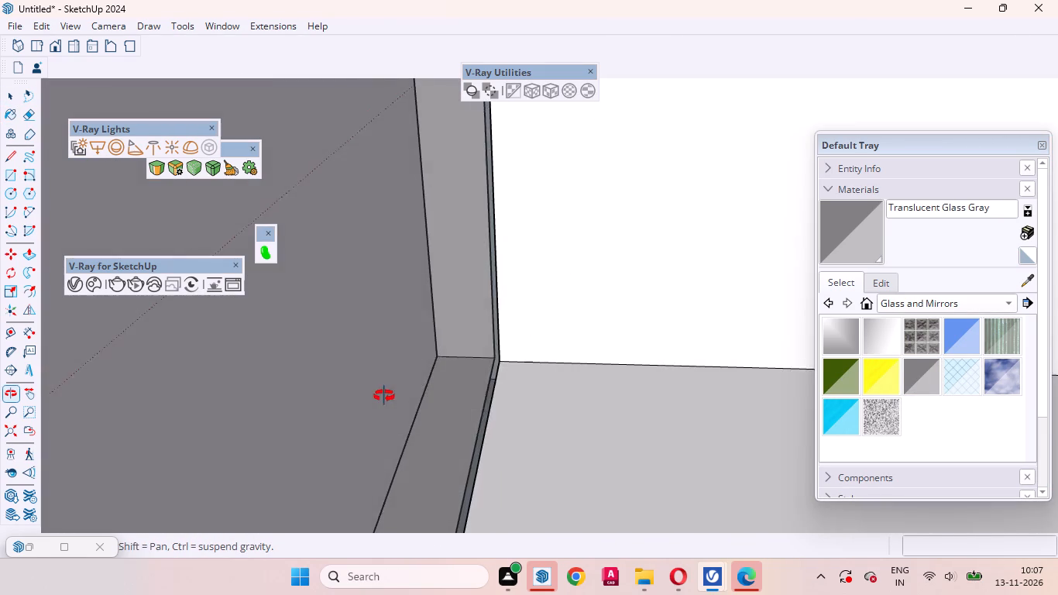
middle_drag(384, 396, 430, 280)
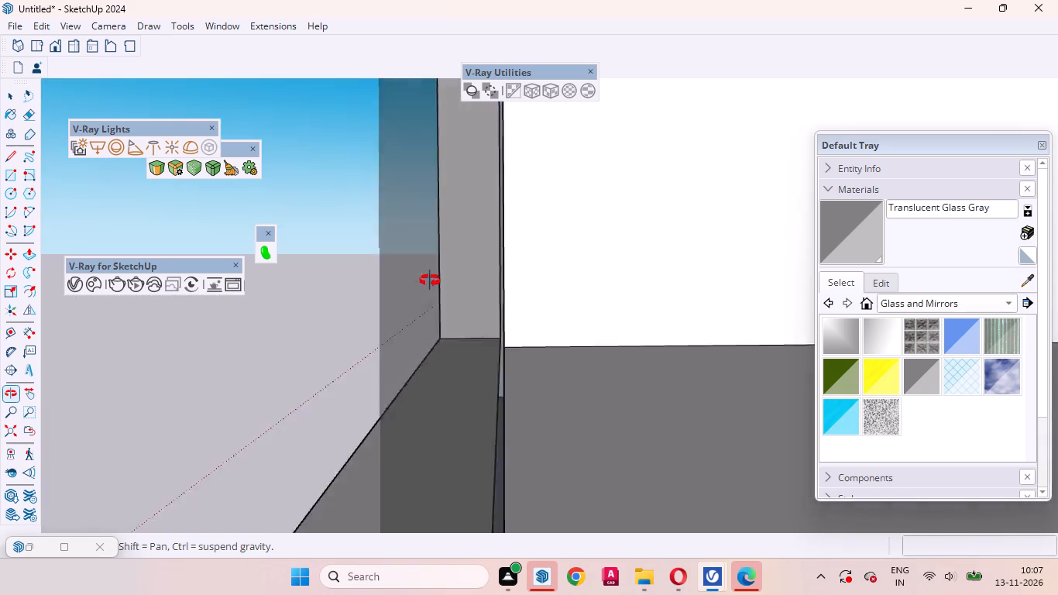
middle_drag(430, 280, 663, 346)
scroll(510, 385, down, 14)
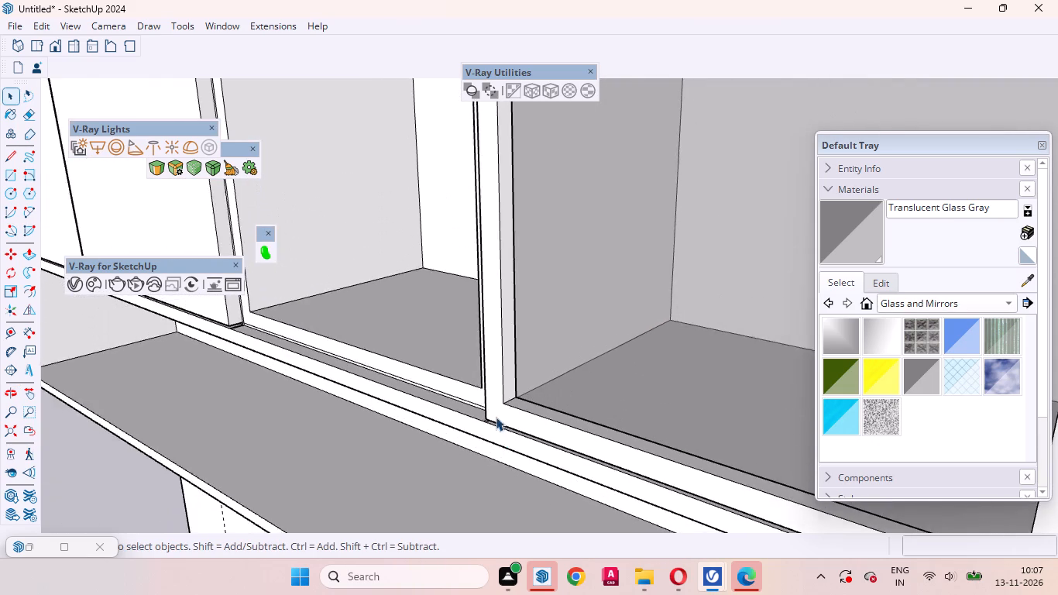
Undo the glass painting, face erasure and recess on the arched door, going back to its flat arch outline.
scroll(496, 417, down, 17)
scroll(562, 321, up, 3)
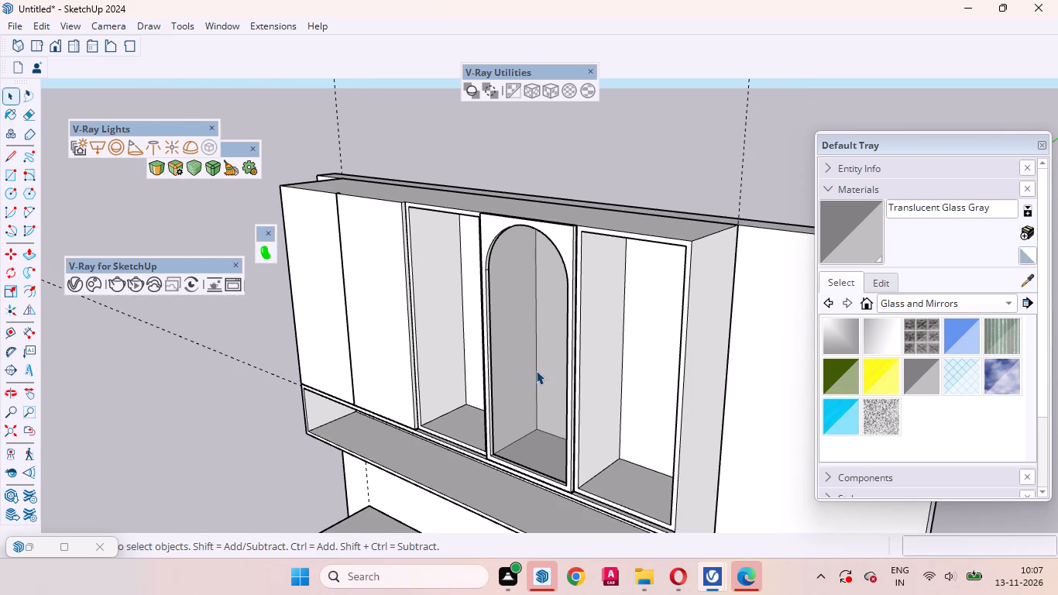
key(ctrl+z)
key(ctrl+z)
key(ctrl+z)
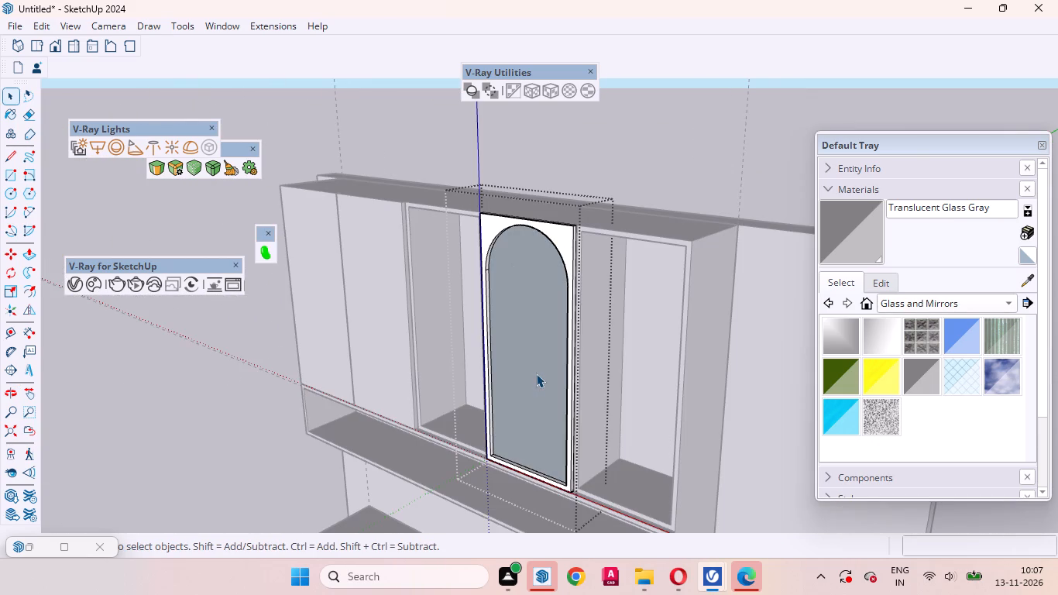
key(ctrl+z)
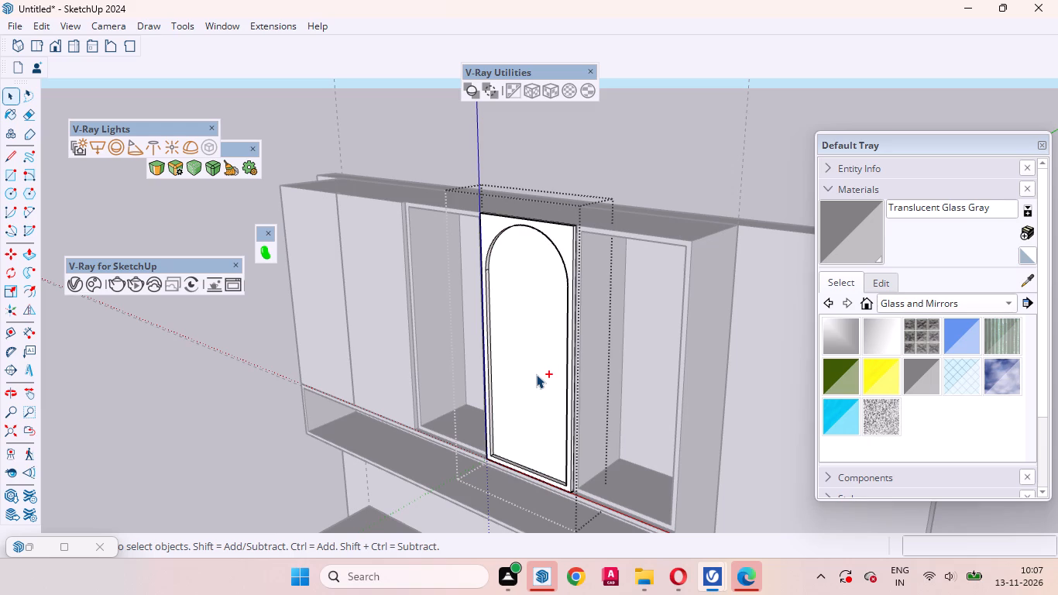
key(ctrl+z)
click(669, 170)
scroll(520, 351, down, 3)
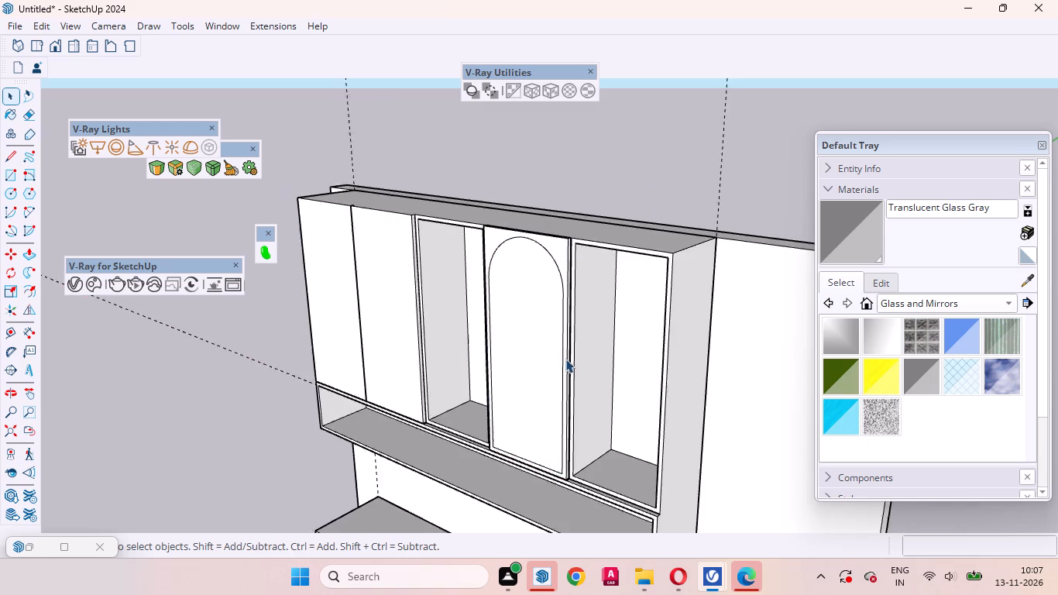
middle_drag(509, 364, 732, 327)
scroll(522, 409, down, 3)
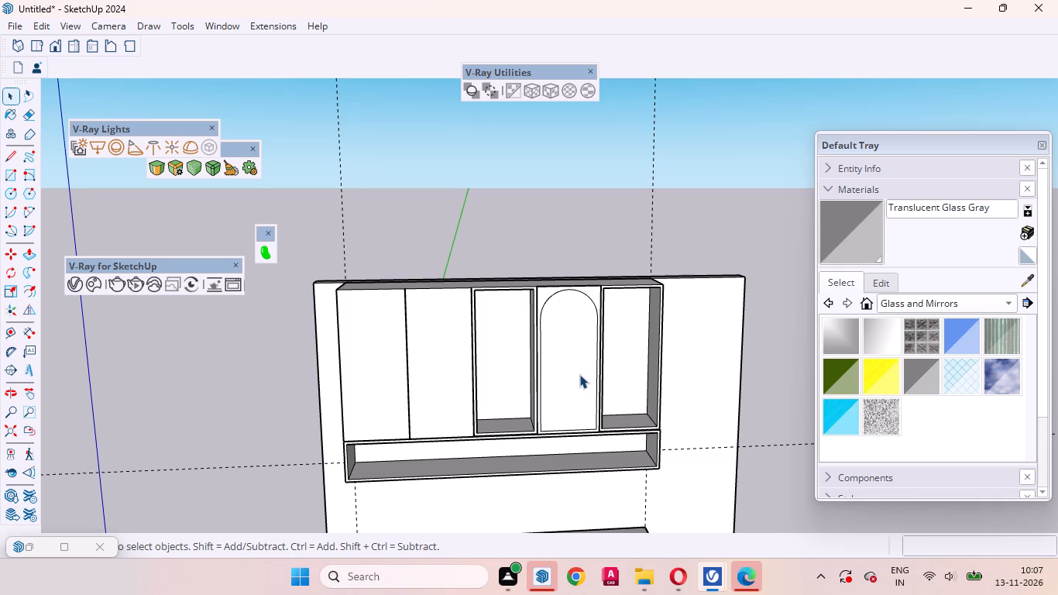
scroll(579, 374, up, 6)
scroll(568, 342, down, 2)
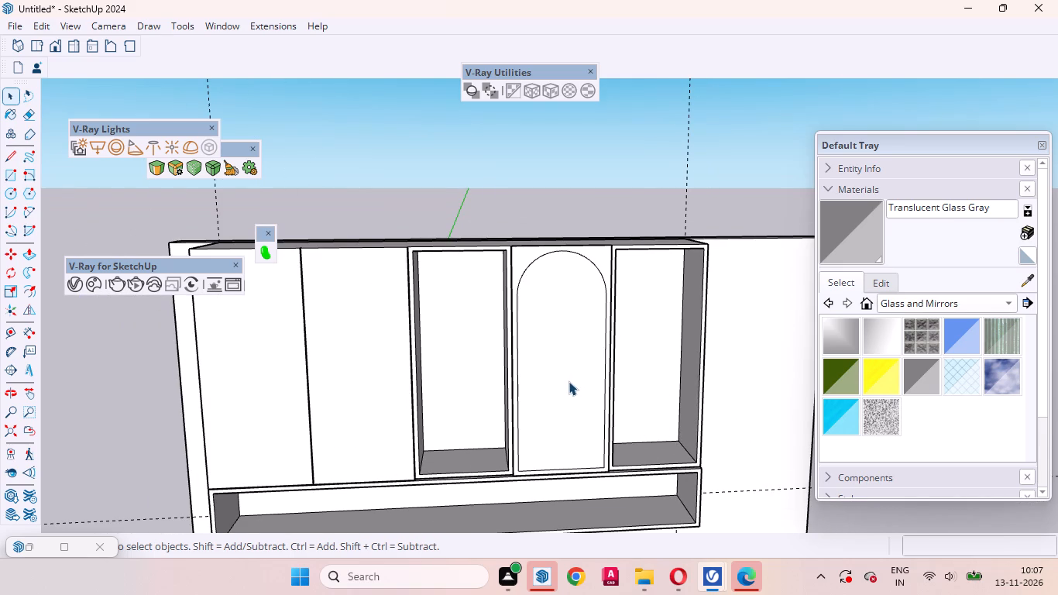
Undo the arch and inset outlines on the door, going back to its plain front face.
key(ctrl+z)
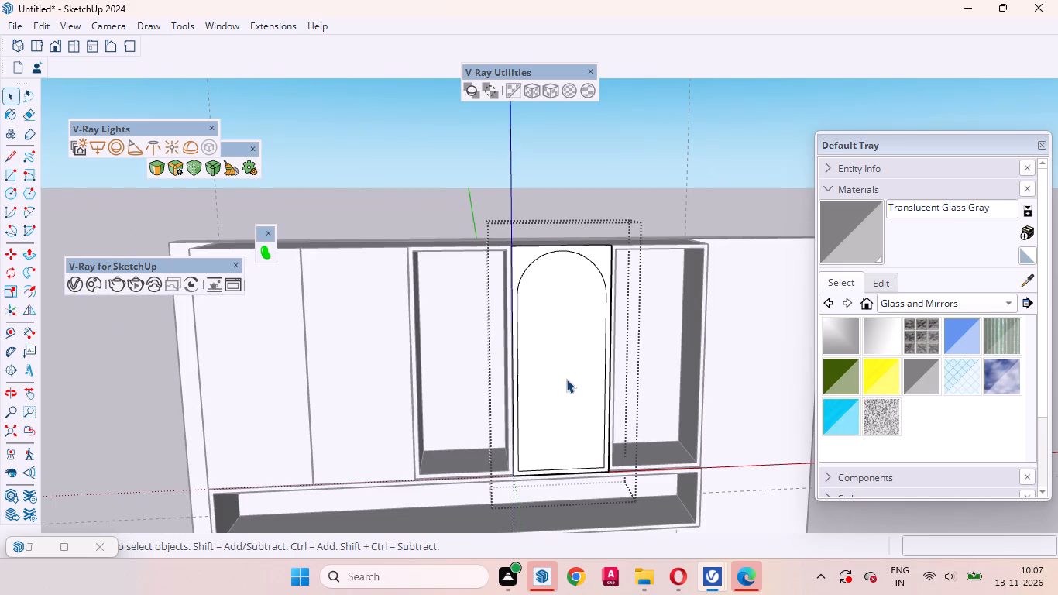
key(ctrl+z)
key(ctrl+z)
key(ctrl+z)
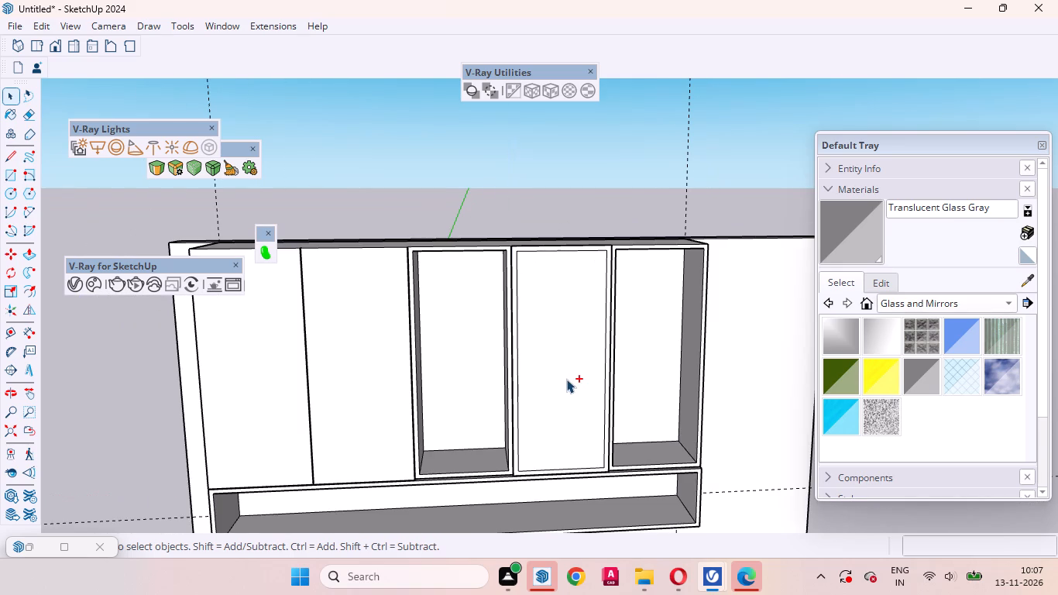
key(ctrl+z)
key(ctrl+z)
Place a horizontal guide 2" below the top edge of the door's front face.
click(559, 403)
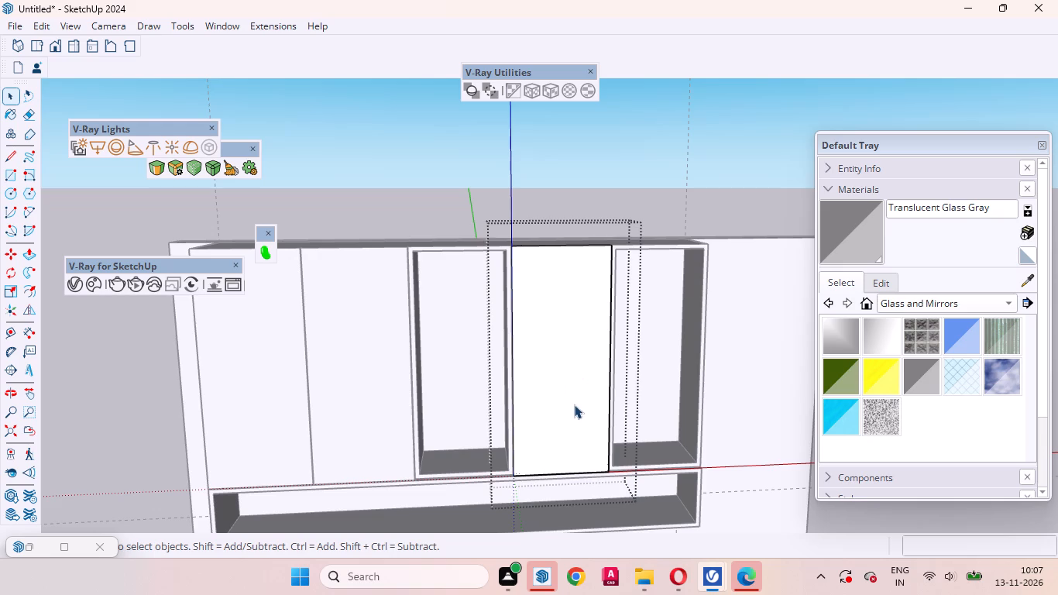
middle_drag(570, 422, 421, 449)
key(t)
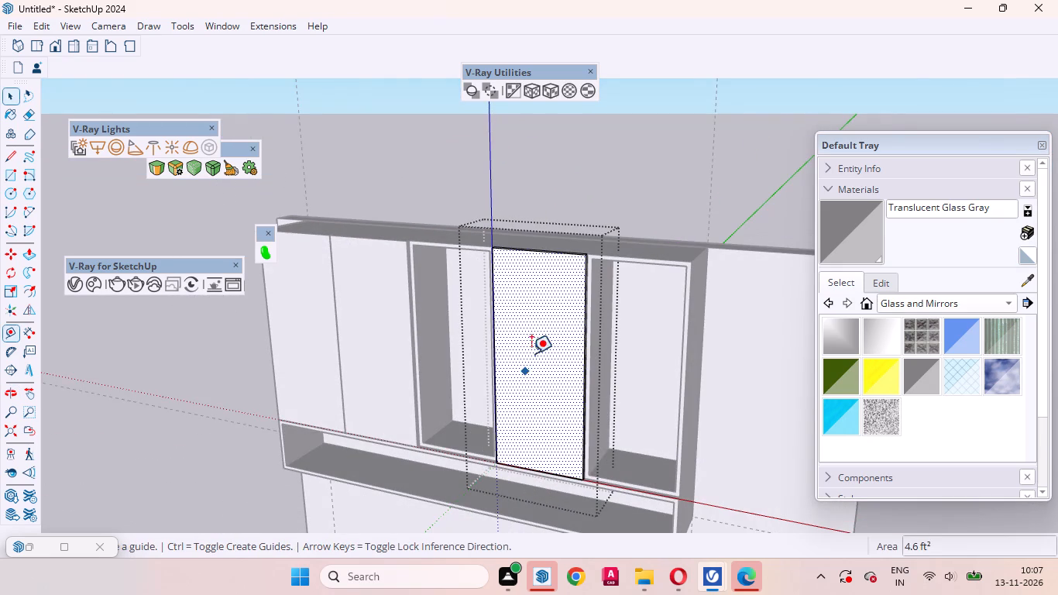
scroll(531, 345, up, 8)
middle_drag(538, 262, 454, 259)
scroll(475, 167, up, 3)
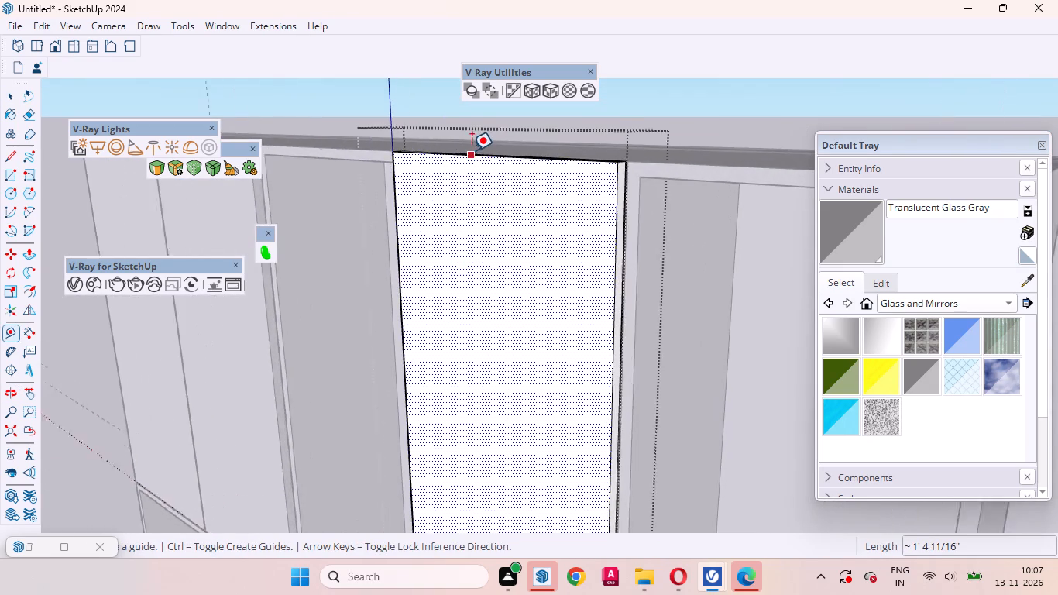
scroll(472, 150, up, 1)
click(472, 156)
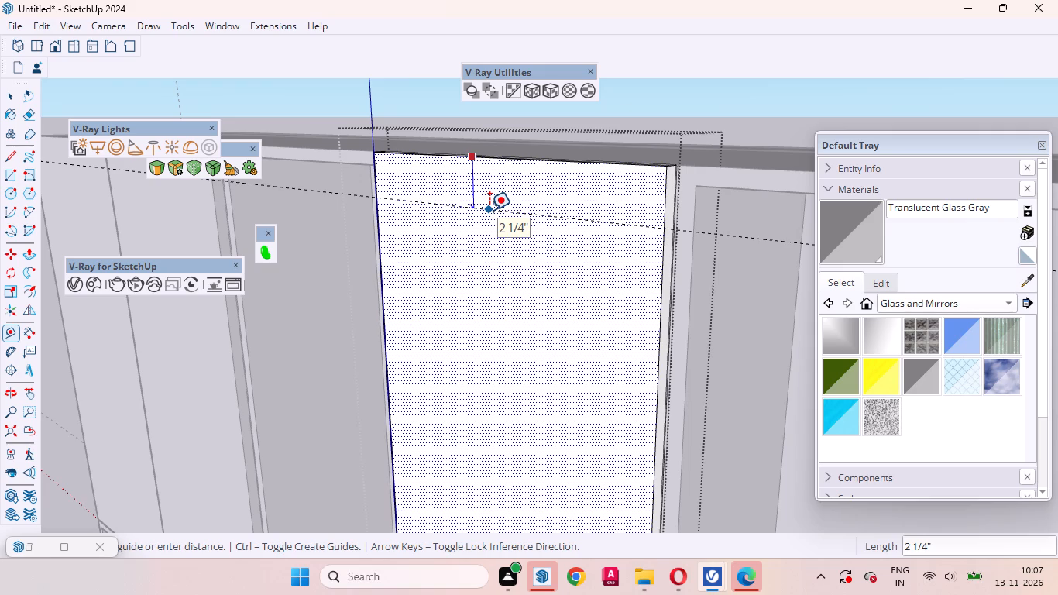
key(2)
key(Return)
middle_drag(506, 235, 539, 220)
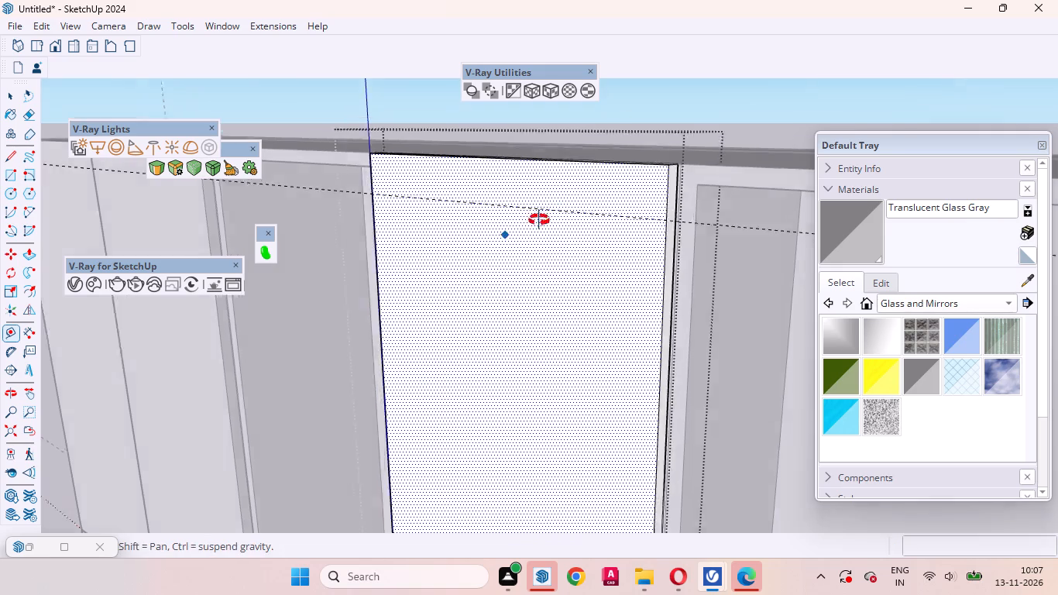
middle_drag(539, 220, 624, 196)
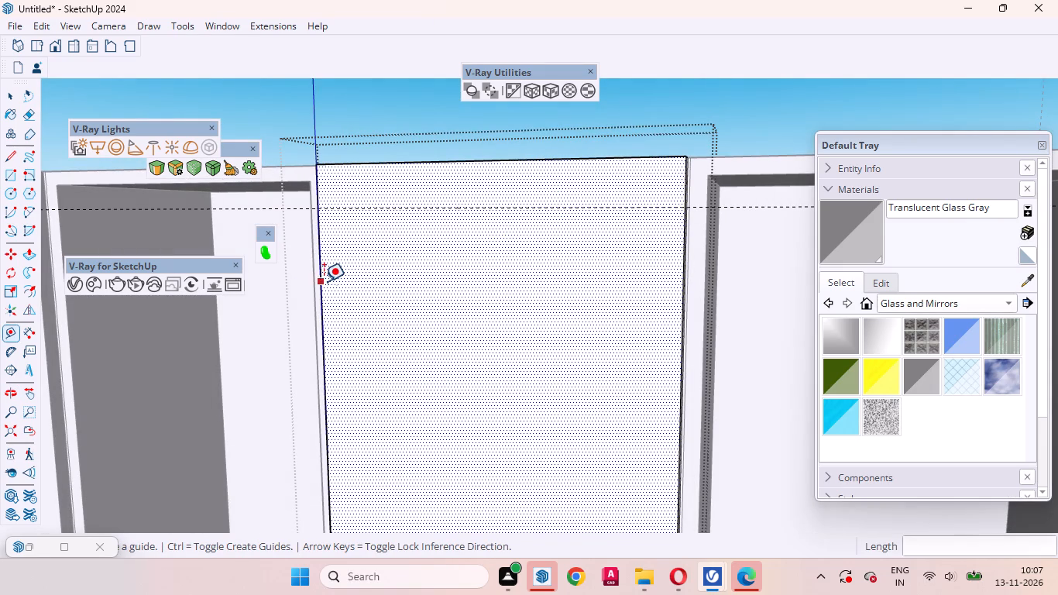
scroll(506, 209, down, 6)
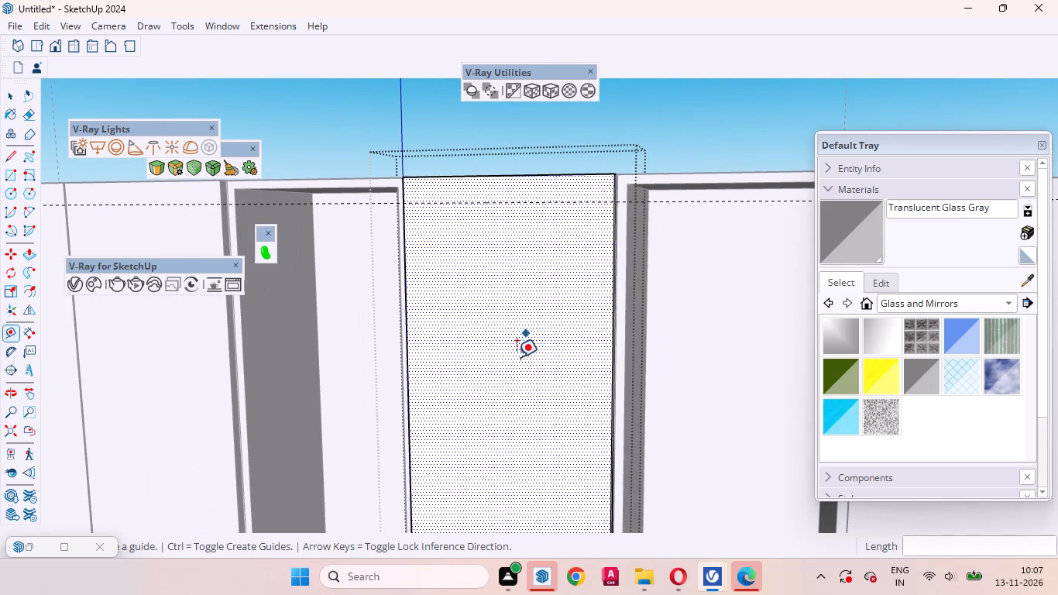
key(space)
Offset the door's front face inward by the previously used offset distance.
middle_drag(524, 373, 582, 368)
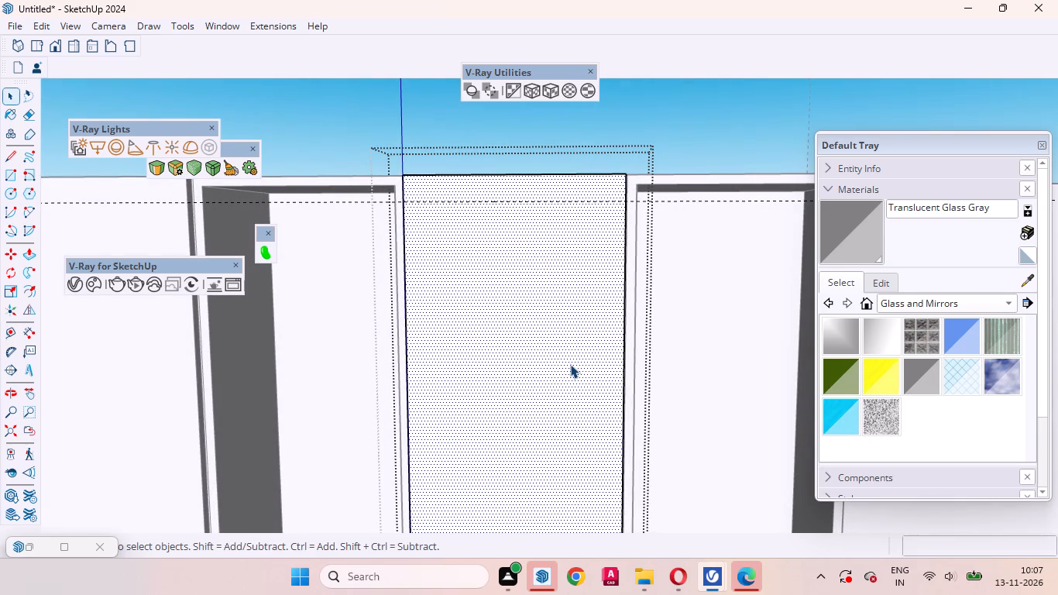
key(f)
double_click(469, 353)
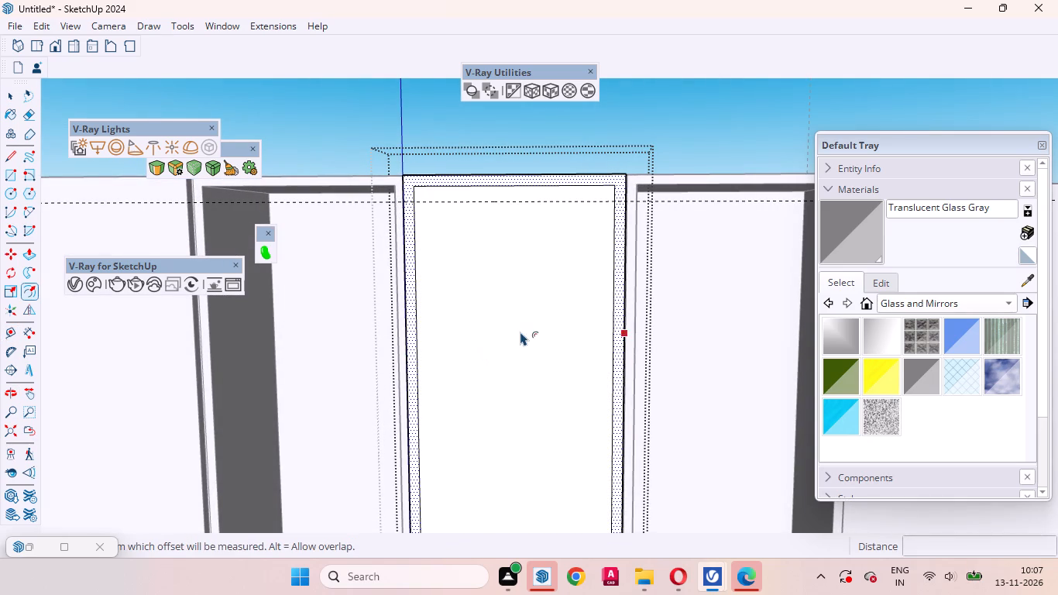
key(space)
Draw a line along the guide between the two side edges of the inset outline.
scroll(392, 182, up, 6)
key(l)
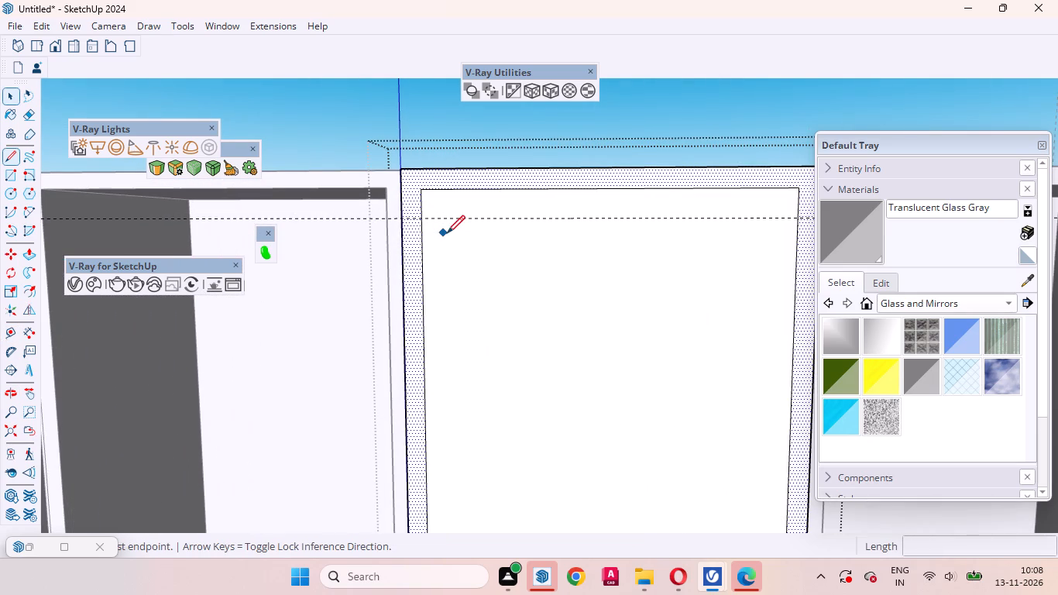
click(421, 219)
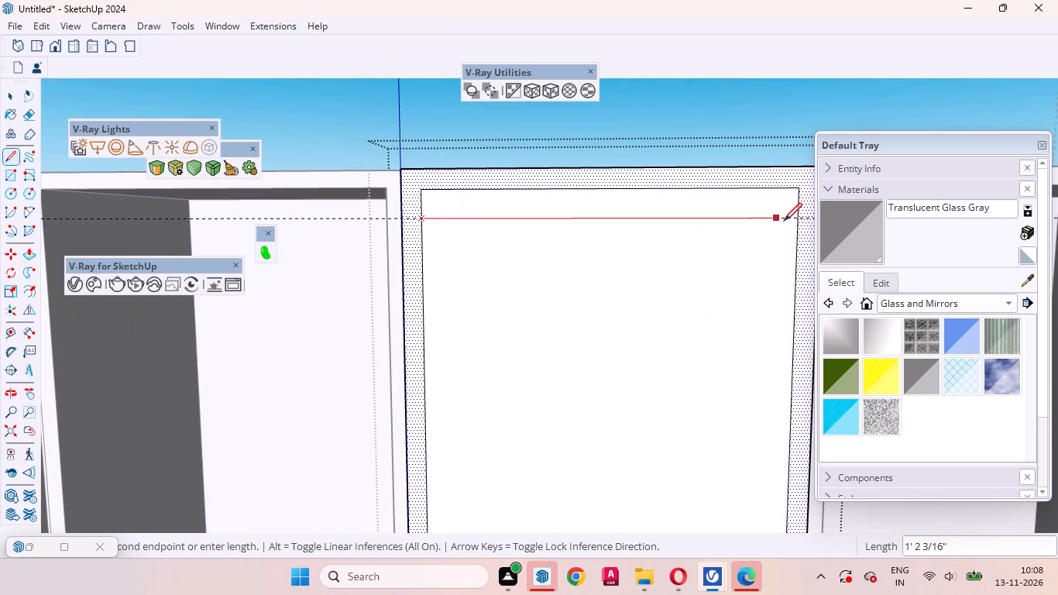
click(795, 220)
key(space)
scroll(554, 235, down, 4)
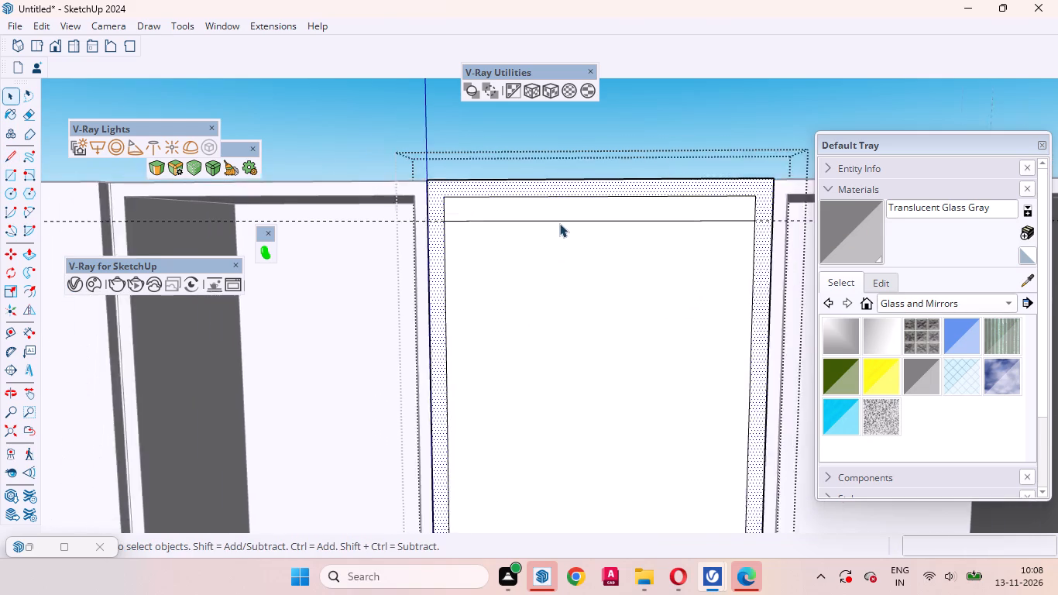
Draw two tangent arcs, each with a chord of about 10 5/8", from the line's midpoint to the inset side edges.
scroll(559, 223, down, 3)
key(a)
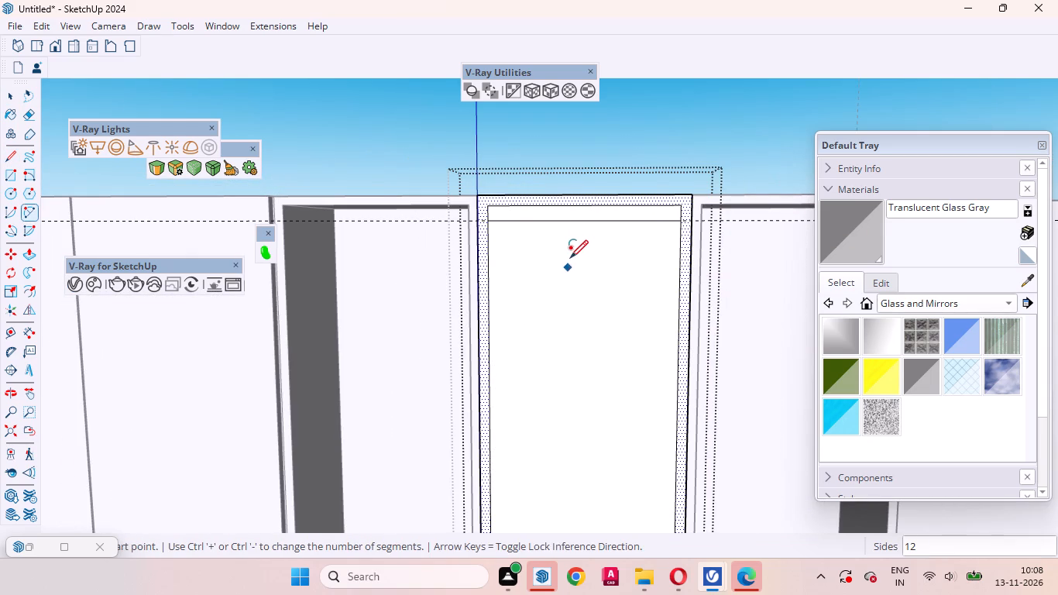
click(580, 223)
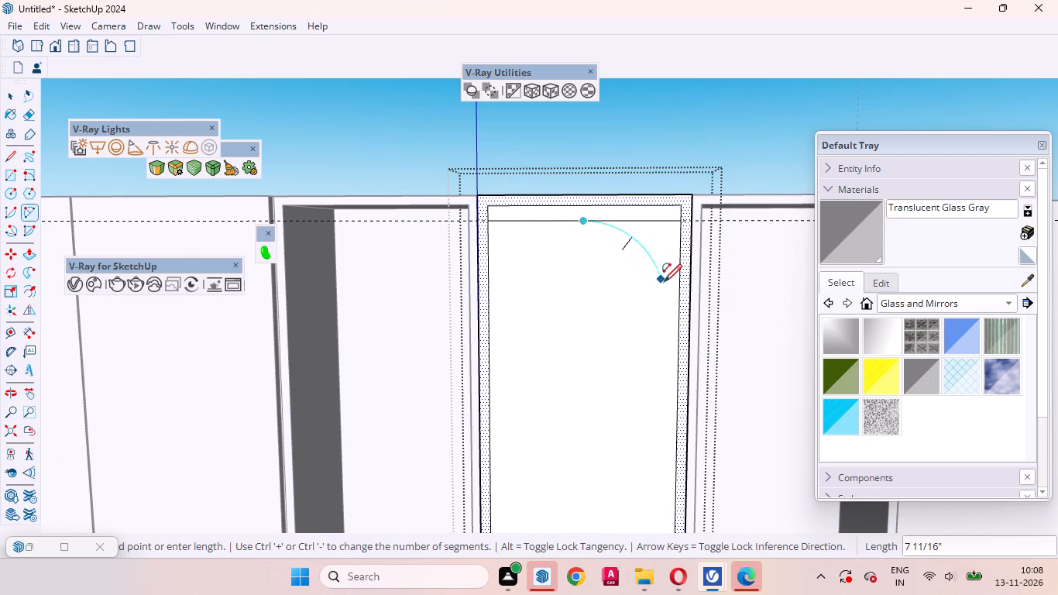
double_click(682, 316)
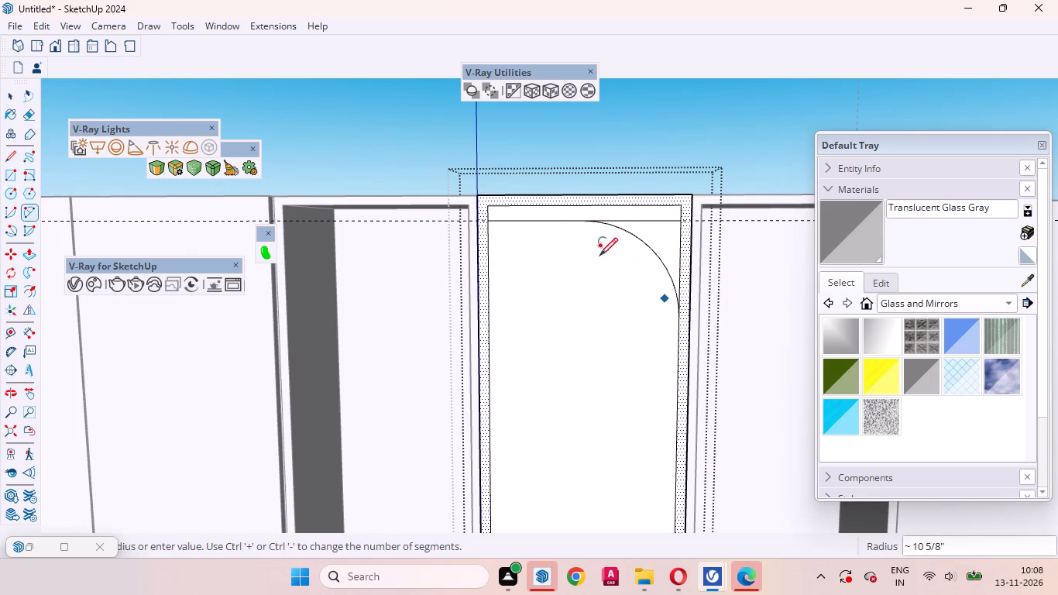
click(584, 223)
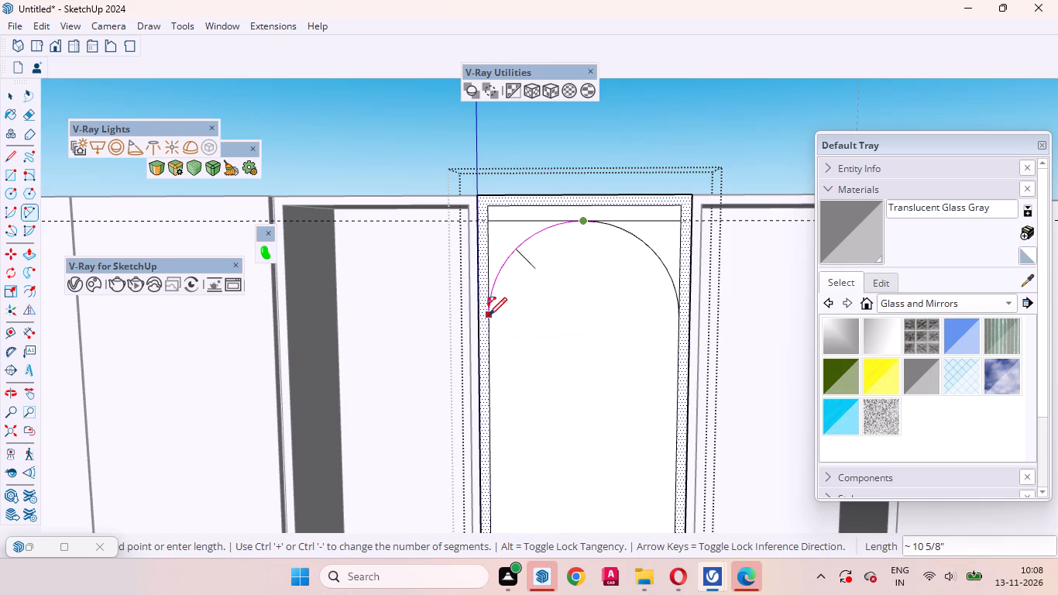
double_click(489, 315)
key(space)
Erase the left half of the guide-height line, the inset's top edge and the left side edge above the arch.
scroll(506, 218, up, 2)
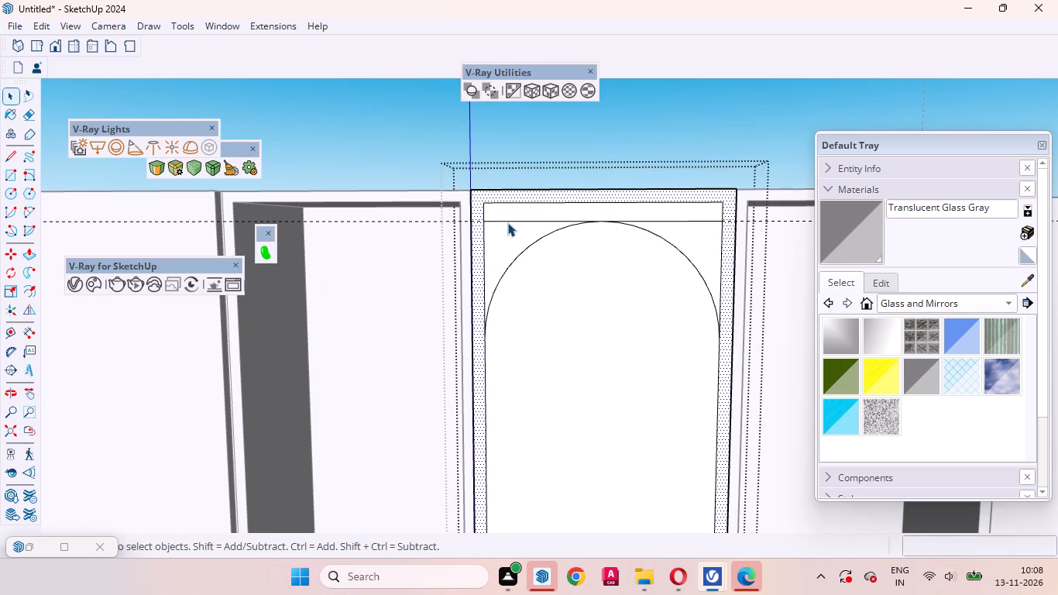
click(507, 221)
right_click(507, 221)
click(562, 249)
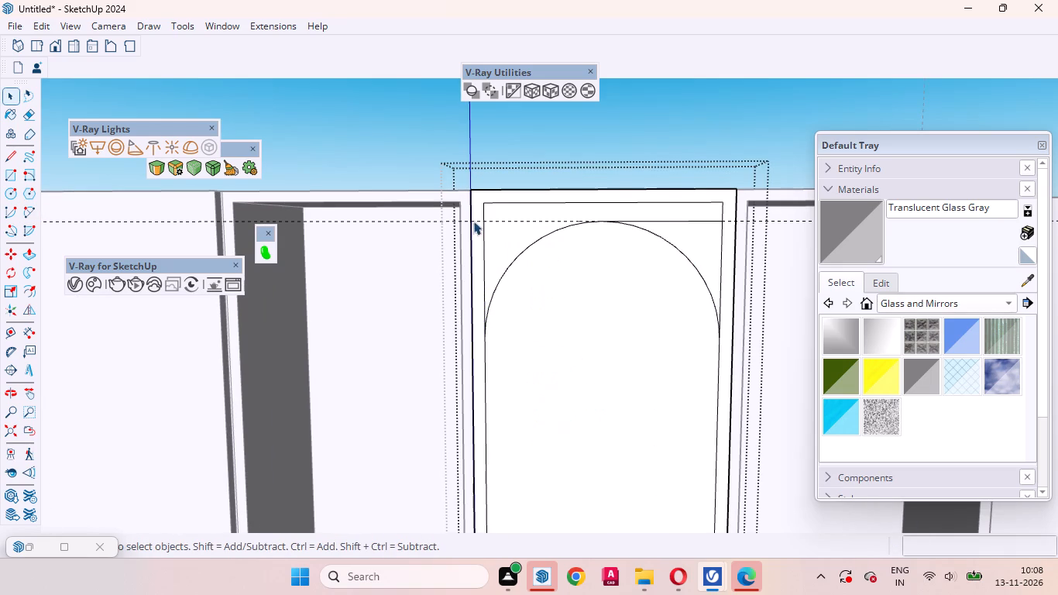
click(505, 202)
right_click(505, 202)
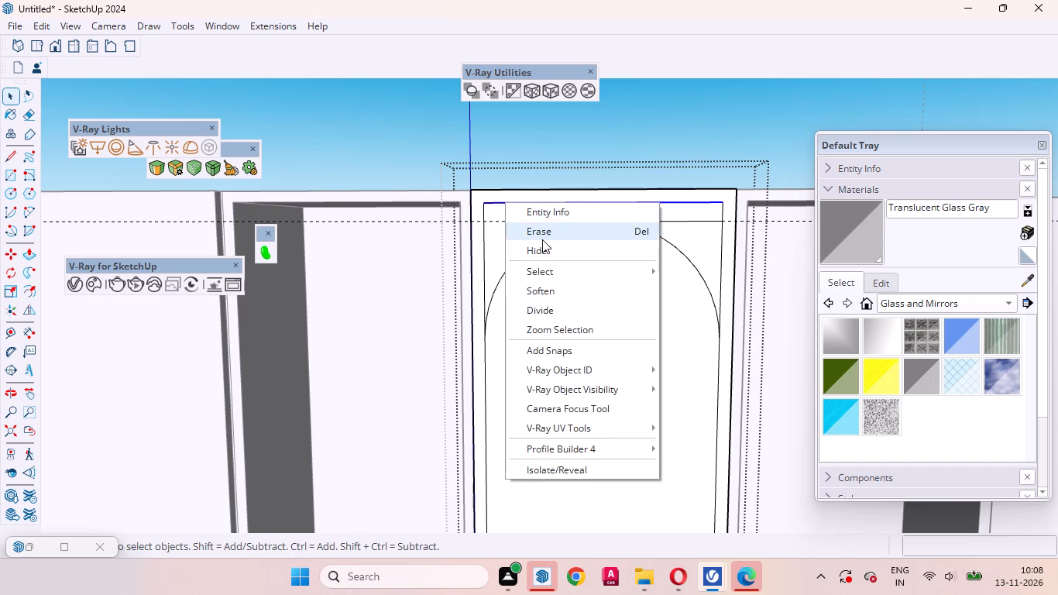
click(542, 239)
click(483, 221)
right_click(483, 221)
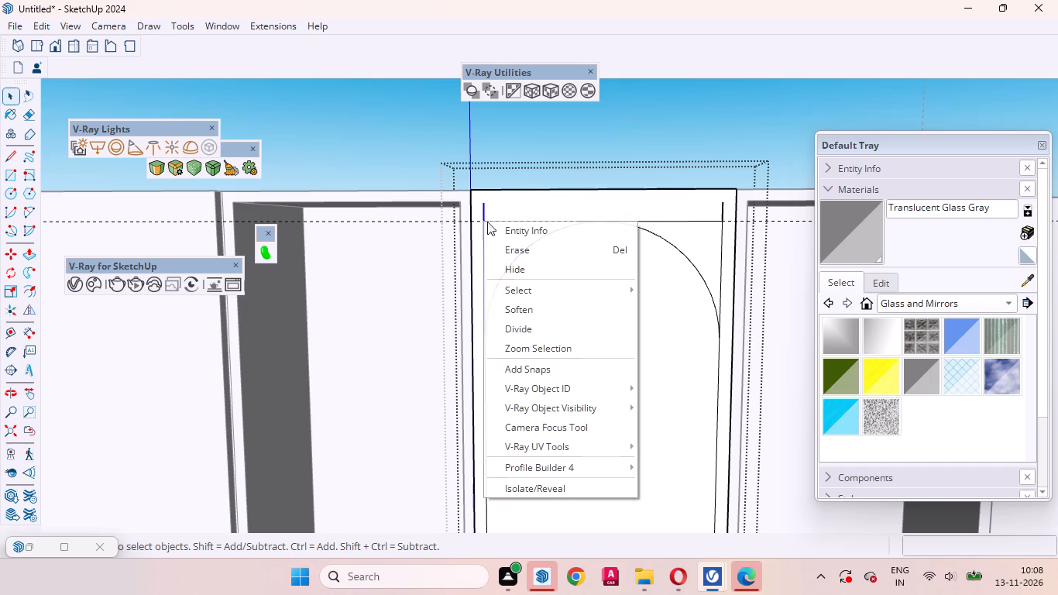
click(510, 247)
Erase the right half of the guide-height line and the right side edge above the arch, and leave the door group.
click(659, 222)
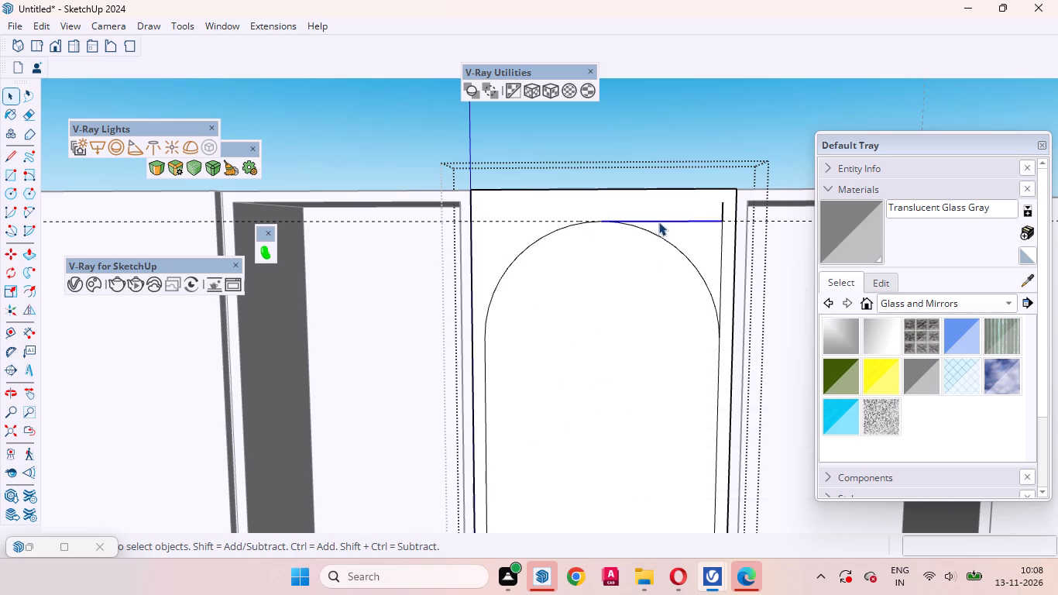
right_click(658, 222)
click(688, 258)
click(722, 242)
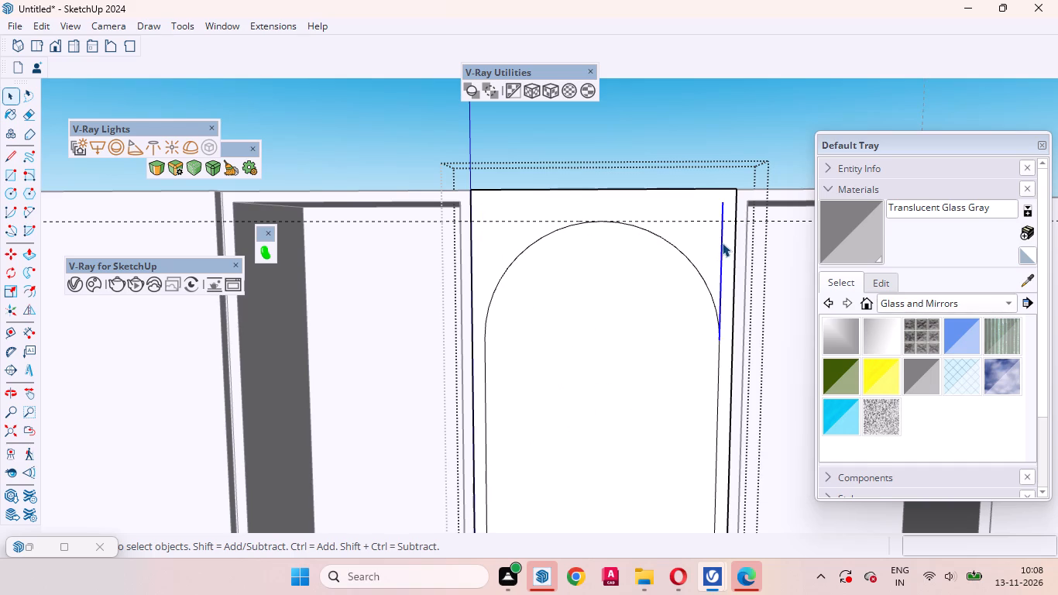
right_click(722, 242)
click(744, 267)
scroll(686, 200, down, 8)
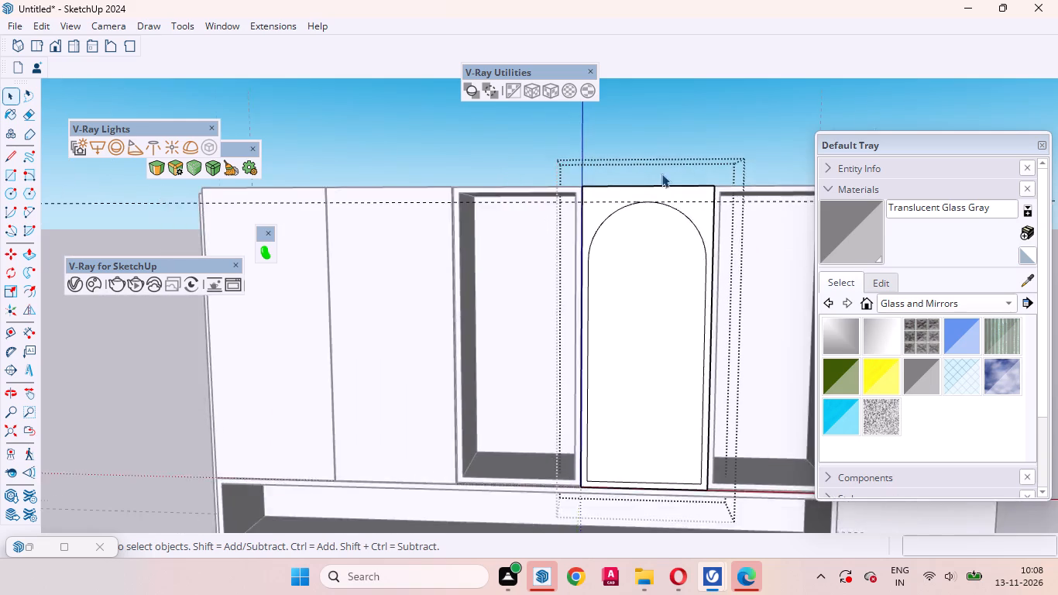
scroll(659, 175, up, 1)
scroll(659, 176, down, 6)
middle_drag(665, 273, 620, 239)
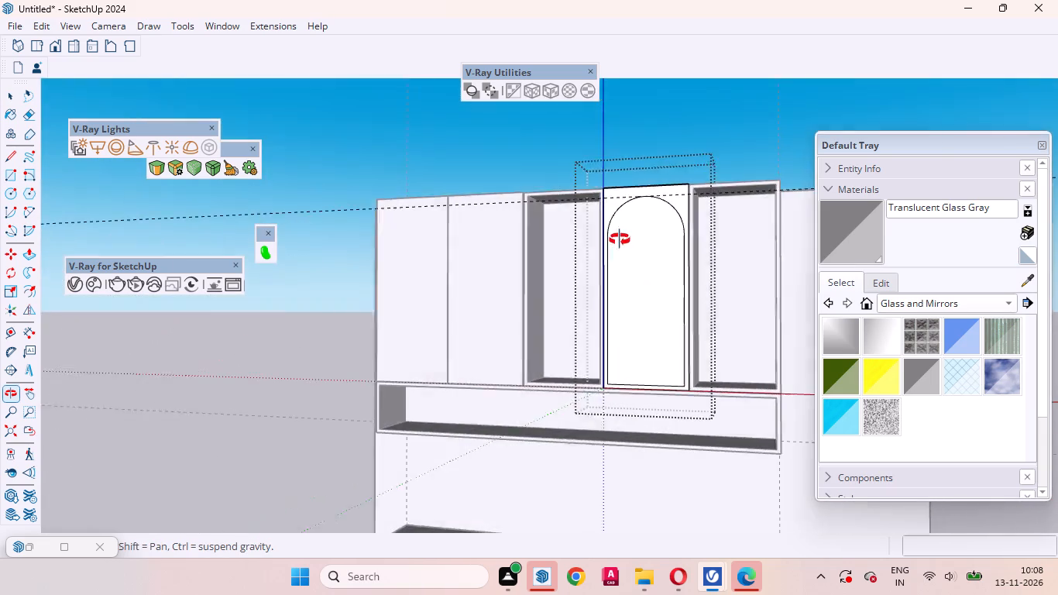
middle_drag(620, 239, 642, 280)
click(289, 314)
Examine how the arched door panel sits against the cabinet front and the lower edges of its opening, from several angles.
middle_drag(283, 320, 521, 445)
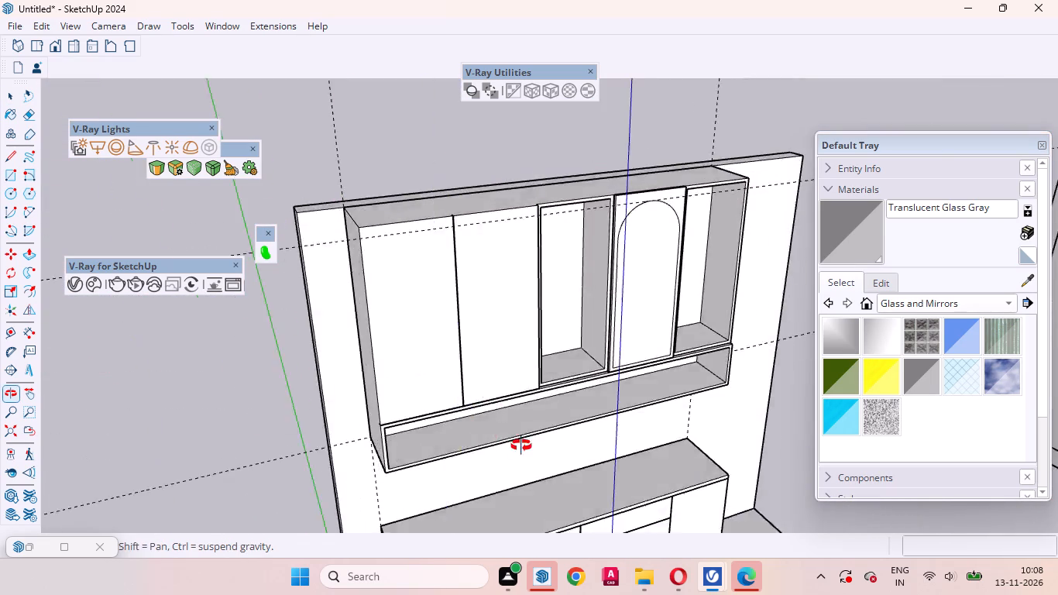
middle_drag(521, 445, 693, 248)
scroll(620, 375, up, 8)
middle_drag(456, 420, 477, 373)
scroll(513, 248, up, 9)
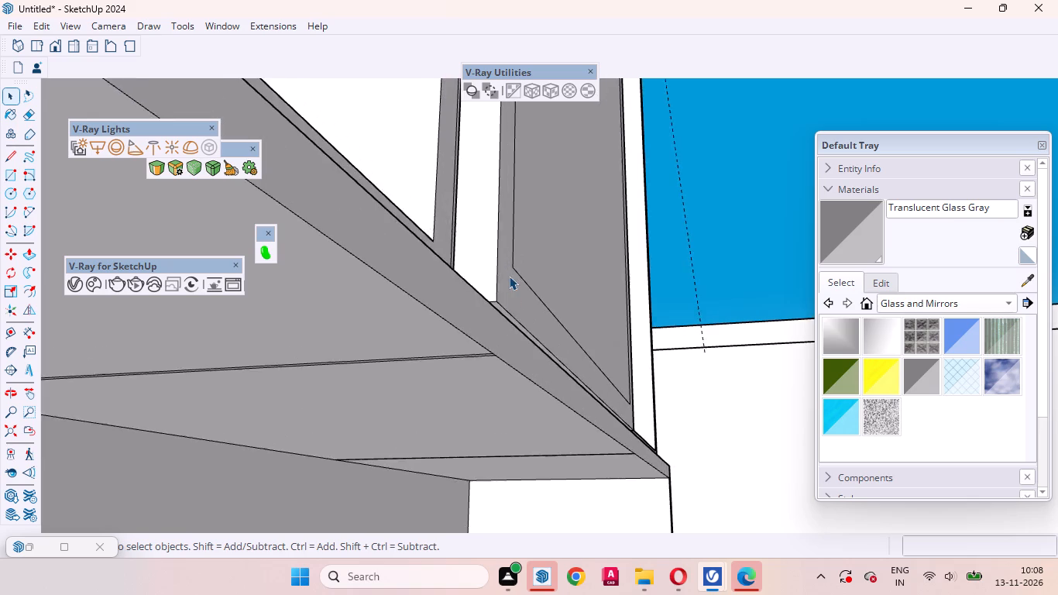
scroll(509, 276, up, 4)
middle_drag(504, 323, 593, 412)
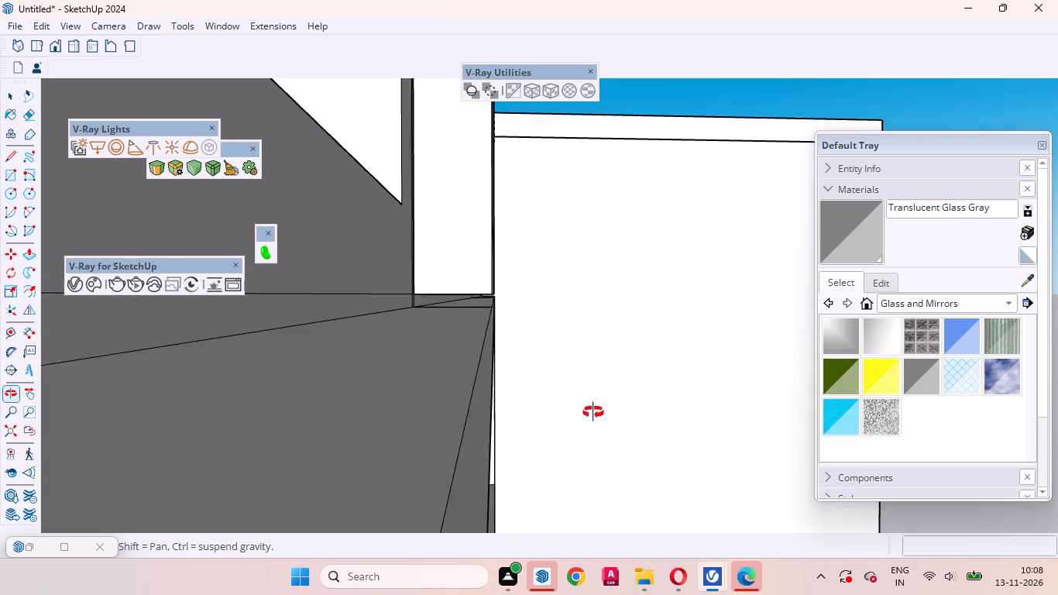
middle_drag(593, 412, 568, 381)
scroll(510, 302, up, 7)
middle_drag(520, 334, 521, 308)
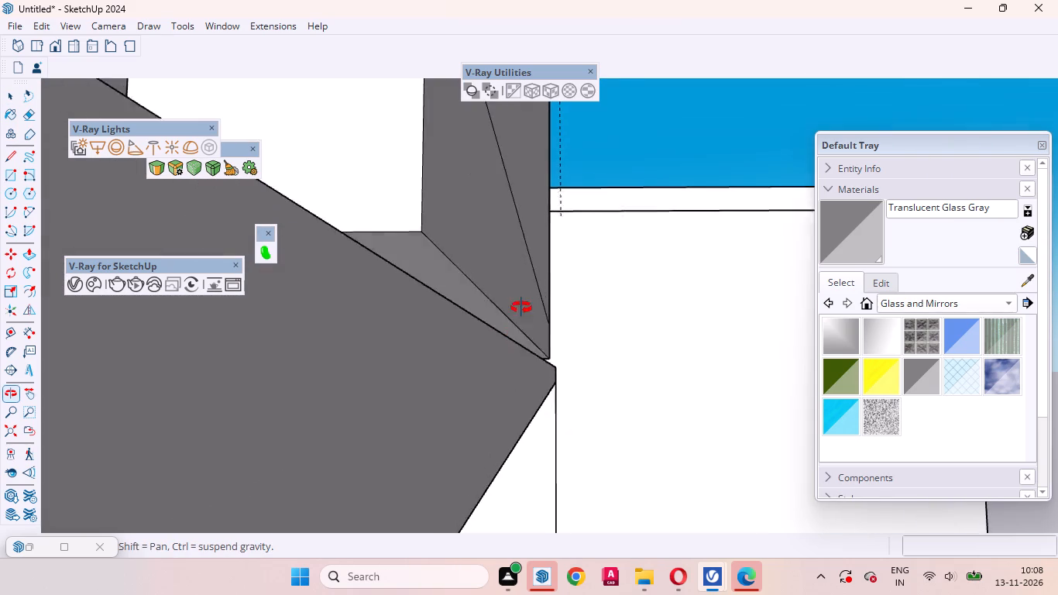
middle_drag(521, 308, 555, 349)
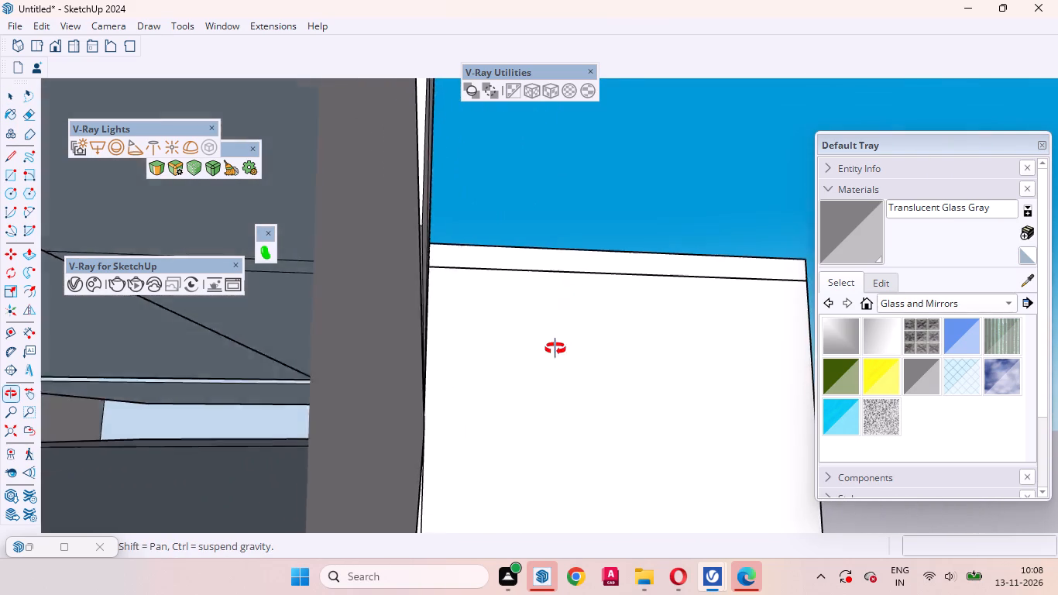
middle_drag(555, 349, 446, 317)
scroll(435, 252, down, 5)
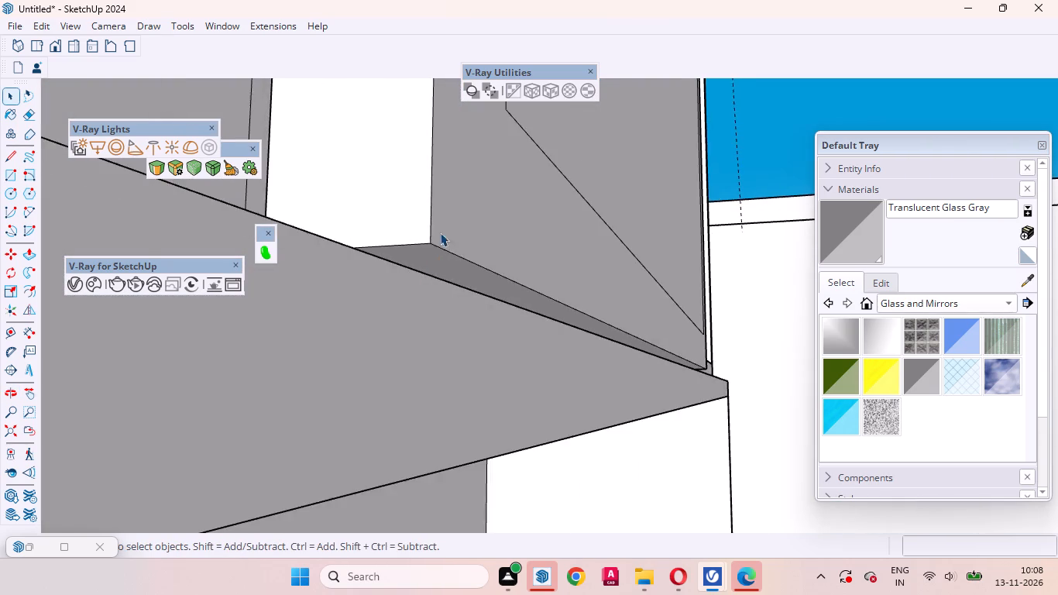
scroll(440, 232, down, 7)
middle_drag(412, 357, 311, 273)
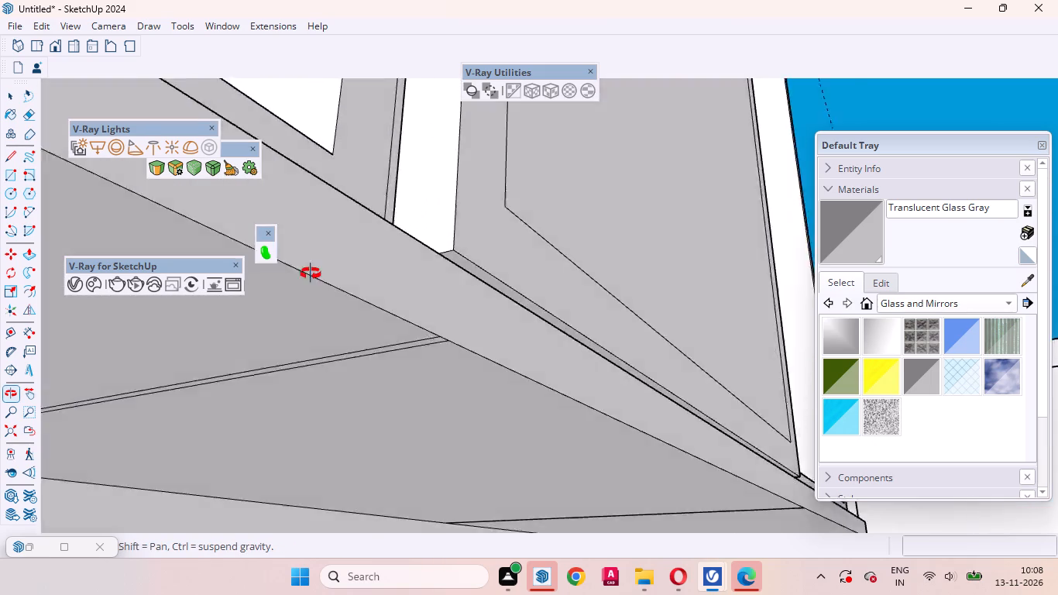
middle_drag(311, 273, 301, 272)
scroll(452, 405, down, 8)
middle_drag(363, 314, 558, 452)
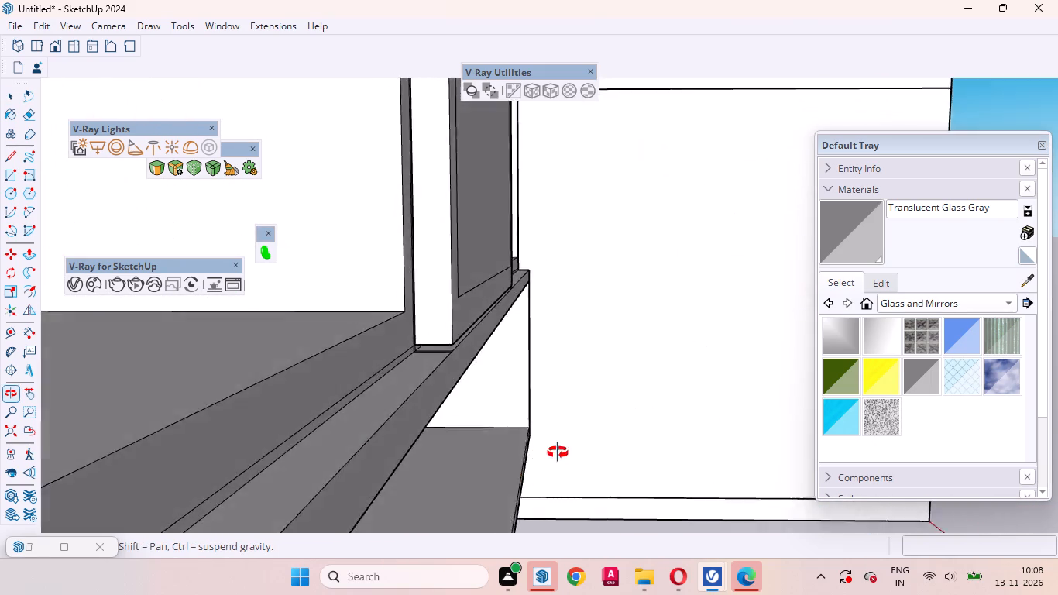
middle_drag(558, 452, 646, 407)
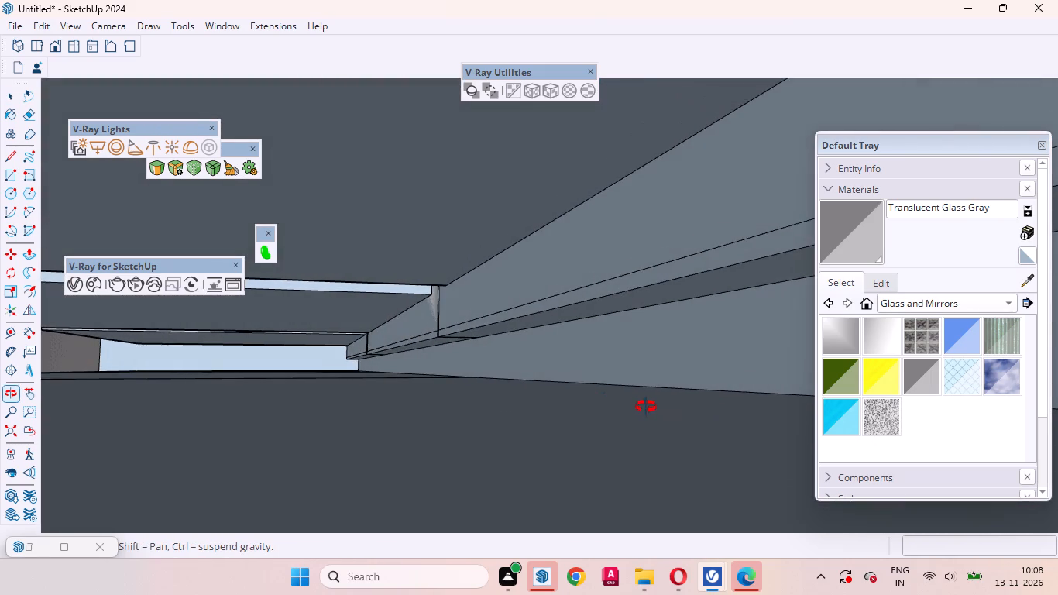
middle_drag(646, 407, 381, 421)
scroll(393, 407, down, 17)
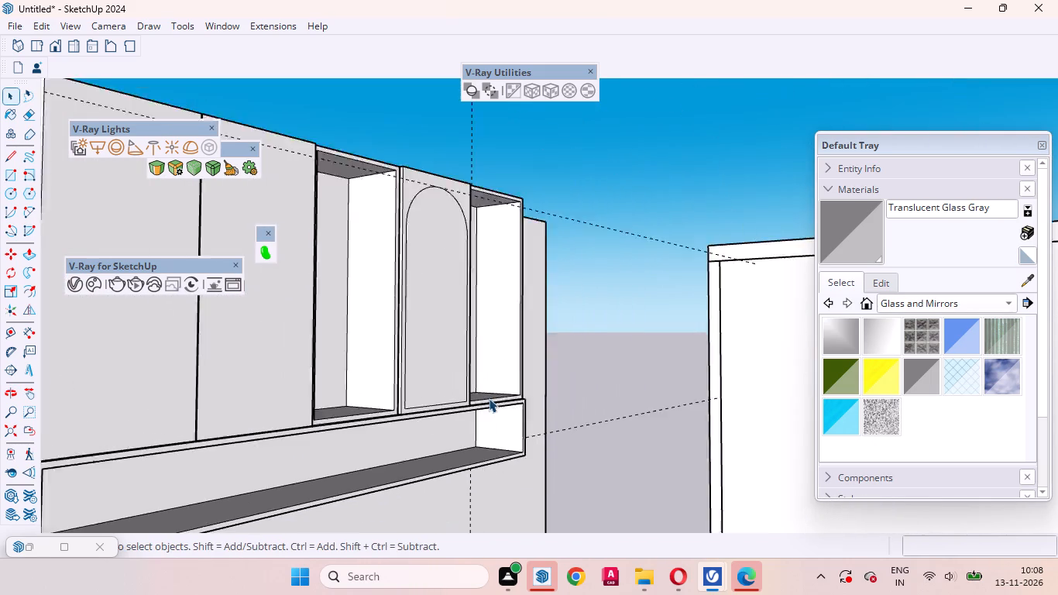
middle_drag(564, 408, 450, 452)
scroll(514, 335, down, 12)
middle_drag(541, 379, 427, 359)
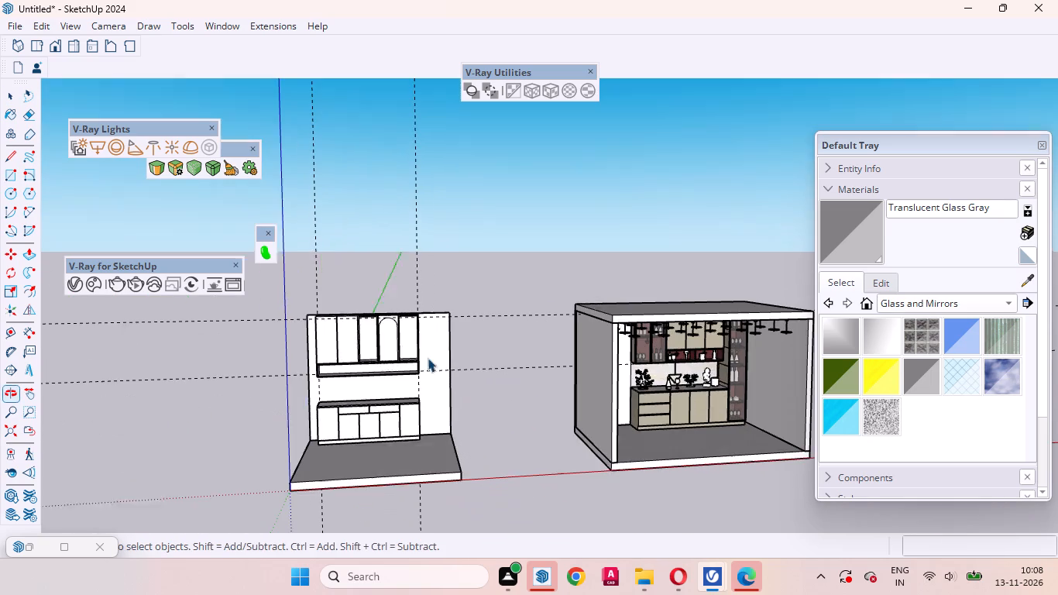
In a new group, draw a door rectangle about 1' 4" by 3' 4" over the open upper compartment left of the arched door.
right_click(500, 412)
click(547, 460)
scroll(335, 322, up, 3)
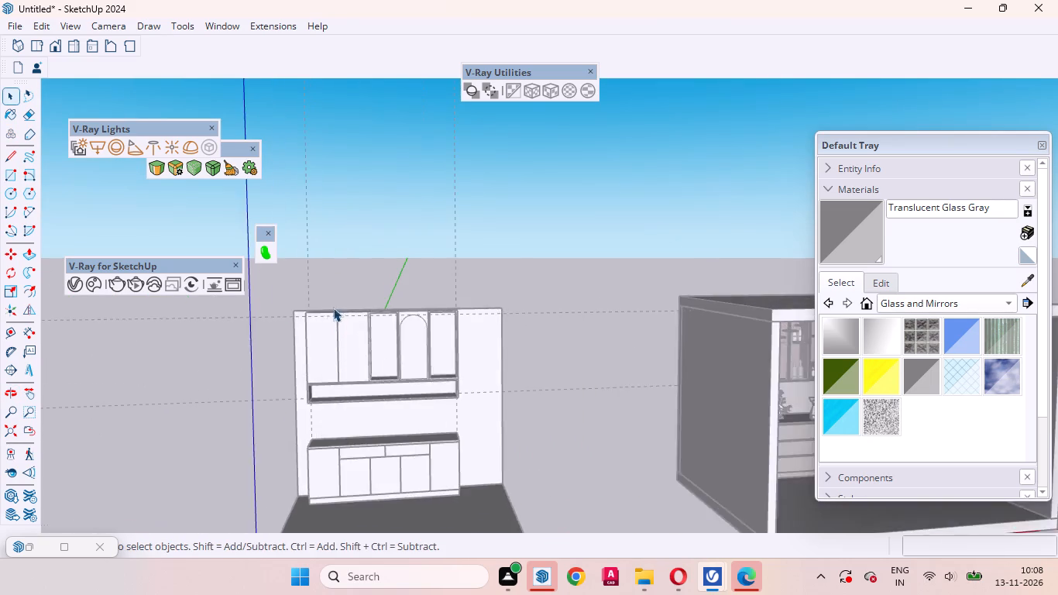
scroll(333, 308, up, 12)
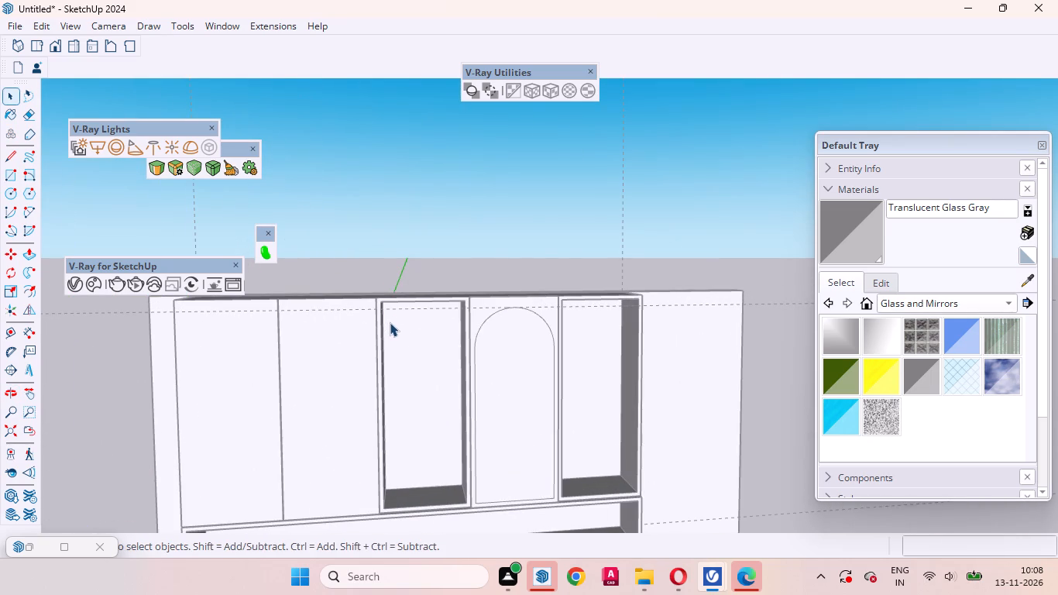
key(r)
scroll(482, 284, up, 20)
scroll(482, 284, up, 5)
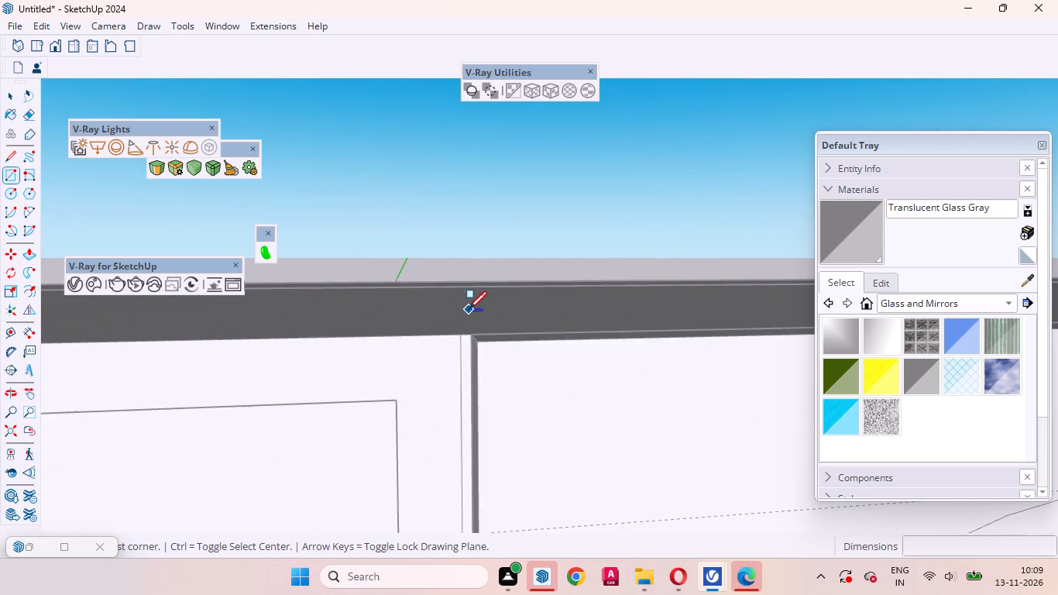
scroll(469, 309, up, 4)
click(466, 335)
scroll(414, 366, down, 5)
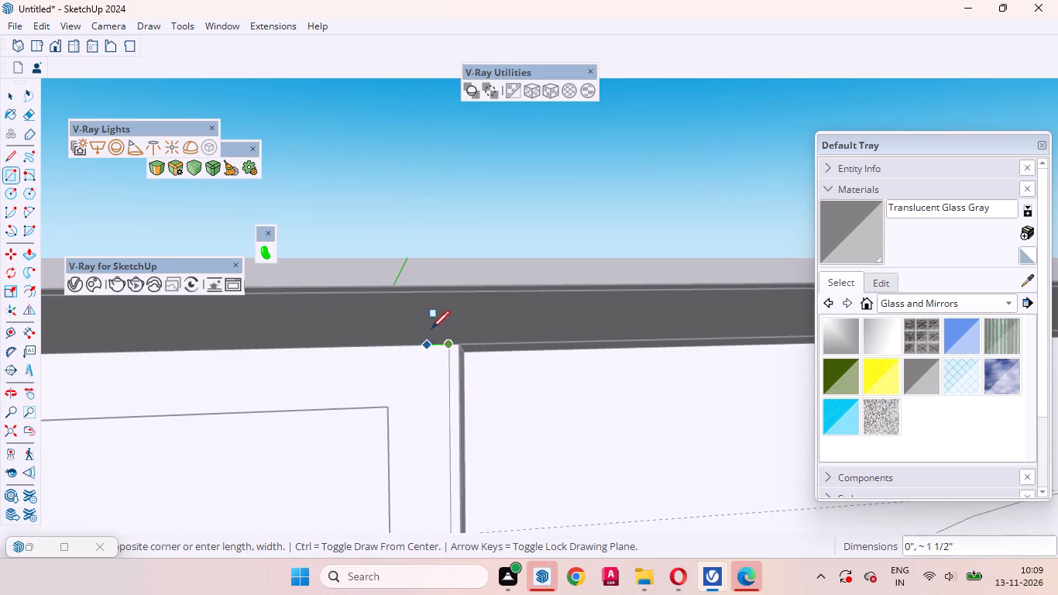
scroll(431, 328, down, 20)
scroll(431, 328, down, 5)
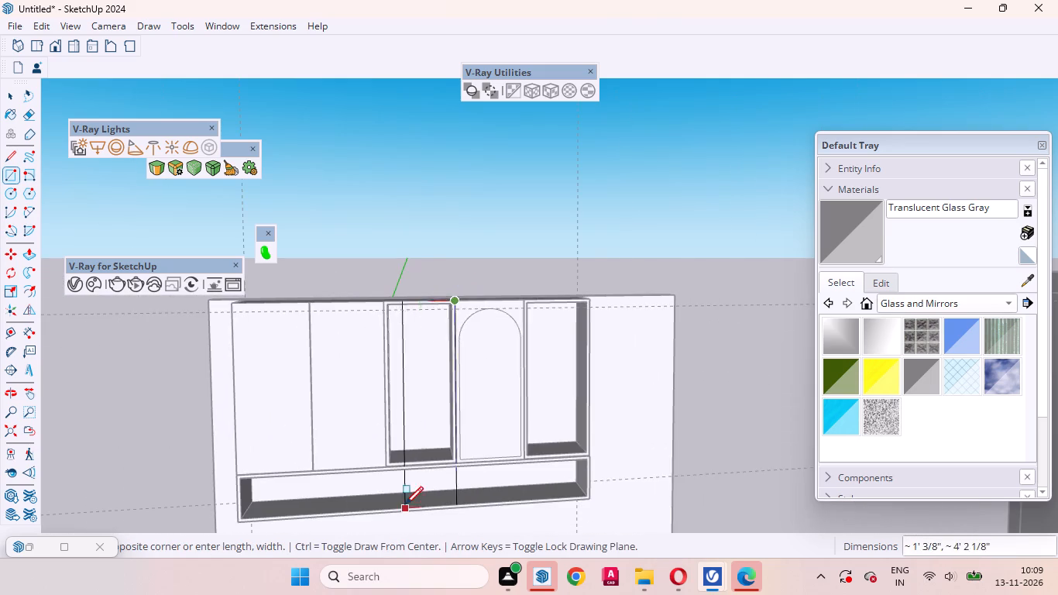
scroll(405, 504, up, 20)
scroll(405, 504, up, 7)
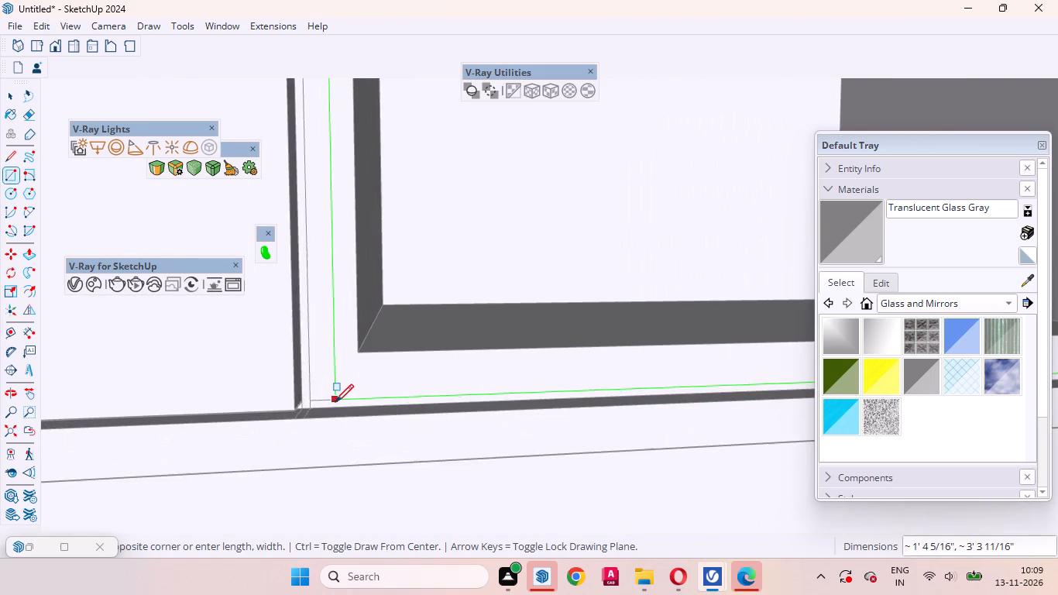
click(312, 401)
key(space)
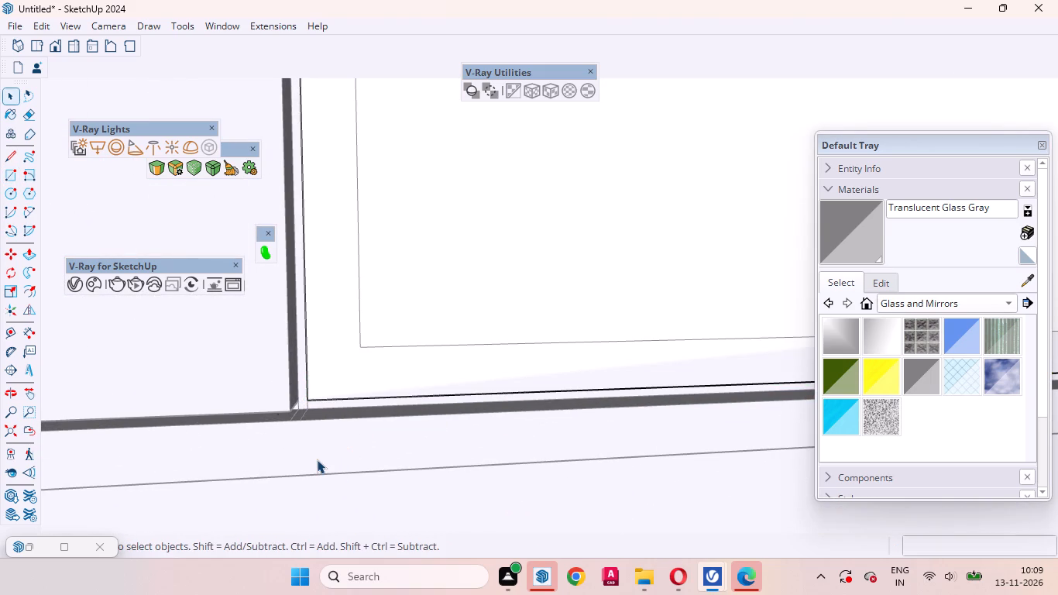
Push/Pull the new door rectangle outward about 11/16" so it is flush with the adjacent arched door's face.
key(p)
click(438, 311)
scroll(417, 334, down, 5)
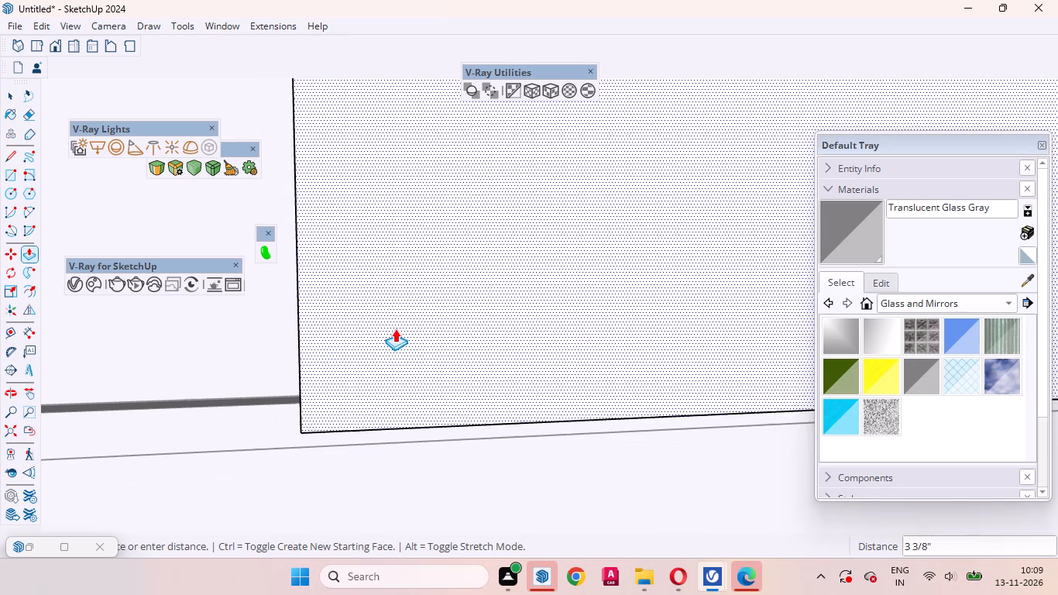
scroll(395, 328, down, 20)
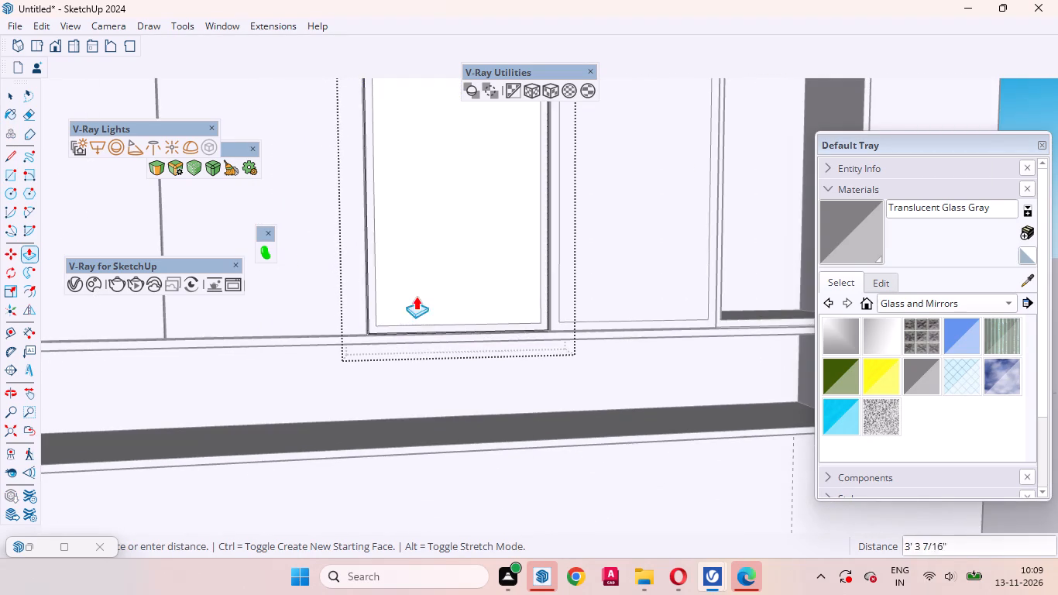
middle_drag(469, 293, 322, 284)
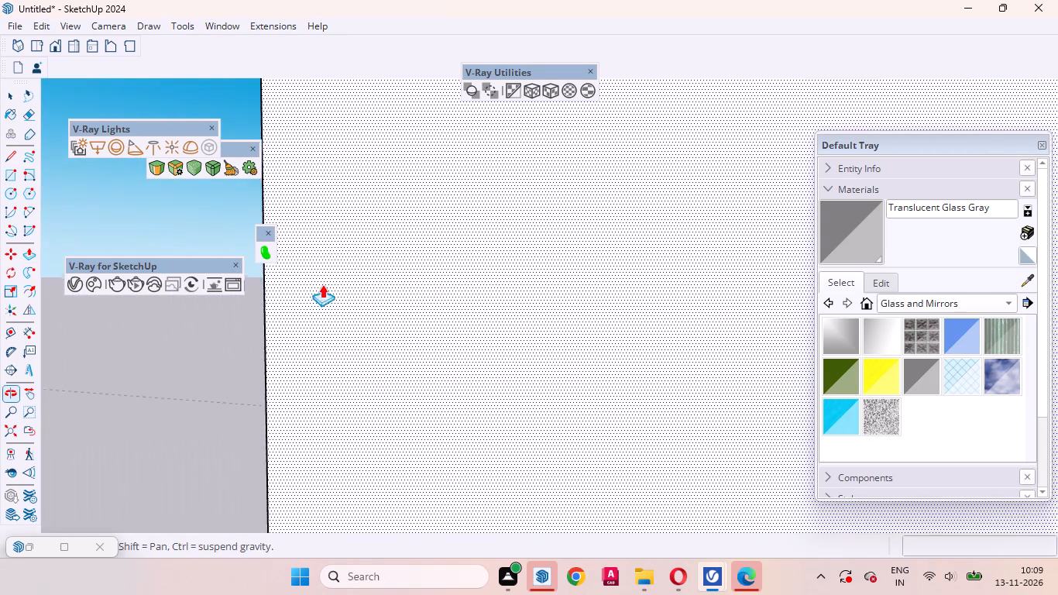
middle_drag(322, 284, 312, 284)
scroll(410, 297, down, 6)
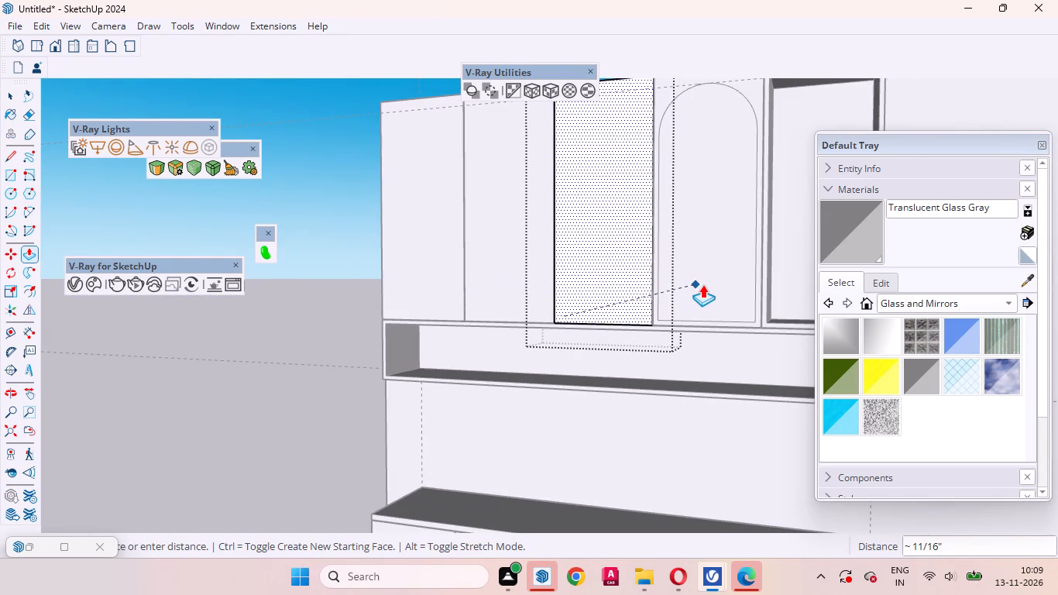
click(707, 284)
key(space)
Offset the new door's front face inward, repeating the previous offset distance.
scroll(627, 292, up, 5)
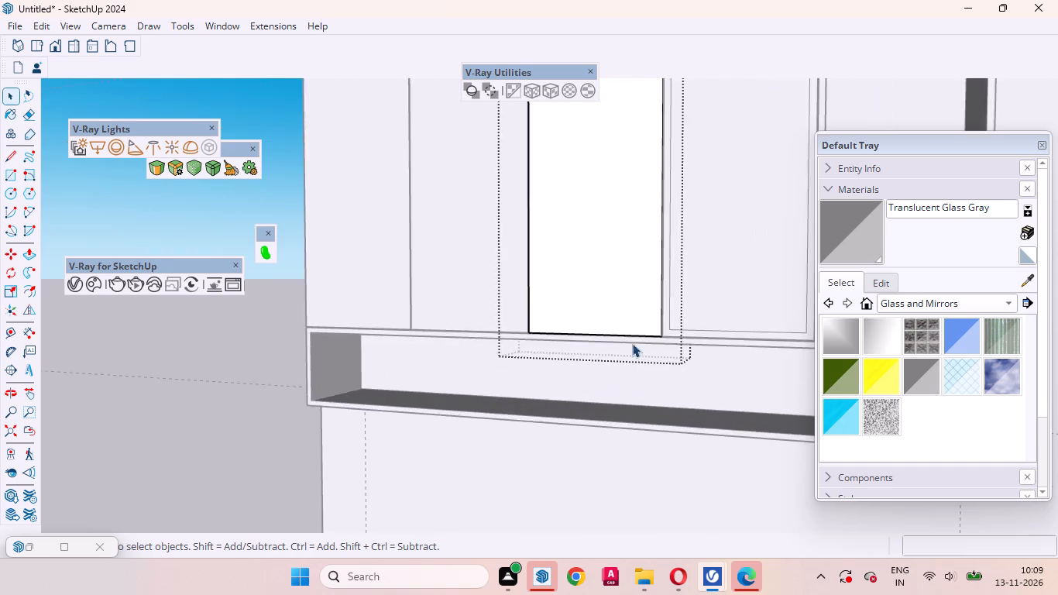
scroll(632, 343, up, 3)
scroll(661, 330, down, 1)
scroll(662, 330, up, 20)
scroll(662, 330, up, 3)
middle_drag(700, 362, 713, 356)
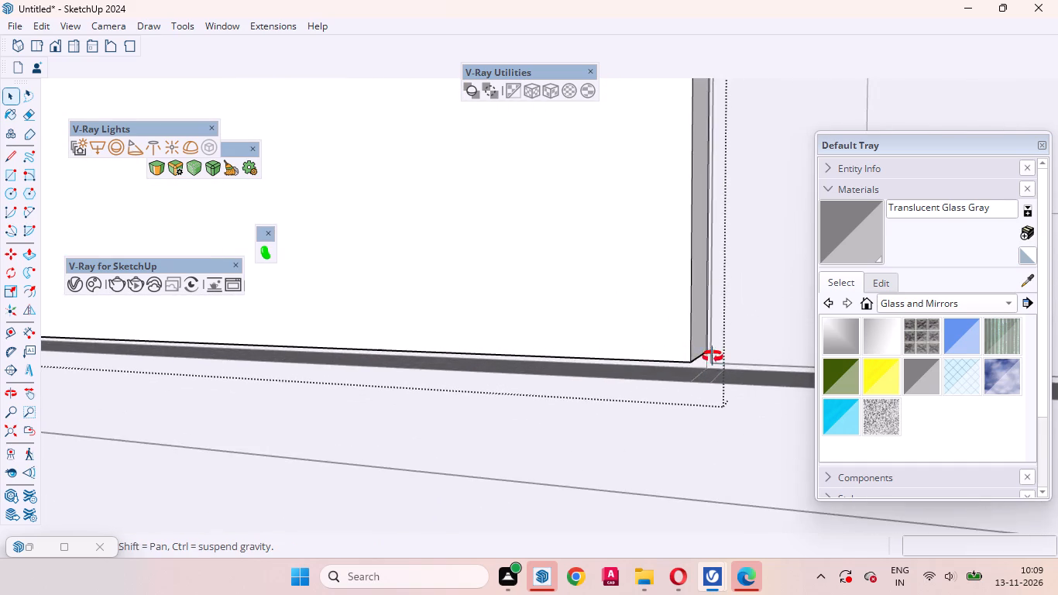
middle_drag(713, 356, 790, 343)
click(583, 293)
scroll(595, 339, down, 8)
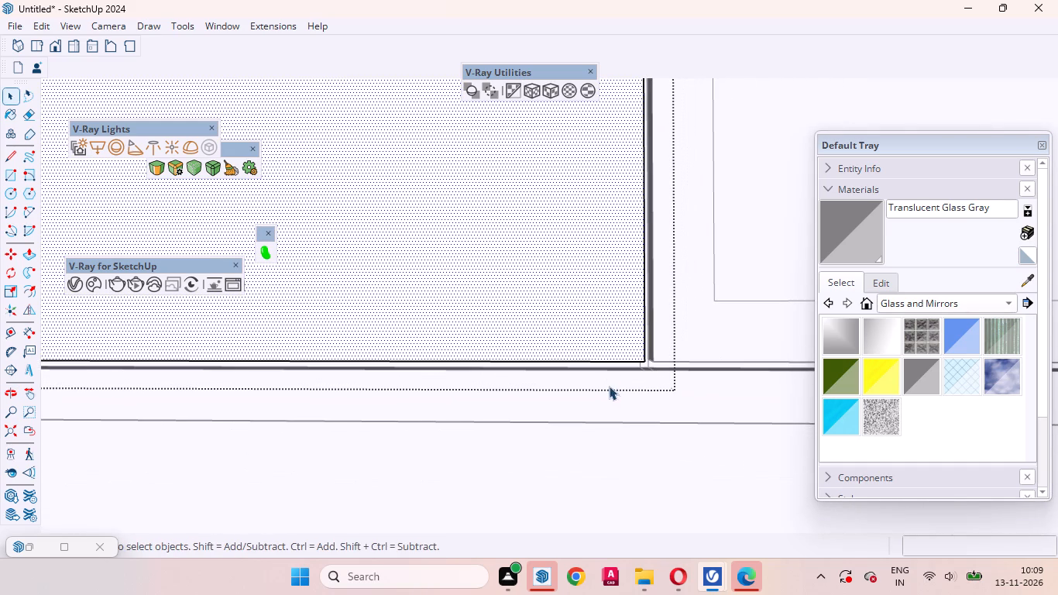
key(f)
double_click(508, 304)
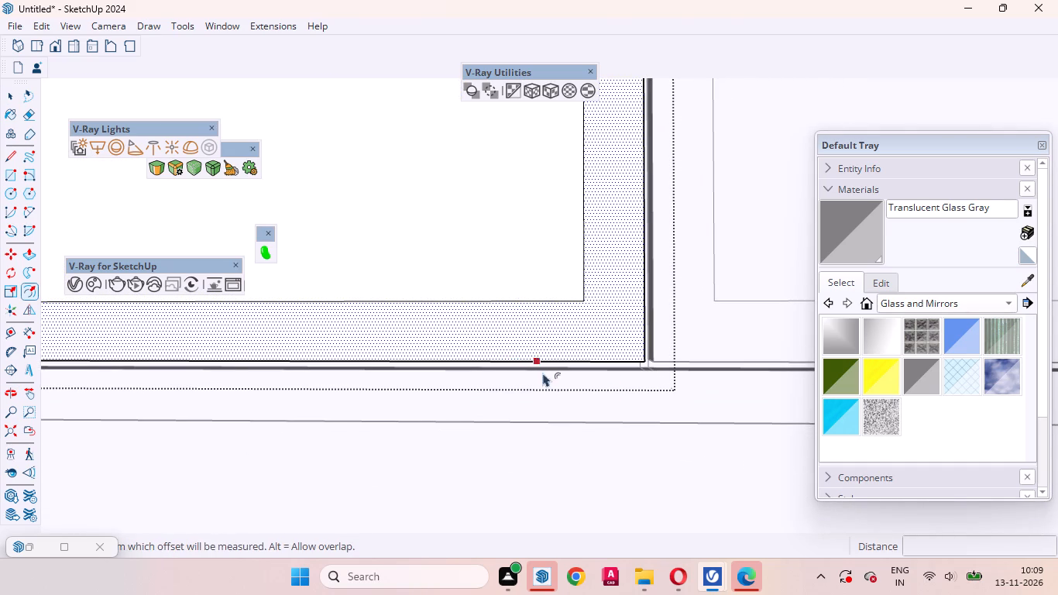
key(space)
Draw a line along the horizontal guide between the two side edges of the new door's inset outline.
scroll(574, 459, down, 20)
scroll(574, 459, down, 3)
scroll(513, 270, up, 3)
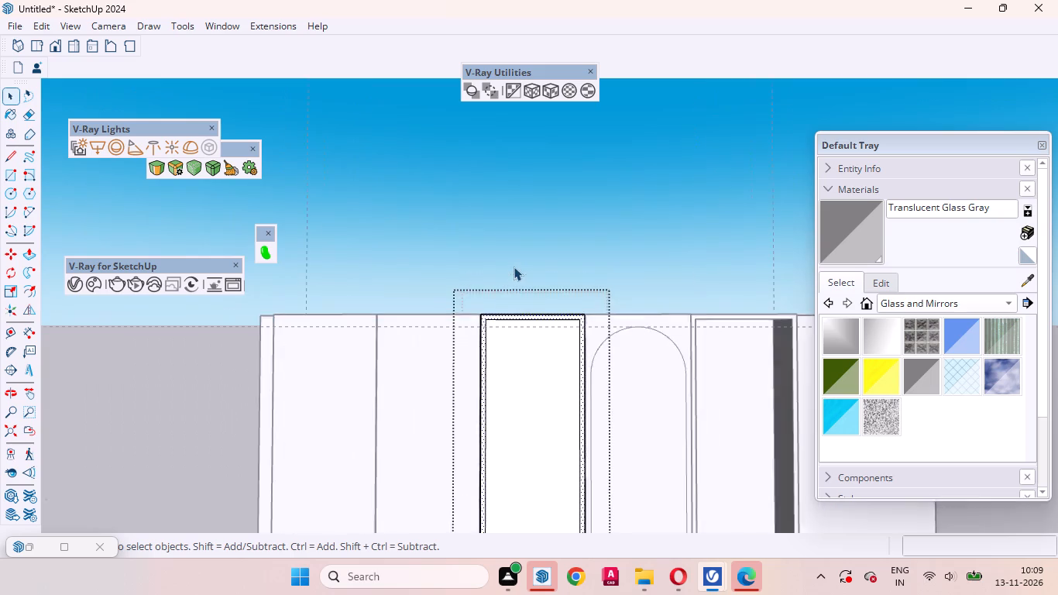
scroll(514, 267, up, 8)
click(531, 319)
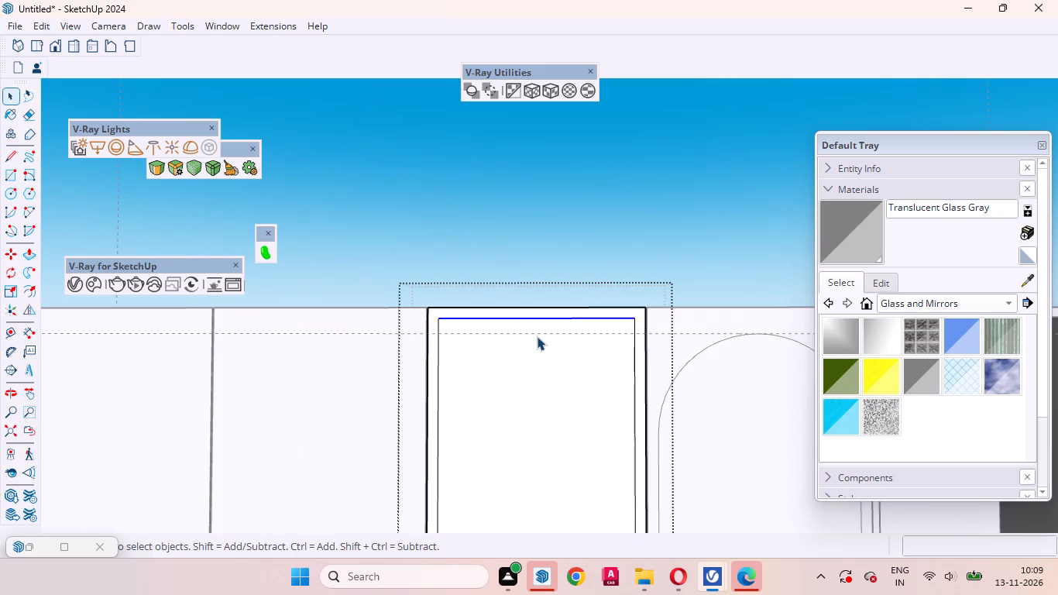
click(534, 342)
scroll(535, 304, up, 5)
key(l)
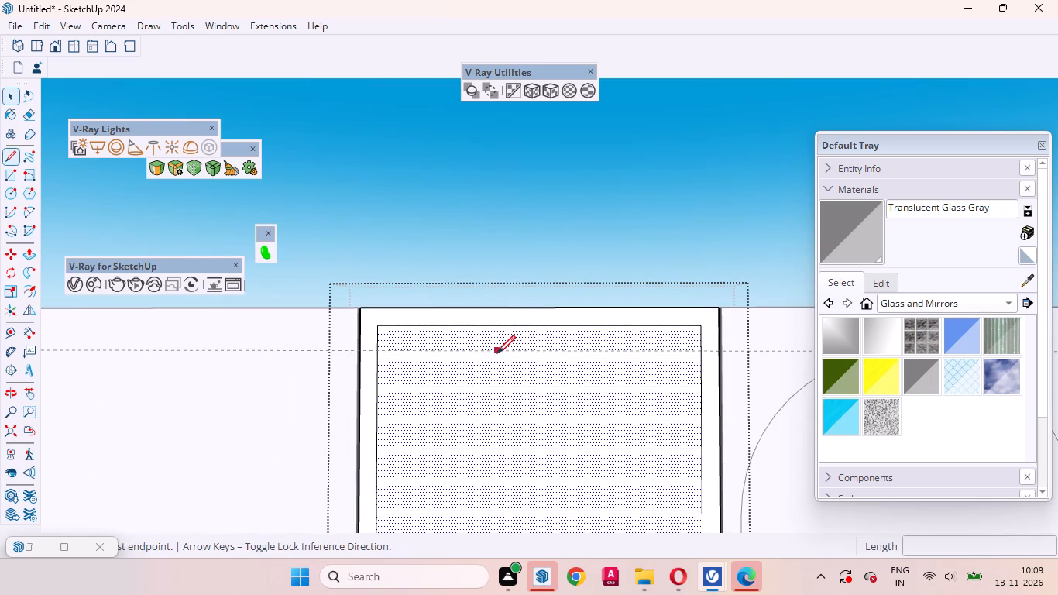
click(380, 353)
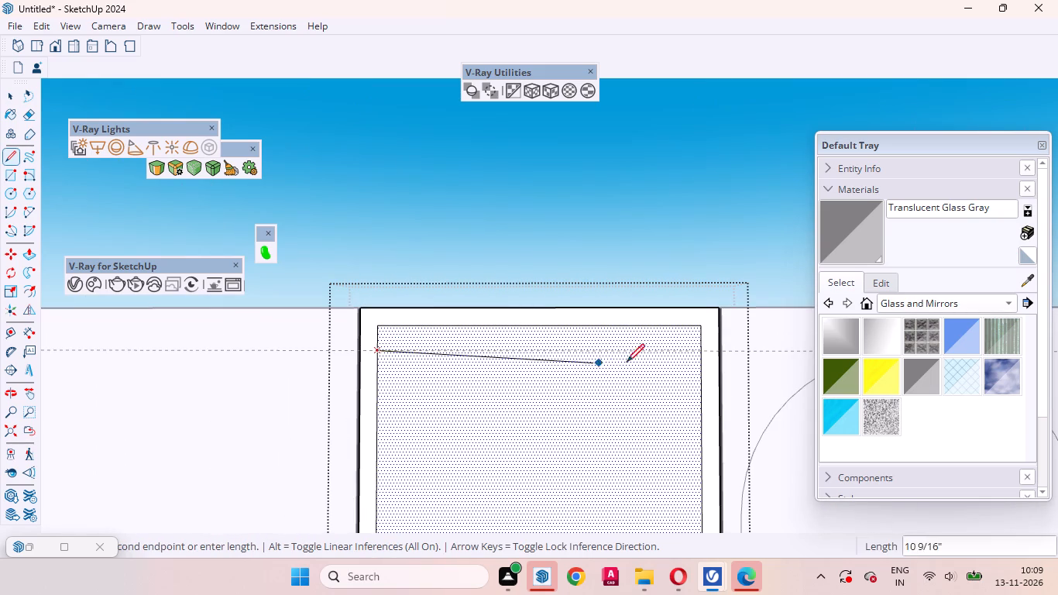
click(701, 354)
scroll(562, 320, down, 4)
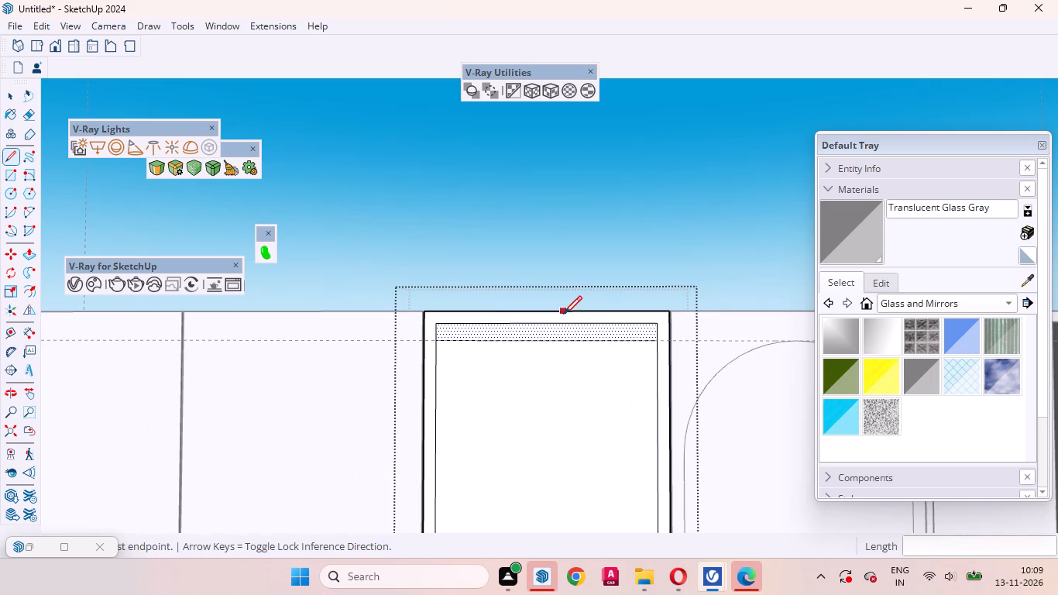
Draw two mirrored quarter arcs from the midpoint of the horizontal line to the side edges of the new door's inset outline, forming an arch.
key(a)
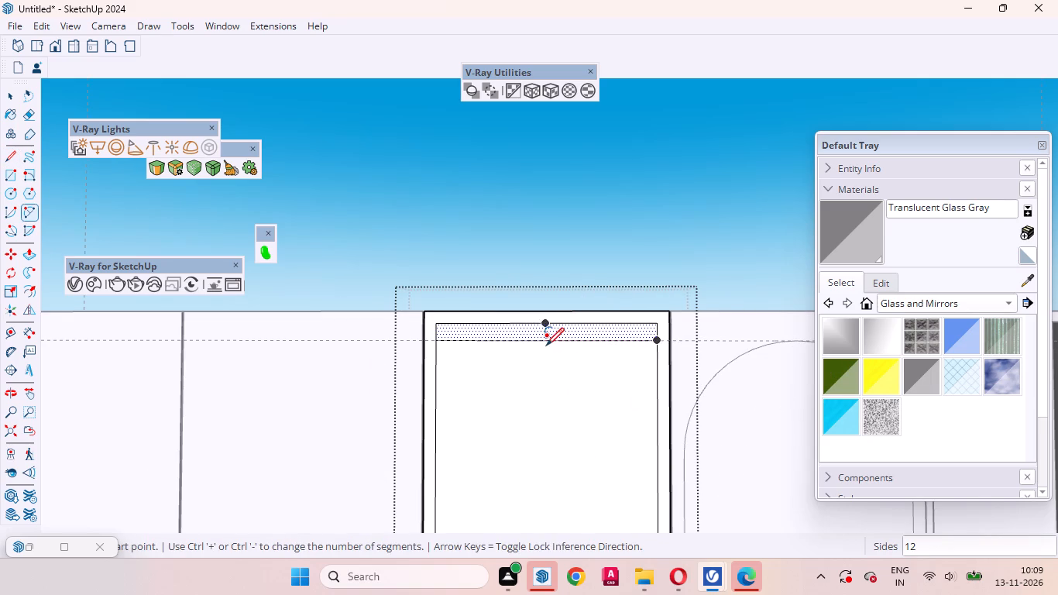
click(544, 343)
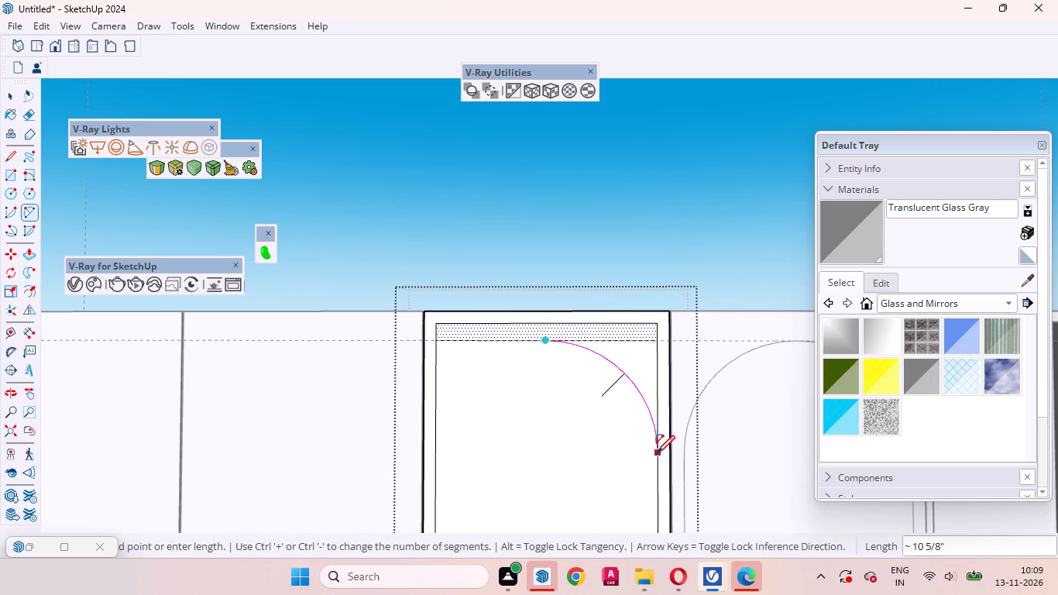
double_click(657, 455)
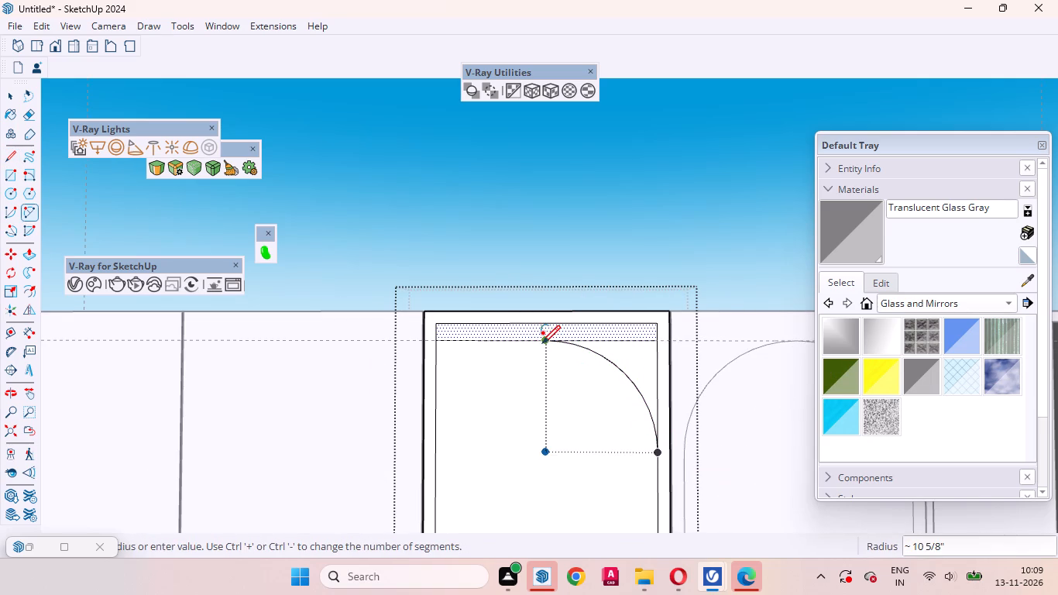
click(542, 343)
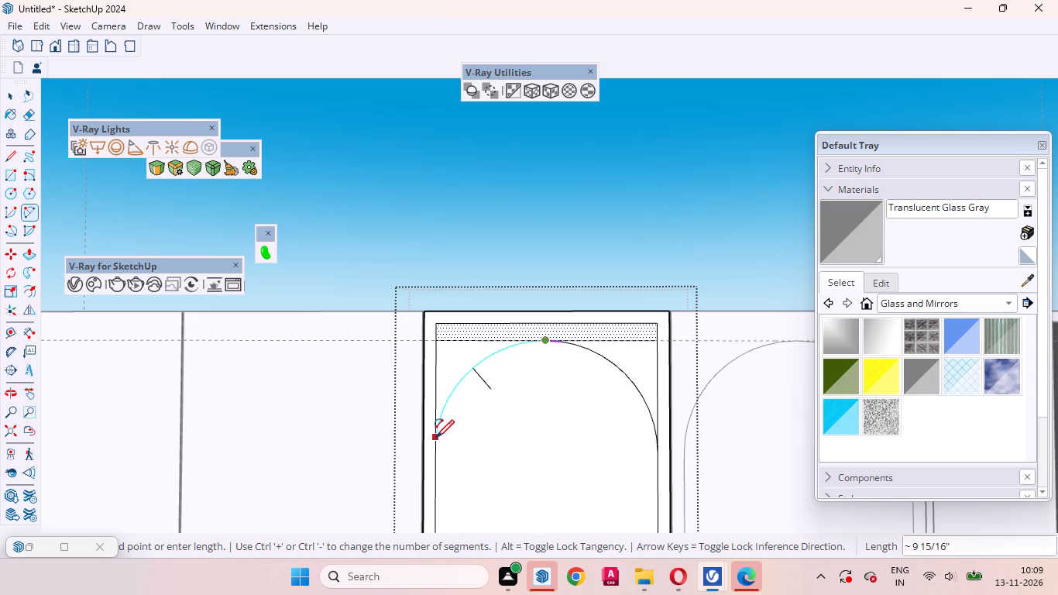
double_click(437, 452)
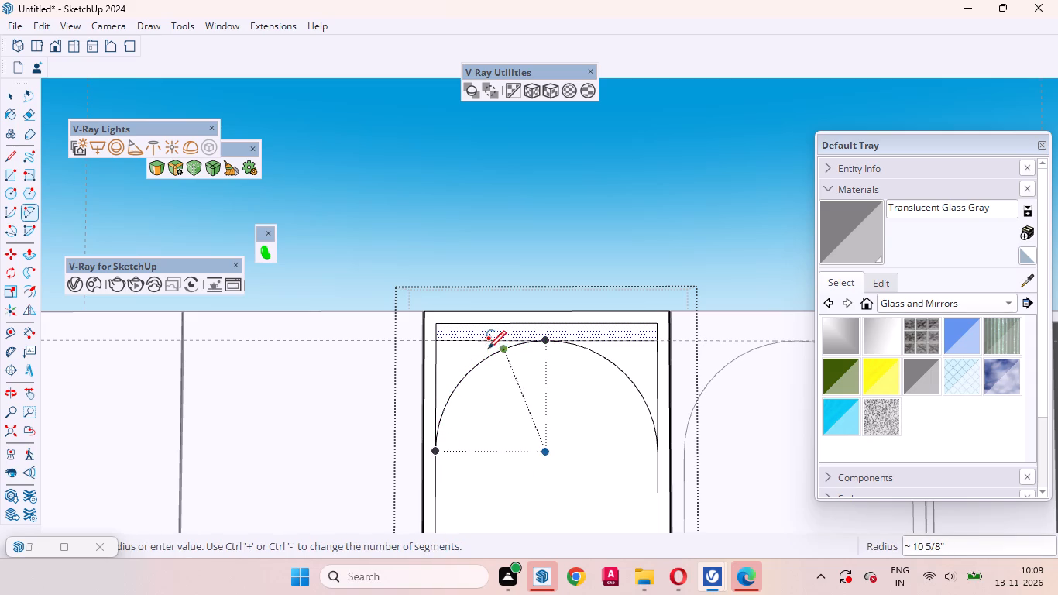
Erase both halves of the horizontal construction line touching the top of the new arch.
key(space)
click(455, 339)
right_click(455, 340)
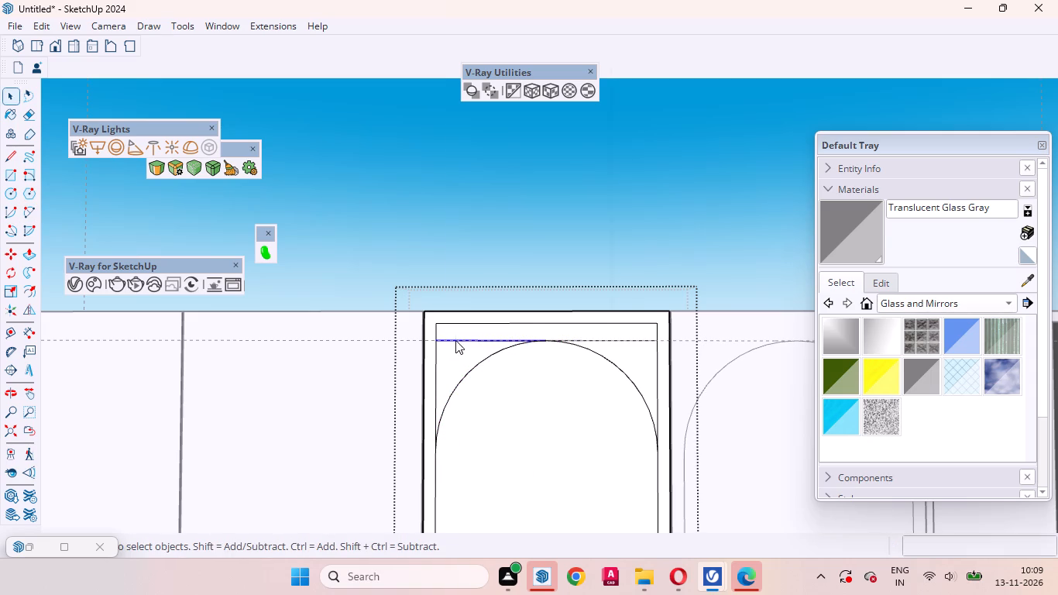
click(504, 85)
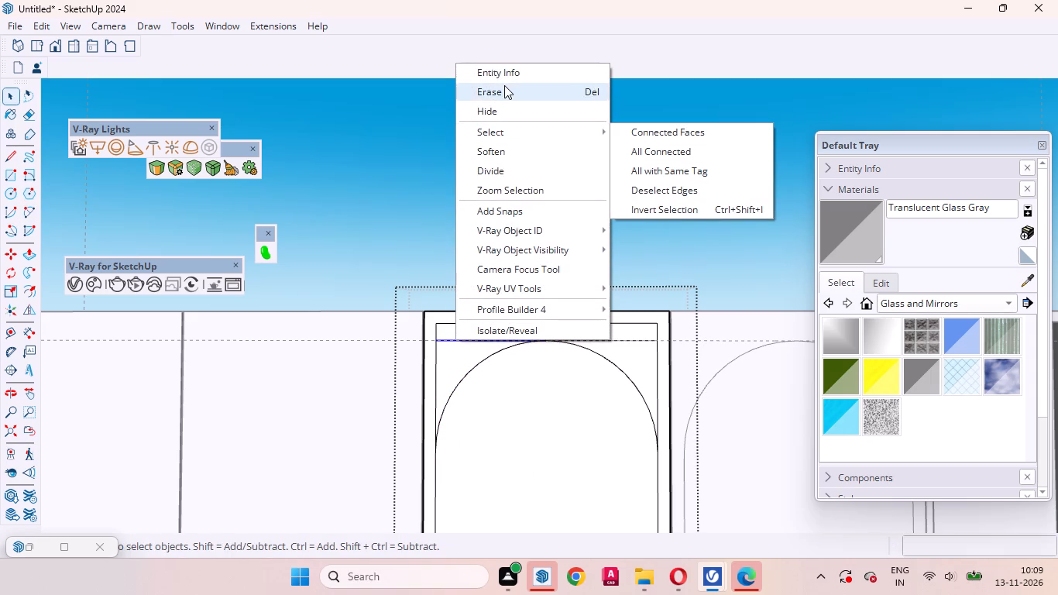
click(617, 341)
right_click(617, 342)
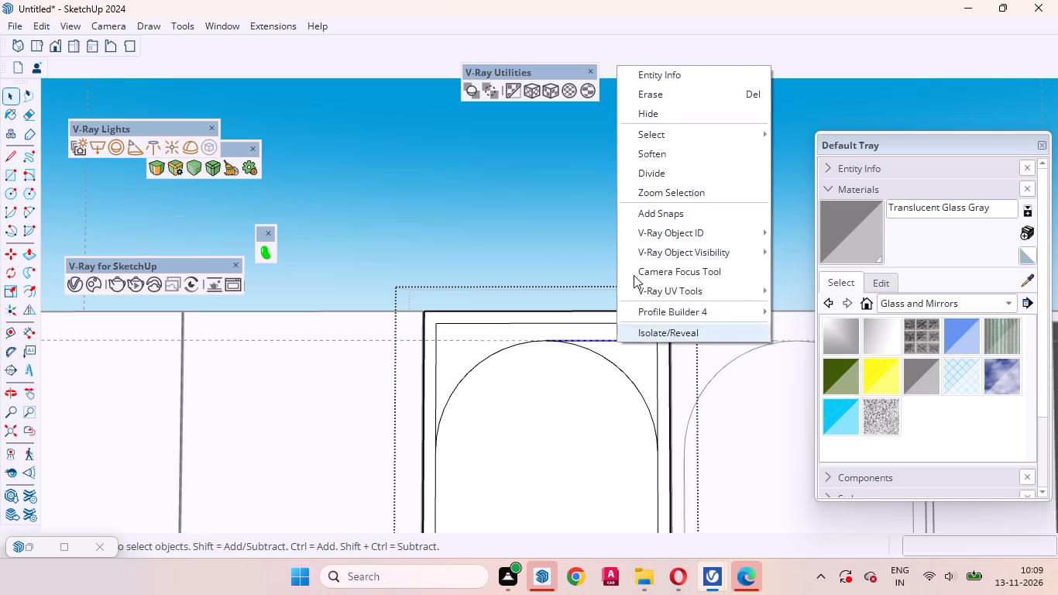
click(646, 101)
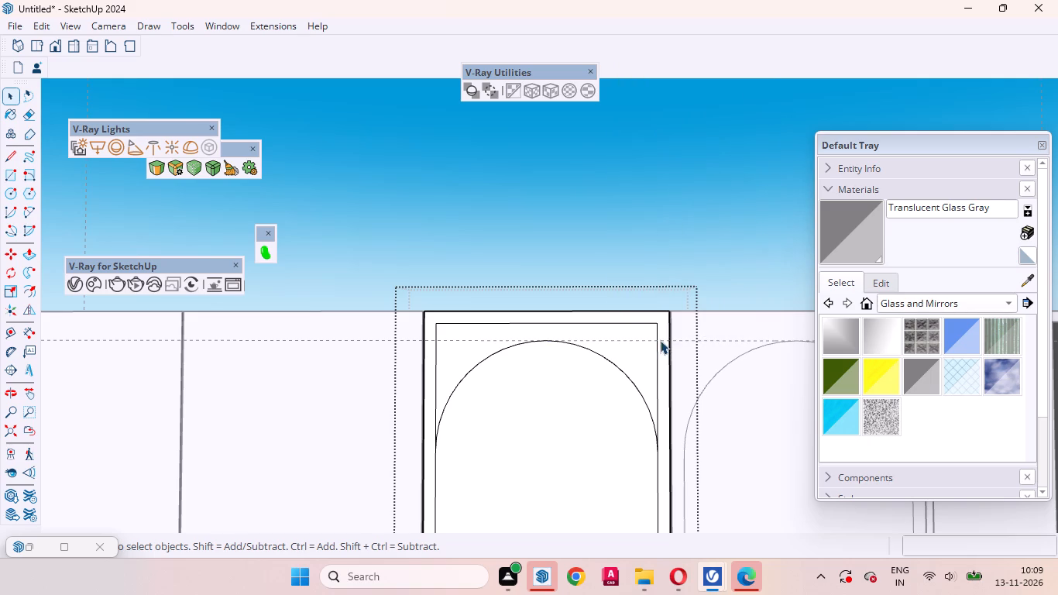
Erase the inset outline's top edge and the two side edge pieces above the arch, and close the door group.
click(657, 342)
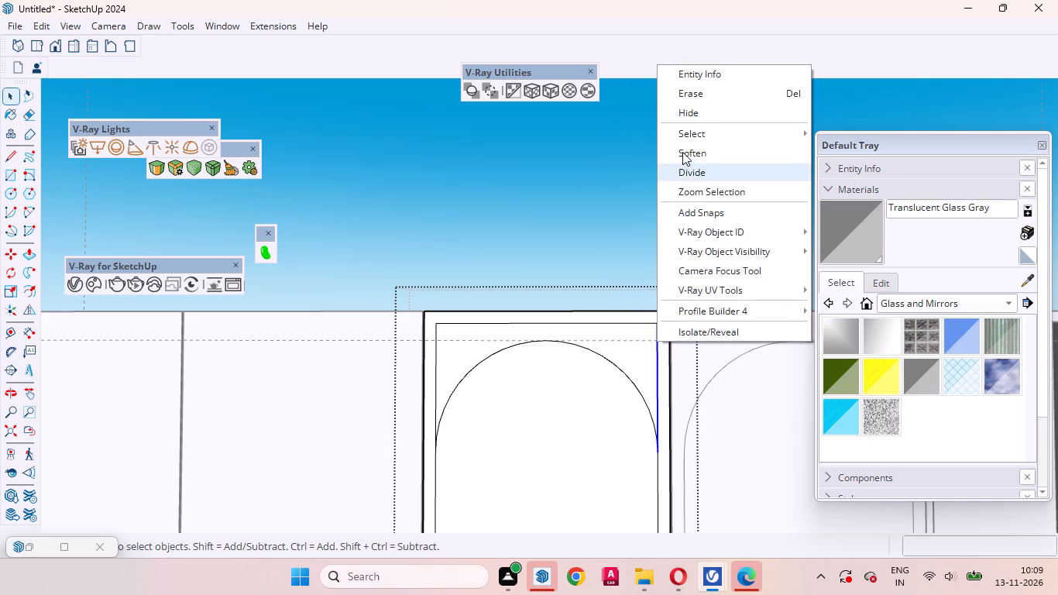
click(684, 84)
click(610, 323)
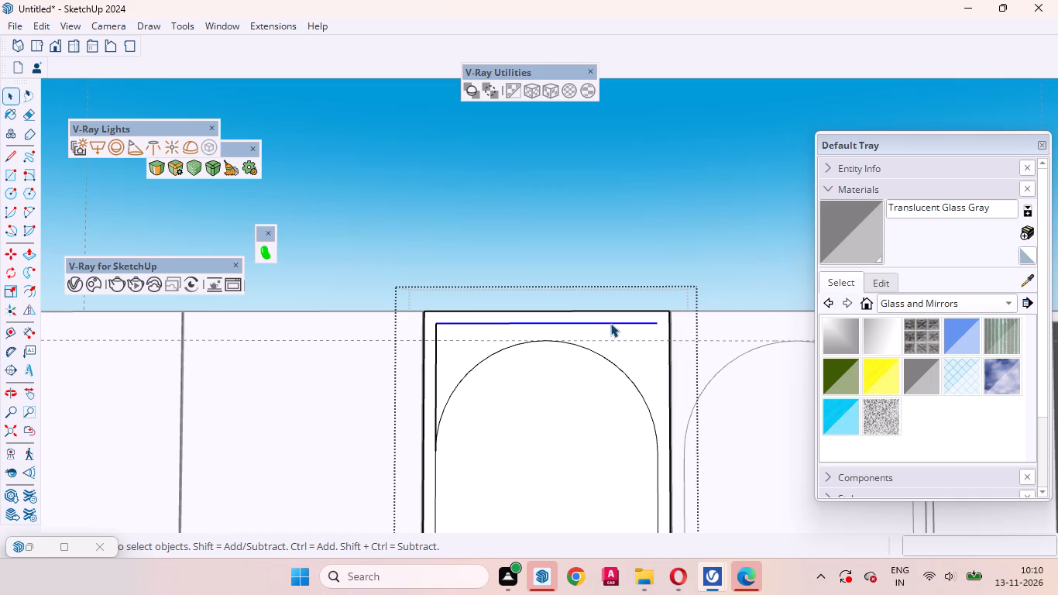
right_click(610, 322)
click(654, 70)
click(435, 368)
right_click(435, 368)
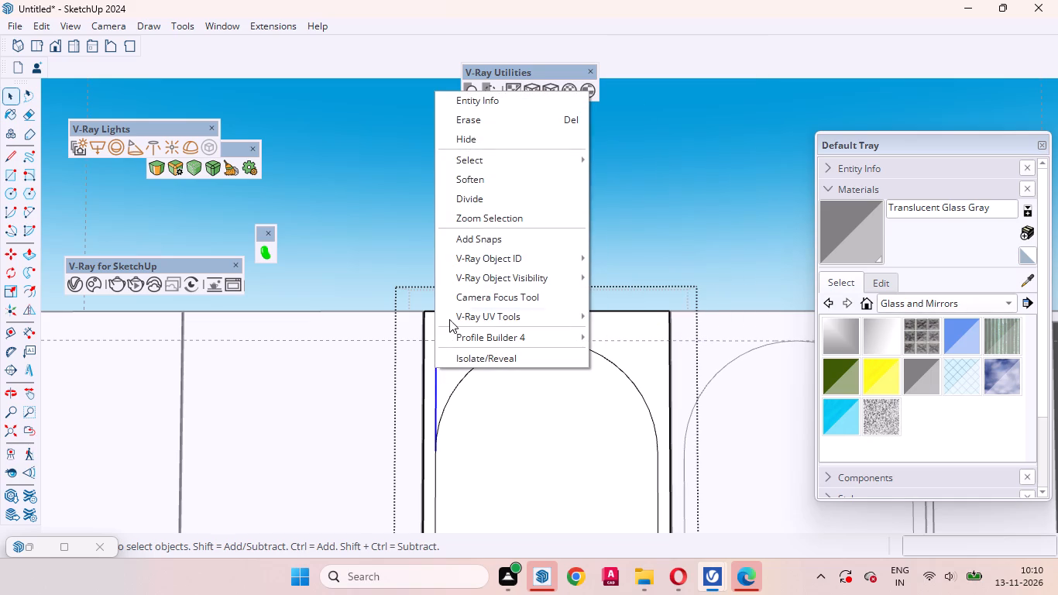
click(465, 116)
scroll(436, 315, up, 12)
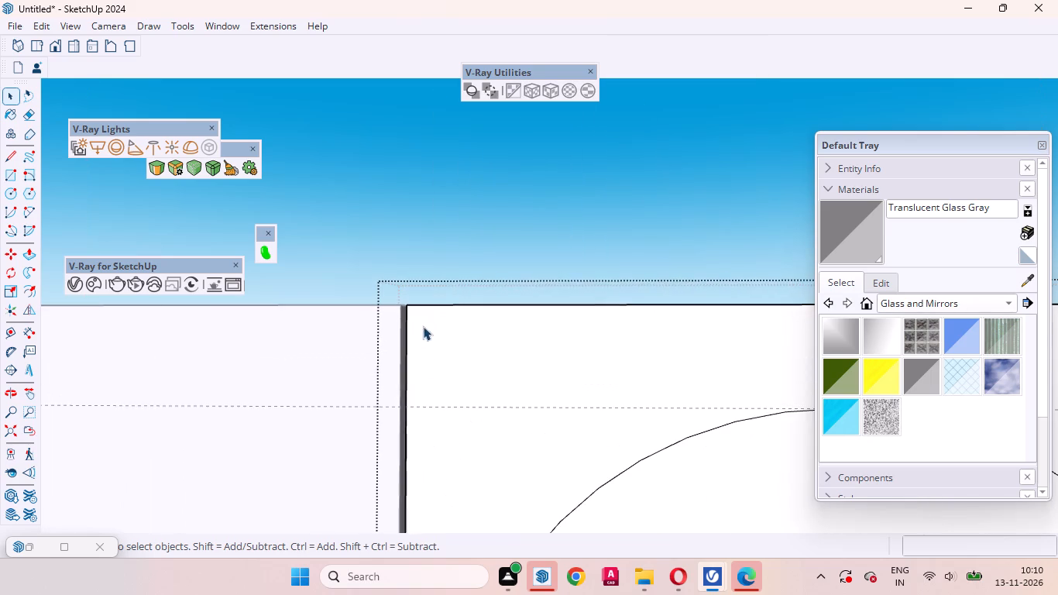
middle_drag(430, 334, 453, 520)
scroll(431, 380, down, 7)
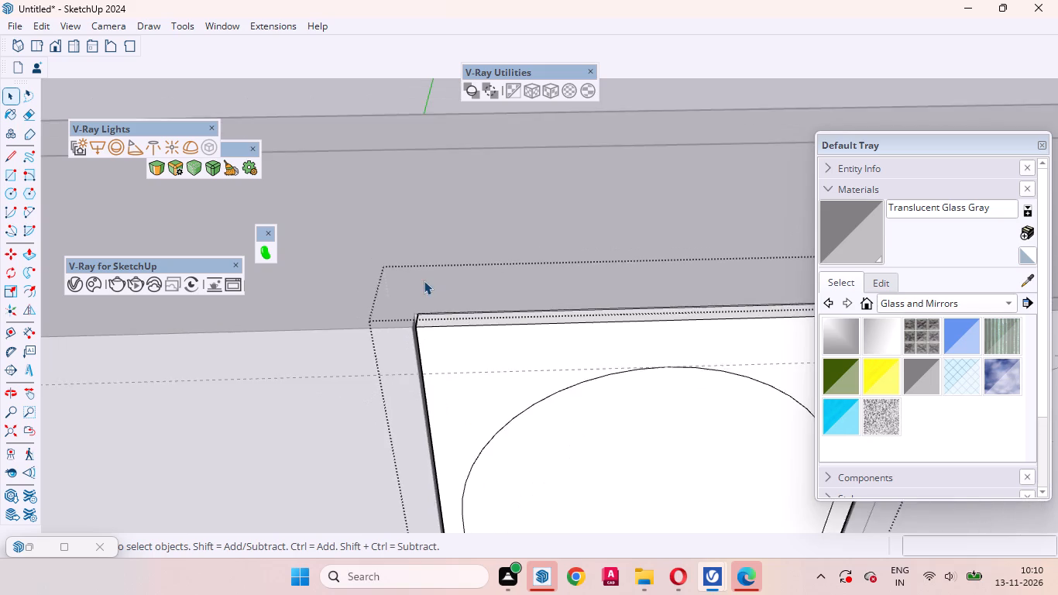
scroll(424, 280, down, 20)
scroll(424, 280, down, 1)
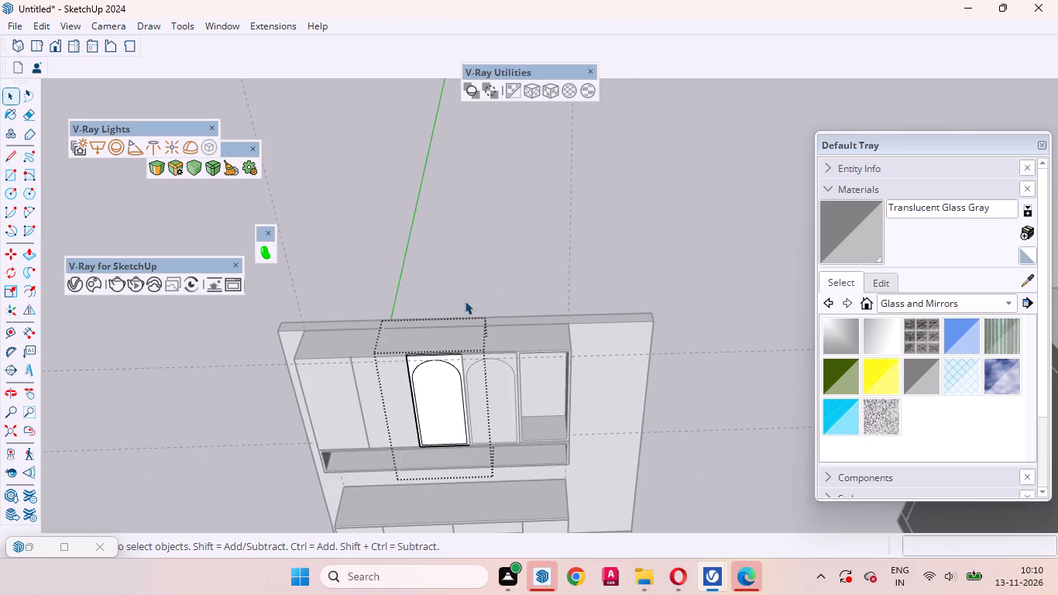
click(471, 232)
Examine the two arched doors side by side from the front of the upper cabinet.
scroll(455, 428, up, 6)
middle_drag(457, 444, 493, 288)
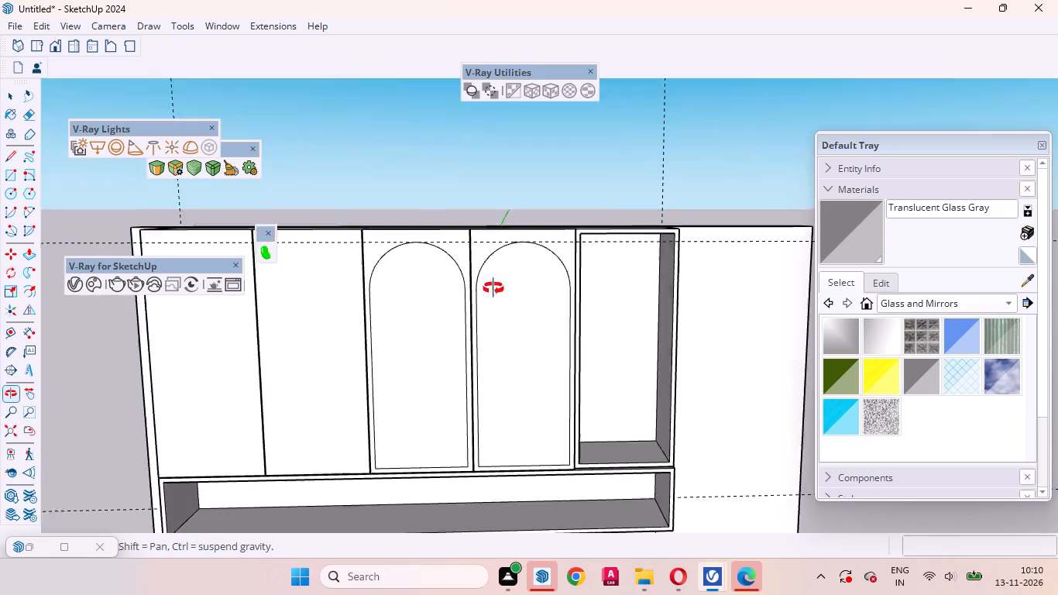
middle_drag(493, 288, 452, 237)
scroll(503, 308, up, 3)
click(516, 358)
click(400, 374)
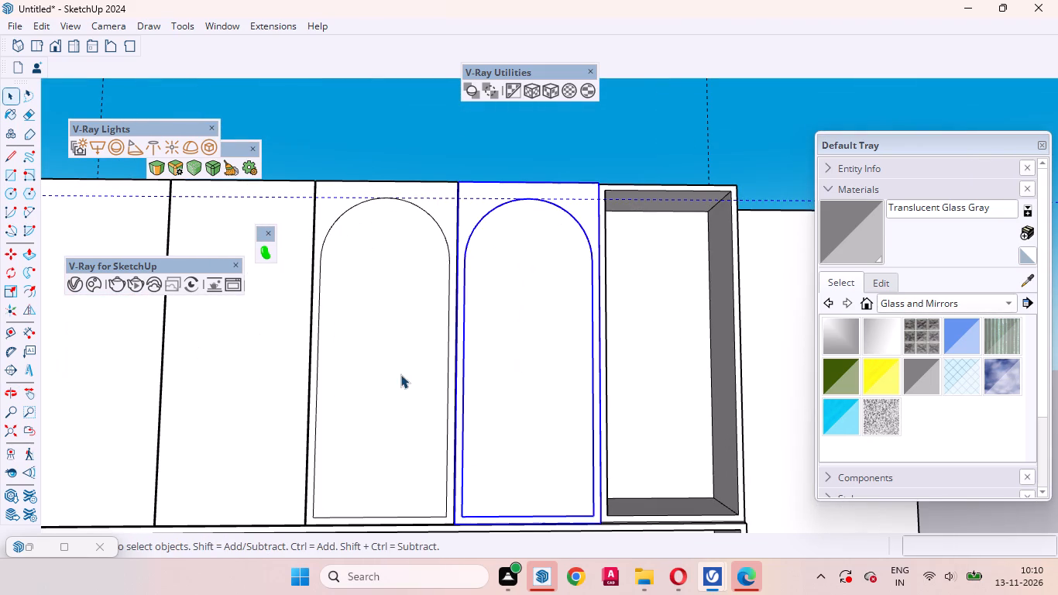
scroll(414, 389, down, 6)
click(480, 437)
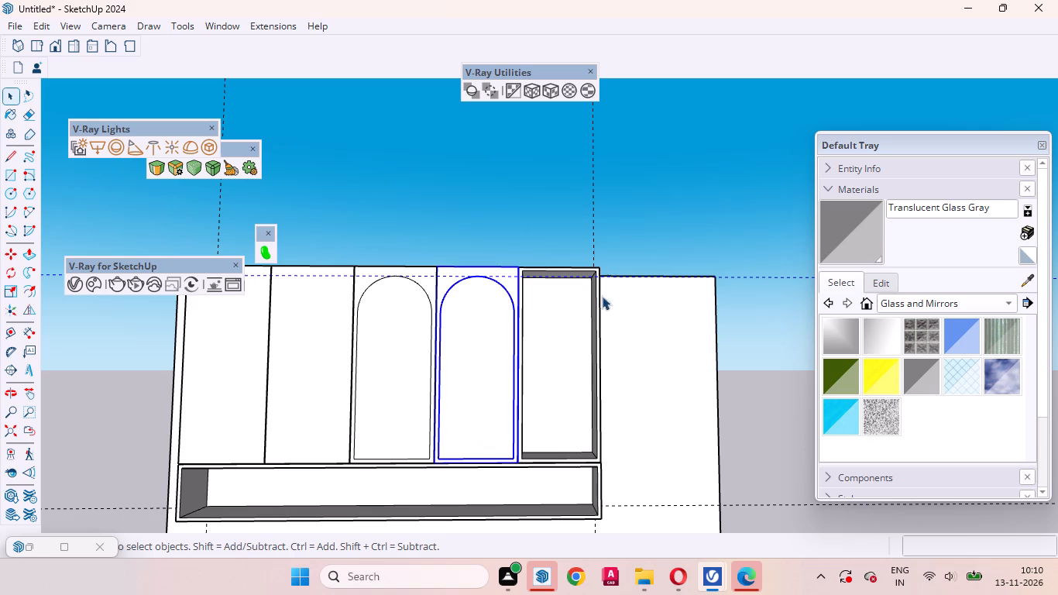
In a new group, draw a door rectangle about 3' 3 11/16" by 1' 4 11/16" over the open upper compartment right of the arched doors.
click(566, 214)
right_click(610, 222)
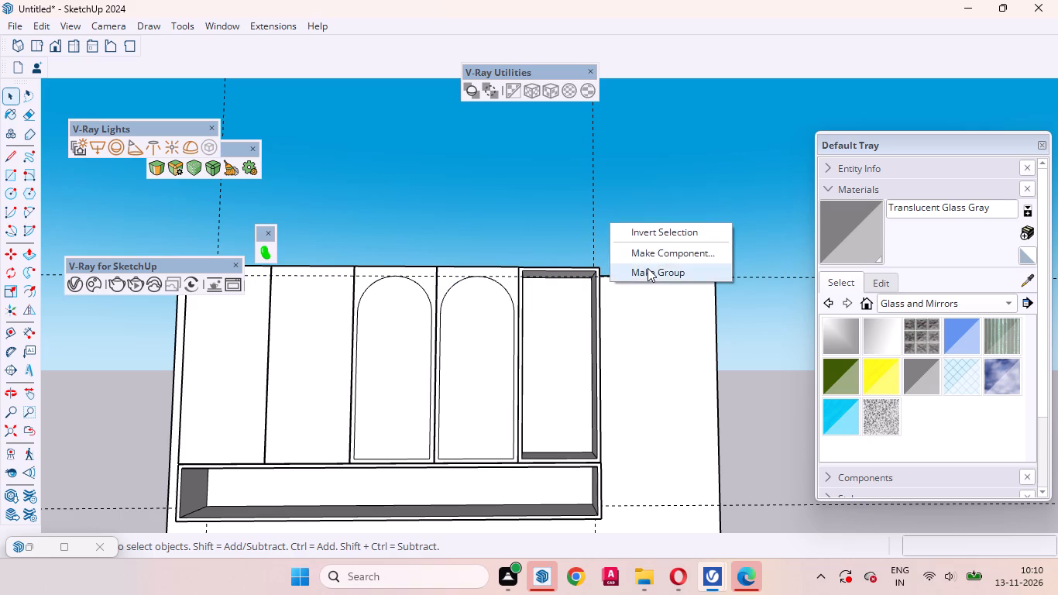
click(648, 268)
scroll(630, 369, up, 11)
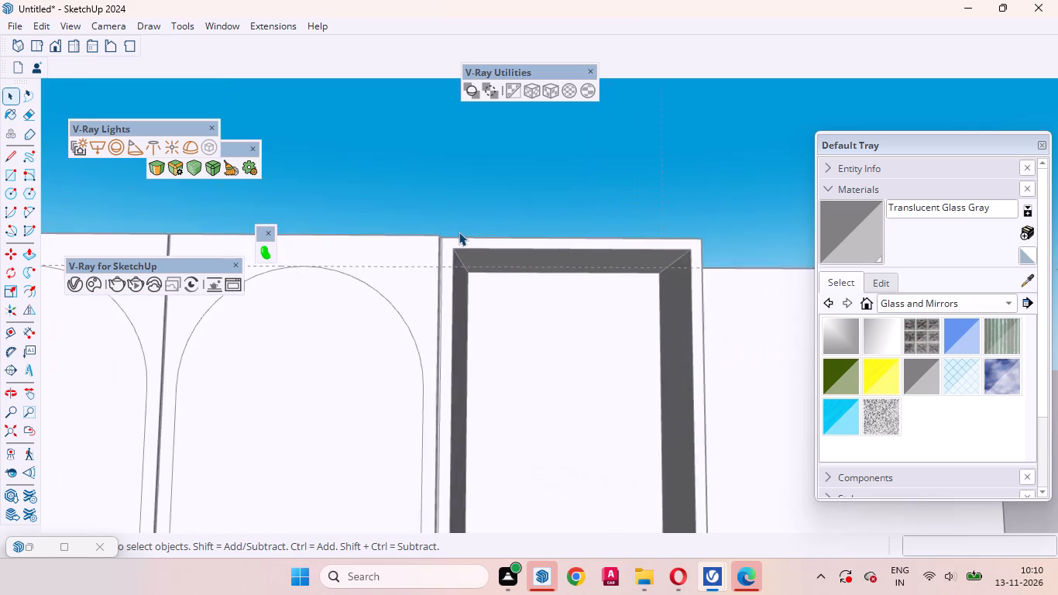
scroll(459, 232, up, 11)
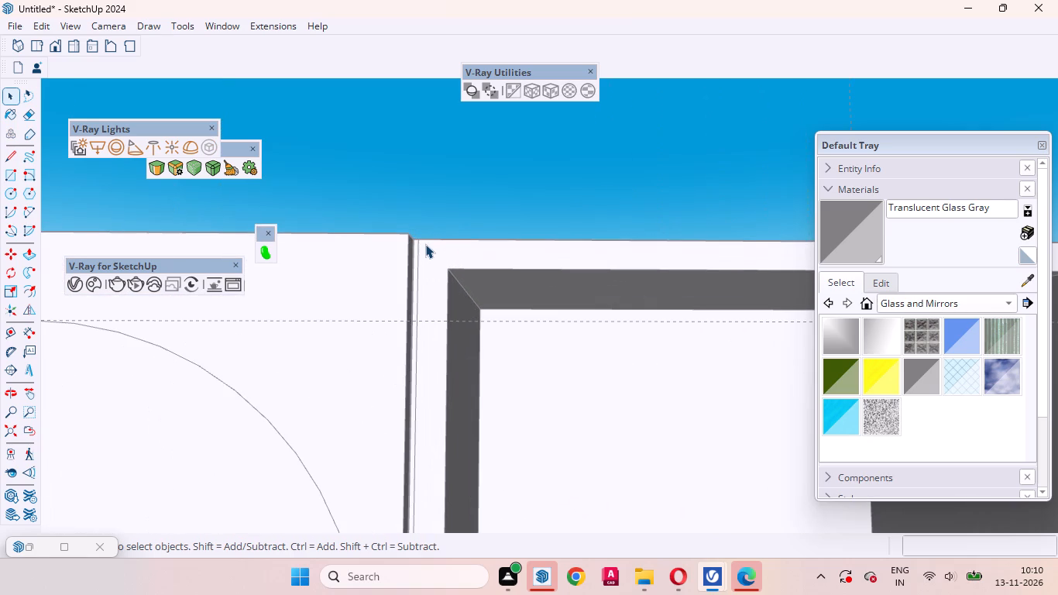
key(r)
click(418, 240)
scroll(428, 261, down, 4)
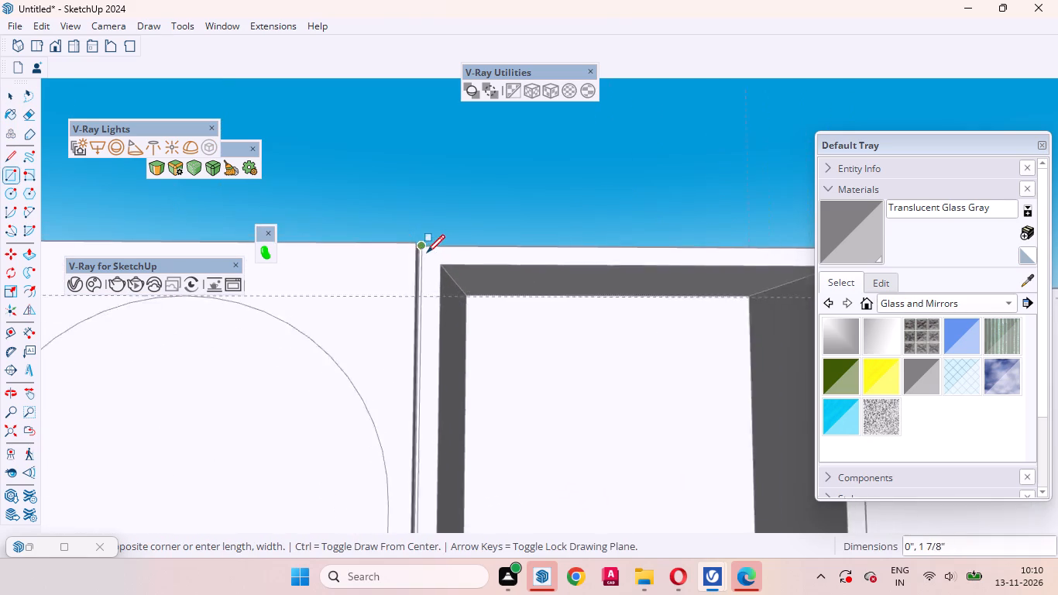
scroll(427, 253, down, 20)
scroll(427, 253, down, 1)
scroll(520, 397, up, 4)
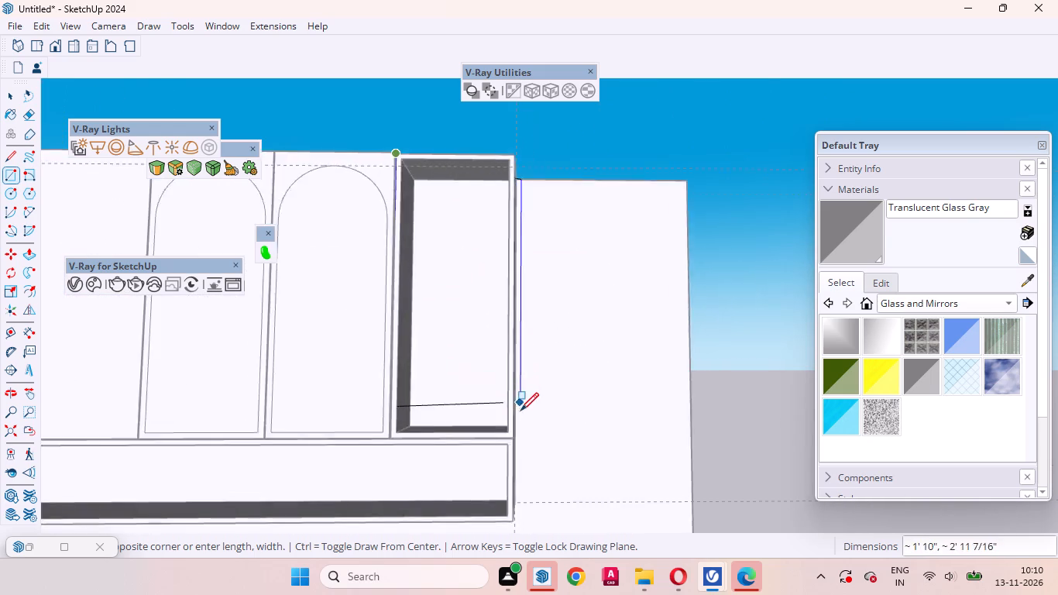
scroll(520, 411, up, 15)
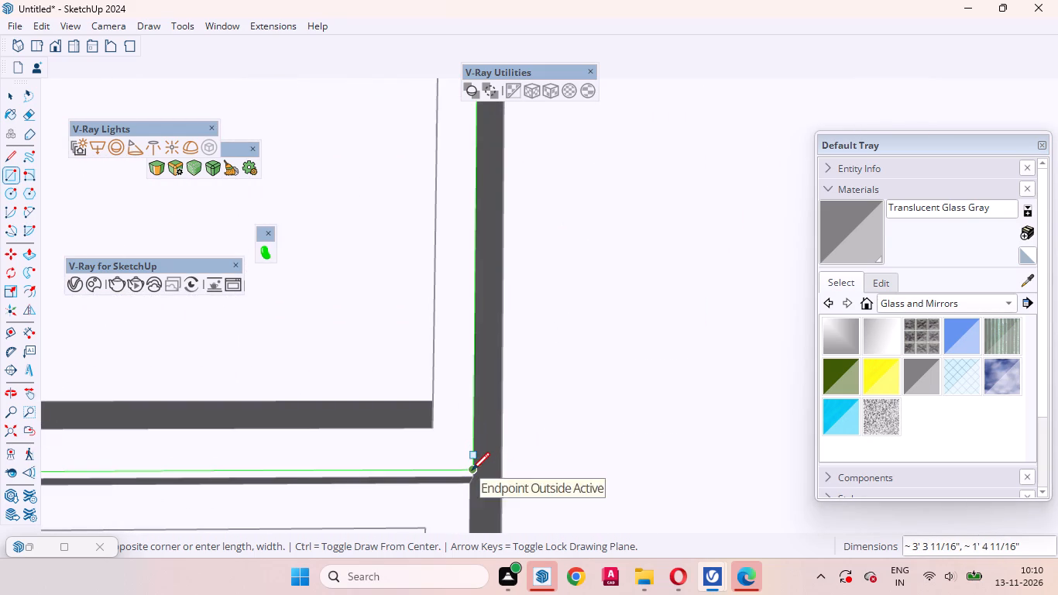
click(472, 470)
Push/Pull the new door rectangle outward 3/8".
key(p)
drag(372, 357, 363, 359)
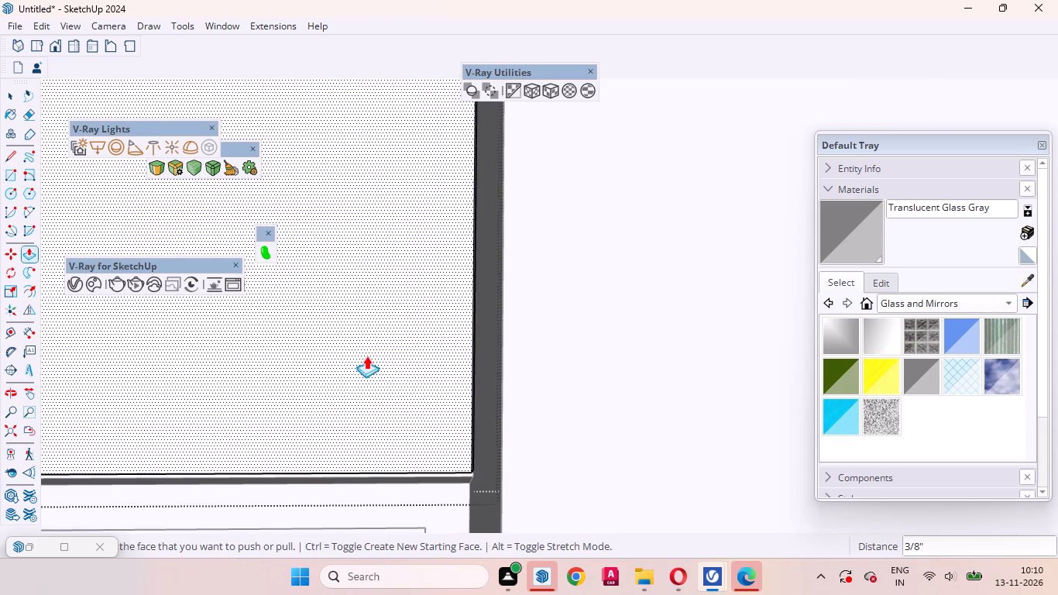
scroll(410, 353, down, 14)
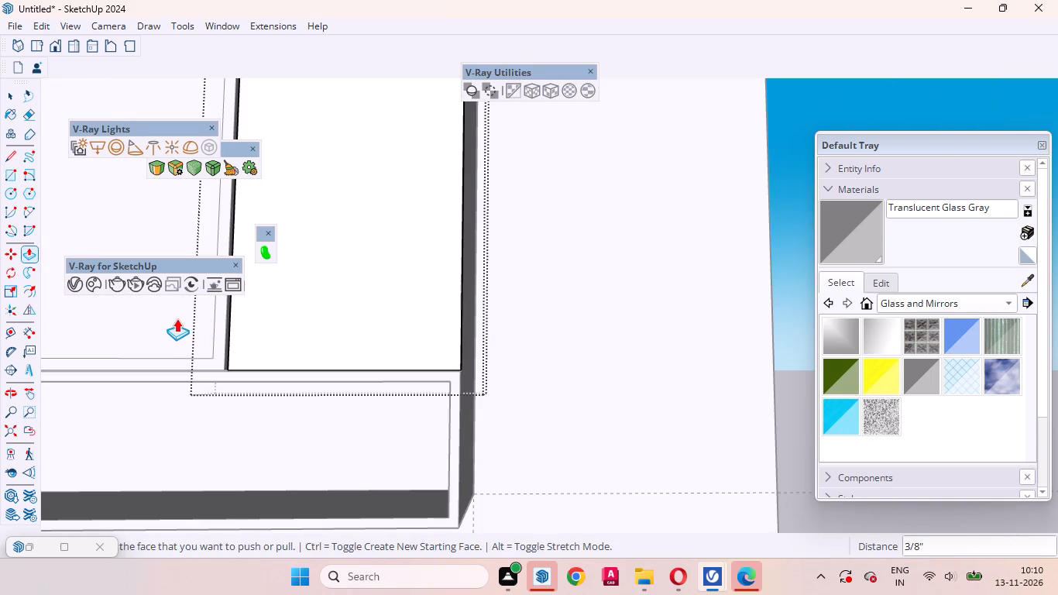
click(177, 318)
key(space)
Push/Pull the new door's front face a further 5/16" or so, flush with the adjacent arched door's face.
scroll(256, 355, up, 11)
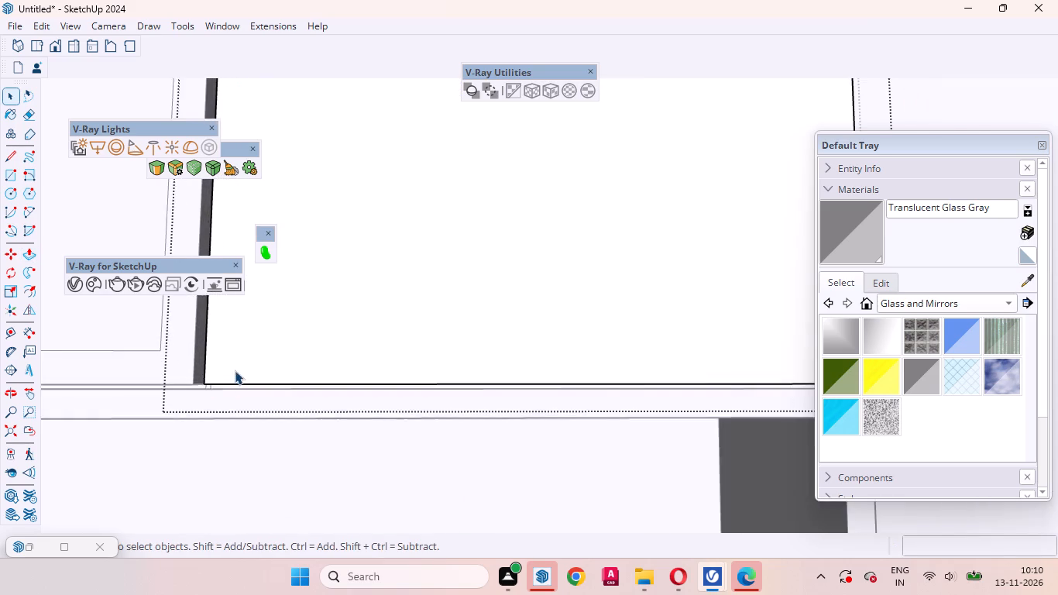
scroll(235, 370, up, 8)
middle_drag(211, 396, 352, 402)
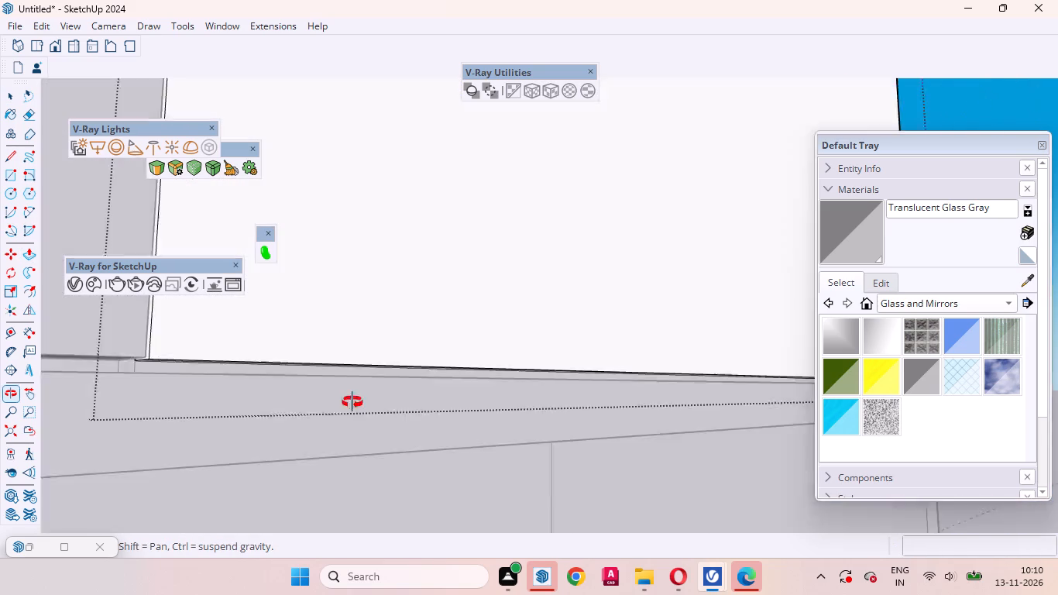
middle_drag(352, 402, 305, 526)
scroll(239, 445, down, 3)
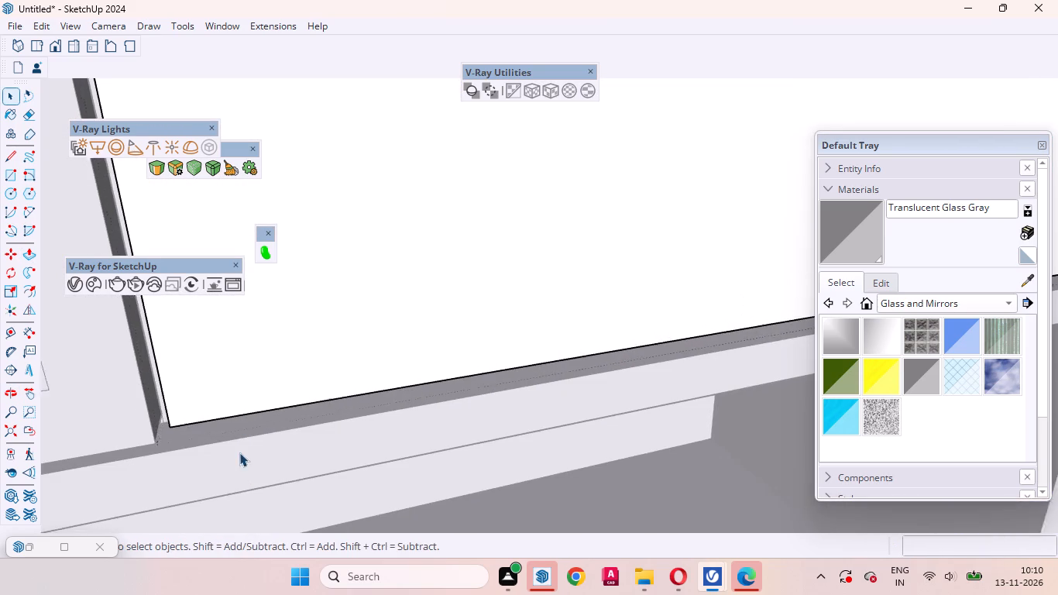
scroll(239, 452, down, 2)
middle_drag(239, 452, 0, 487)
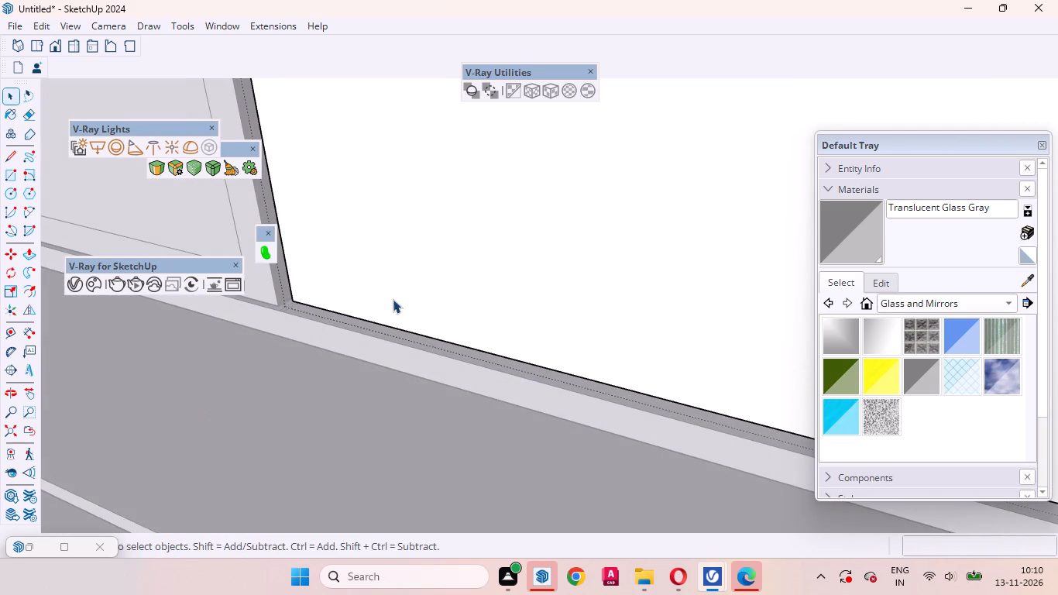
click(393, 299)
key(p)
click(393, 299)
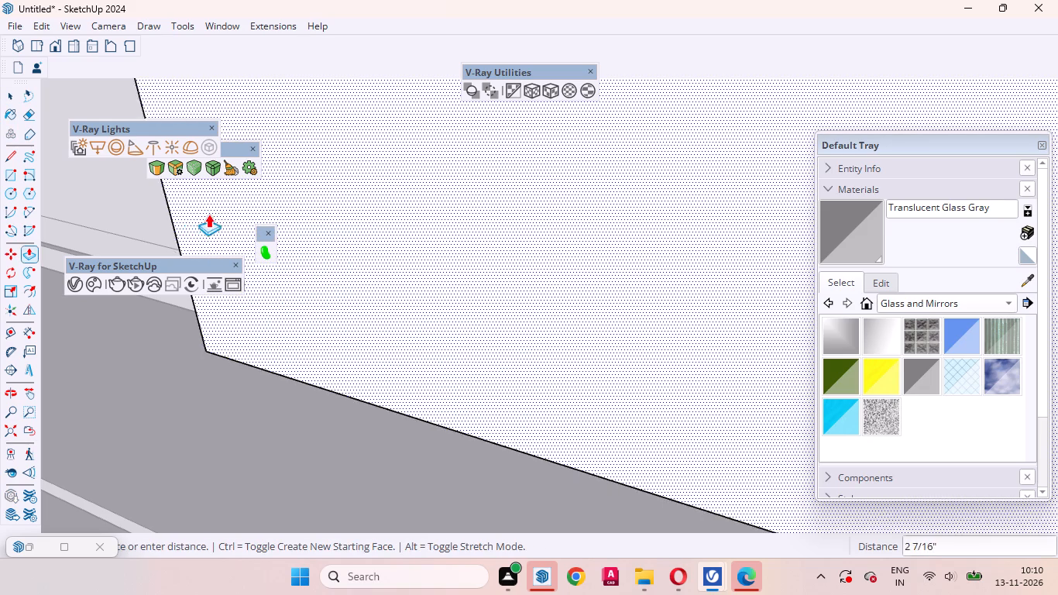
middle_drag(456, 238, 723, 161)
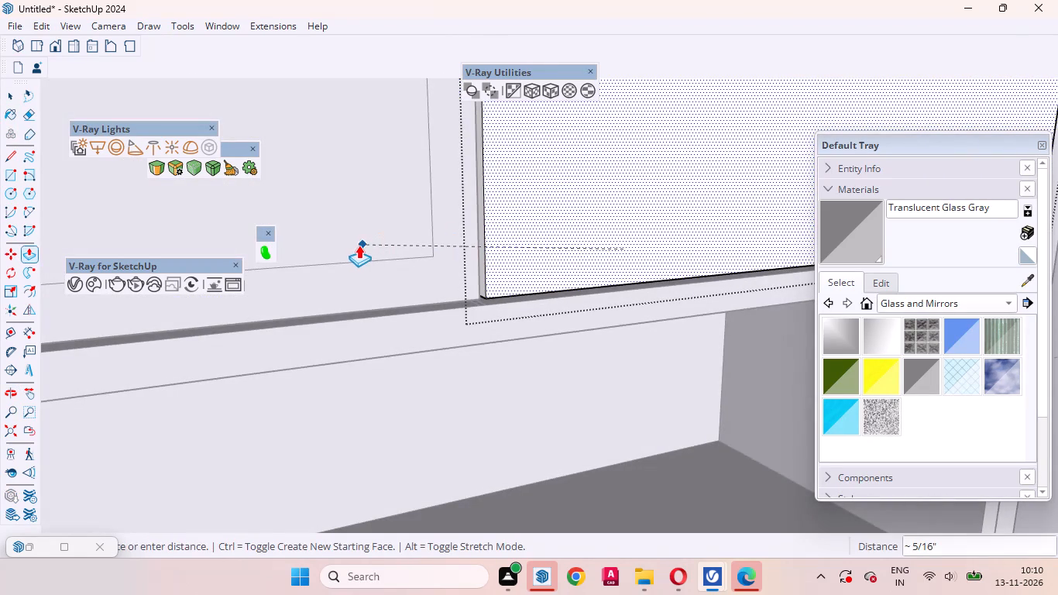
click(357, 245)
key(space)
scroll(410, 343, down, 5)
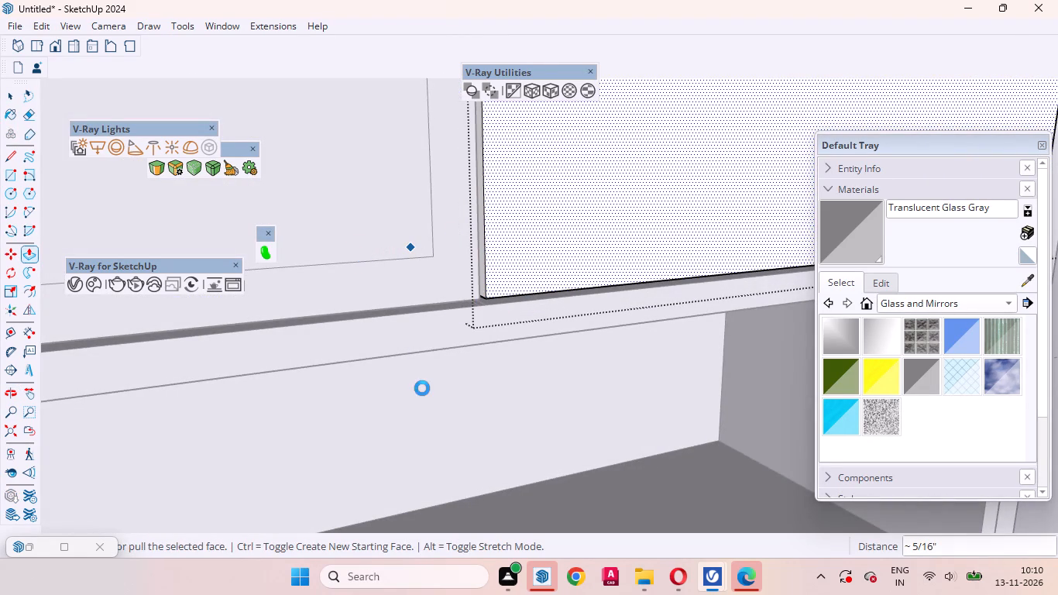
key(space)
Offset the new door's front face outline inward by the previously used offset distance.
scroll(349, 439, down, 8)
middle_drag(479, 420, 406, 425)
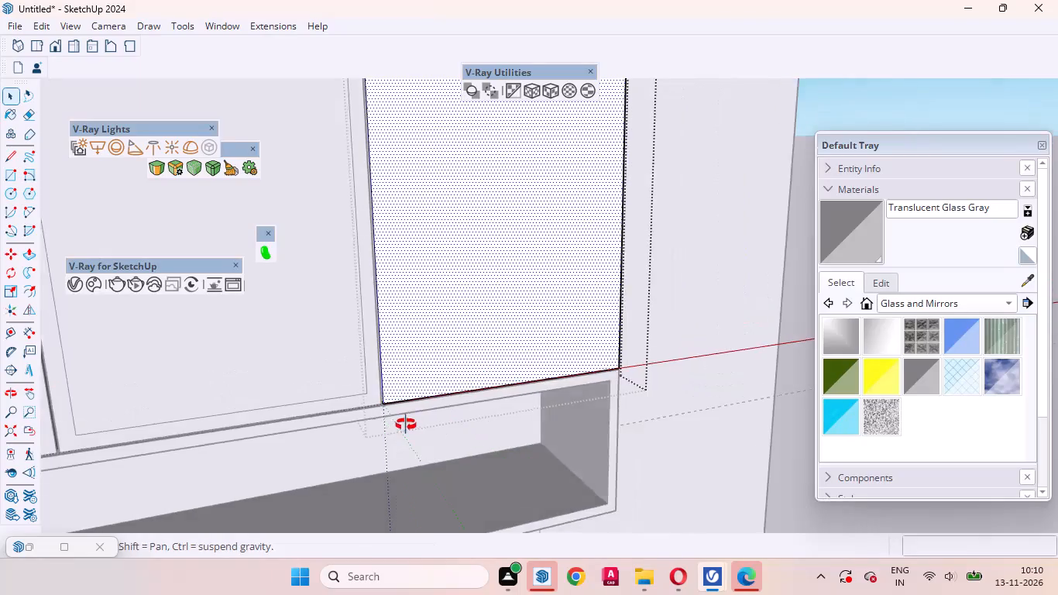
middle_drag(406, 425, 393, 417)
key(f)
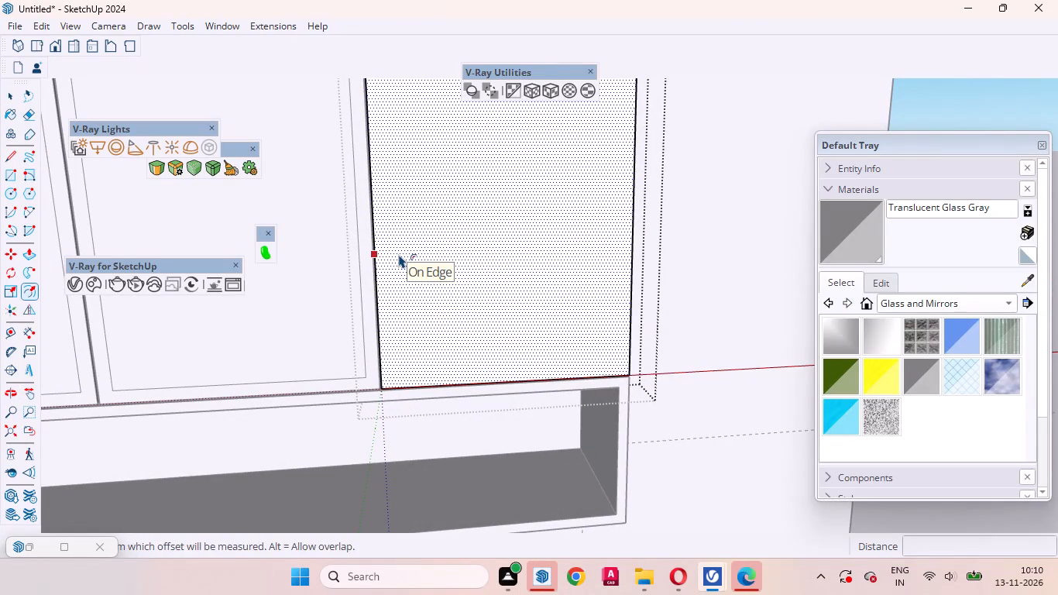
double_click(399, 254)
key(space)
Draw a horizontal line across the door's inset panel along the guide at the adjacent arches' top height.
scroll(497, 487, down, 11)
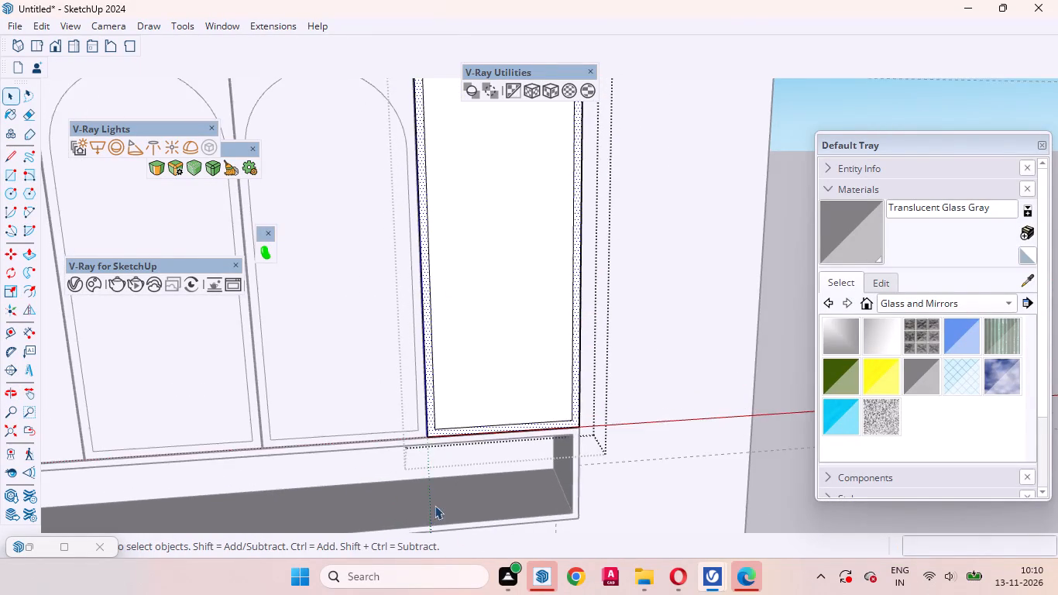
scroll(435, 505, down, 2)
scroll(441, 239, up, 10)
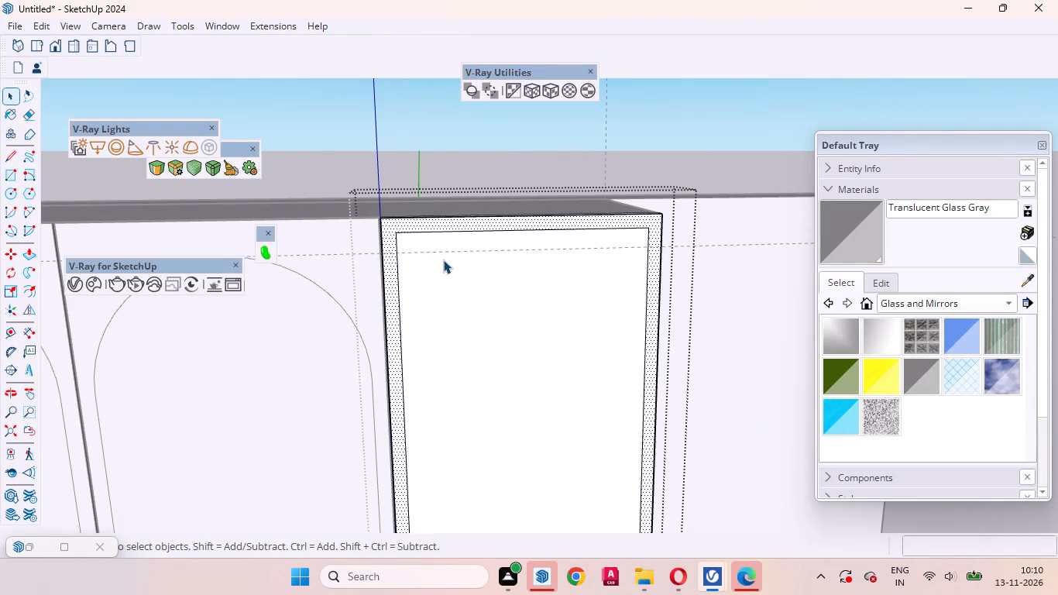
key(l)
click(401, 253)
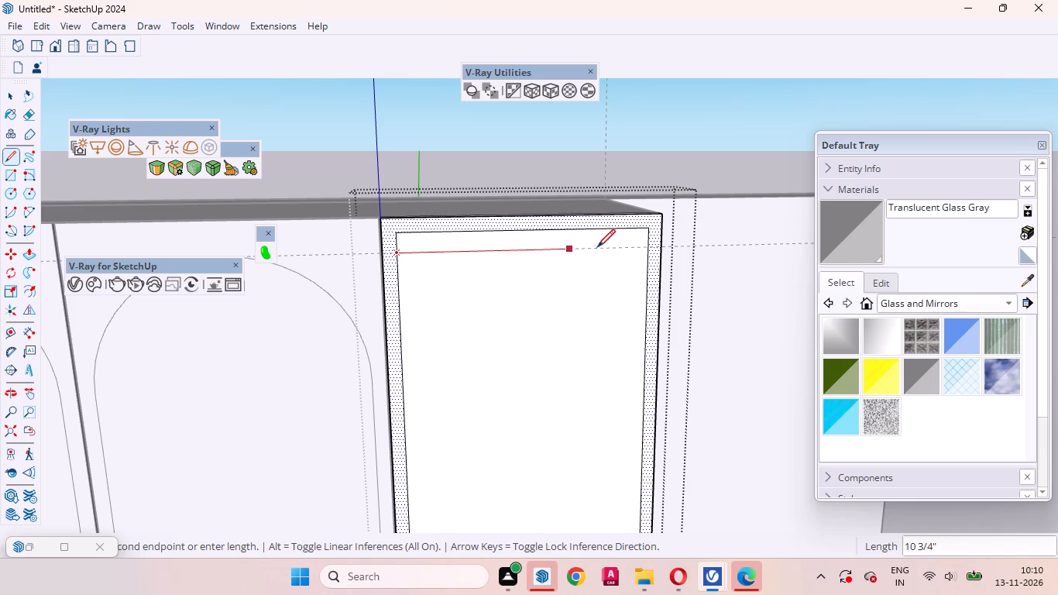
click(649, 245)
key(space)
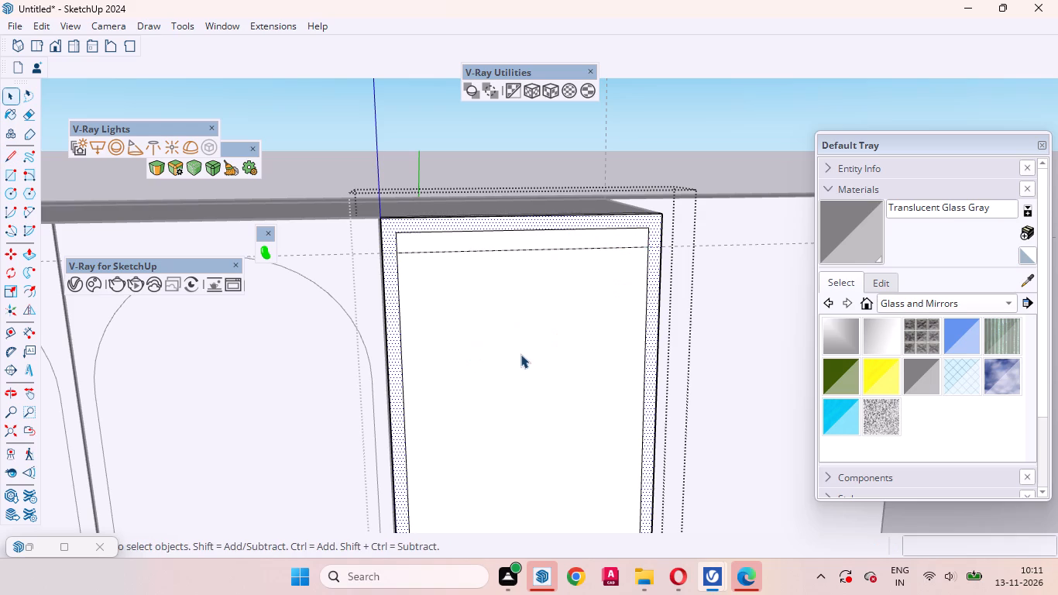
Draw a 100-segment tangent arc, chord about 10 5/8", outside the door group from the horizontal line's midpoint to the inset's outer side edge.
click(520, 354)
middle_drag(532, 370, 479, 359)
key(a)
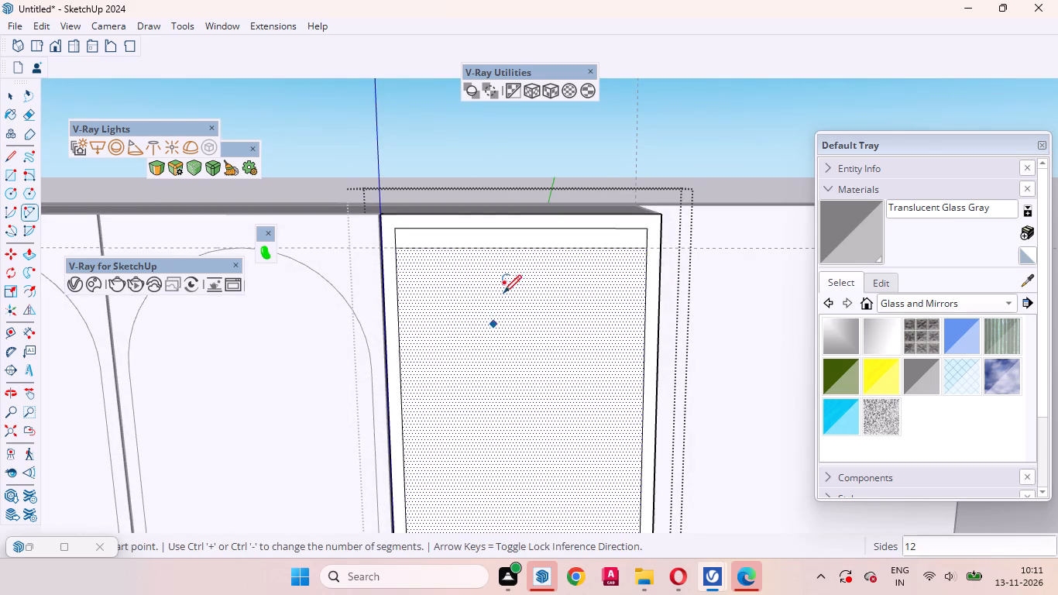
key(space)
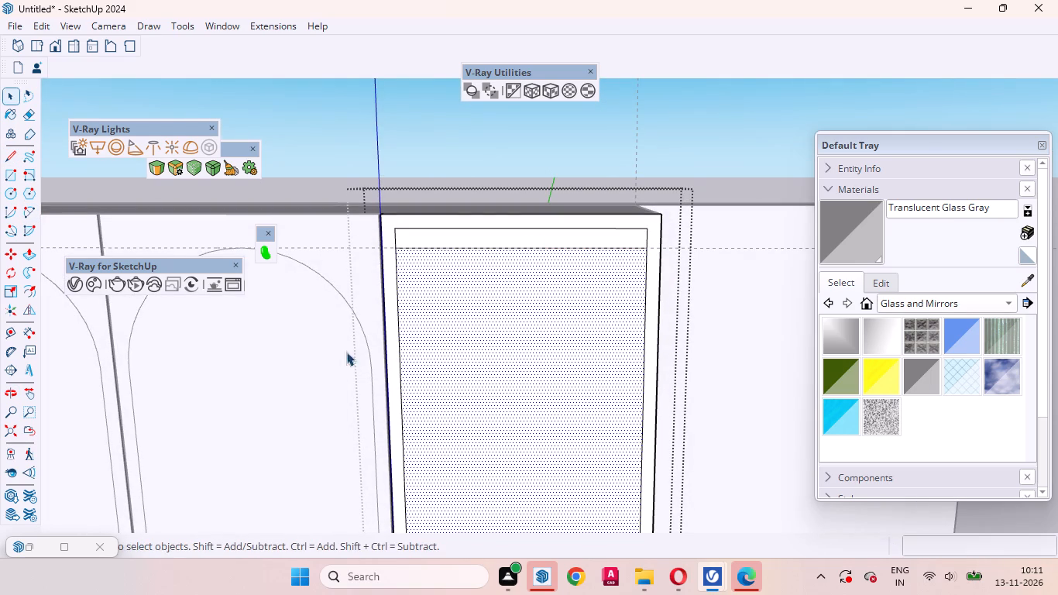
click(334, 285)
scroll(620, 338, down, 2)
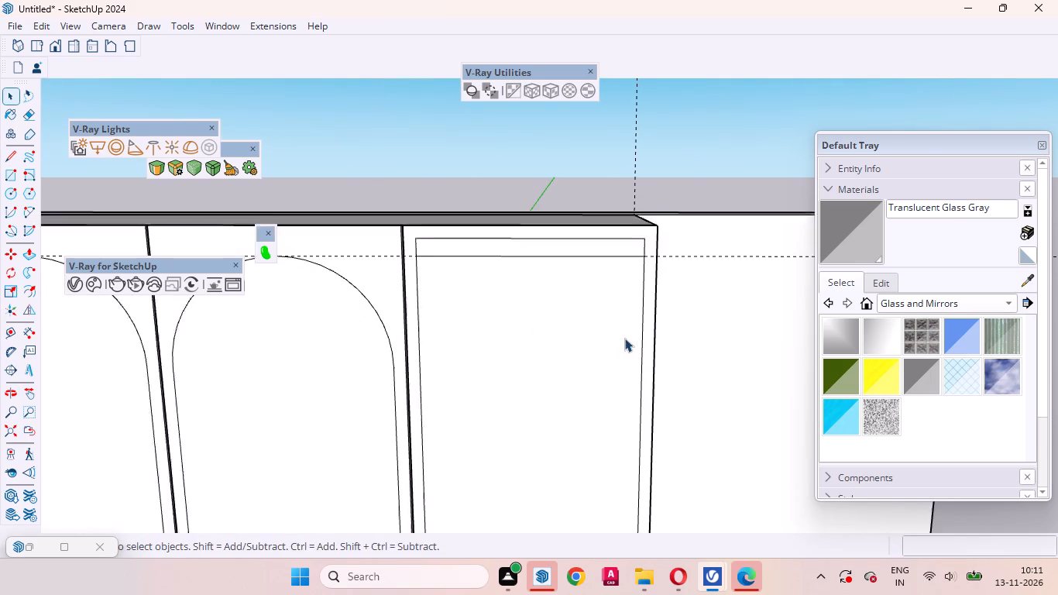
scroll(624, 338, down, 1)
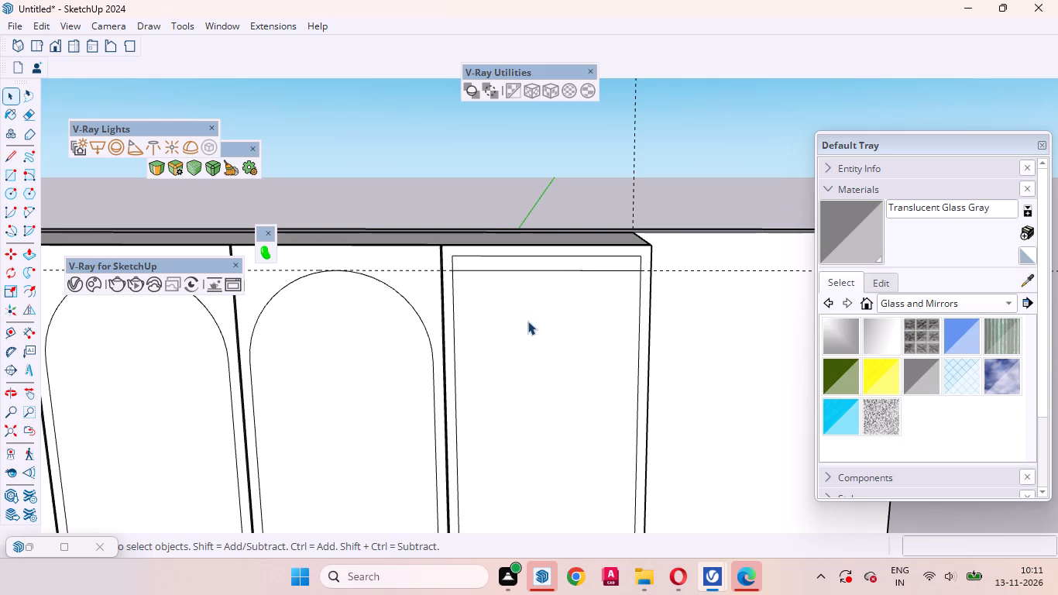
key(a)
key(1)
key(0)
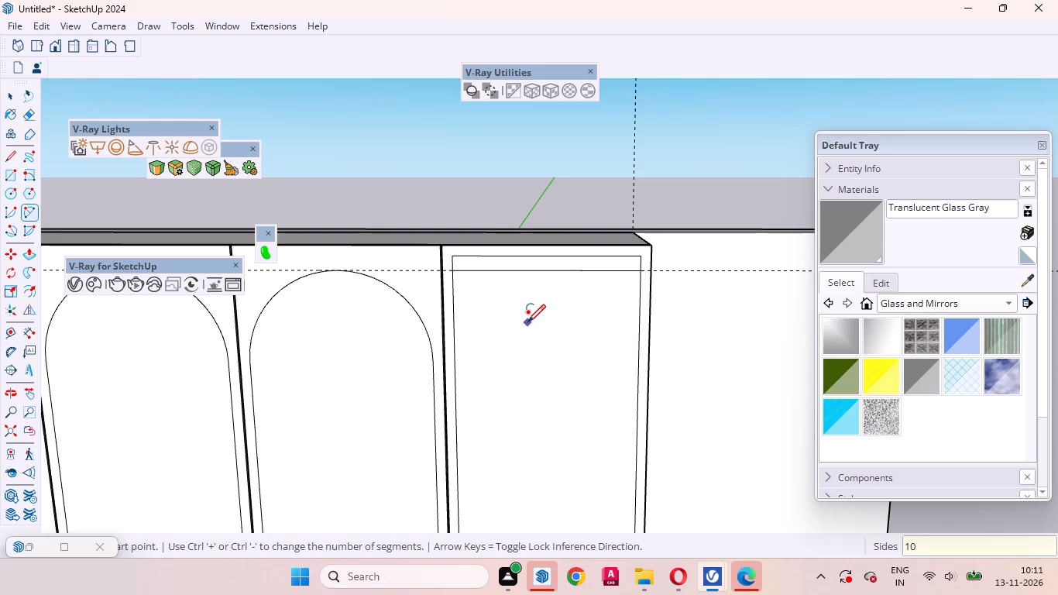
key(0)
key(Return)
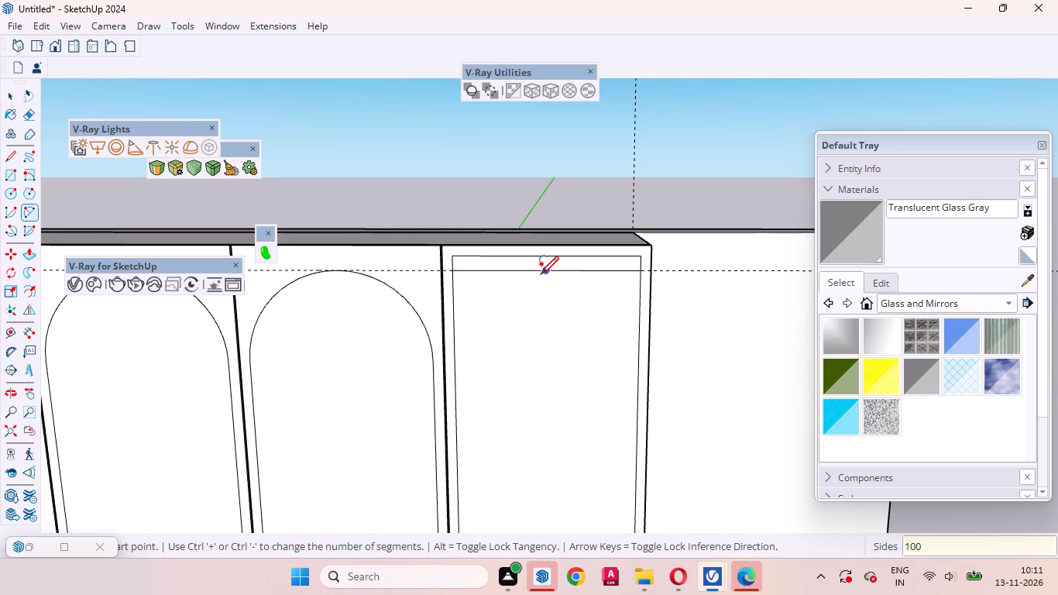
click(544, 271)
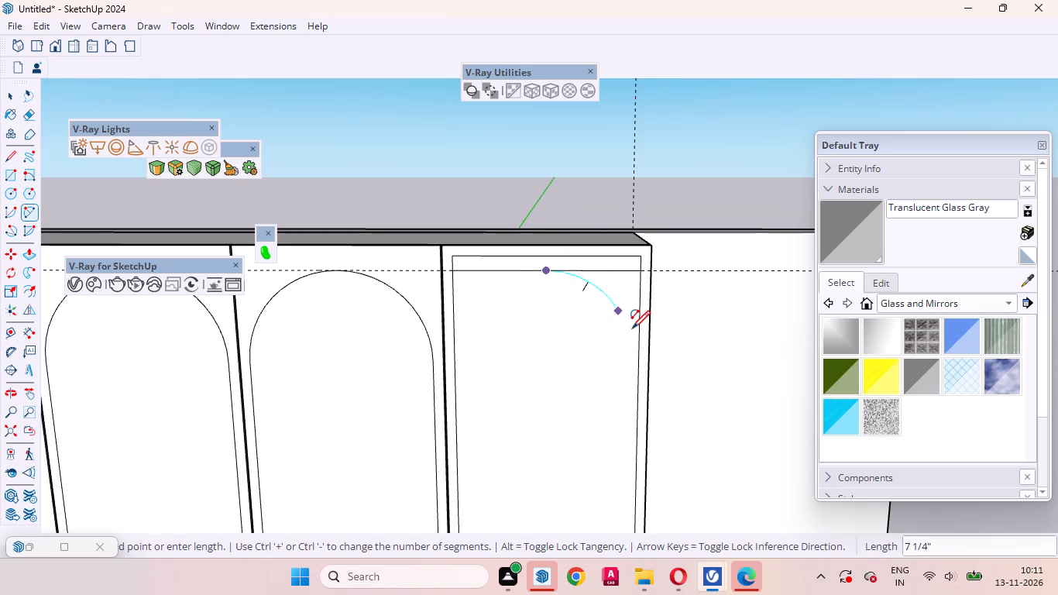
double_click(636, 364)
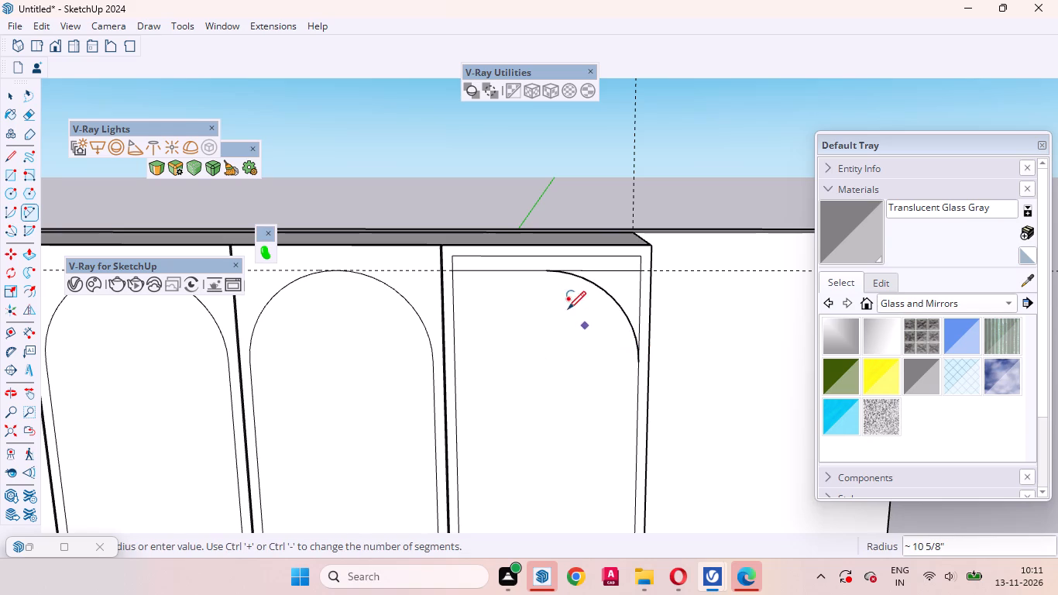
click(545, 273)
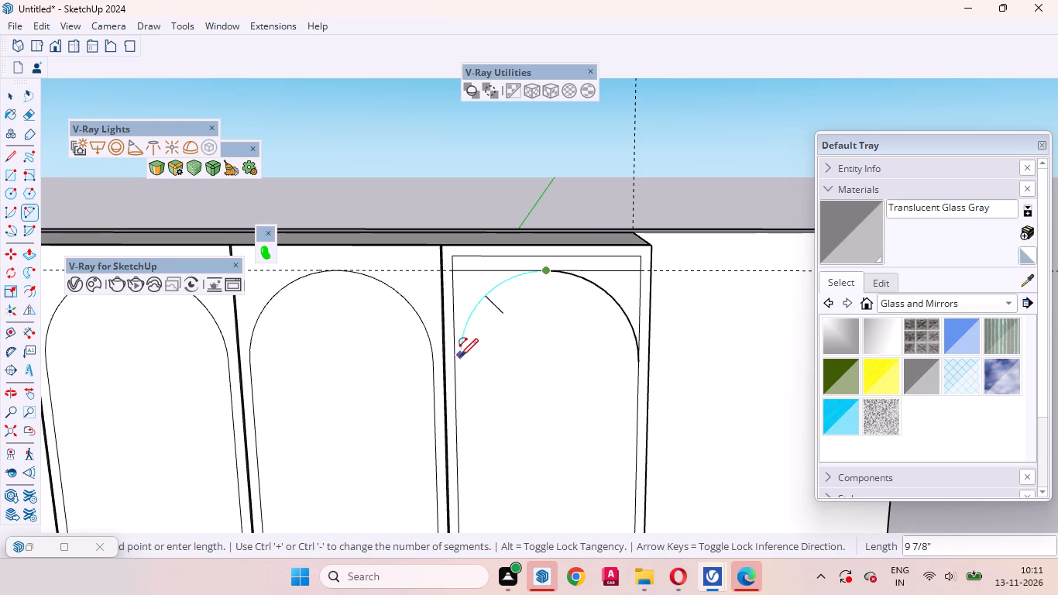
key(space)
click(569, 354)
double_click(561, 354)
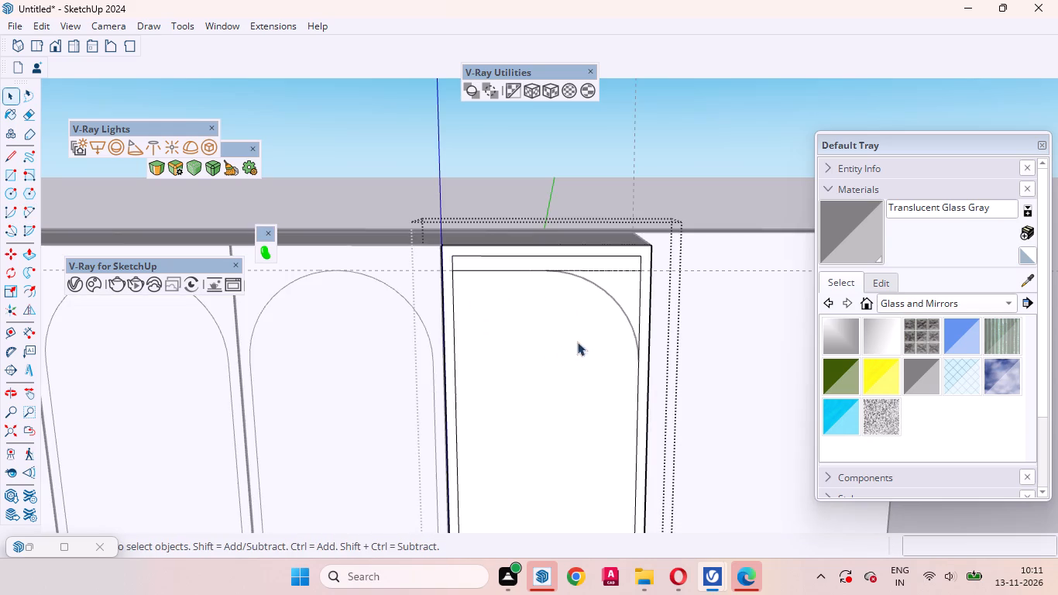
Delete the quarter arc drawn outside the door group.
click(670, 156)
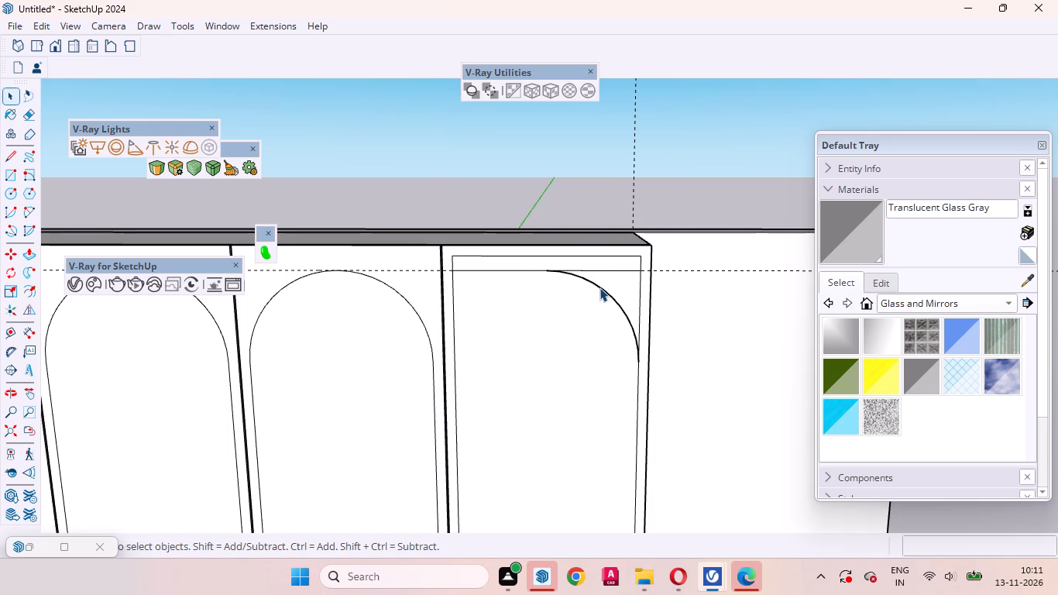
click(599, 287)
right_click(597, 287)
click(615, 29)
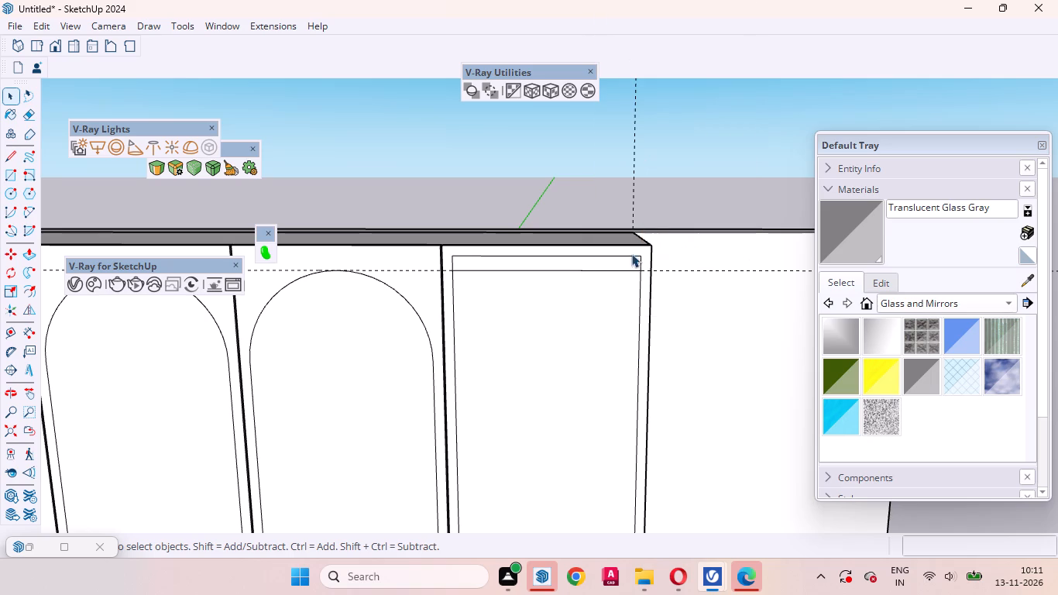
Inside the door group, draw two 100-segment tangent arcs, chords about 10 5/8", from the horizontal line's midpoint to both inset sides.
double_click(536, 364)
click(536, 364)
scroll(564, 380, up, 2)
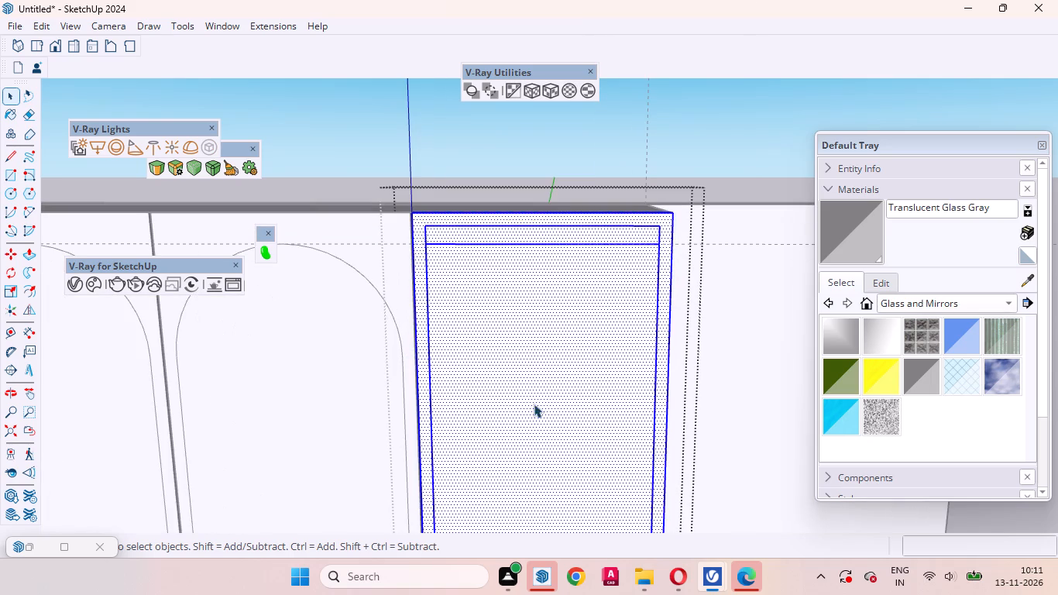
key(a)
key(1)
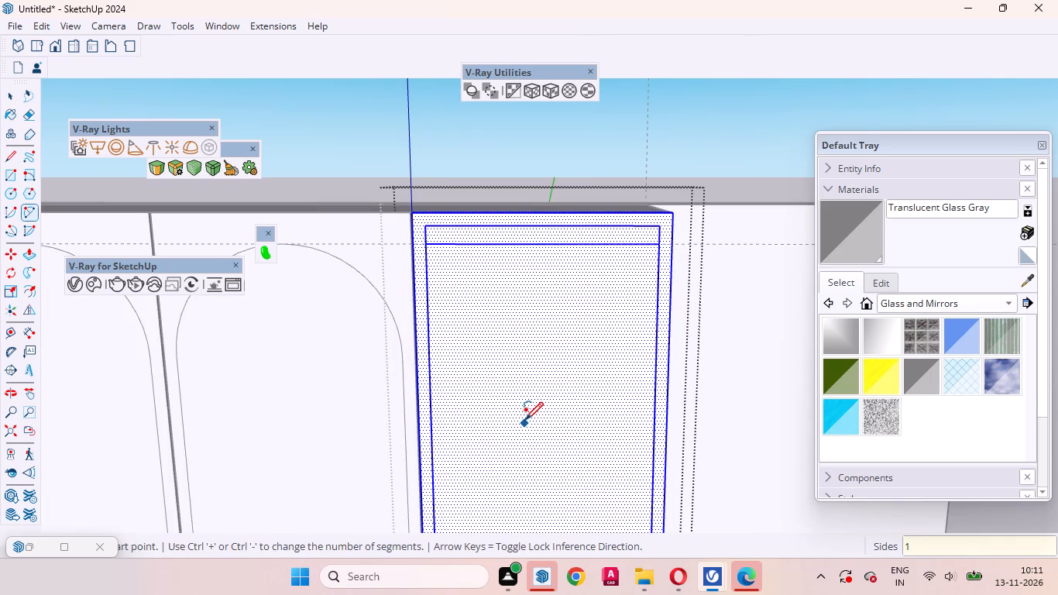
text(00)
key(Return)
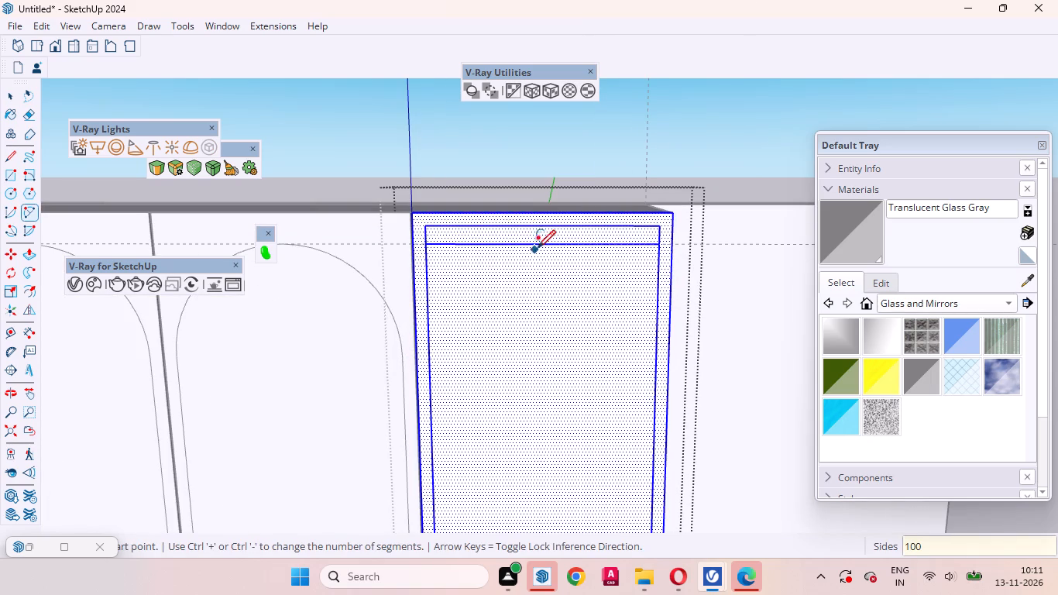
click(546, 246)
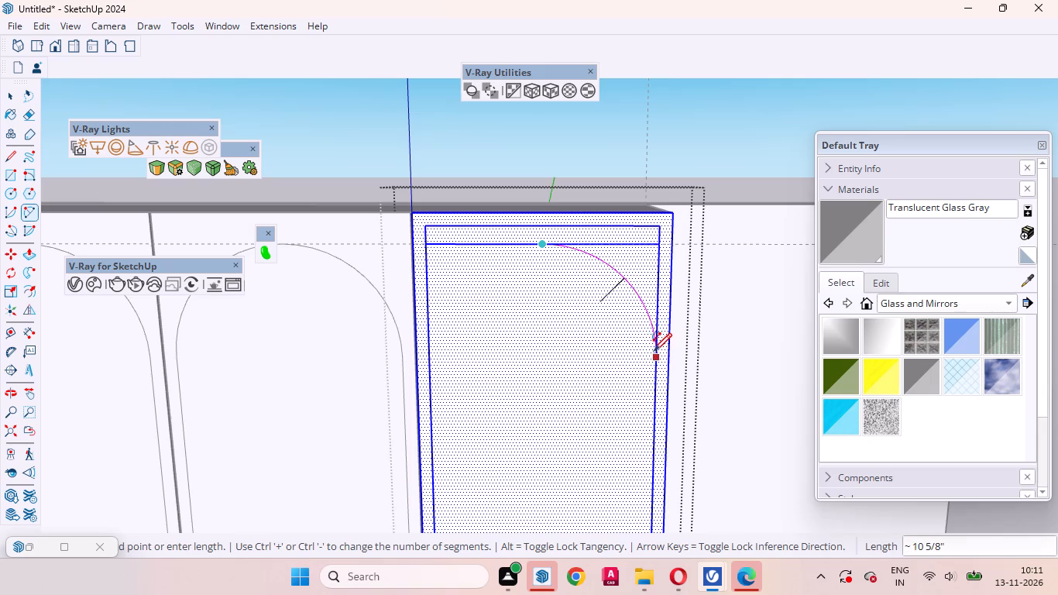
double_click(654, 356)
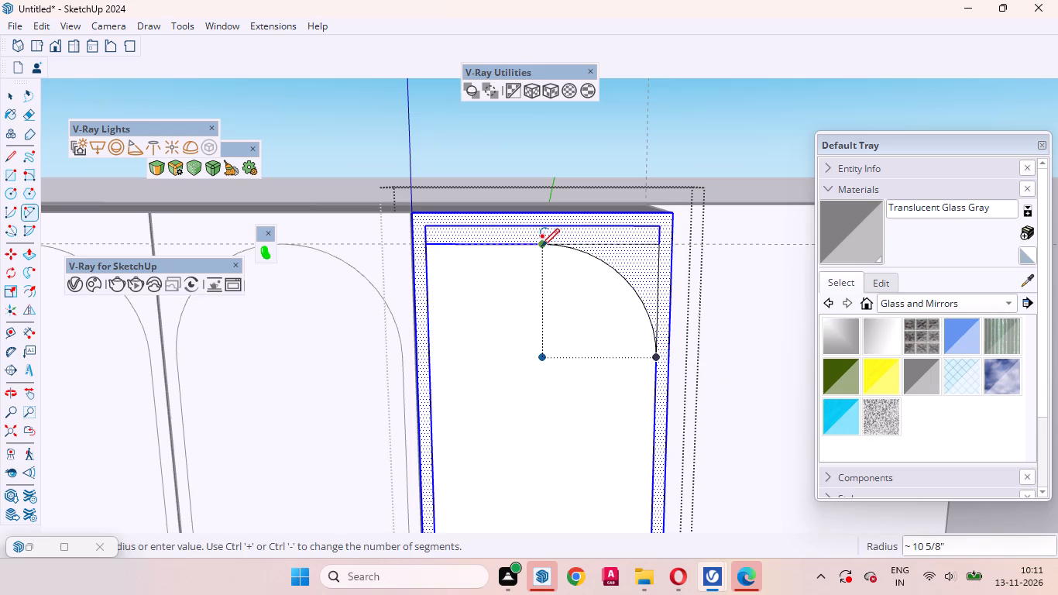
click(541, 246)
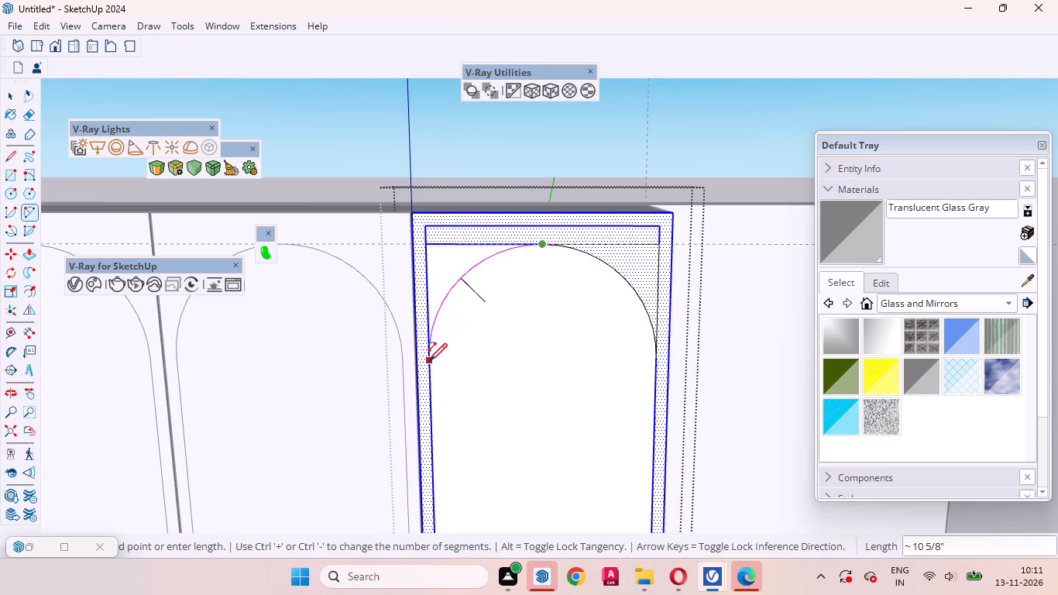
double_click(429, 361)
key(space)
Compare the new door's arched panel with the arch on the adjacent door.
scroll(579, 238, down, 1)
scroll(586, 233, up, 1)
scroll(459, 367, up, 8)
click(555, 388)
scroll(536, 335, down, 15)
scroll(562, 299, up, 13)
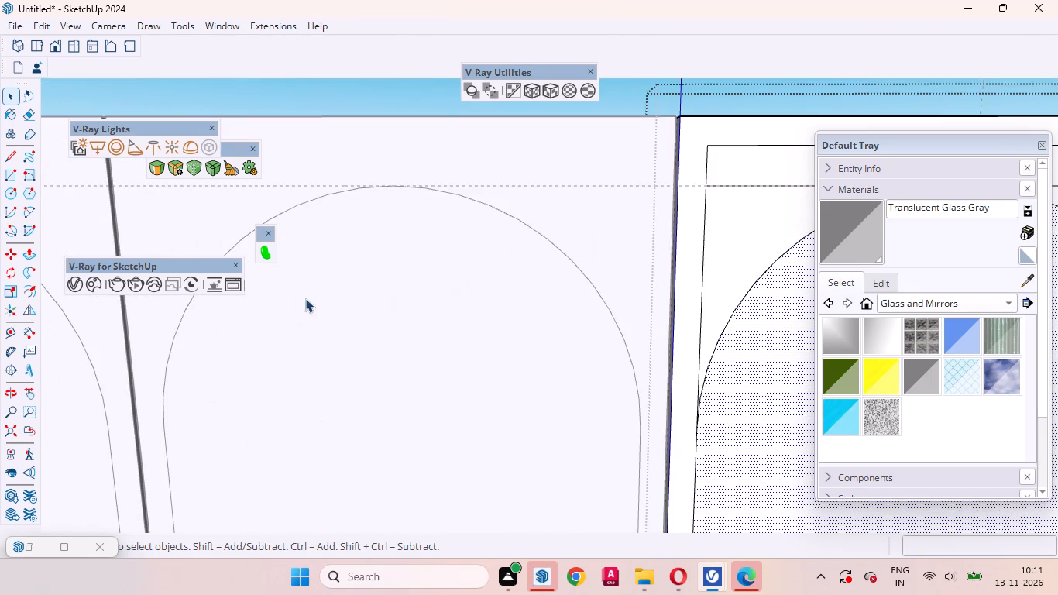
scroll(266, 311, down, 3)
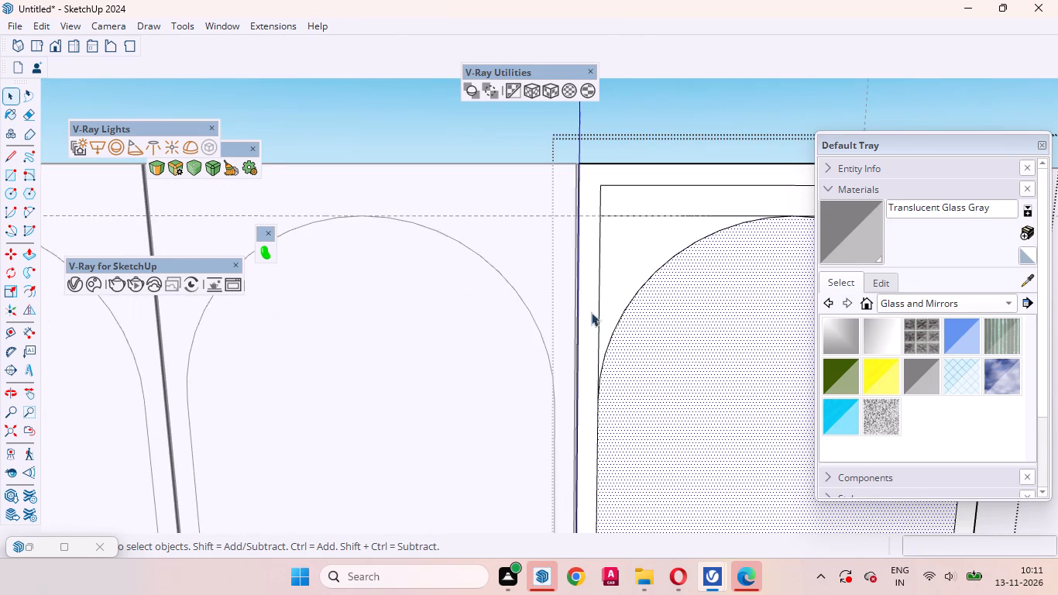
scroll(610, 300, down, 4)
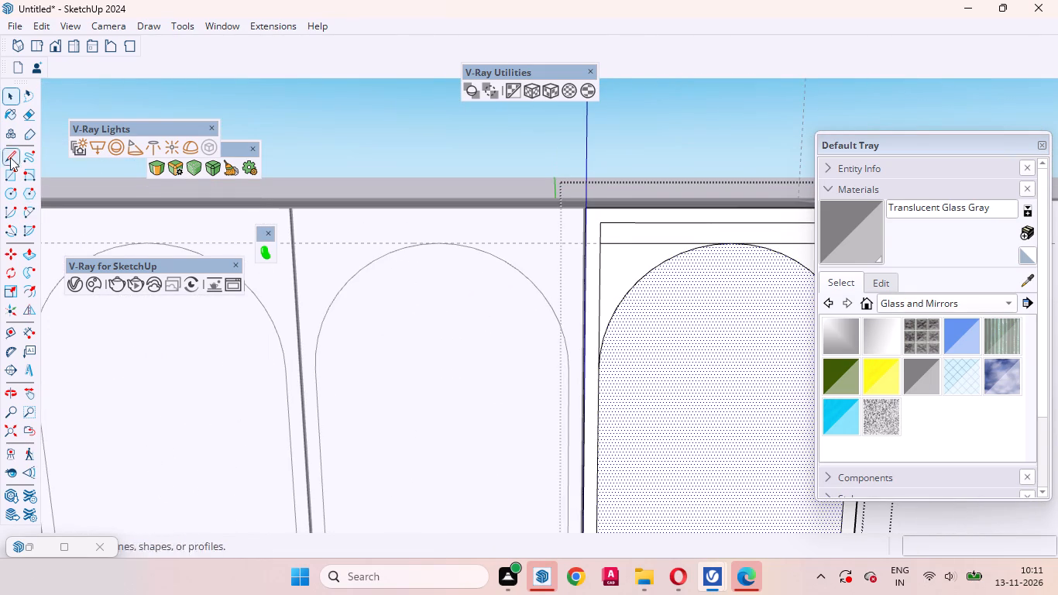
Erase the leftover inset edges and horizontal line segments above the arch on the new door.
click(33, 117)
scroll(618, 229, up, 9)
drag(618, 234, 618, 240)
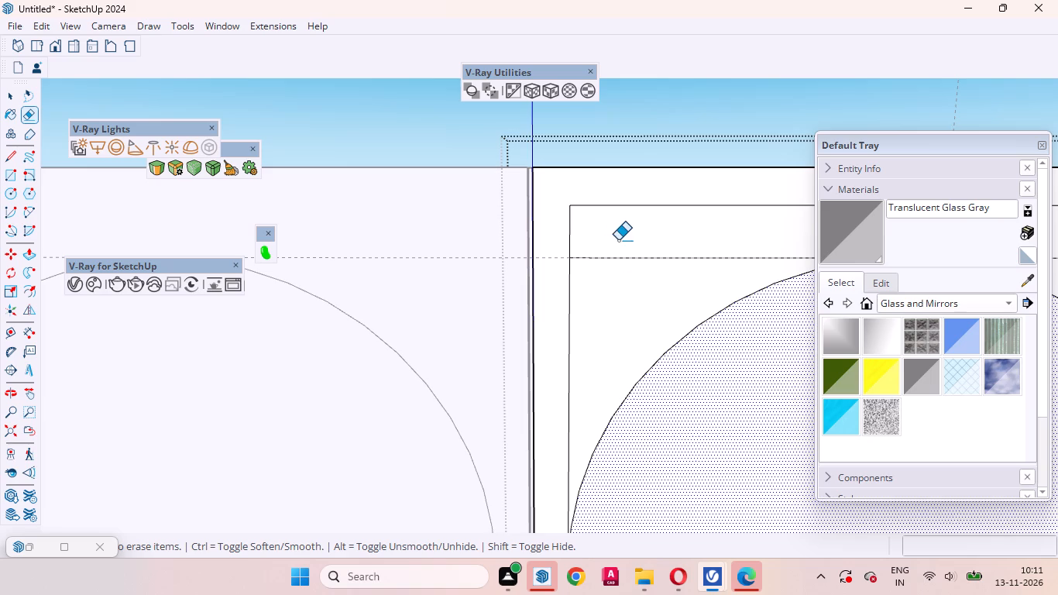
drag(618, 240, 615, 273)
drag(614, 287, 548, 292)
drag(596, 195, 599, 280)
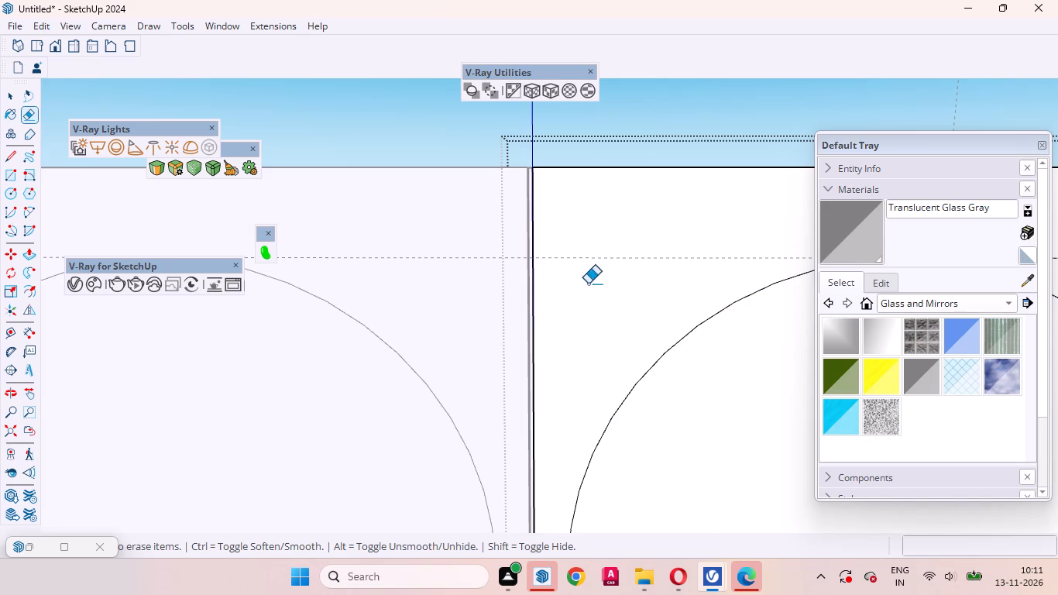
scroll(575, 293, down, 12)
scroll(776, 277, up, 6)
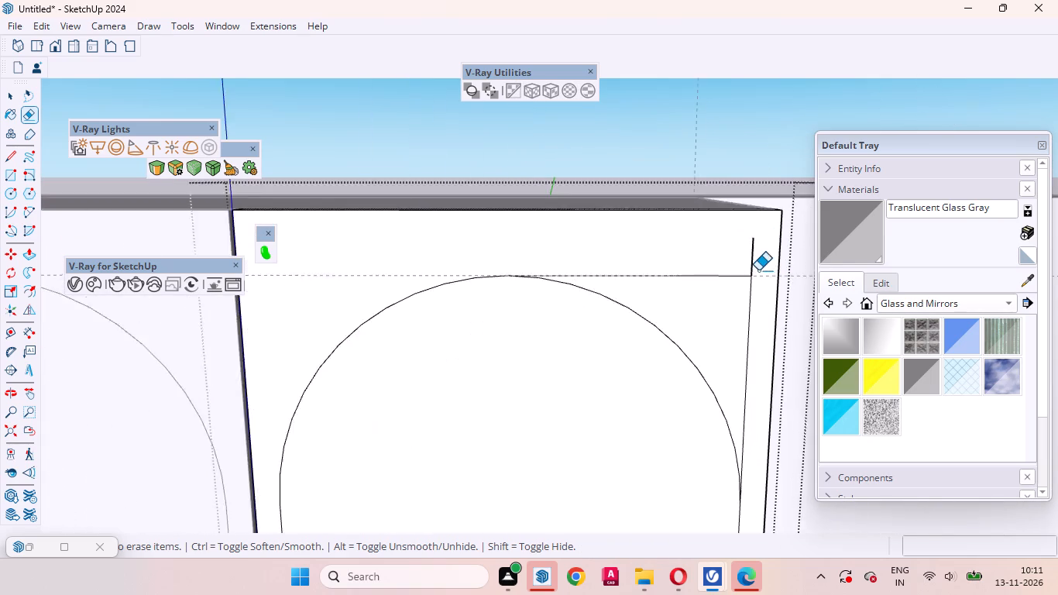
scroll(758, 270, up, 4)
drag(759, 263, 759, 304)
scroll(743, 328, down, 2)
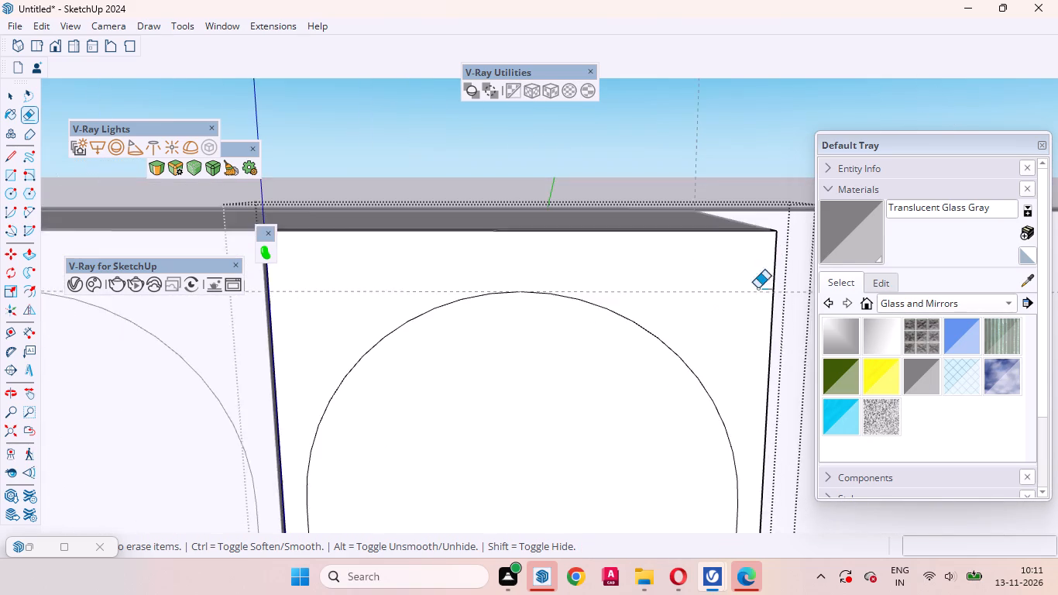
scroll(757, 288, down, 3)
scroll(761, 257, up, 1)
scroll(762, 257, down, 17)
key(space)
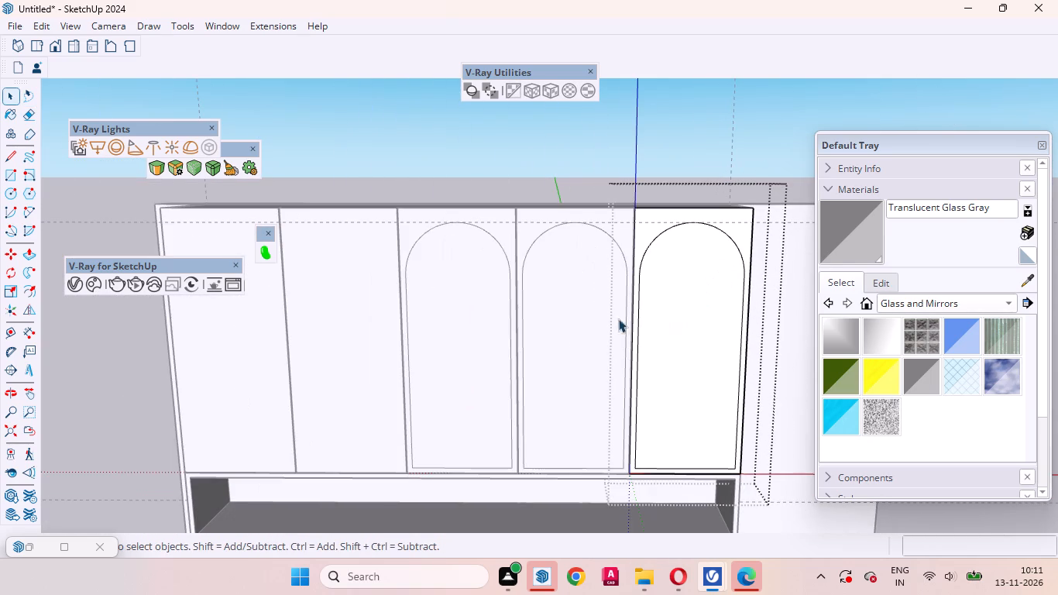
Inside the middle arched door's group, erase the arch curve at the top of its panel outline.
click(593, 318)
double_click(579, 318)
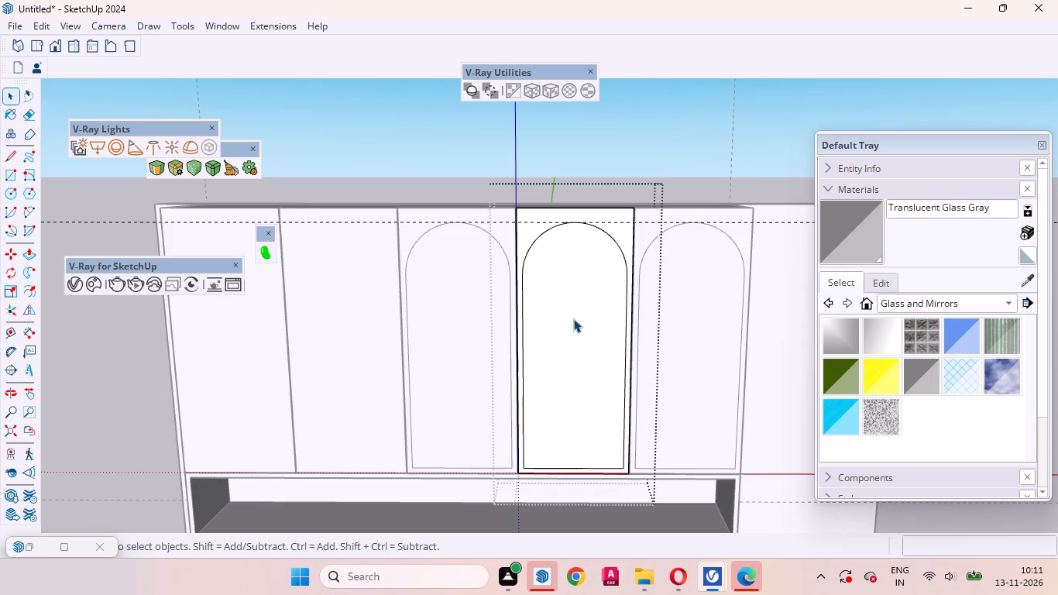
click(573, 318)
scroll(554, 225, up, 7)
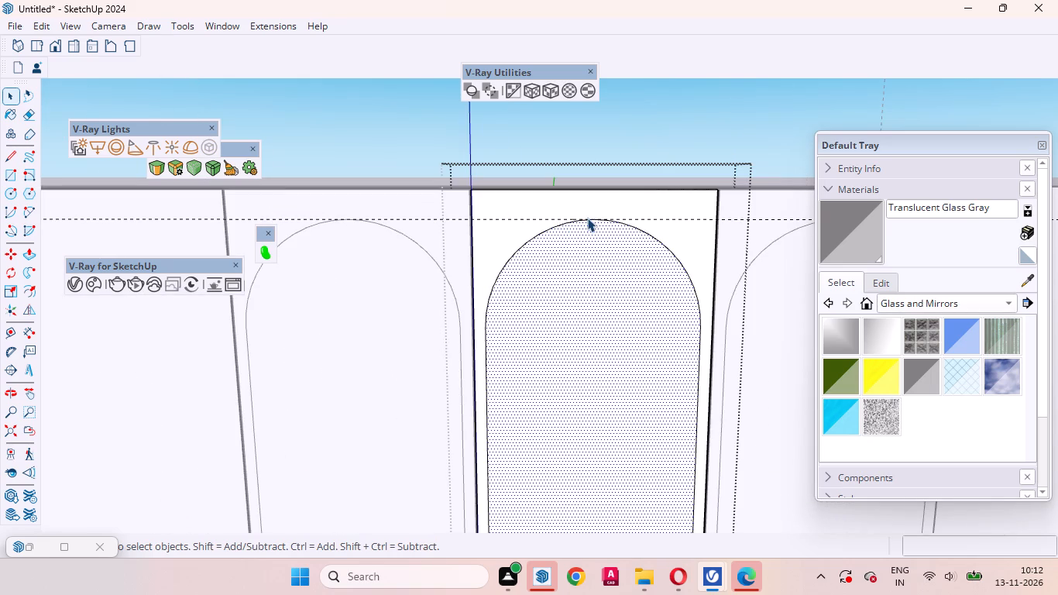
click(587, 220)
click(583, 220)
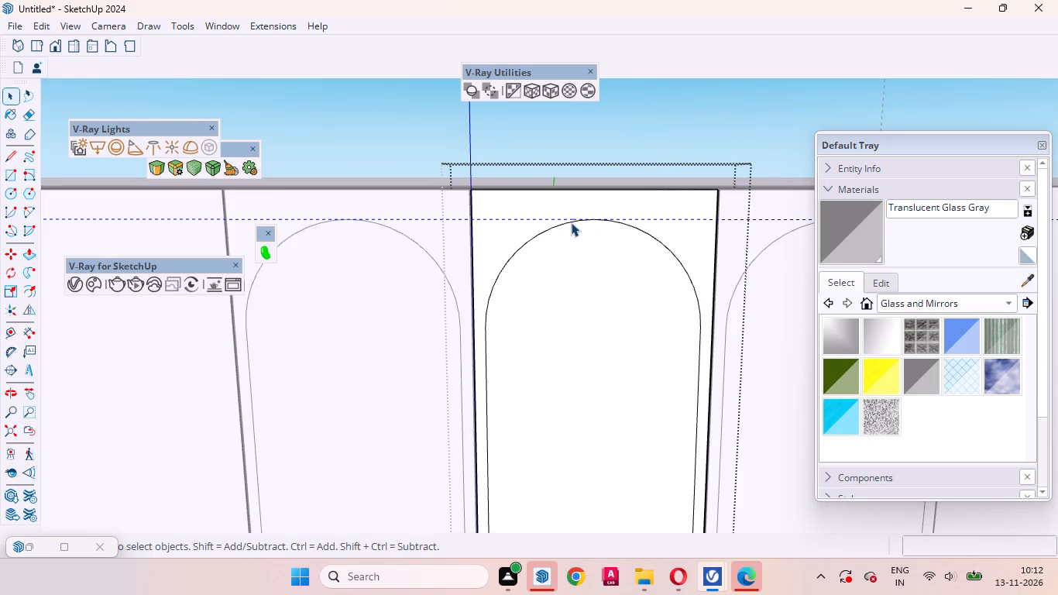
click(565, 223)
right_click(565, 223)
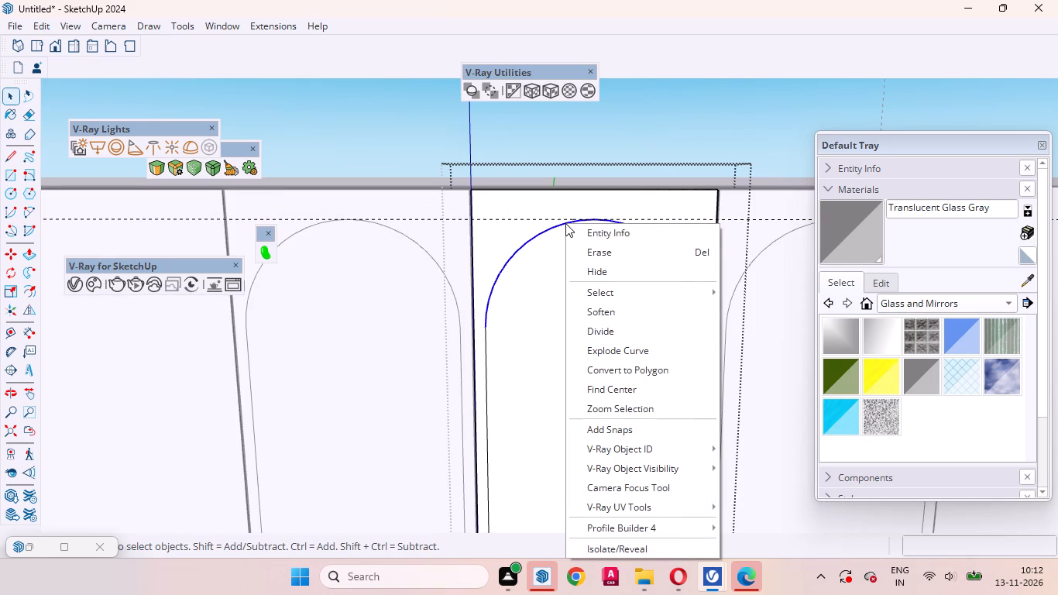
click(608, 255)
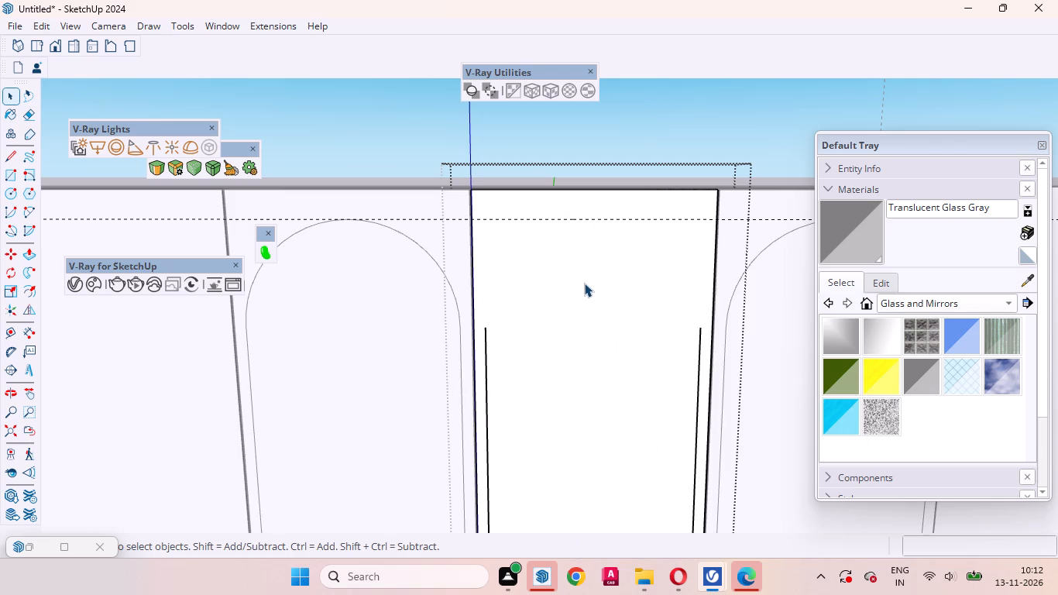
Draw a horizontal line along the guide across the full width of the middle arched door.
key(l)
click(472, 217)
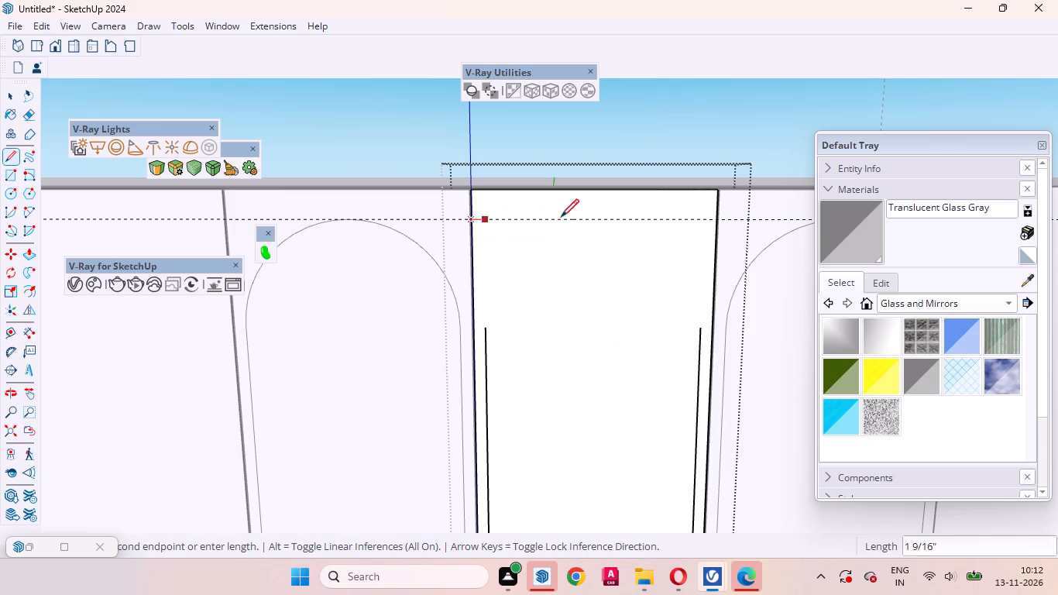
click(717, 215)
key(space)
click(610, 308)
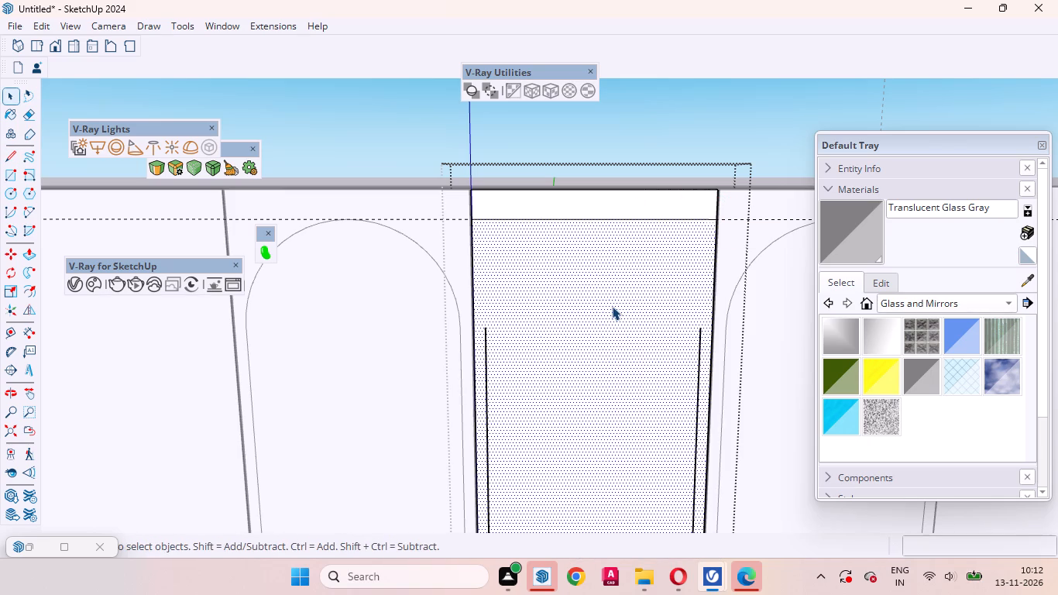
Draw two 100-segment tangent arcs, chords about 10 5/8", from the line's midpoint to the tops of the middle door's inset sides.
key(a)
text(100)
key(Return)
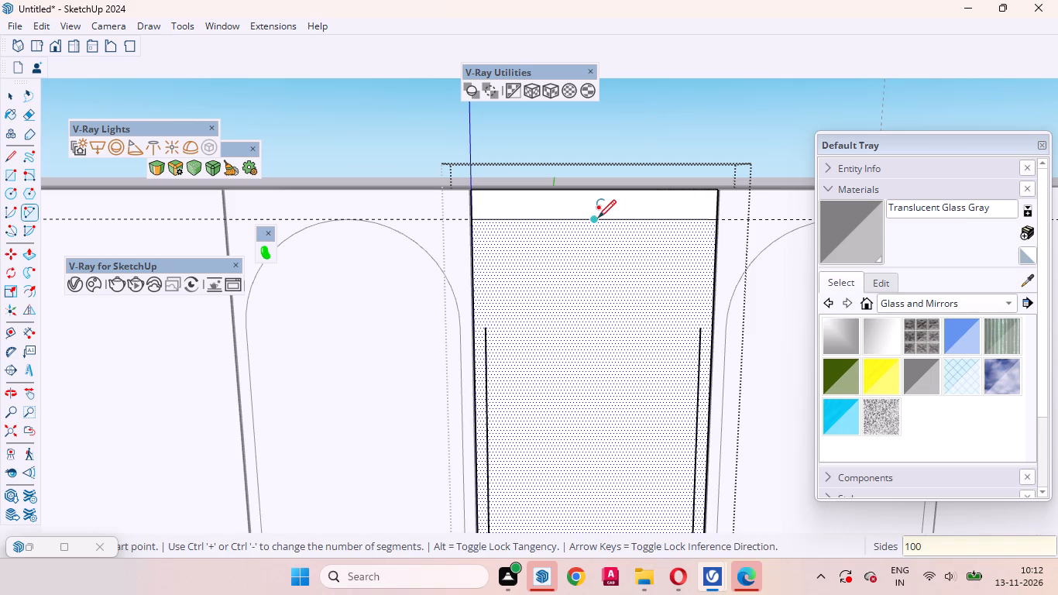
click(593, 218)
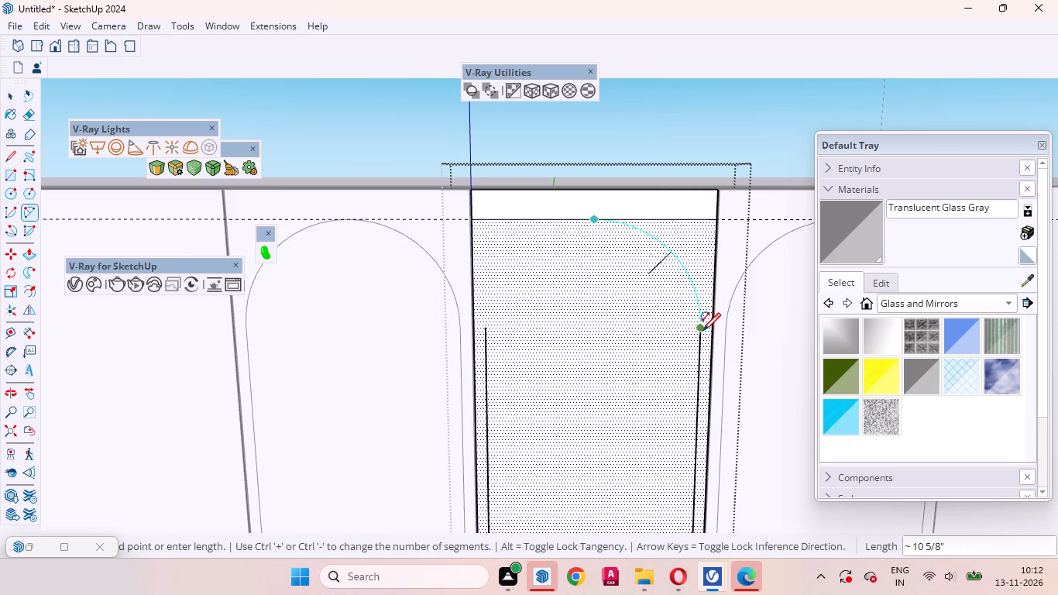
double_click(702, 331)
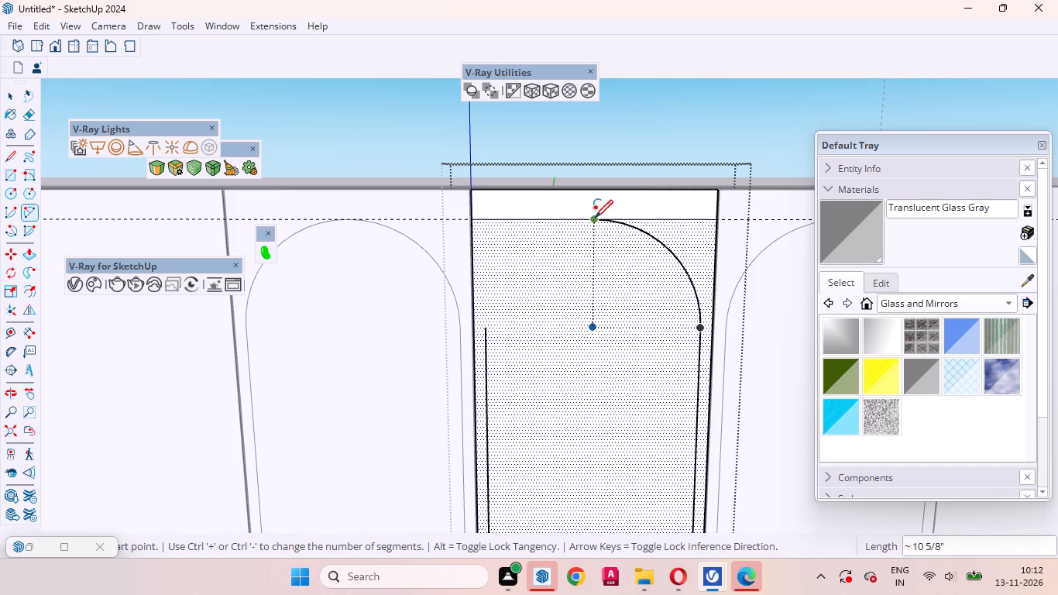
click(595, 218)
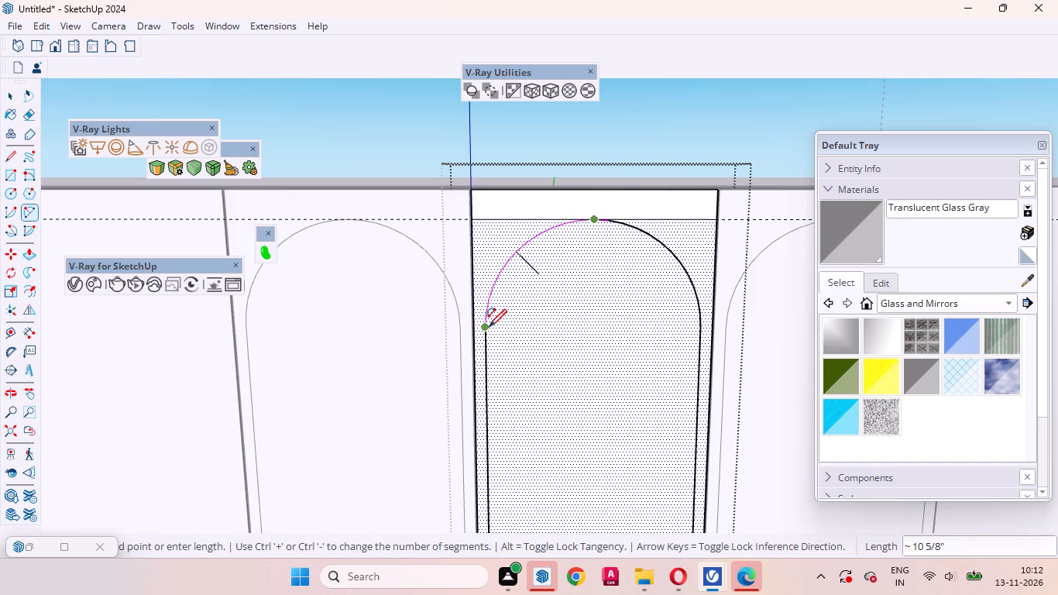
double_click(489, 328)
key(space)
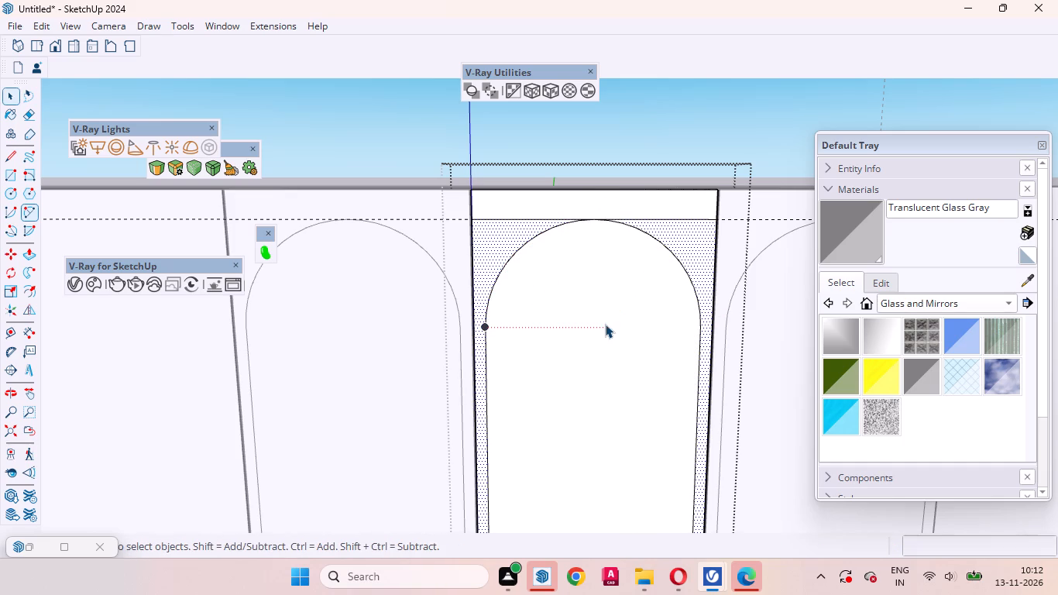
click(605, 324)
scroll(723, 271, down, 10)
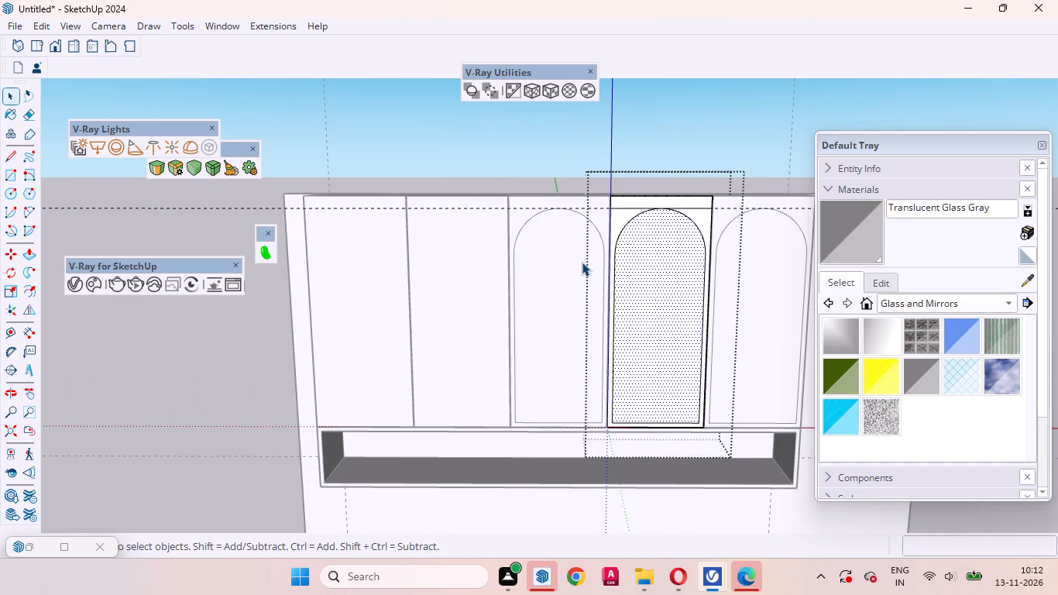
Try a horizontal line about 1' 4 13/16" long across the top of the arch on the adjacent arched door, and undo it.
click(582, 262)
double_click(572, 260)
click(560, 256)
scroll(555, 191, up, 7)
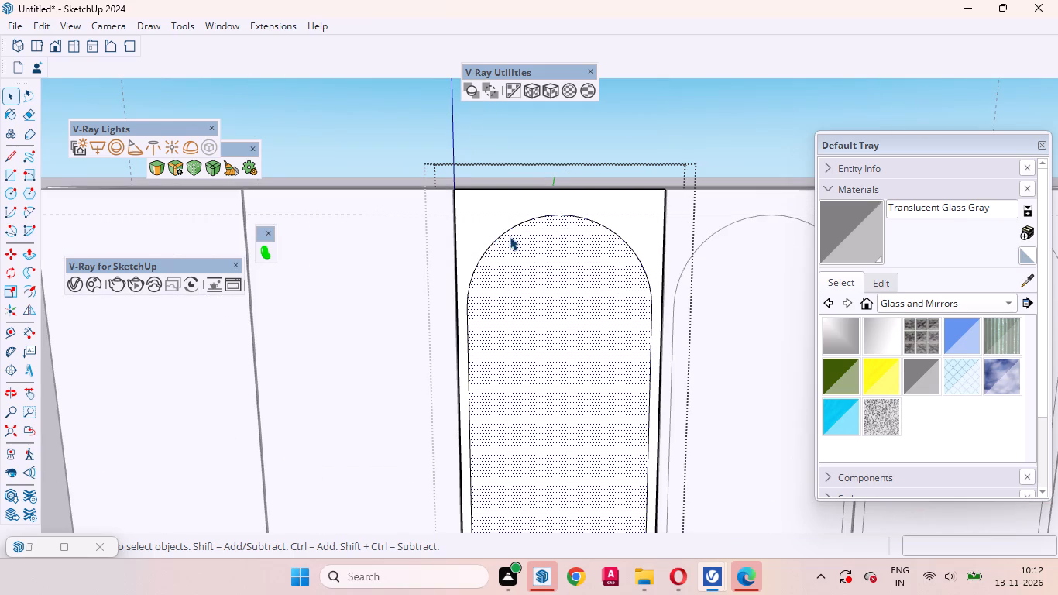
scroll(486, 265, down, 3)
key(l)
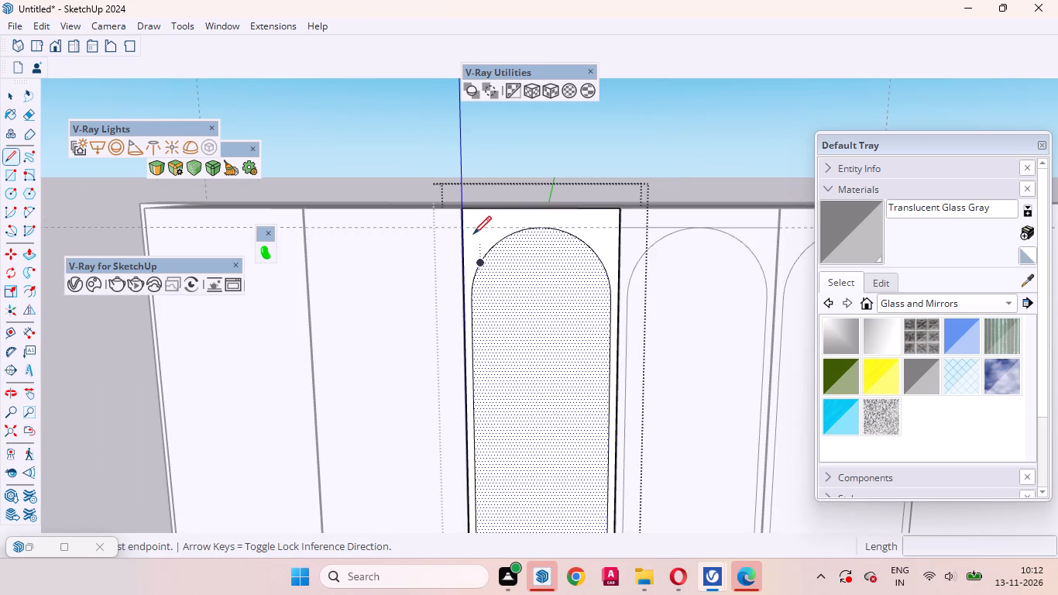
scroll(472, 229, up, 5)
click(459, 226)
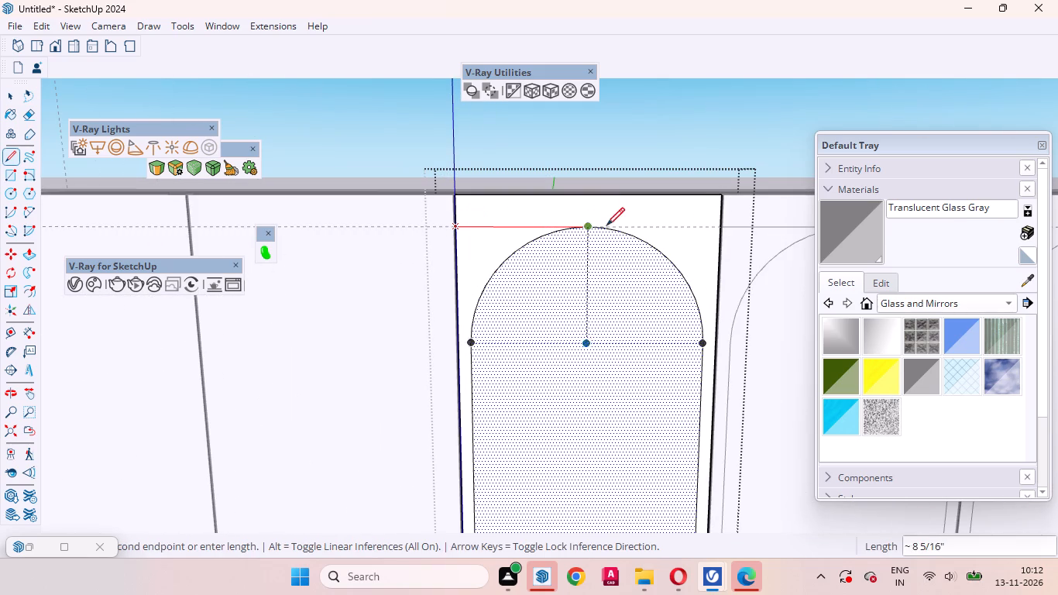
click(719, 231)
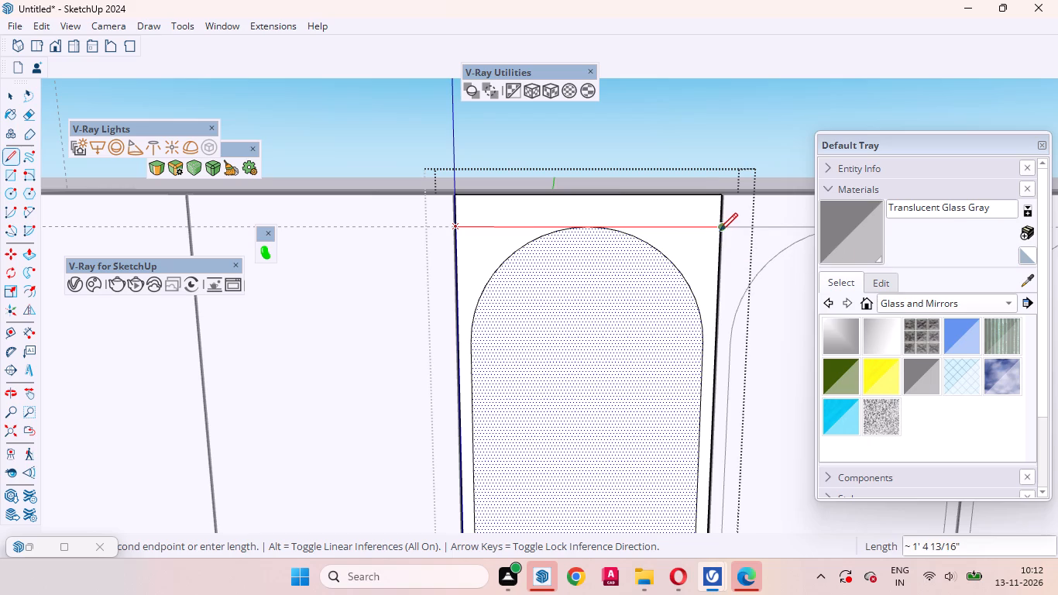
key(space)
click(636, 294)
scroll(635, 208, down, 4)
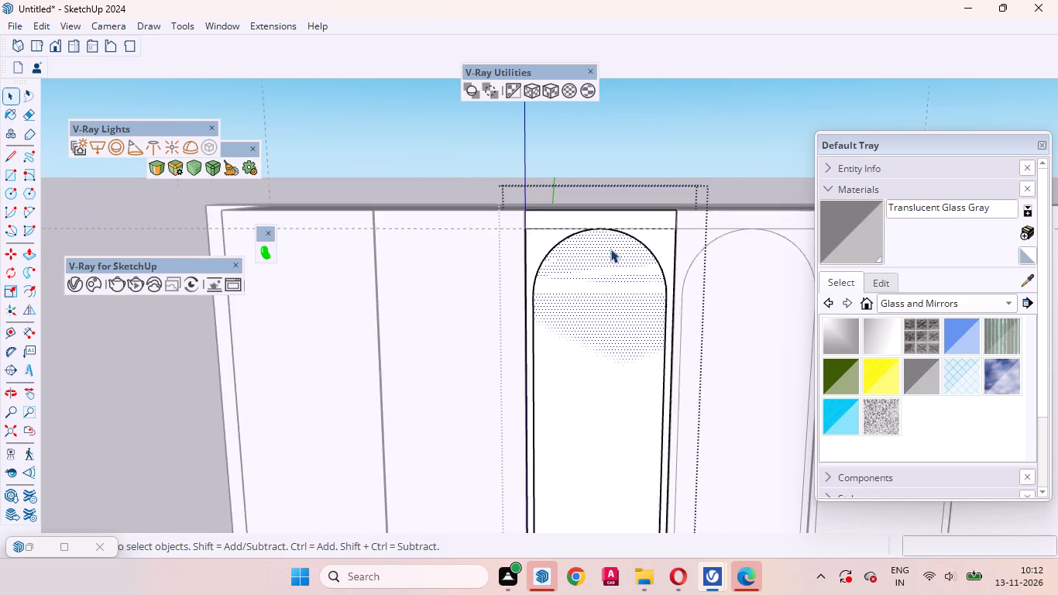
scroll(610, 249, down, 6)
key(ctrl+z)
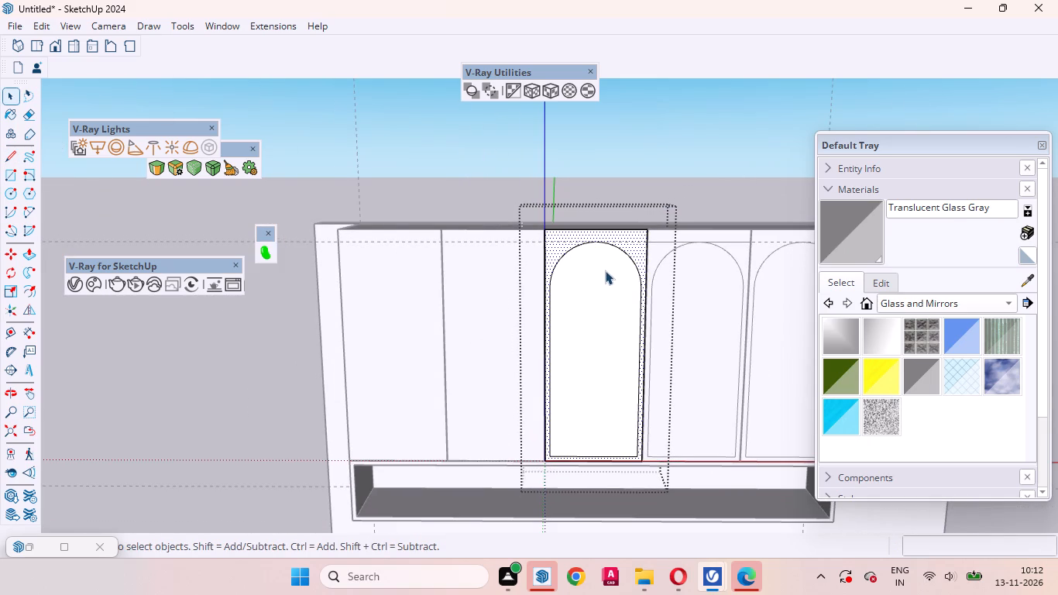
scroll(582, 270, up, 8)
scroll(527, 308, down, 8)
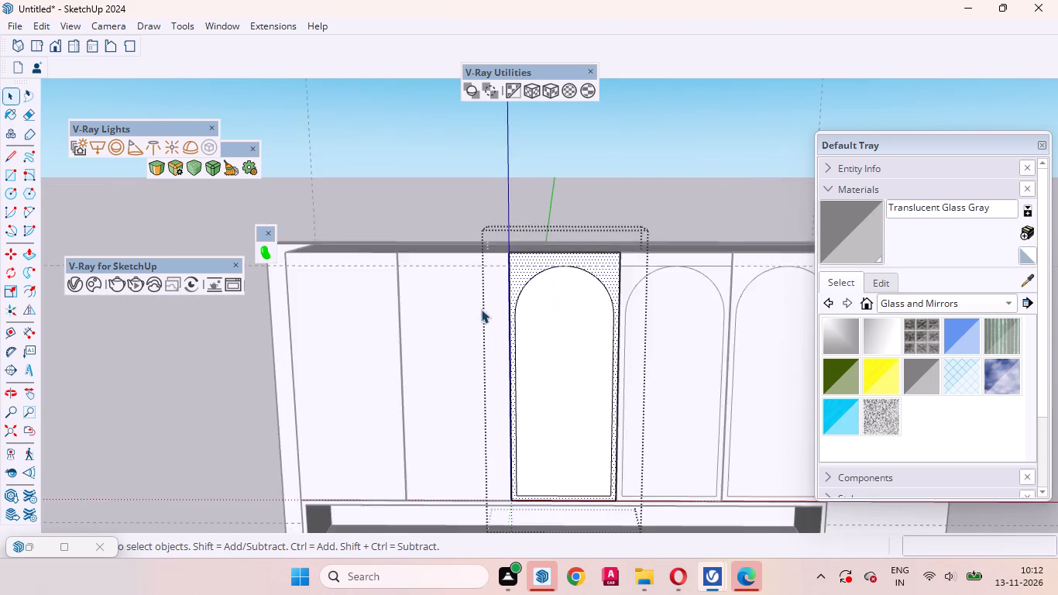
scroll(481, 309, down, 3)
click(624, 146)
Erase both horizontal line segments above the arch on the middle arched door and leave its group.
scroll(598, 284, up, 11)
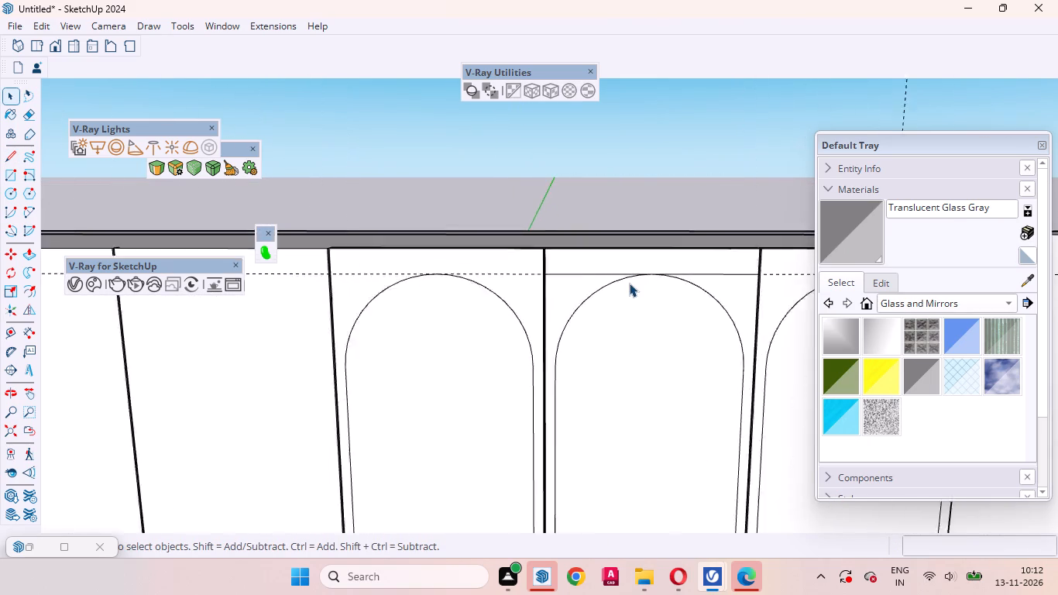
scroll(629, 283, up, 7)
scroll(497, 349, down, 12)
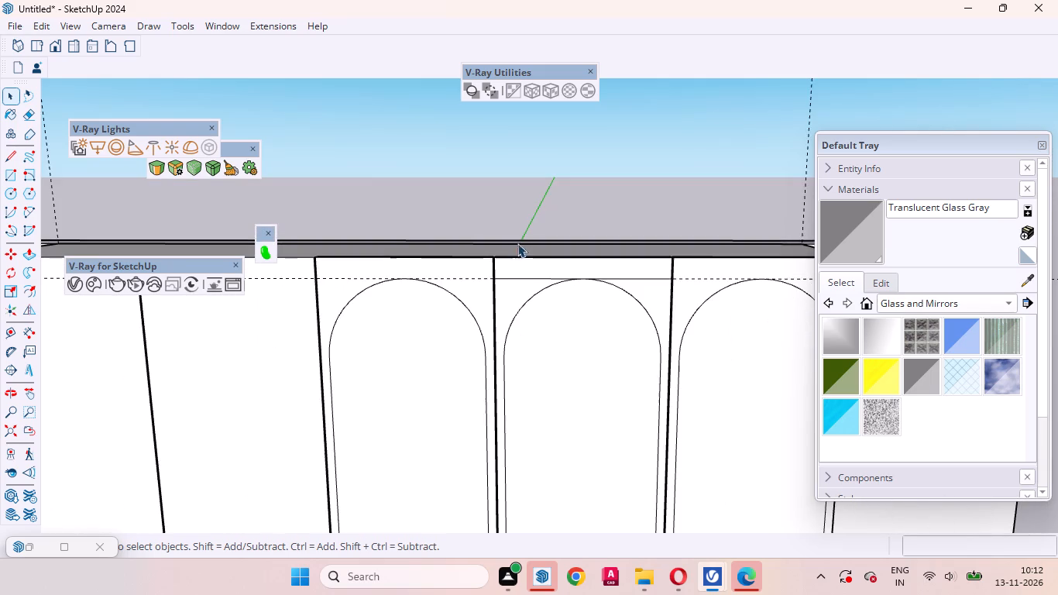
scroll(518, 271, up, 3)
click(574, 349)
double_click(565, 347)
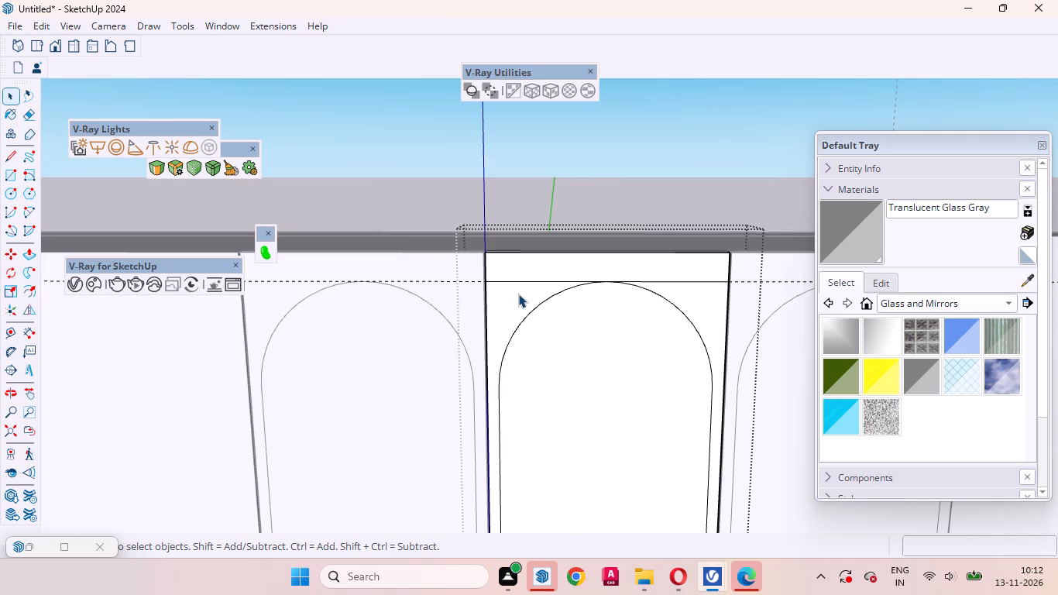
click(524, 282)
right_click(525, 280)
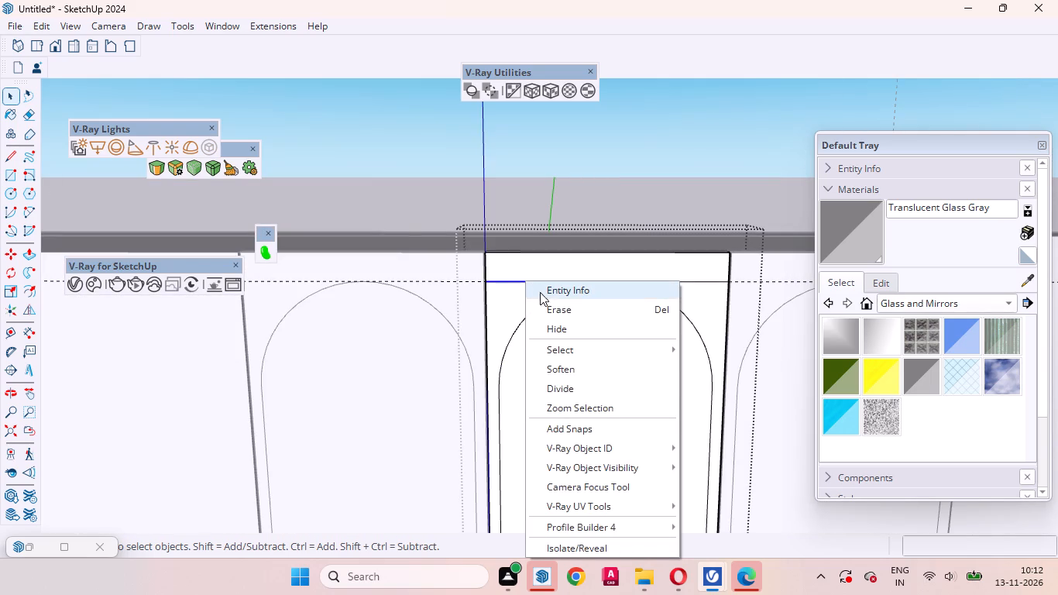
click(546, 309)
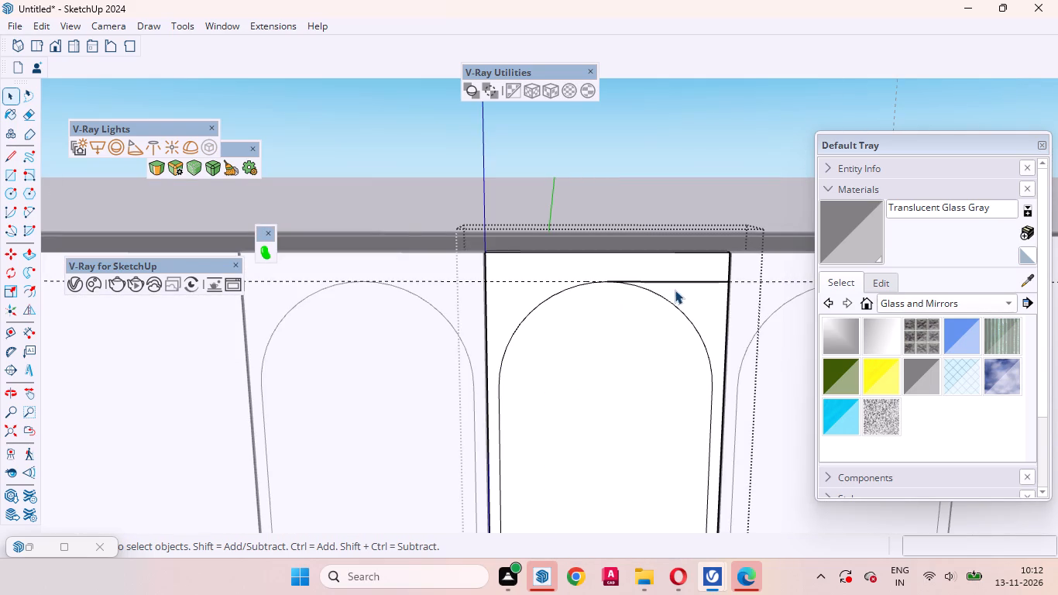
click(675, 281)
right_click(675, 281)
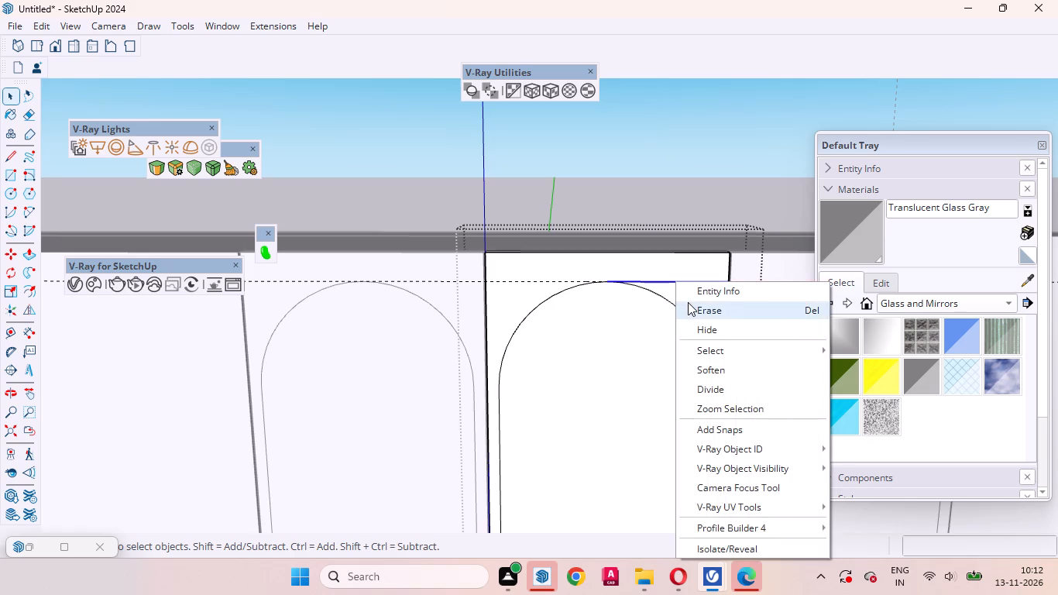
click(689, 303)
scroll(547, 297, down, 4)
click(643, 131)
scroll(554, 229, down, 4)
scroll(545, 249, up, 1)
scroll(545, 252, down, 3)
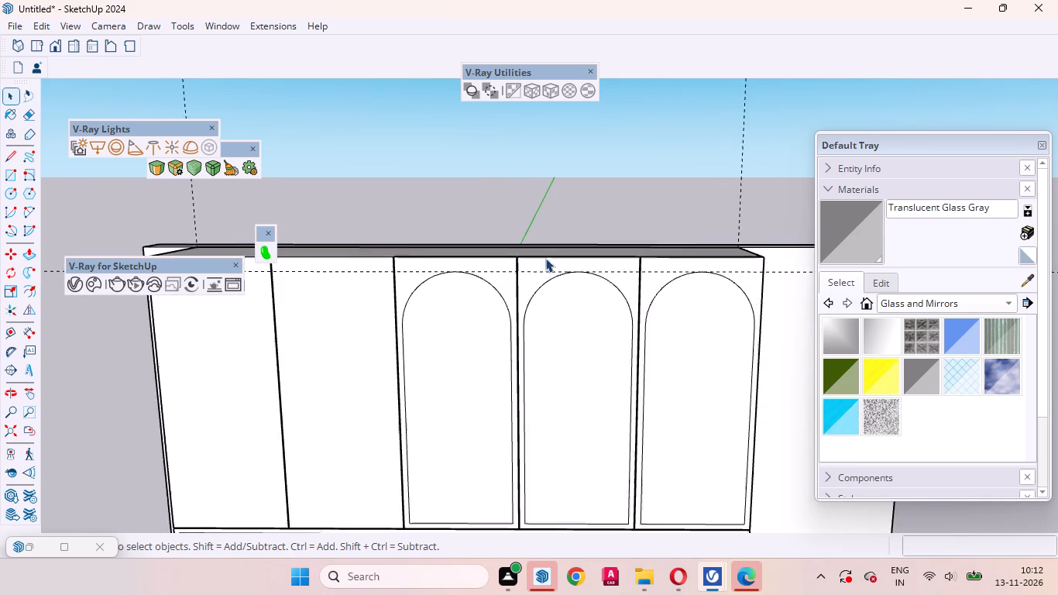
Push the arched panel face inside the middle arched door's group inward about 1 1/16".
middle_drag(639, 299, 507, 456)
scroll(561, 334, up, 4)
click(564, 362)
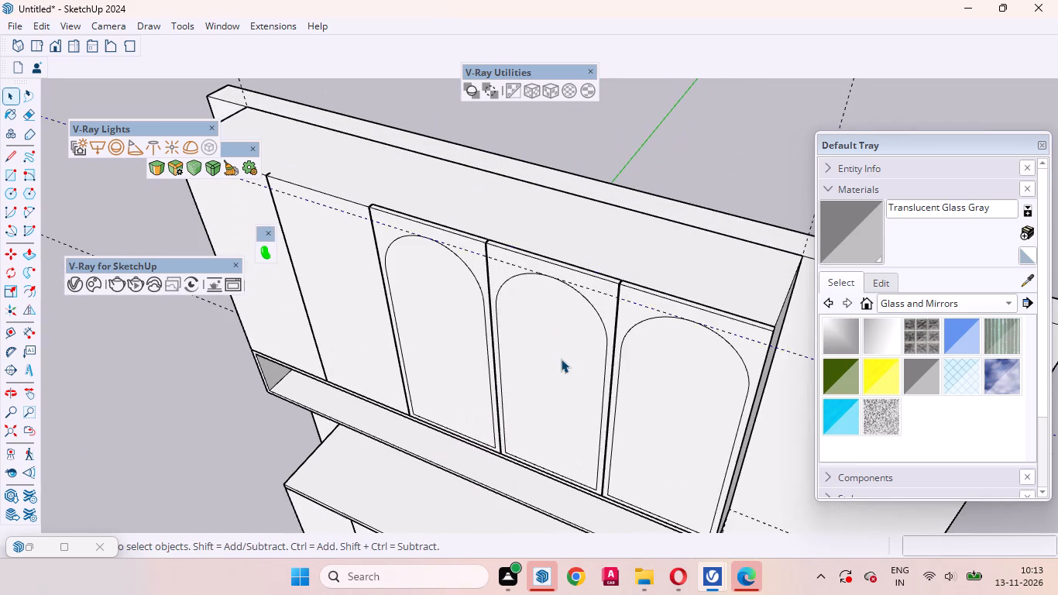
double_click(565, 375)
click(536, 379)
middle_drag(566, 401, 583, 375)
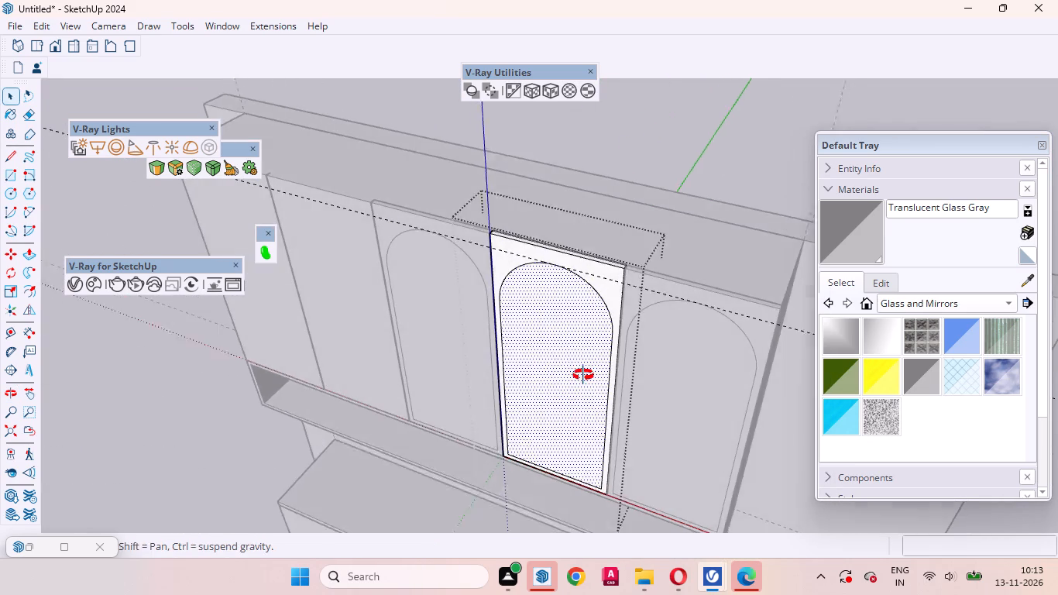
middle_drag(583, 375, 587, 370)
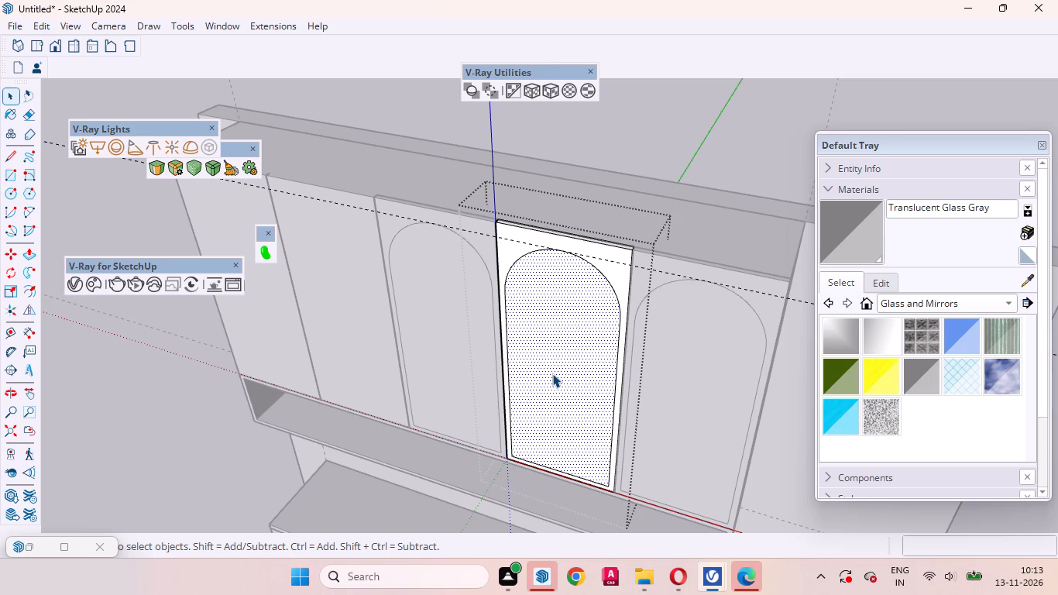
key(p)
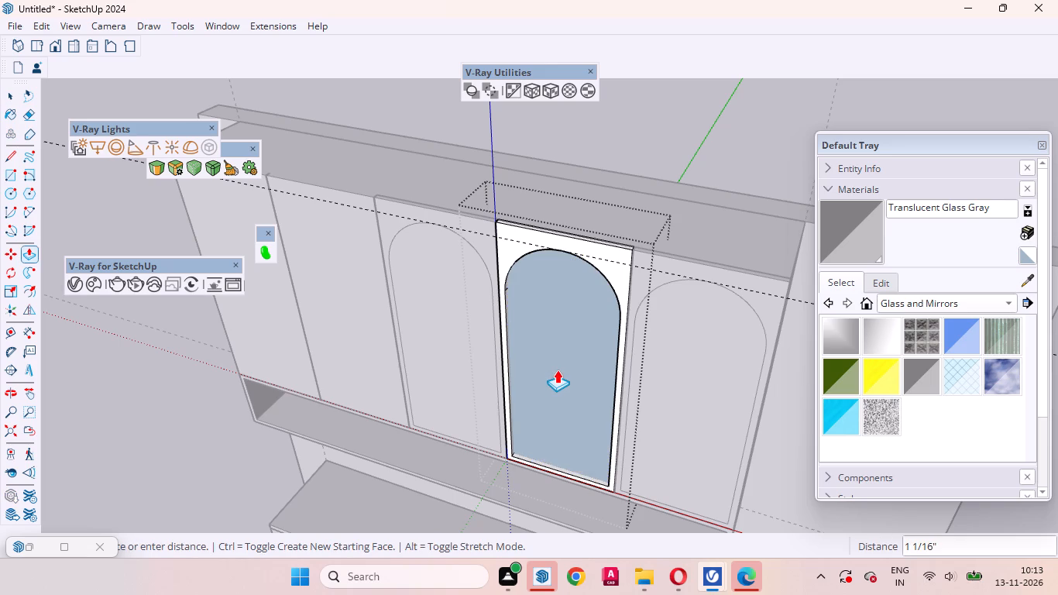
click(557, 370)
key(space)
middle_drag(572, 394, 682, 258)
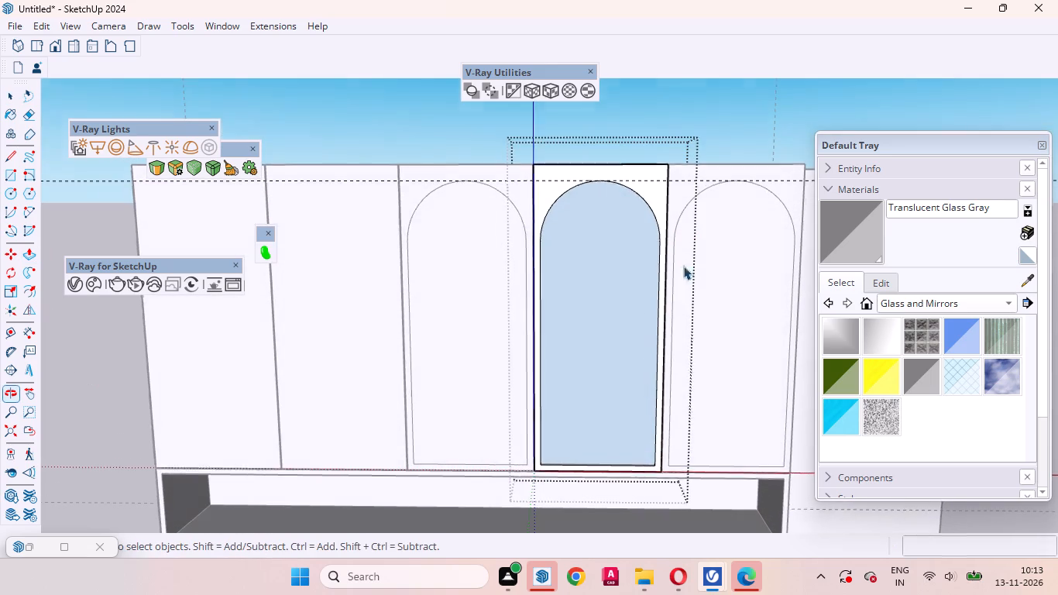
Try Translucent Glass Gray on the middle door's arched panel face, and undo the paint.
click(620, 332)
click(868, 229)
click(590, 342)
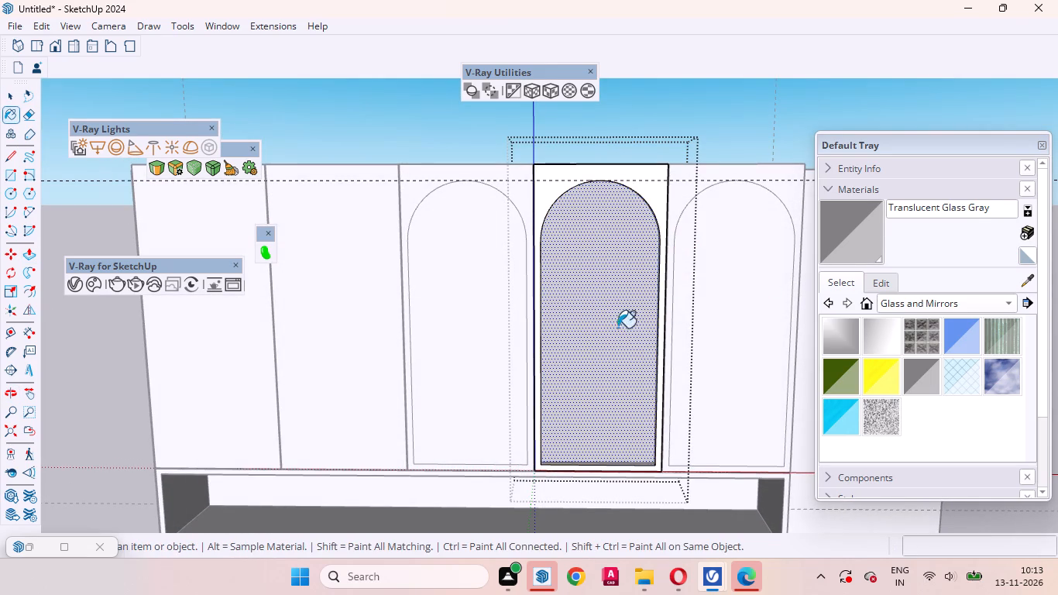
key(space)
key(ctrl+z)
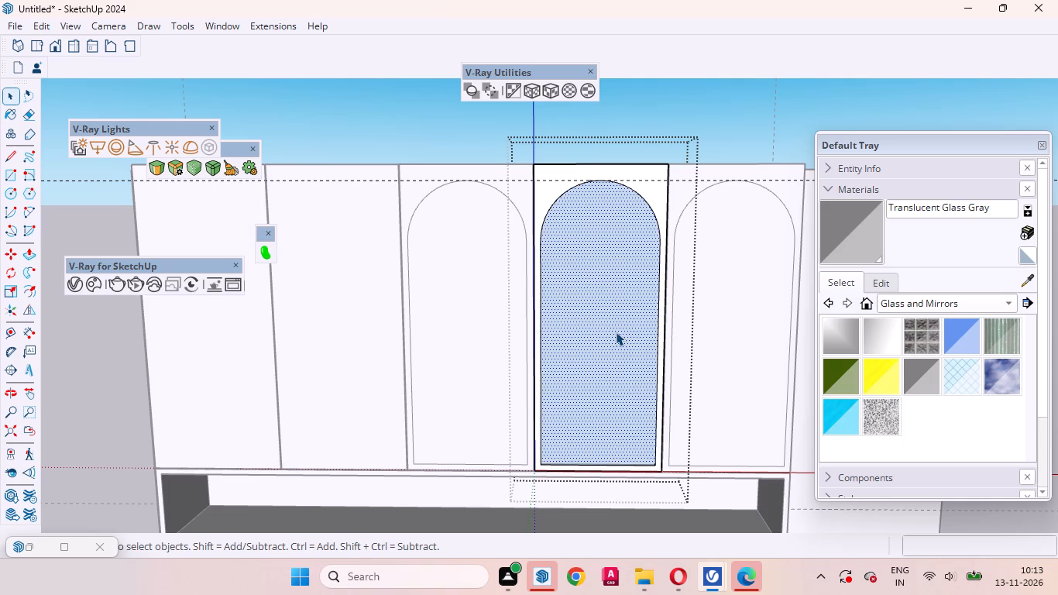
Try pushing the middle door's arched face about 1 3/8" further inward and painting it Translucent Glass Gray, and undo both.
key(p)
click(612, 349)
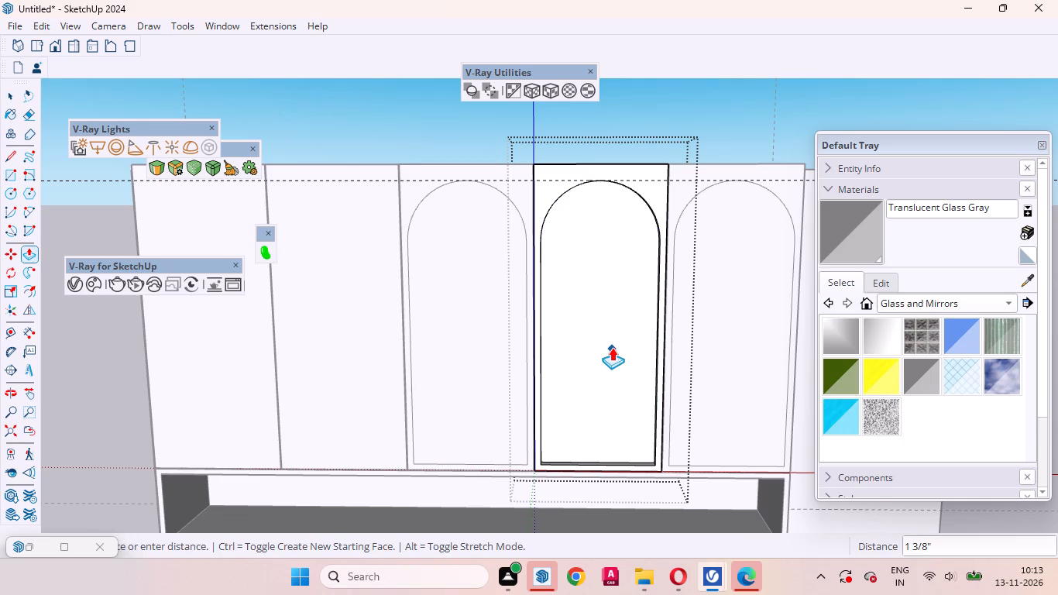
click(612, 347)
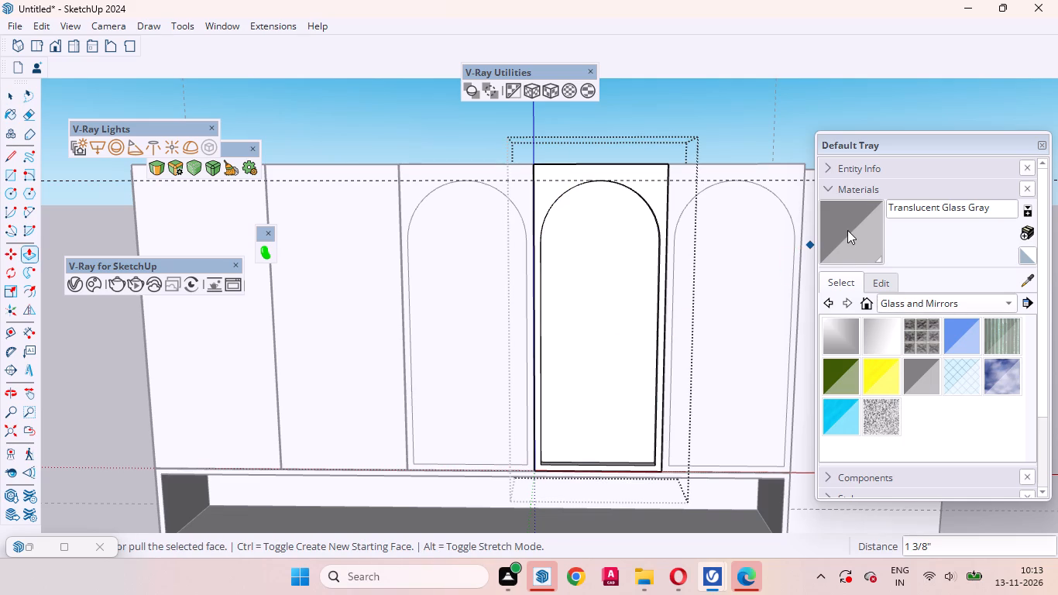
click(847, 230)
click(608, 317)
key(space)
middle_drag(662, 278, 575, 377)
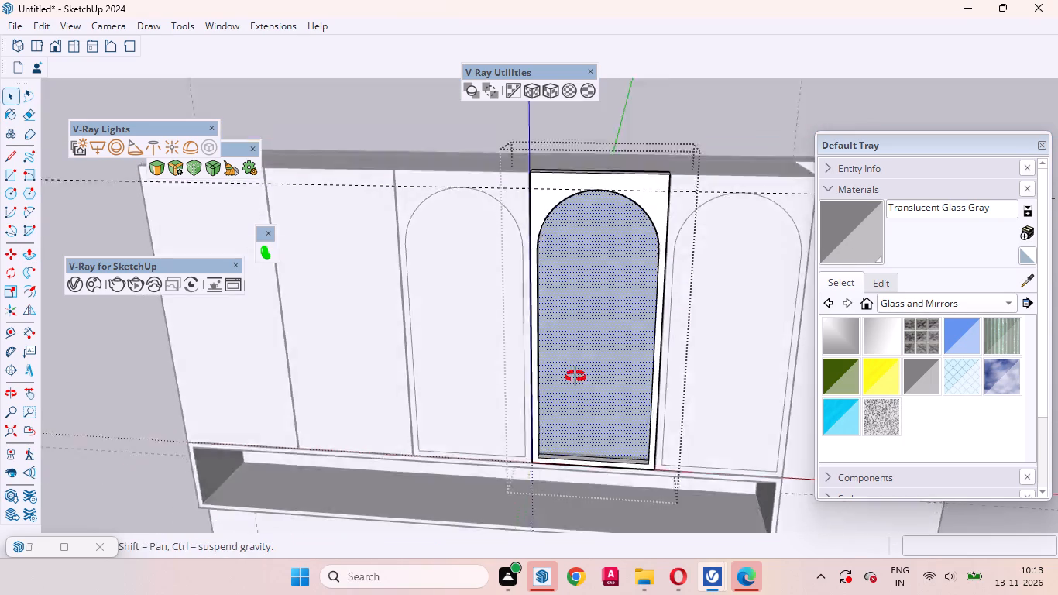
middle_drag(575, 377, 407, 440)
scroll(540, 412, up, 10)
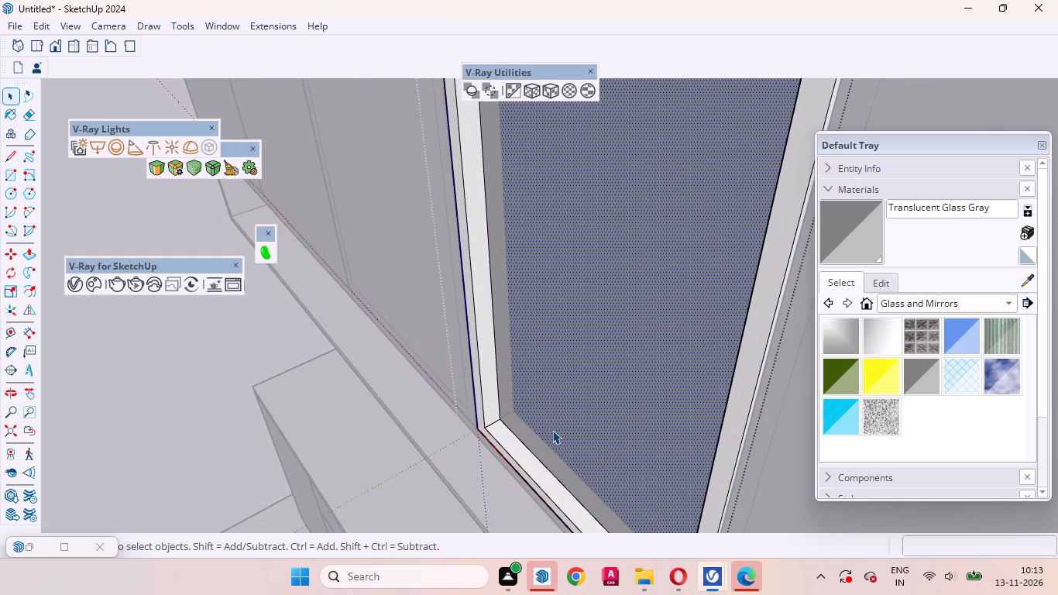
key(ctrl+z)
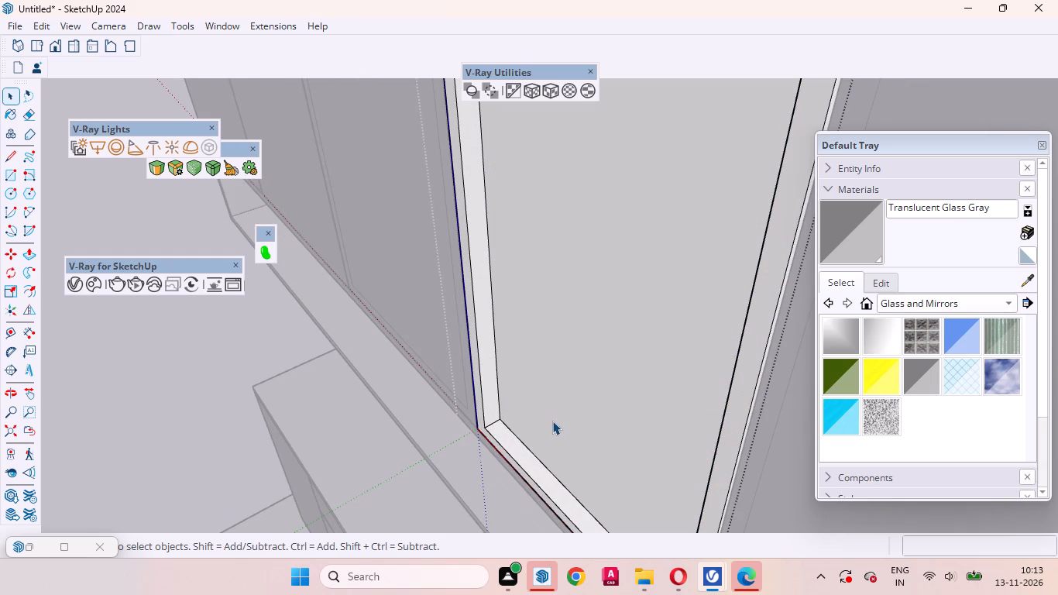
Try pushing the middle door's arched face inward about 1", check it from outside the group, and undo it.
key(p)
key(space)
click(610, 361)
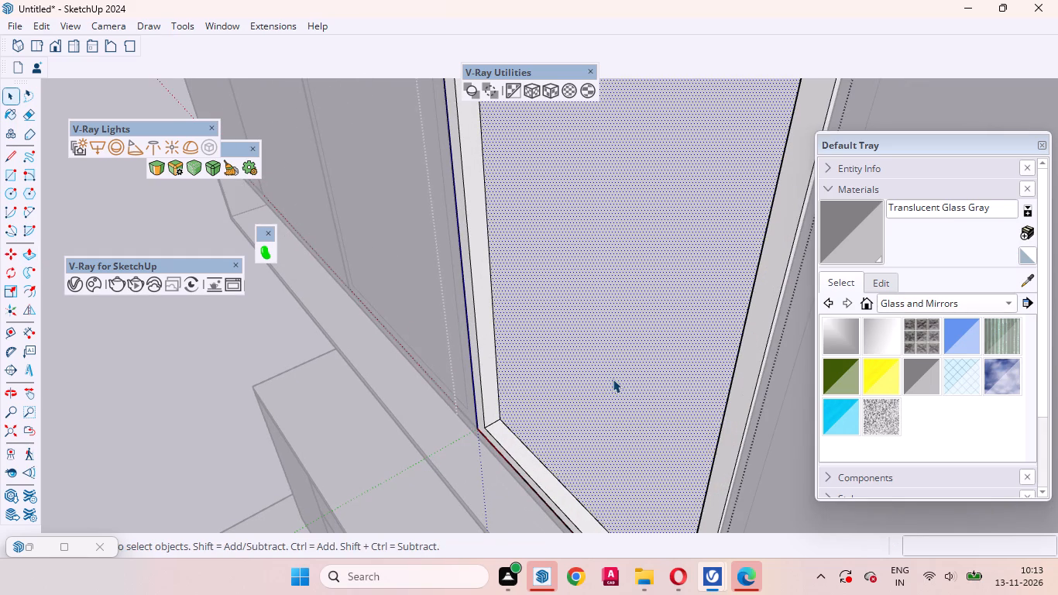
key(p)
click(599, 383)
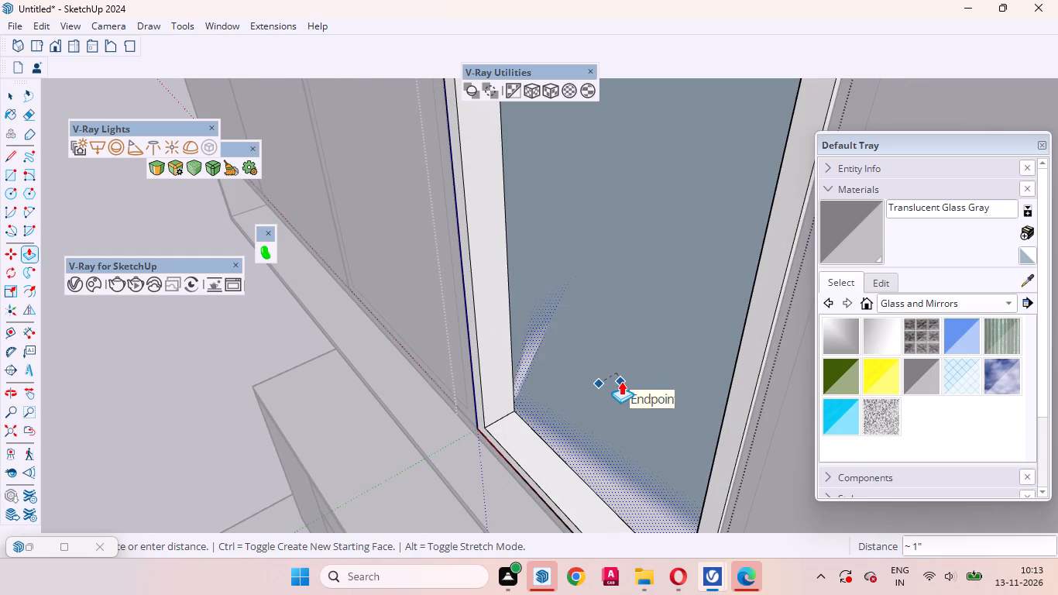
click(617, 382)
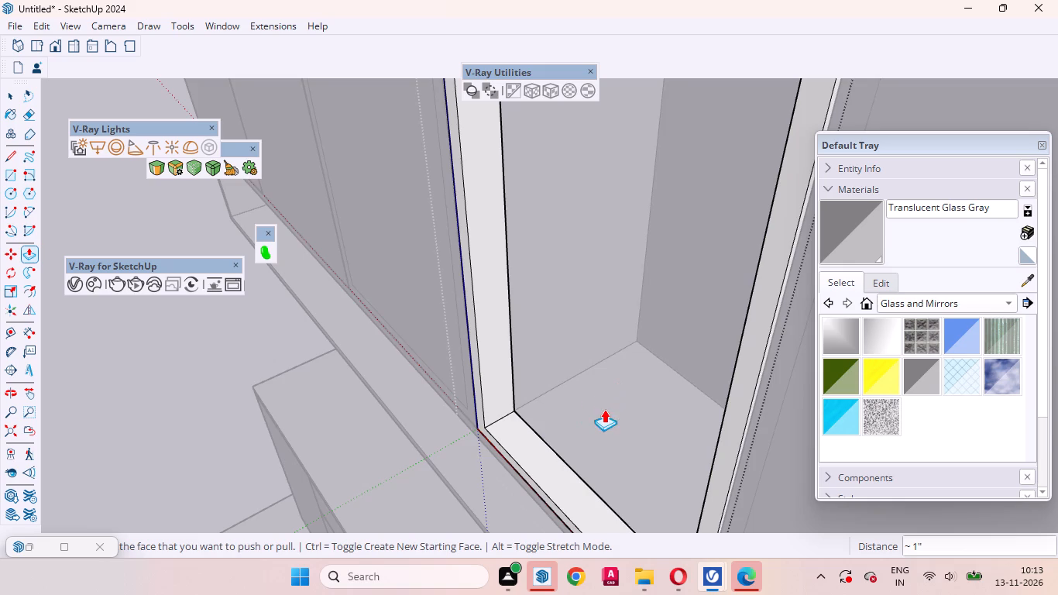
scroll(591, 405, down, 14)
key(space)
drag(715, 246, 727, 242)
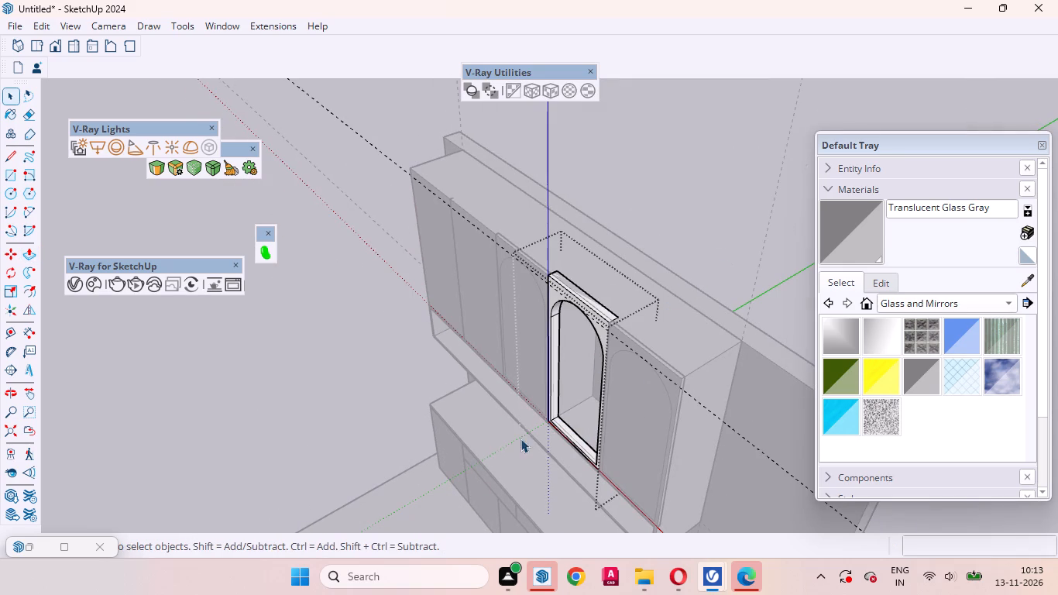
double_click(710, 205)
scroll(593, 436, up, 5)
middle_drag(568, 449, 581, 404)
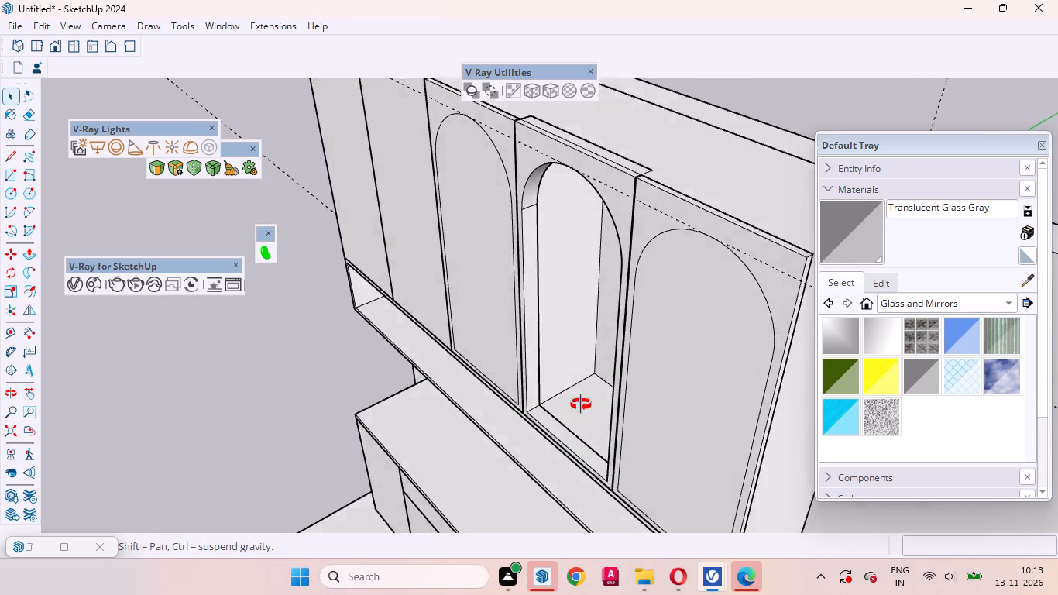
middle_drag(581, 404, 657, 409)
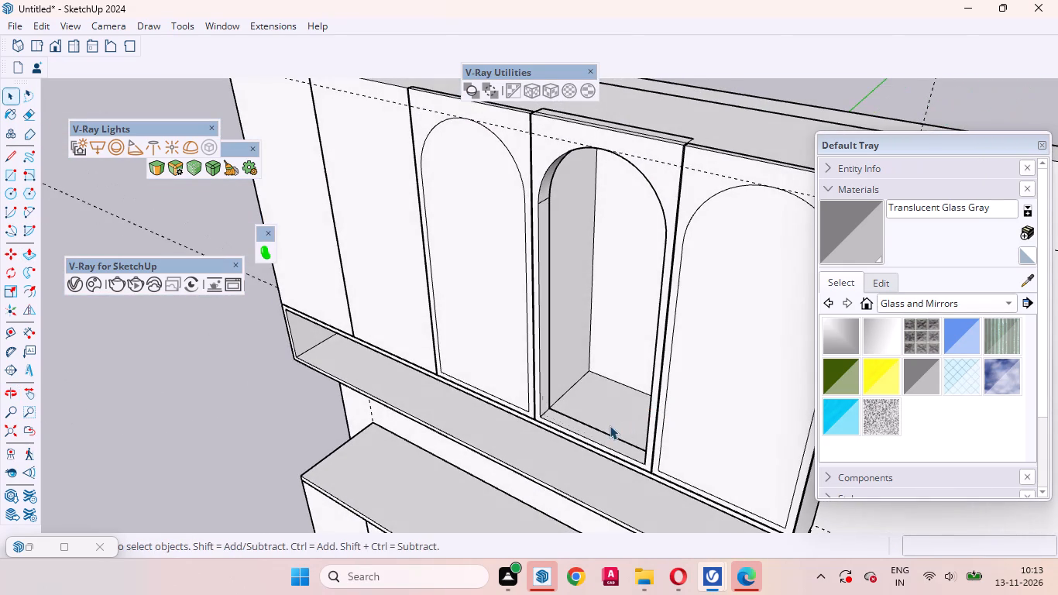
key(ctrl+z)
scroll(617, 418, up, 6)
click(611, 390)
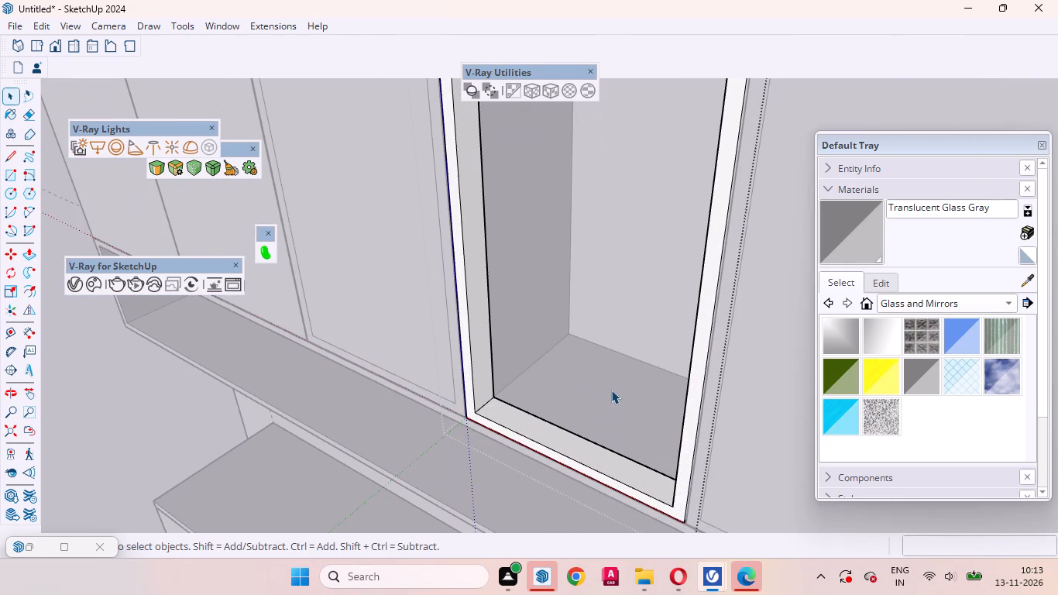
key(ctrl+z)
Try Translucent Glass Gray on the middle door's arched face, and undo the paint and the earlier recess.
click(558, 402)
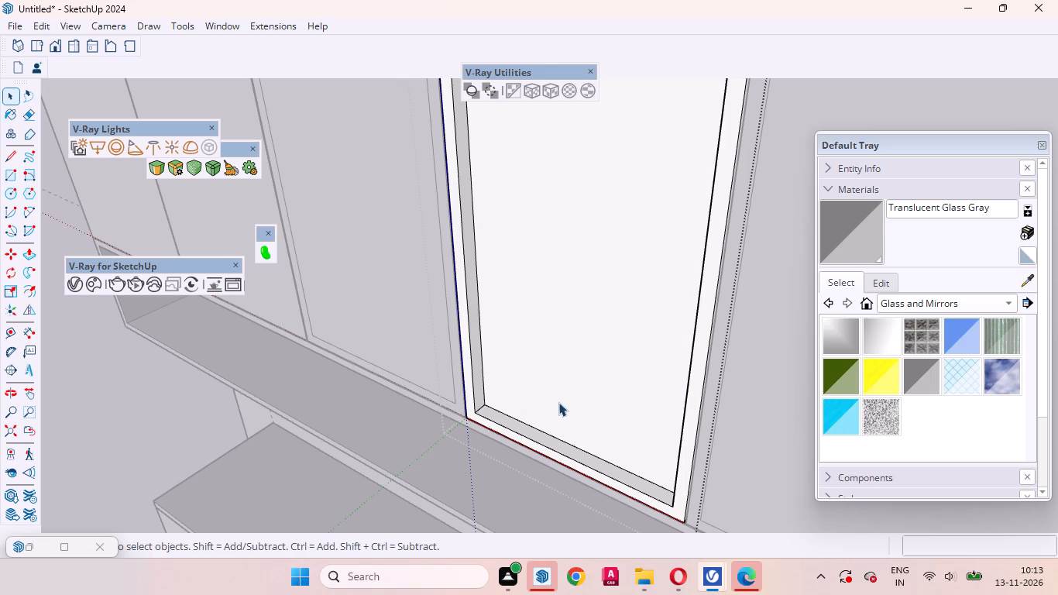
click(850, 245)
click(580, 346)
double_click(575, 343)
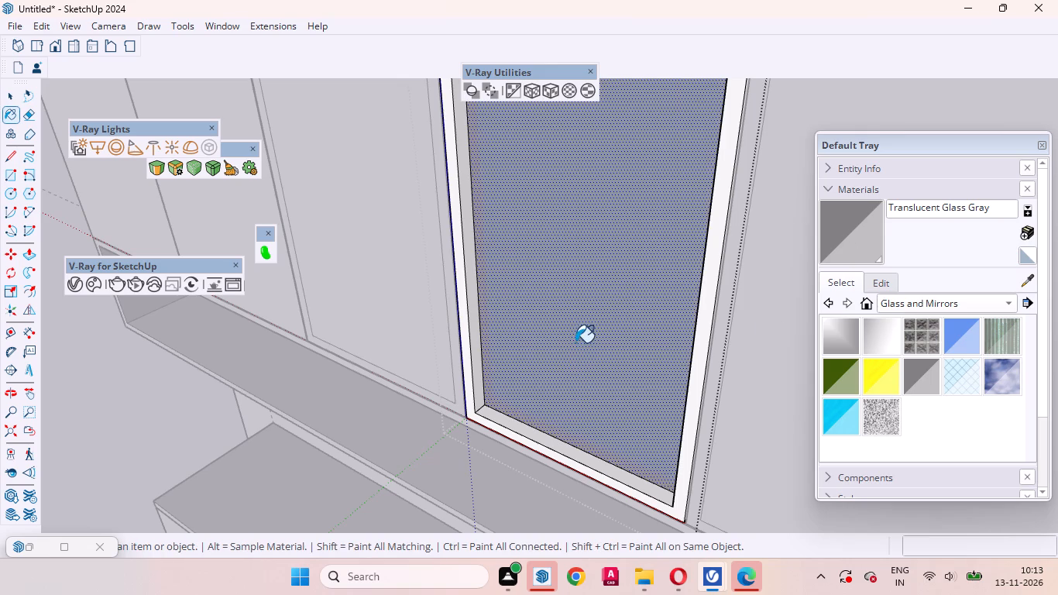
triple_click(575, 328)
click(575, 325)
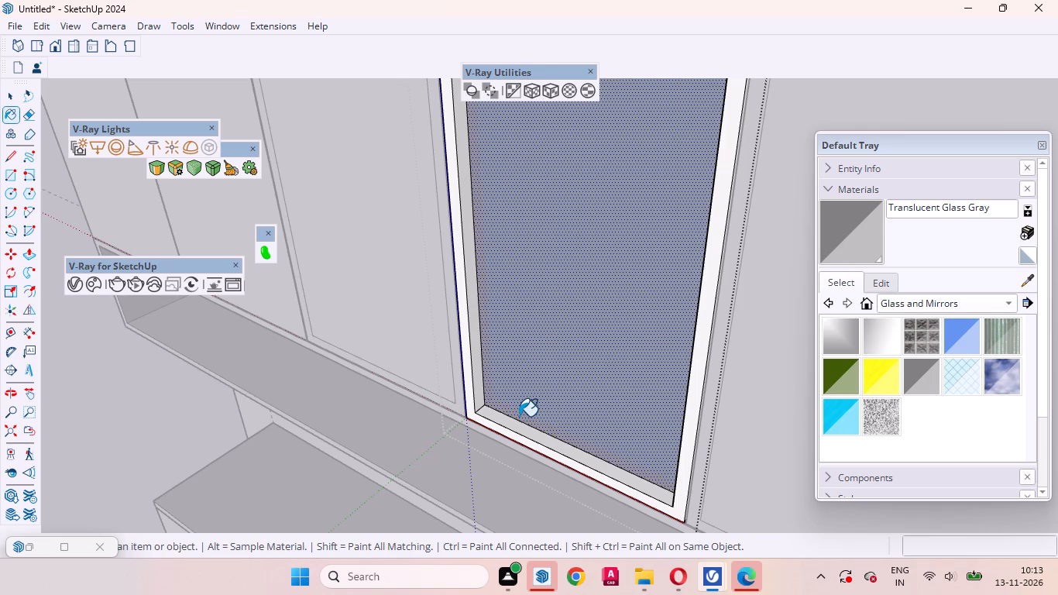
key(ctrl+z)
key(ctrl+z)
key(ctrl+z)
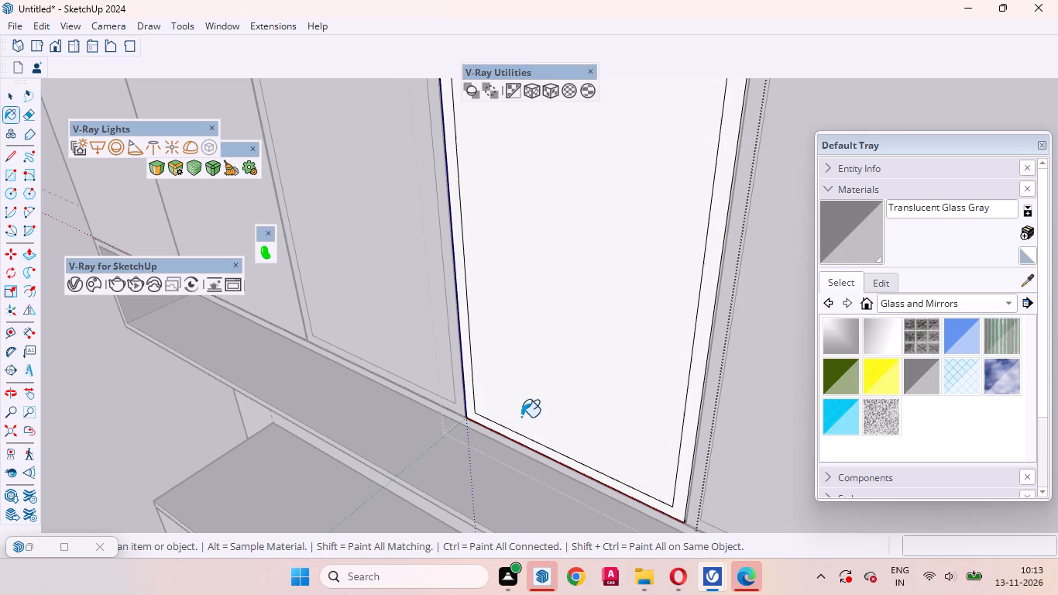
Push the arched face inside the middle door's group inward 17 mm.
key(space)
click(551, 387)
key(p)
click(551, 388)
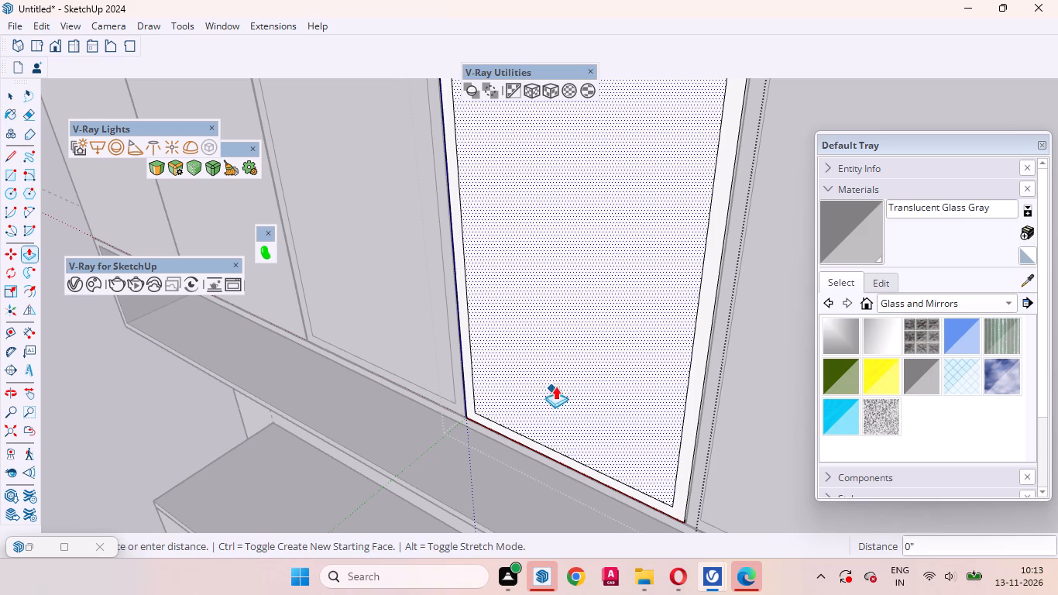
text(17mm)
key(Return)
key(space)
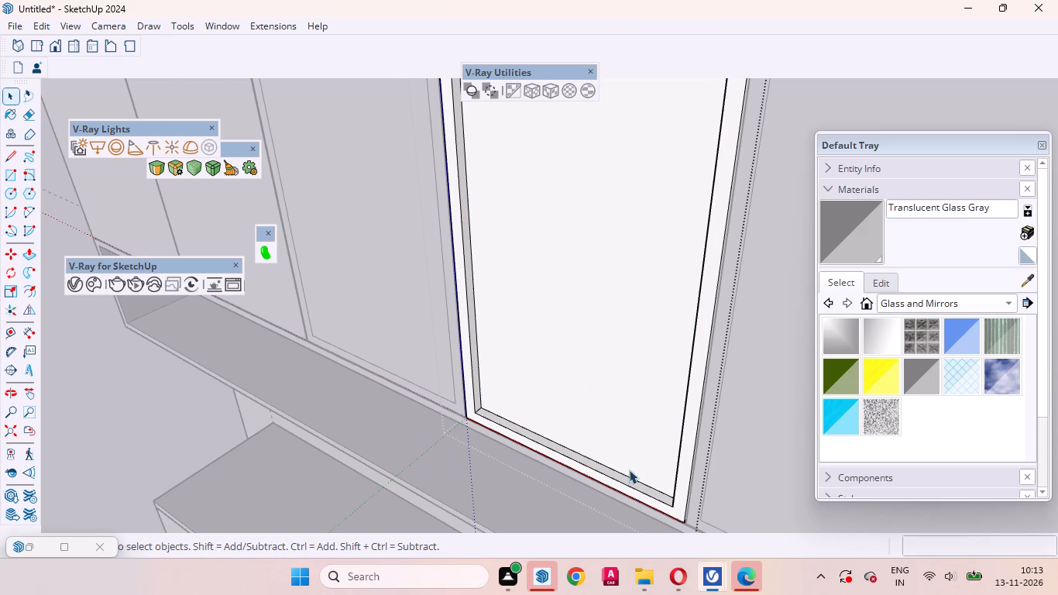
Examine the depth and edge thickness around the lower corner of the middle arched door.
scroll(661, 500, up, 3)
scroll(581, 277, down, 4)
middle_drag(586, 434, 472, 219)
scroll(500, 243, up, 20)
scroll(500, 243, up, 3)
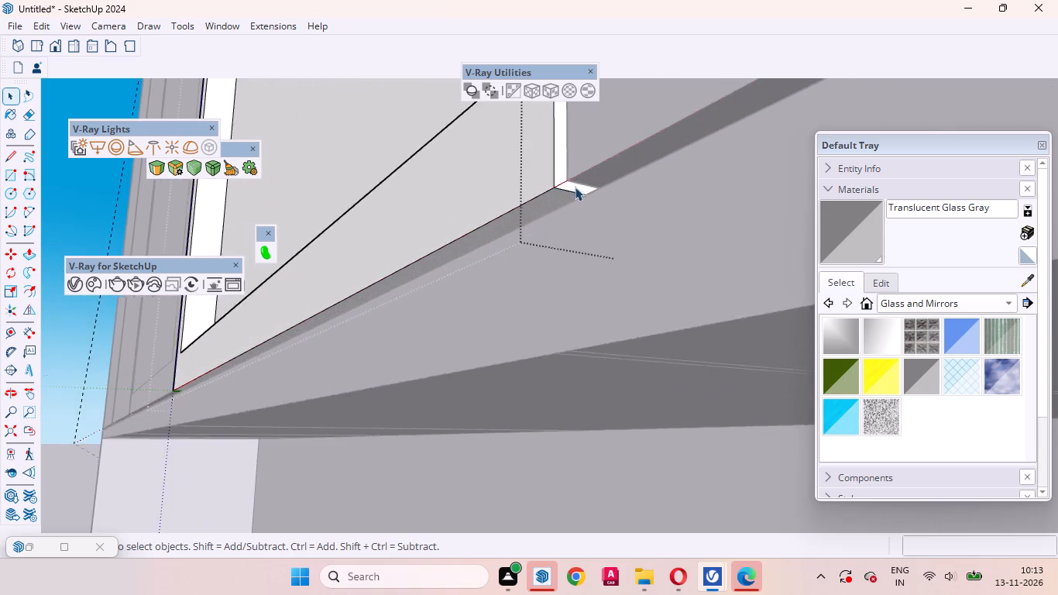
scroll(575, 187, up, 5)
middle_drag(569, 212, 705, 397)
scroll(637, 378, down, 7)
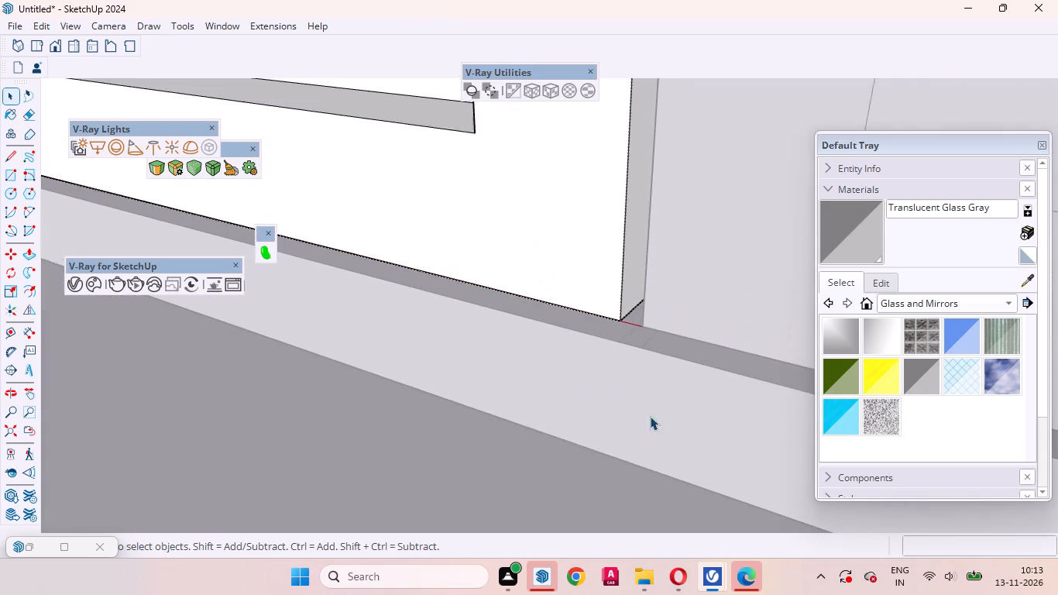
scroll(650, 416, down, 3)
scroll(647, 431, up, 1)
scroll(664, 437, down, 13)
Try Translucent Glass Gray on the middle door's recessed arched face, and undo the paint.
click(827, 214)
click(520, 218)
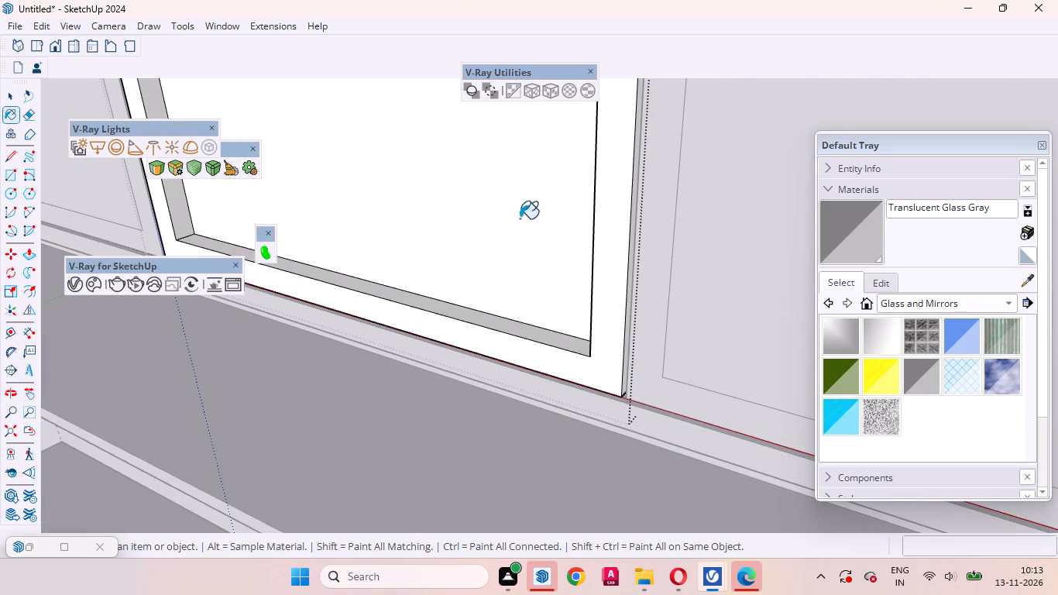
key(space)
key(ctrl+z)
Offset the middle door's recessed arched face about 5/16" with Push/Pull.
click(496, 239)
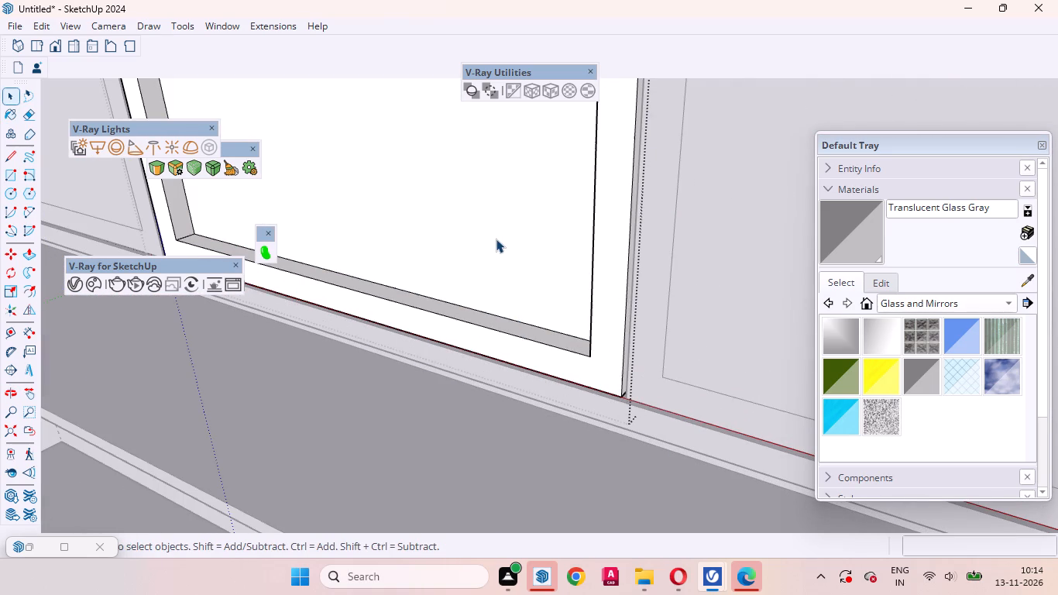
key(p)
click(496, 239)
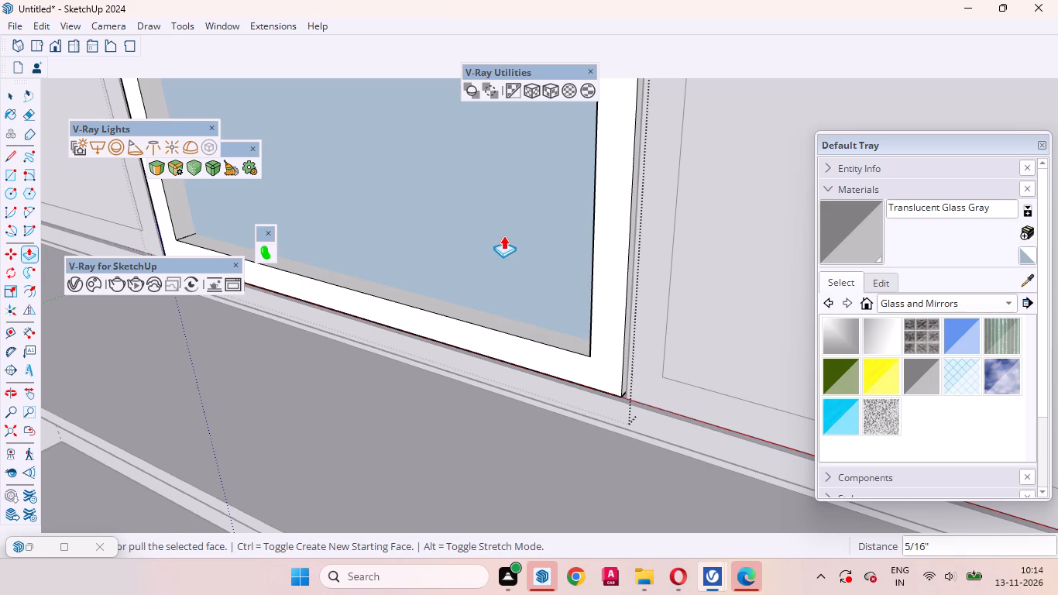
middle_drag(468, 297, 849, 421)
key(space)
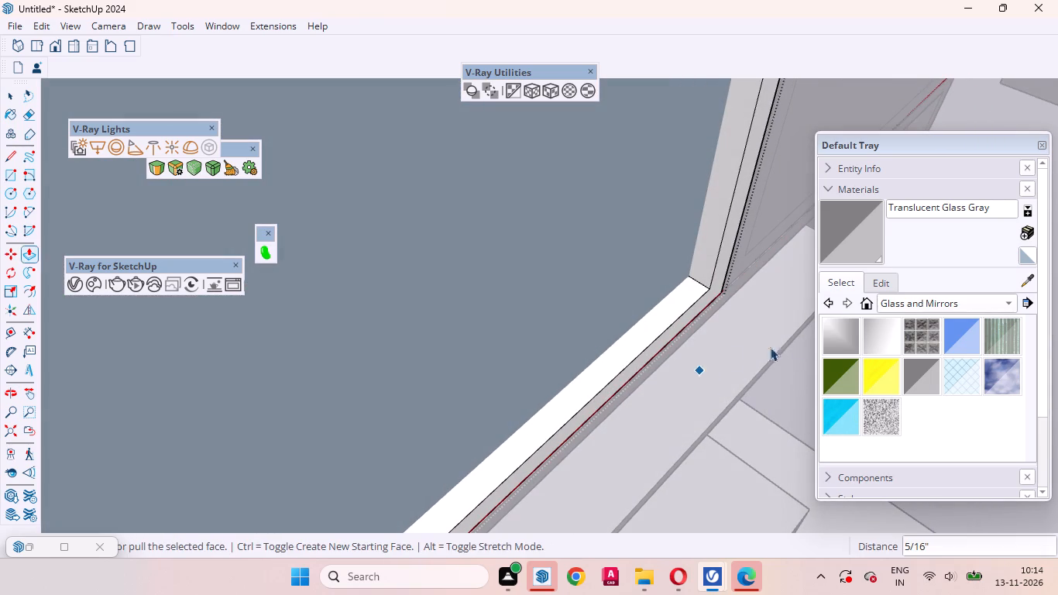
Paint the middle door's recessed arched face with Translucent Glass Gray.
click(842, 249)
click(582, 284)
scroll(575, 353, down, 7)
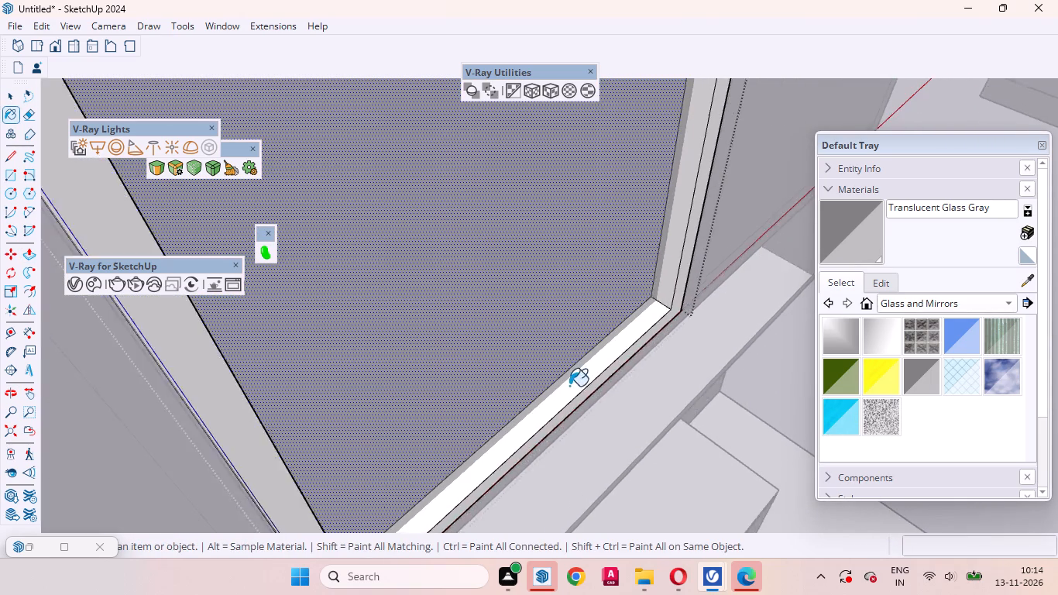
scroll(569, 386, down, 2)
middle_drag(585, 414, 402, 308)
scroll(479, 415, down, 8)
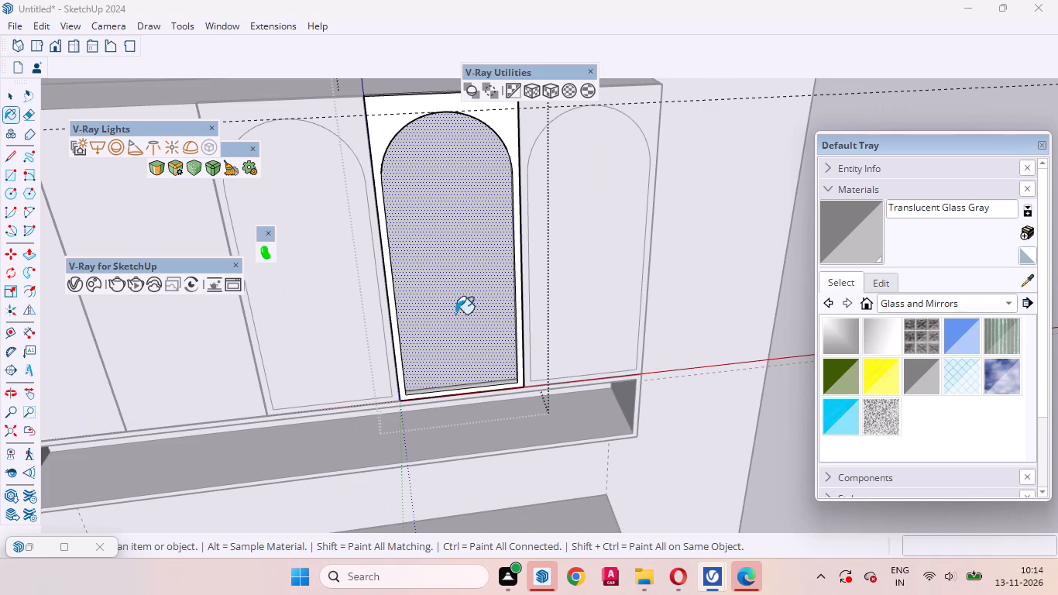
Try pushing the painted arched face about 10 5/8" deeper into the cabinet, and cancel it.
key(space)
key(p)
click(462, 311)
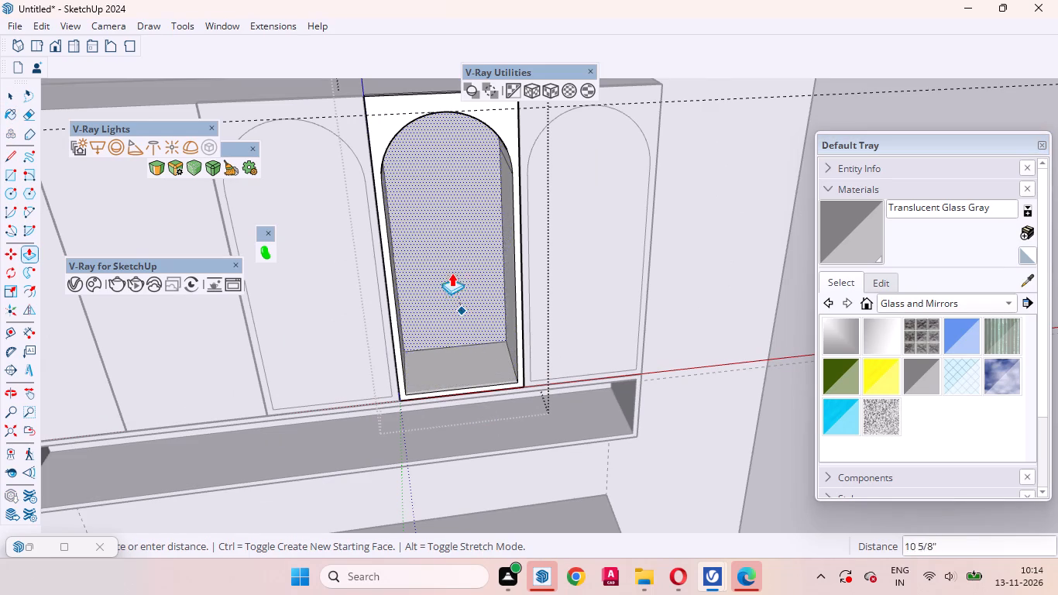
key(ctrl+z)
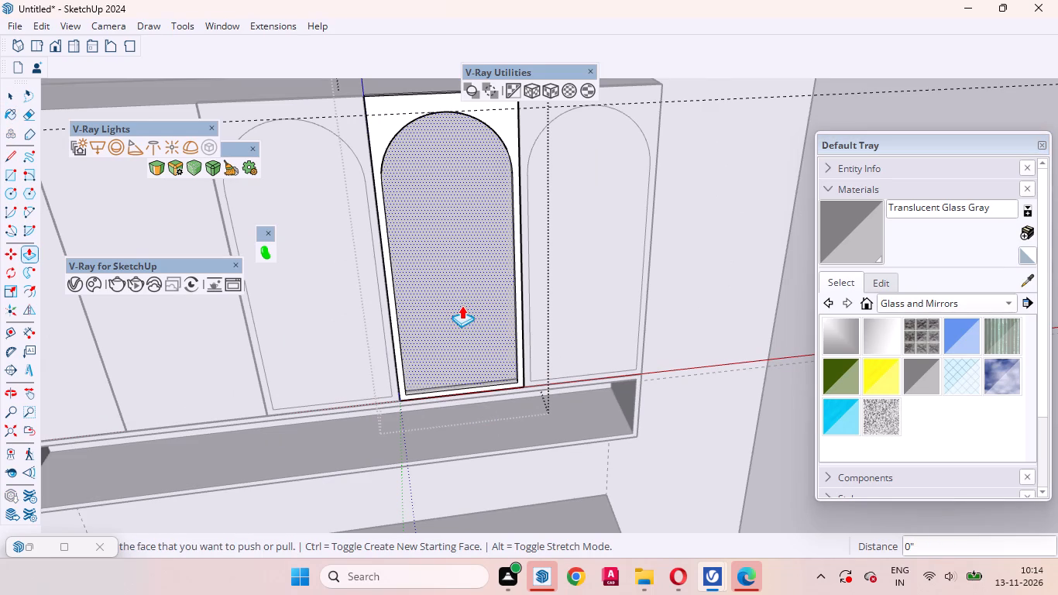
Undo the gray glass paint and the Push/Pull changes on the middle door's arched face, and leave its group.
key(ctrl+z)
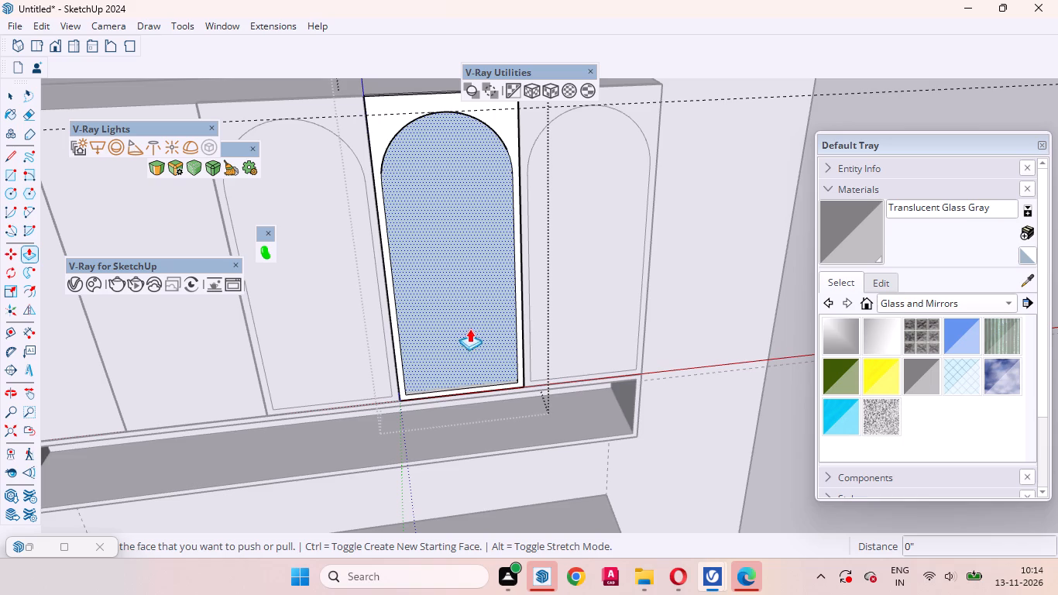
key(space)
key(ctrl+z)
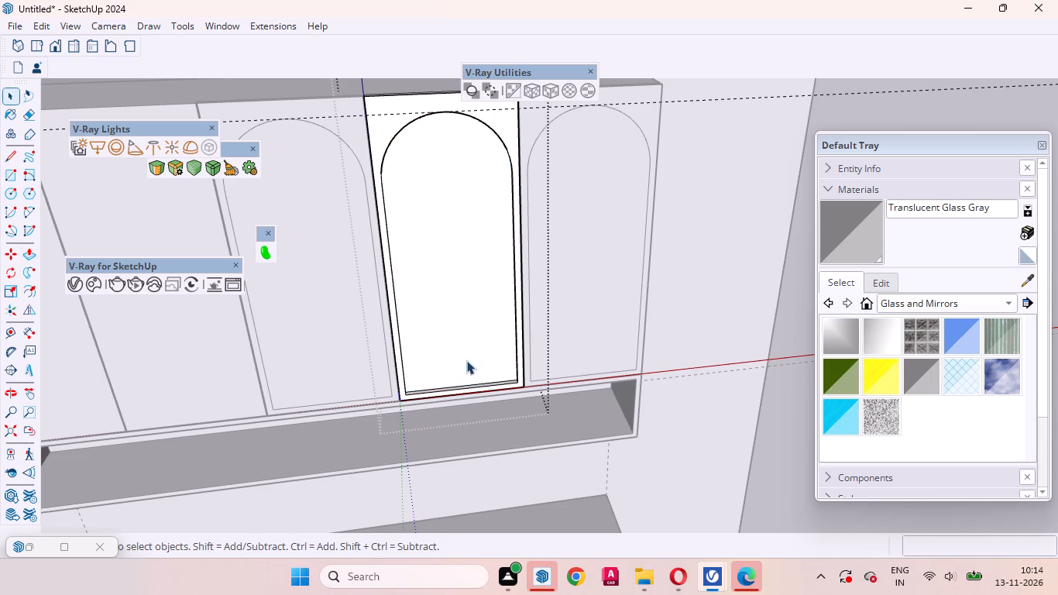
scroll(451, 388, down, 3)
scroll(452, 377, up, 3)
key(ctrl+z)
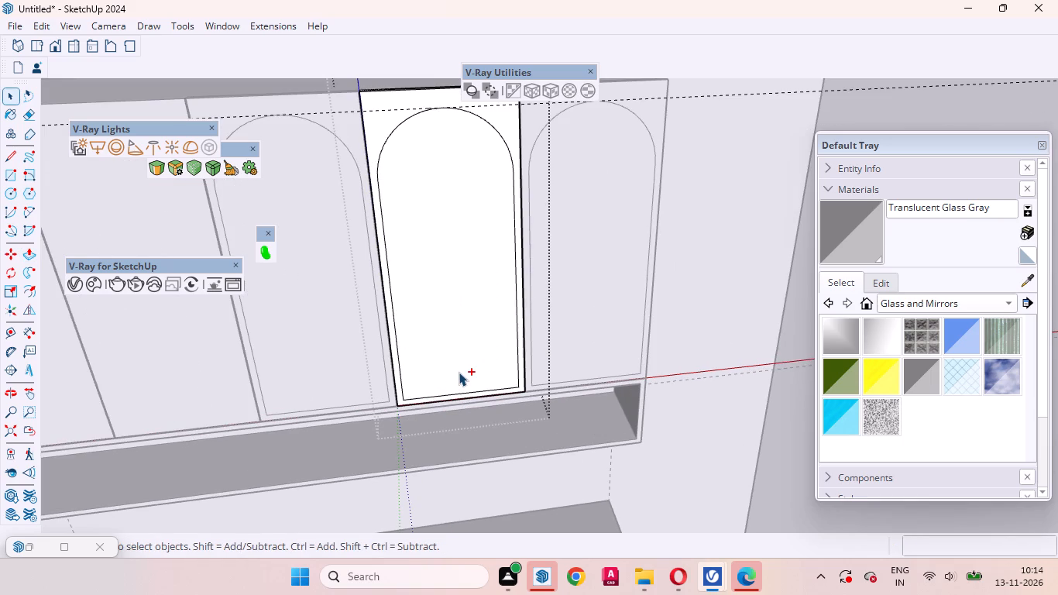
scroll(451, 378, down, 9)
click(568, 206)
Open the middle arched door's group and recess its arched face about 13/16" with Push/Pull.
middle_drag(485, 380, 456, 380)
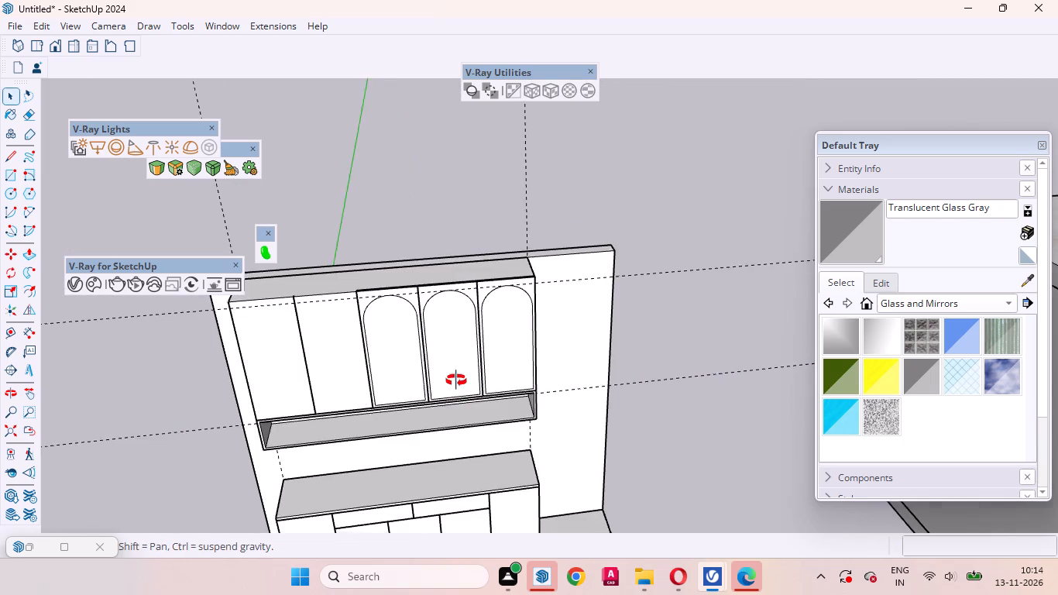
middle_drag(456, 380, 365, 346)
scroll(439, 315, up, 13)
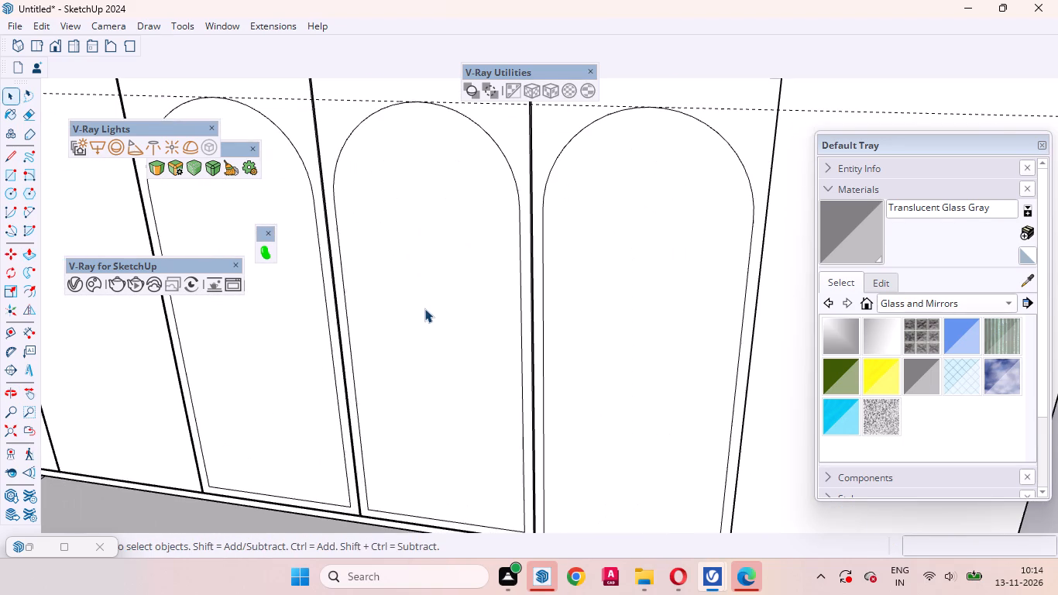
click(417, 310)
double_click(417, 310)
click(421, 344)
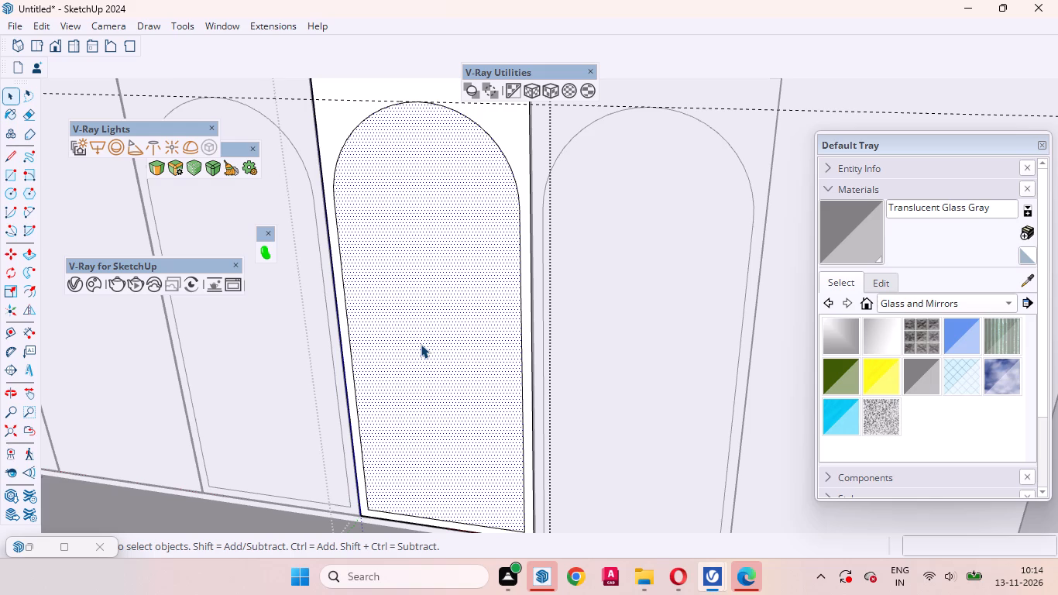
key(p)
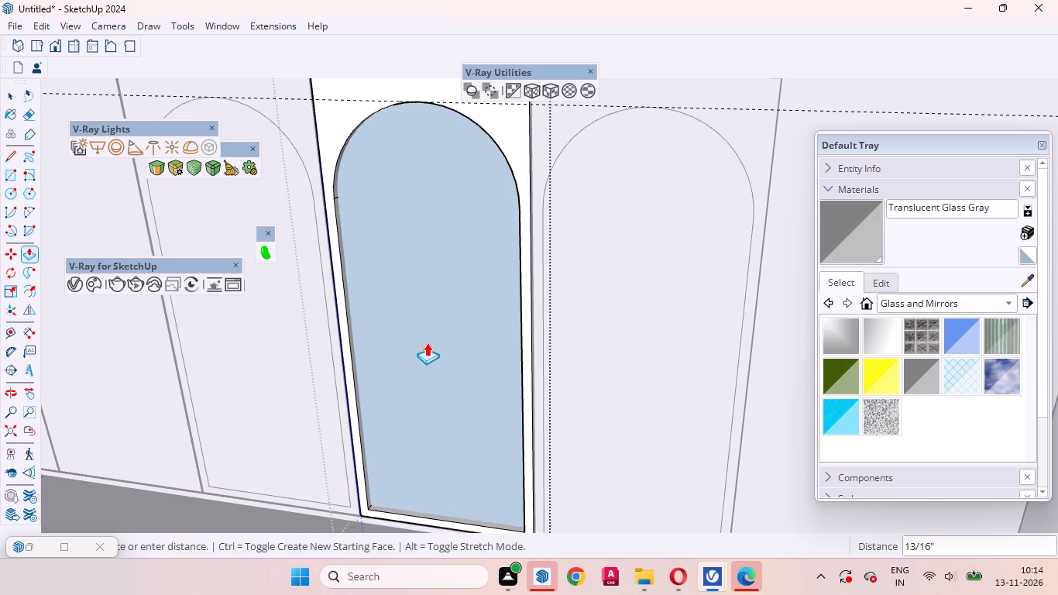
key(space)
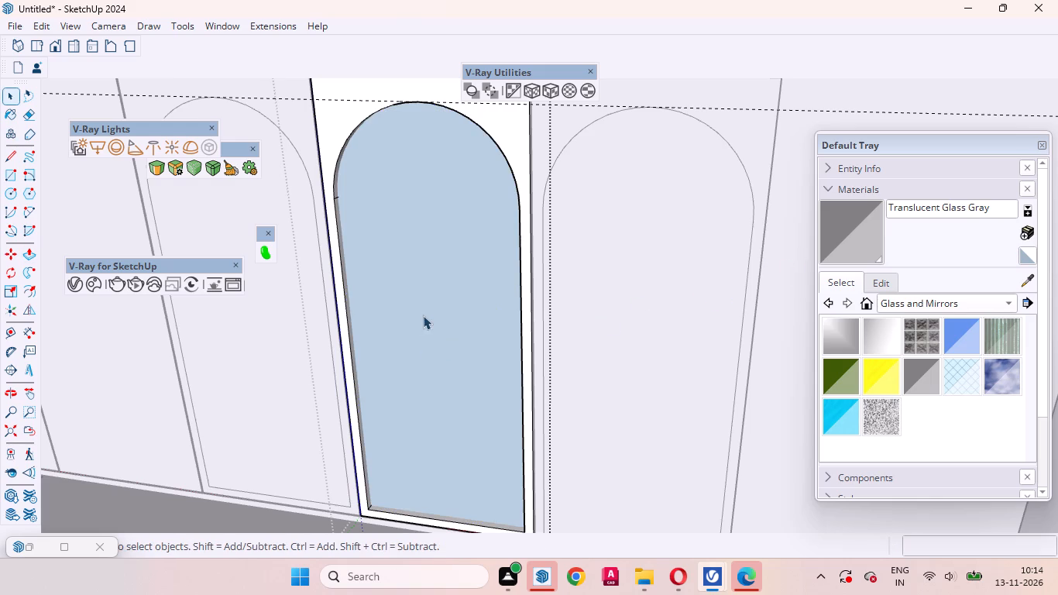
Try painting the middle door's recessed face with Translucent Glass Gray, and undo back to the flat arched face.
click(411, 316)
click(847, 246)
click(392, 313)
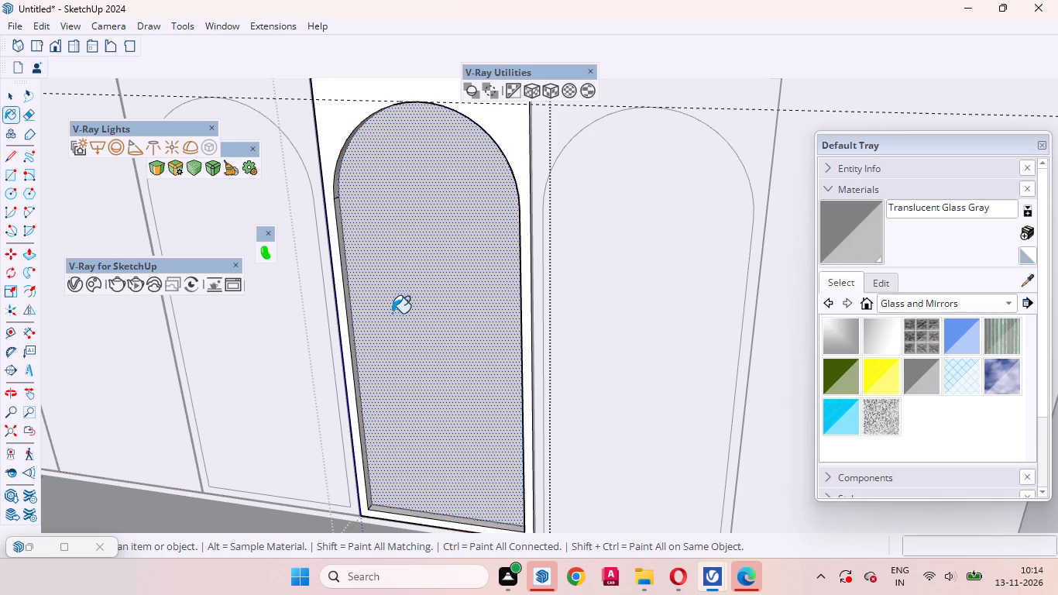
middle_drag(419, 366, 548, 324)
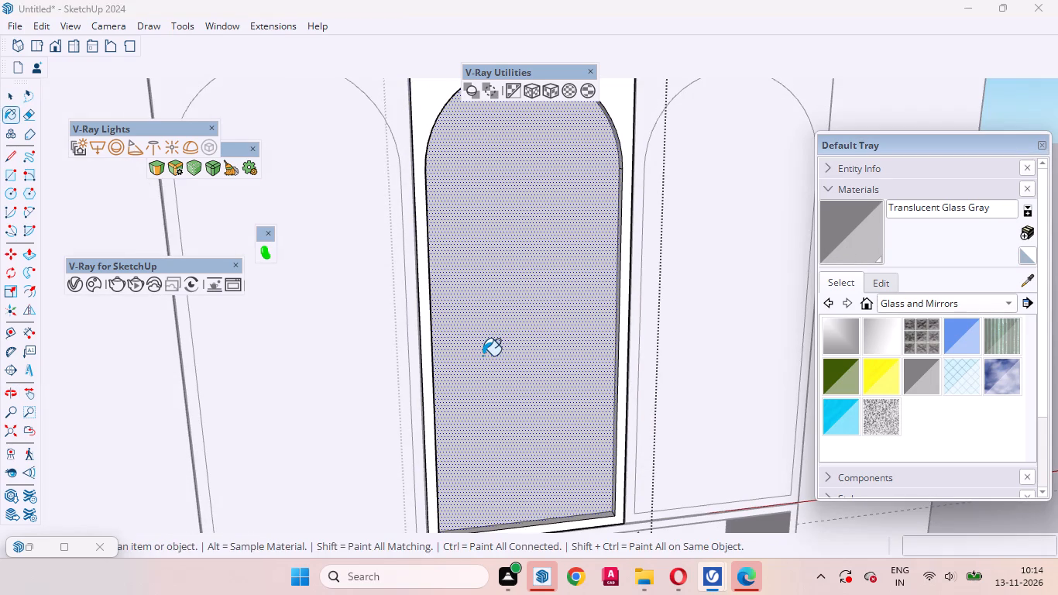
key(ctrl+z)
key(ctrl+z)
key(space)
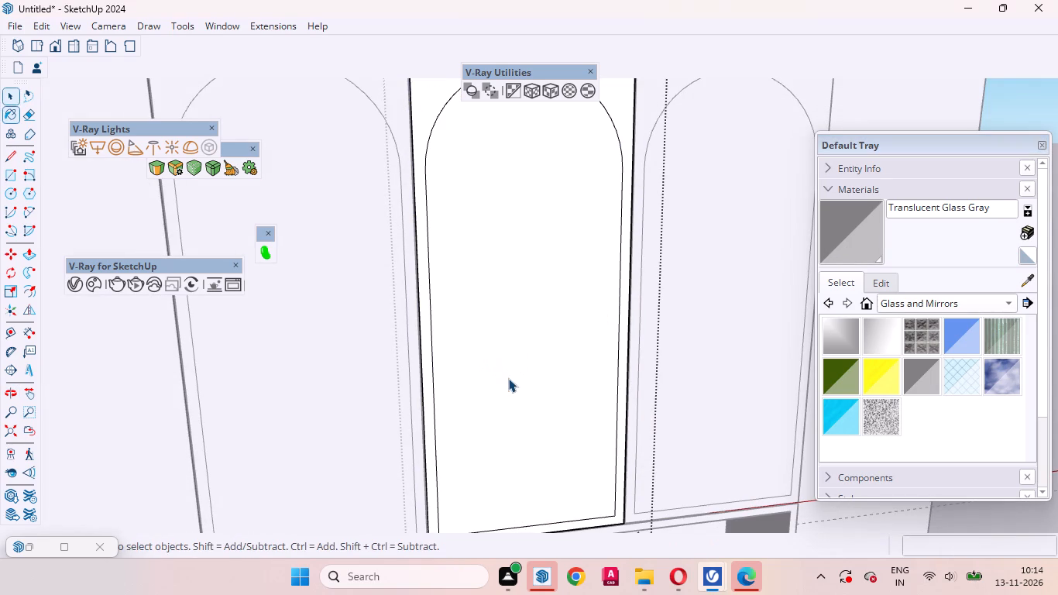
Cut the arched opening through the middle door by pushing its arched face in 18 mm, and leave the group.
click(510, 378)
key(p)
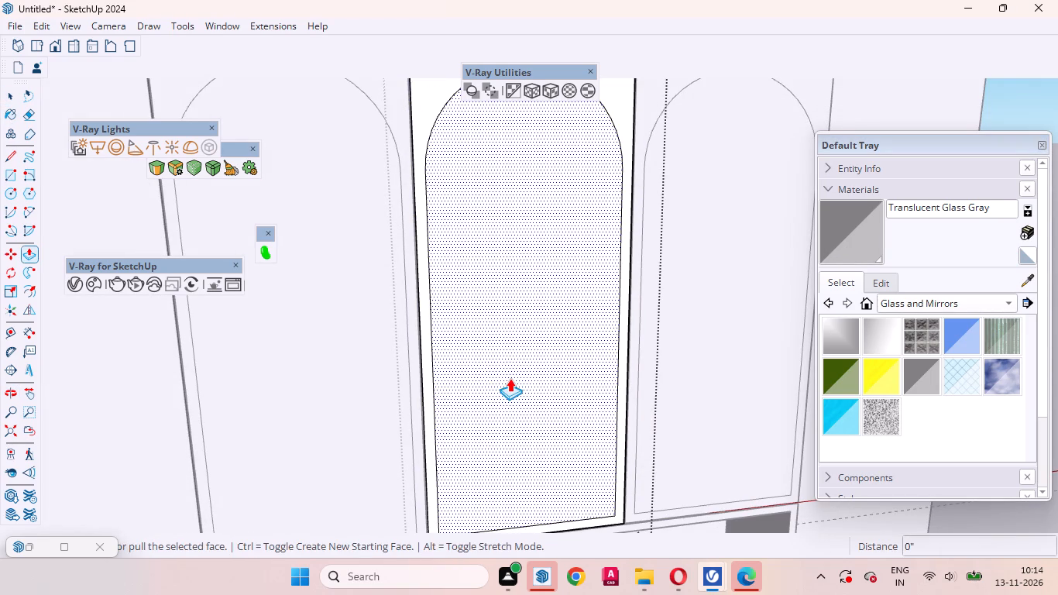
click(510, 378)
text(18mm)
key(Return)
key(space)
scroll(493, 397, down, 9)
click(526, 205)
Examine the middle door's arched opening, including its bottom corner, the arch top and the frame thickness.
scroll(523, 383, up, 7)
scroll(406, 306, down, 4)
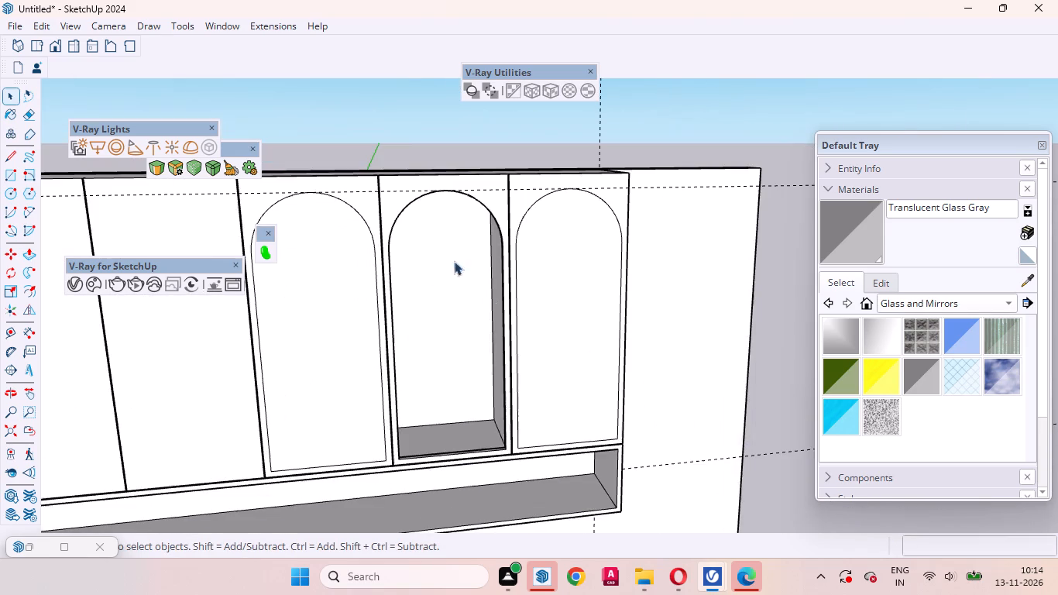
middle_drag(484, 457, 193, 524)
scroll(430, 388, up, 10)
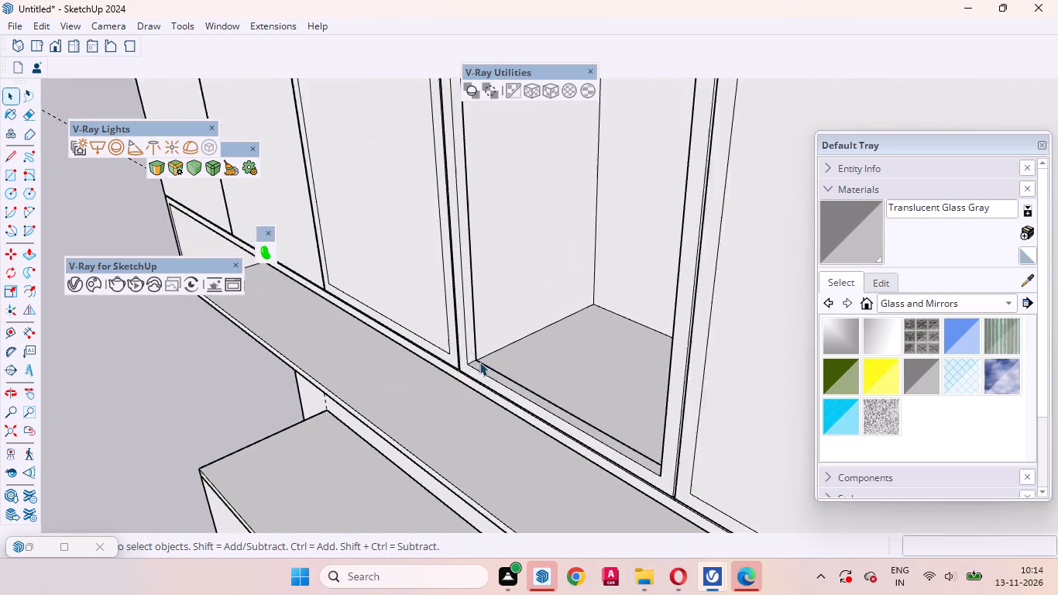
scroll(479, 362, up, 19)
scroll(438, 404, down, 9)
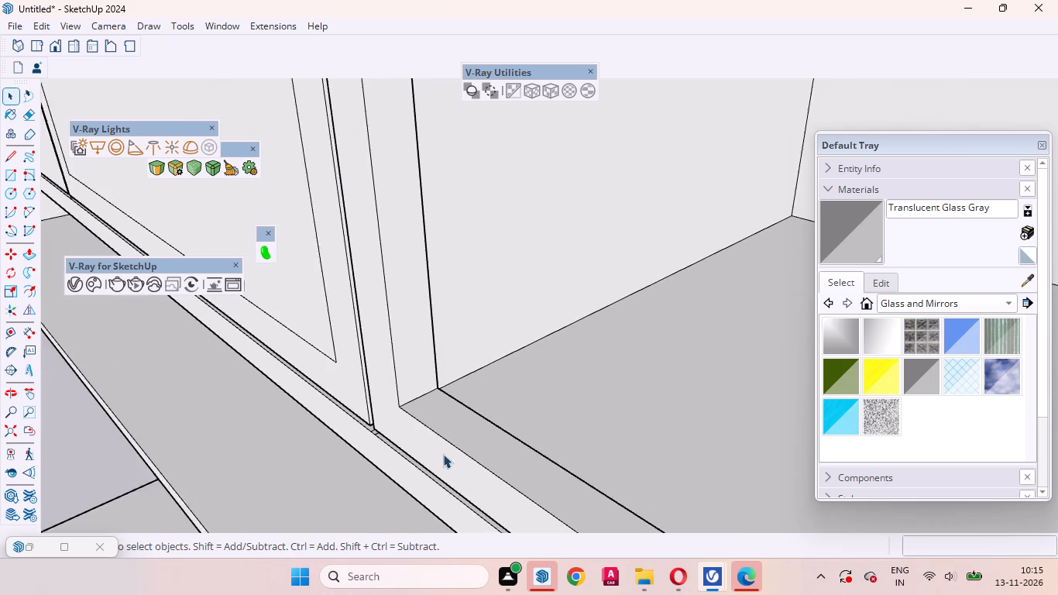
scroll(443, 454, down, 20)
scroll(443, 454, down, 5)
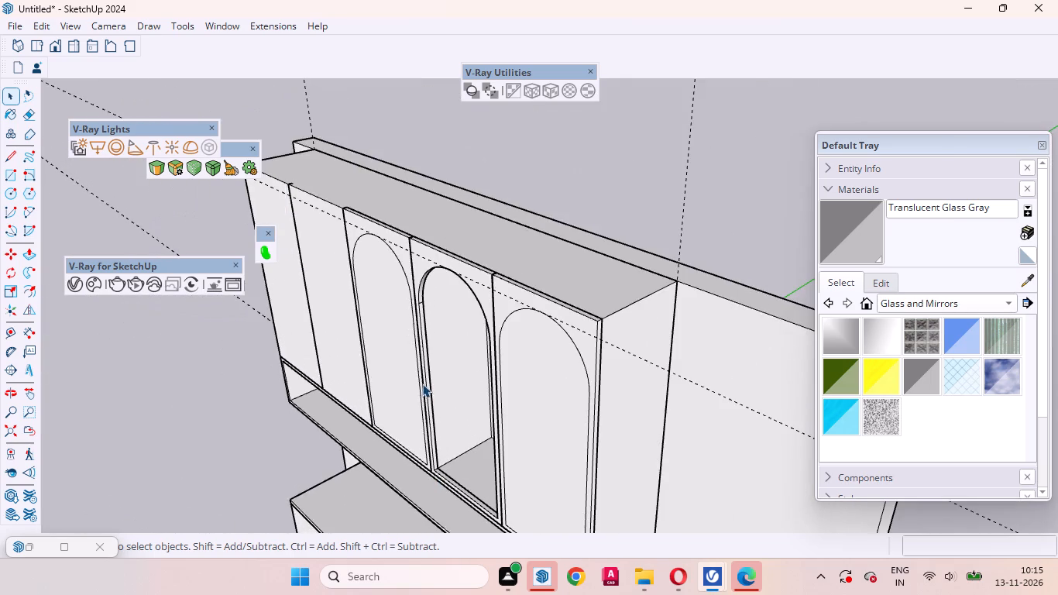
middle_drag(422, 383, 551, 192)
scroll(476, 237, up, 4)
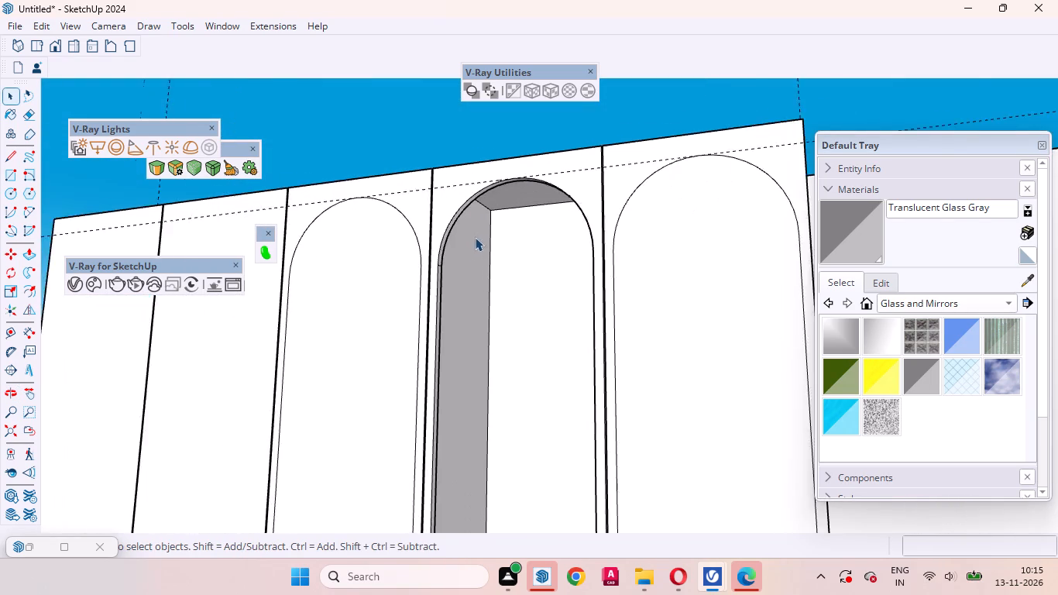
scroll(475, 237, up, 4)
scroll(416, 296, down, 14)
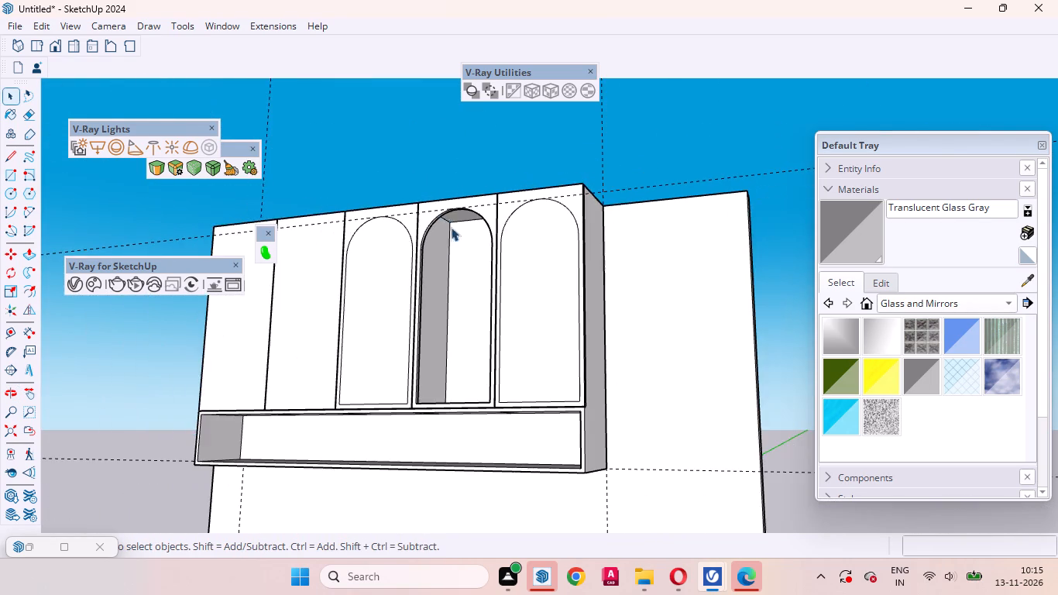
middle_drag(483, 310, 638, 444)
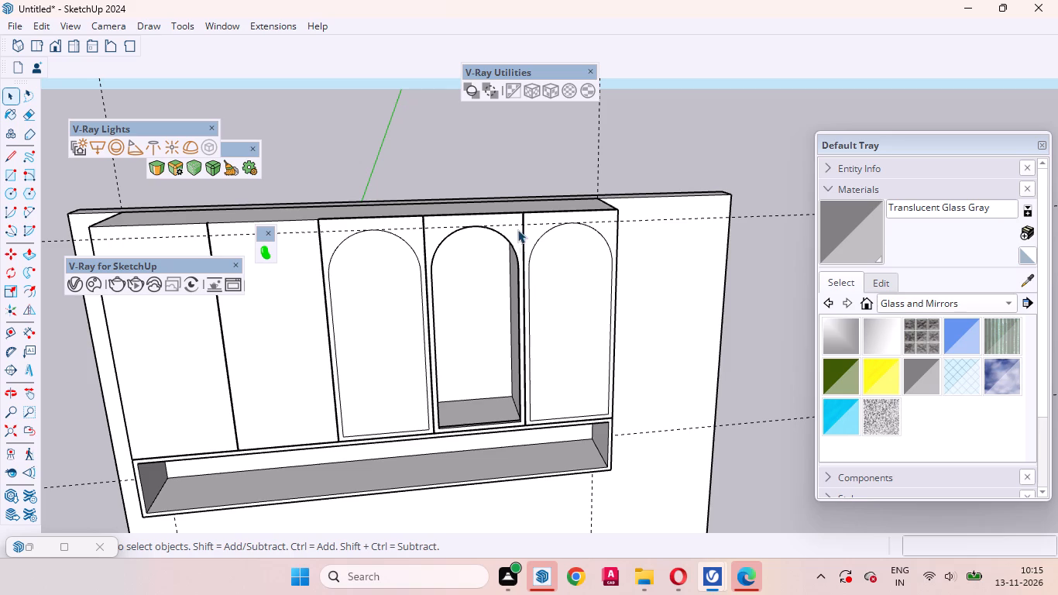
Cut the arched opening through the rightmost upper cabinet door by repeating the 18 mm Push/Pull on its arched face.
click(515, 225)
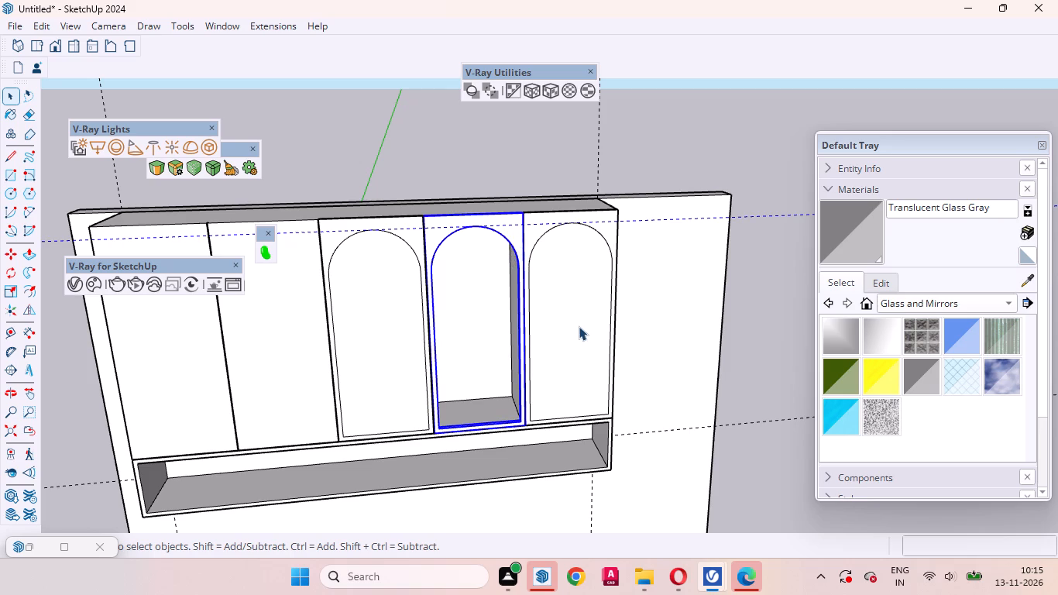
triple_click(579, 326)
click(571, 324)
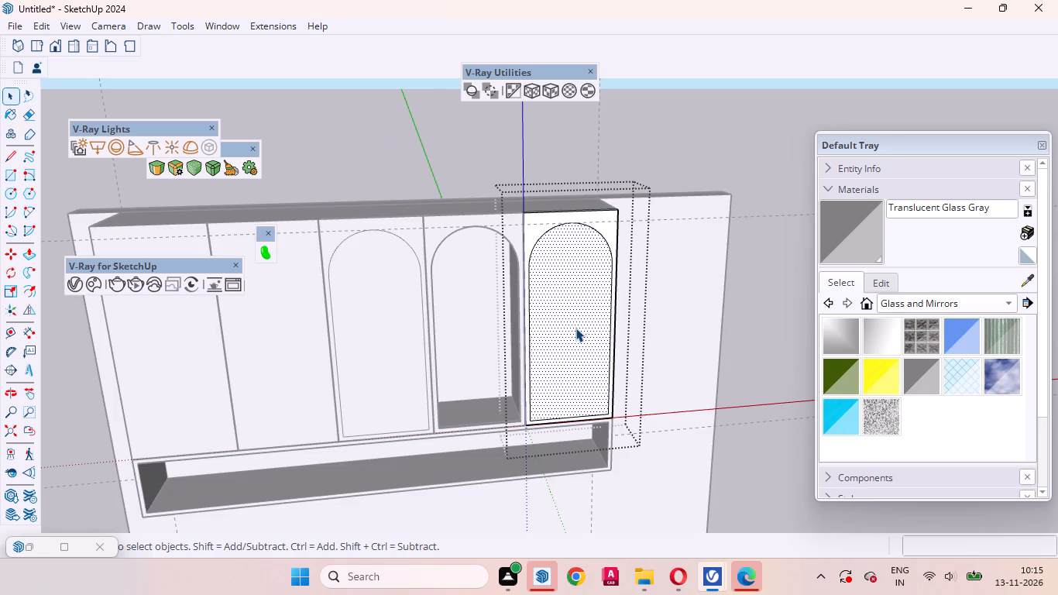
key(p)
double_click(575, 328)
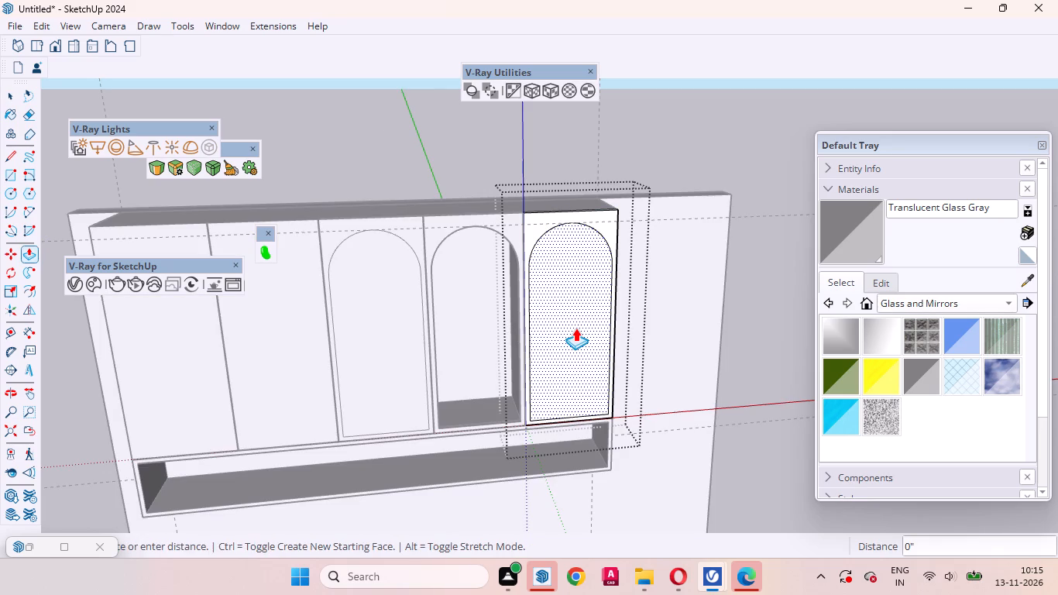
key(space)
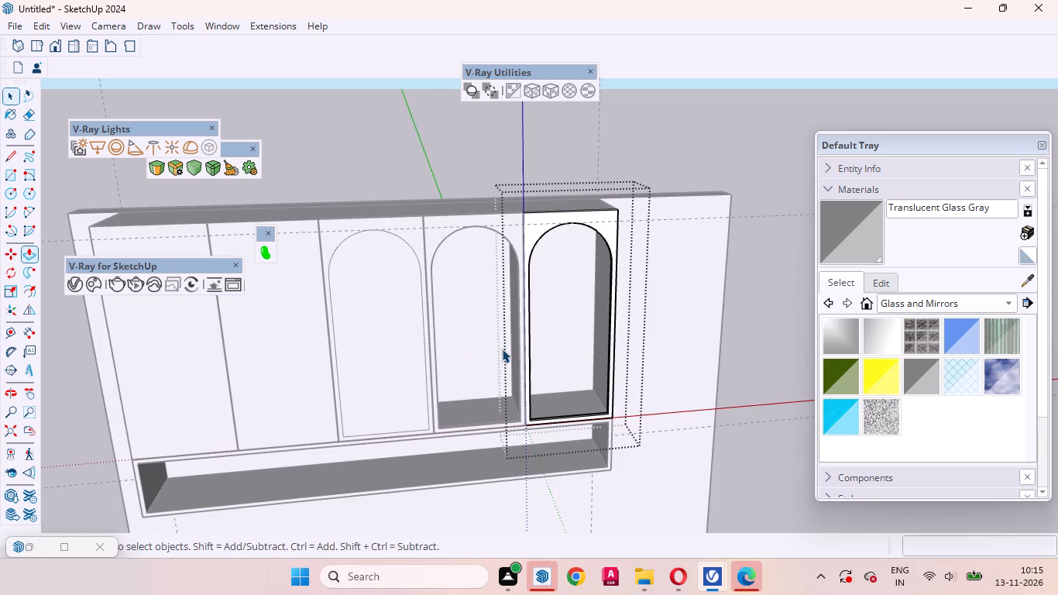
Cut the arched opening through the leftmost of the three arched doors with the same 18 mm Push/Pull, and leave its group.
click(398, 341)
double_click(397, 341)
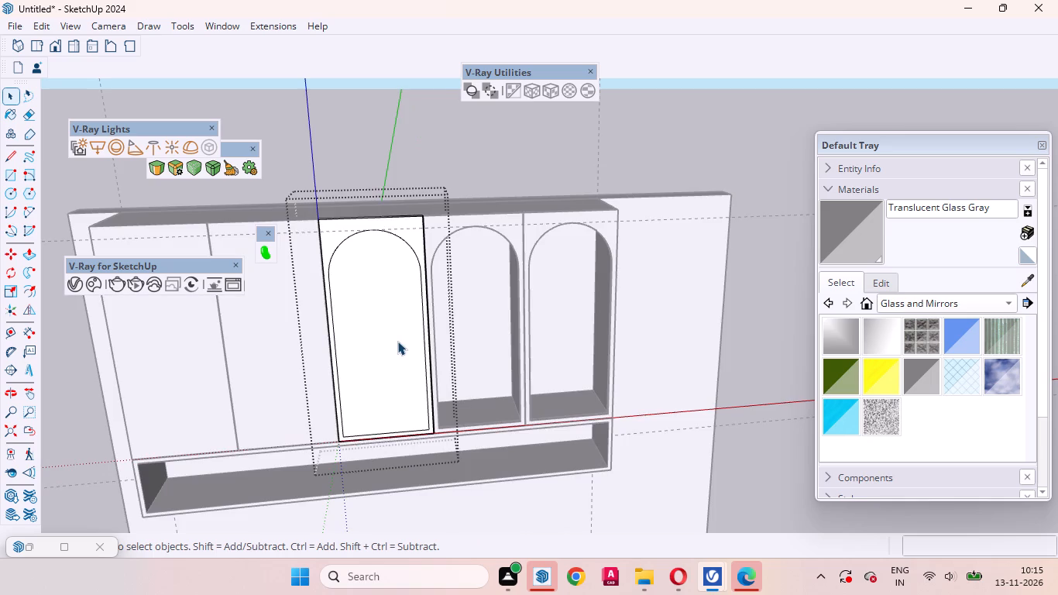
click(380, 334)
key(p)
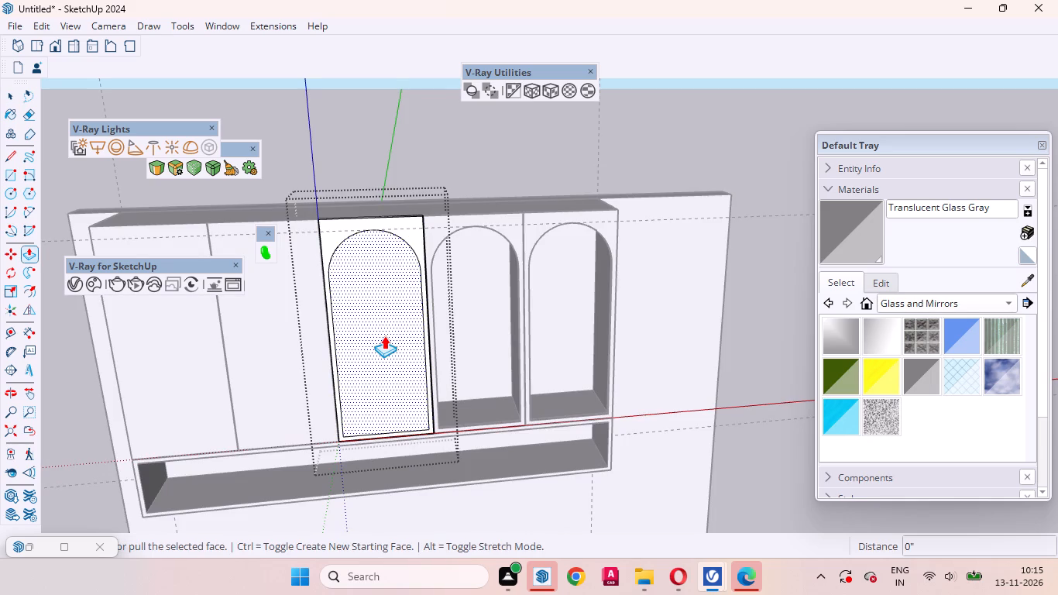
double_click(384, 335)
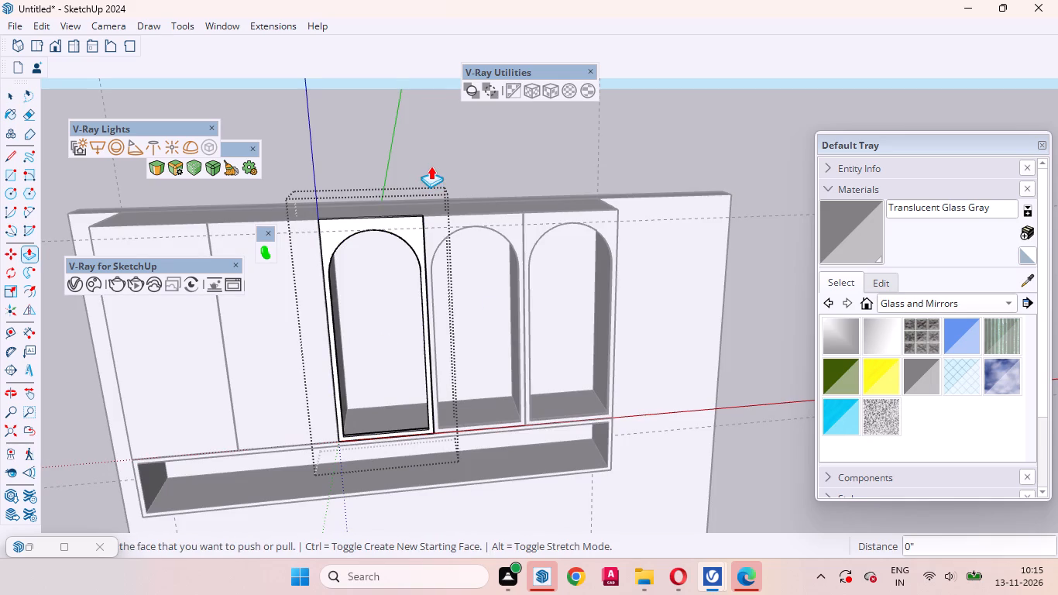
key(space)
click(431, 166)
Examine the three arched door frames and the gaps between them along the cabinet's bottom edge.
scroll(731, 182, down, 3)
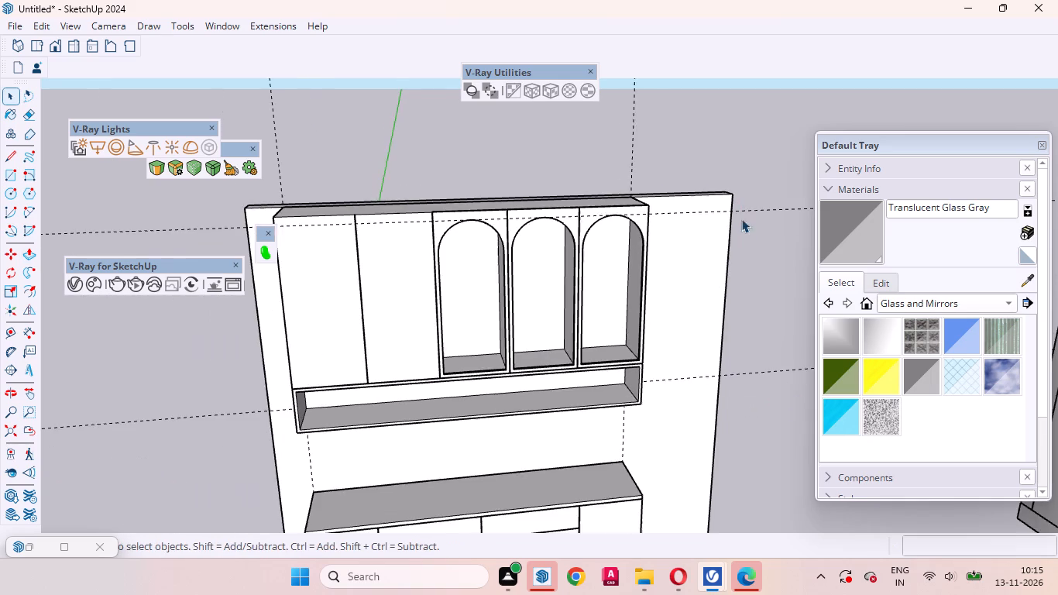
middle_drag(648, 315, 713, 323)
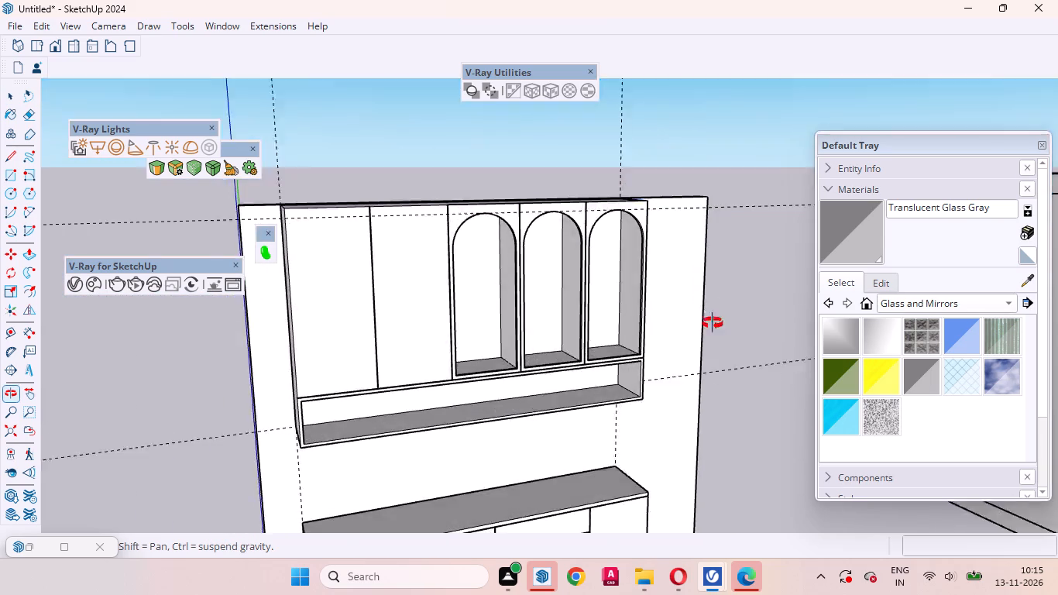
middle_drag(713, 323, 577, 315)
scroll(576, 334, up, 17)
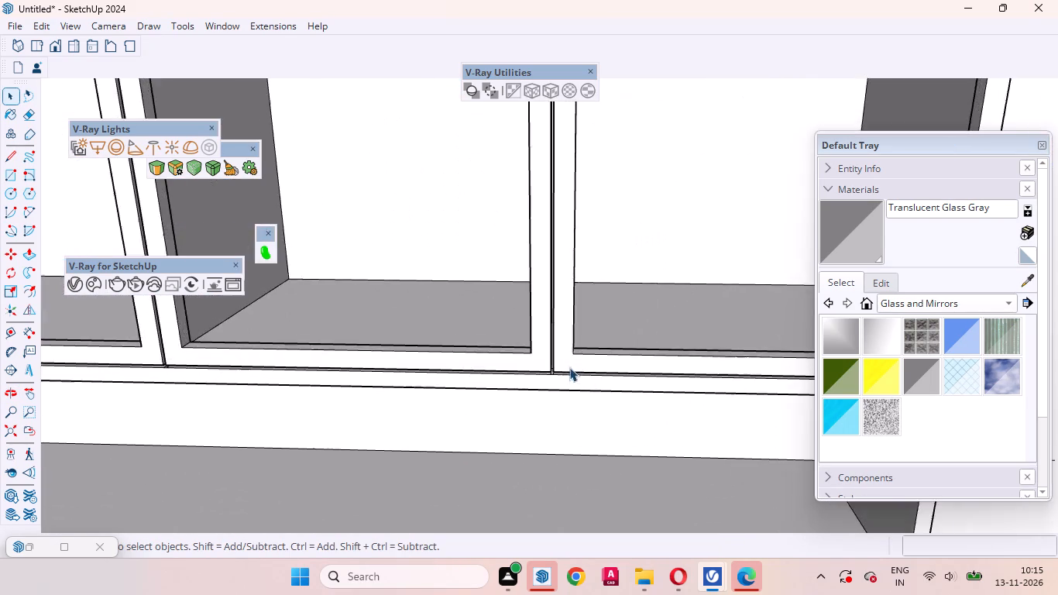
scroll(569, 367, up, 4)
middle_drag(551, 377, 269, 410)
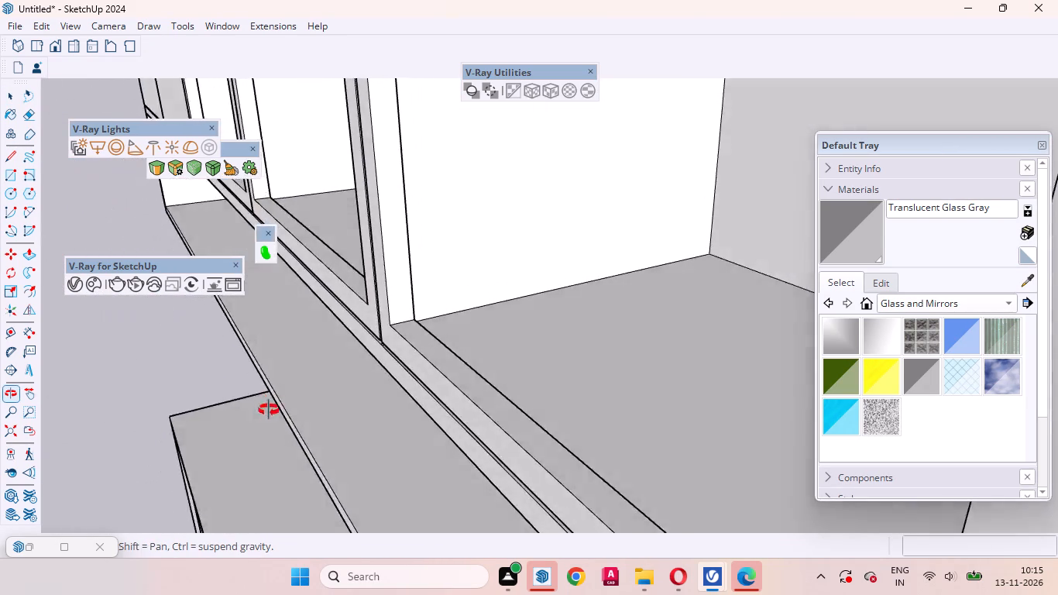
middle_drag(269, 410, 659, 420)
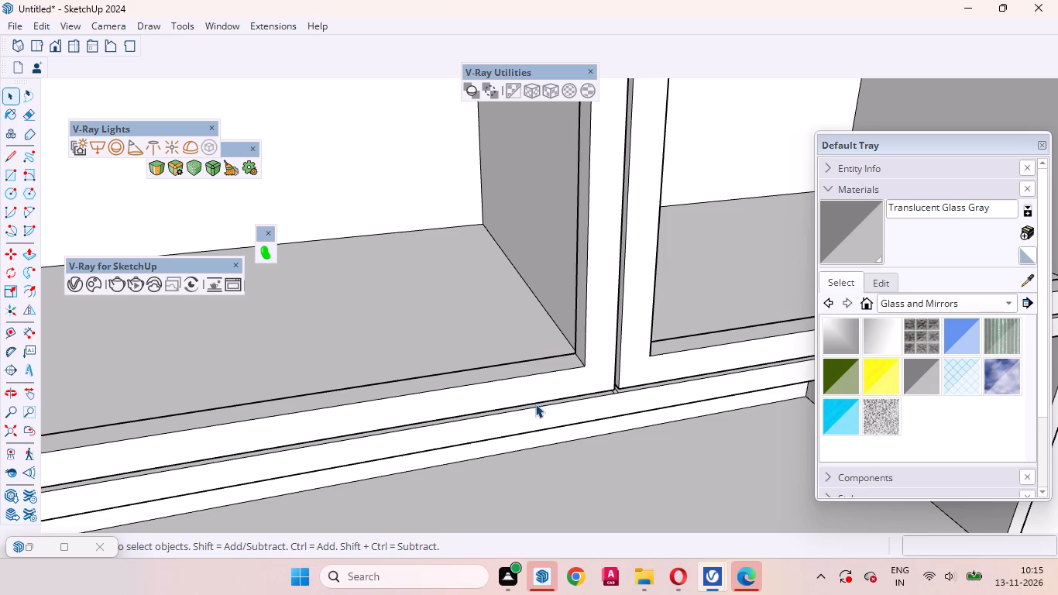
scroll(598, 450, down, 20)
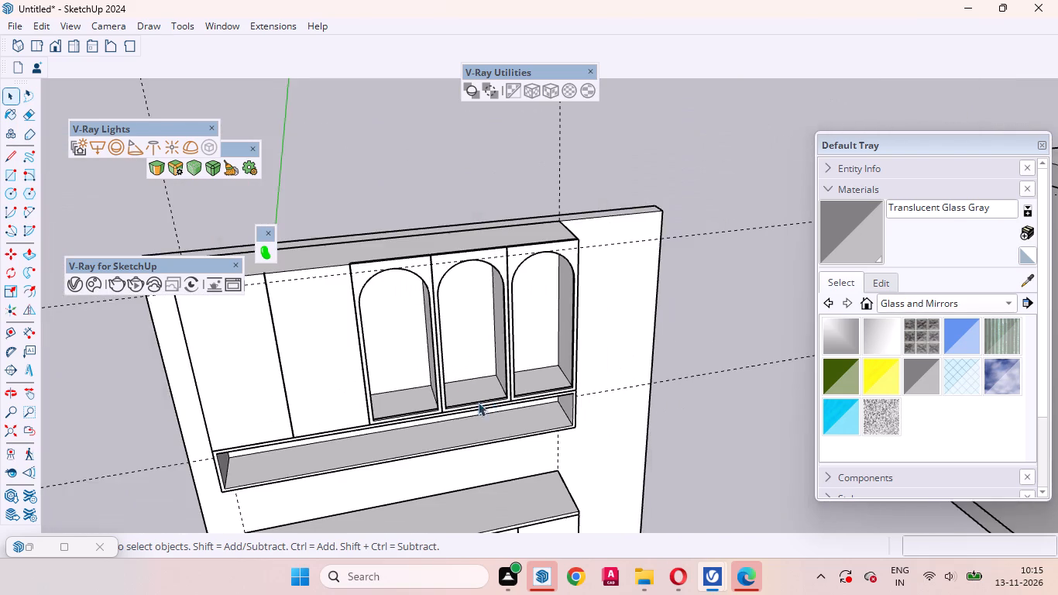
Open the upper cabinet's group for editing and select its connected carcass geometry behind the arched doors.
middle_drag(474, 401, 318, 310)
scroll(423, 242, up, 7)
click(461, 320)
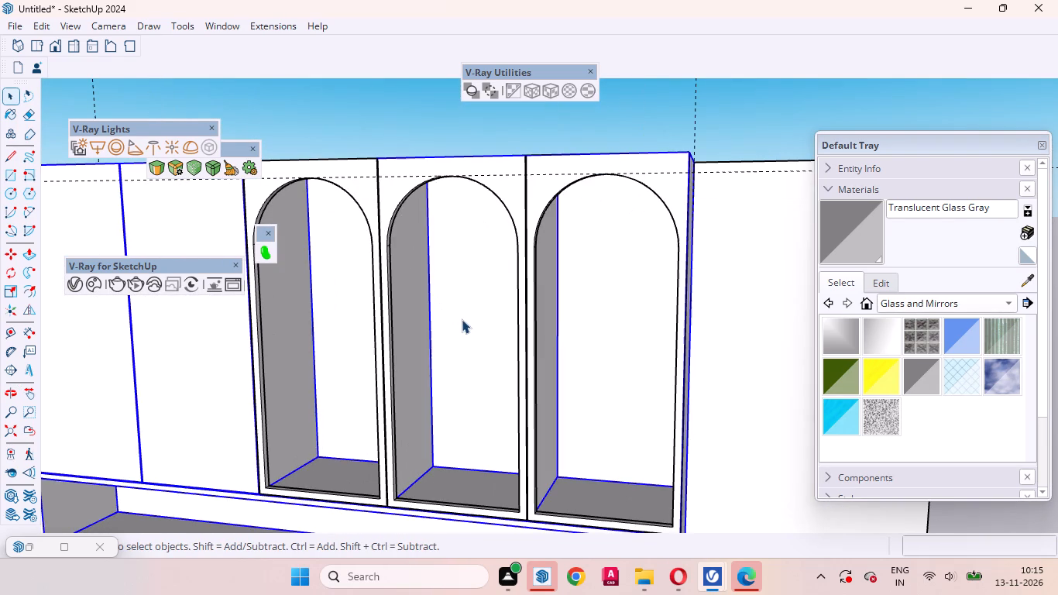
triple_click(462, 322)
middle_drag(461, 341, 525, 335)
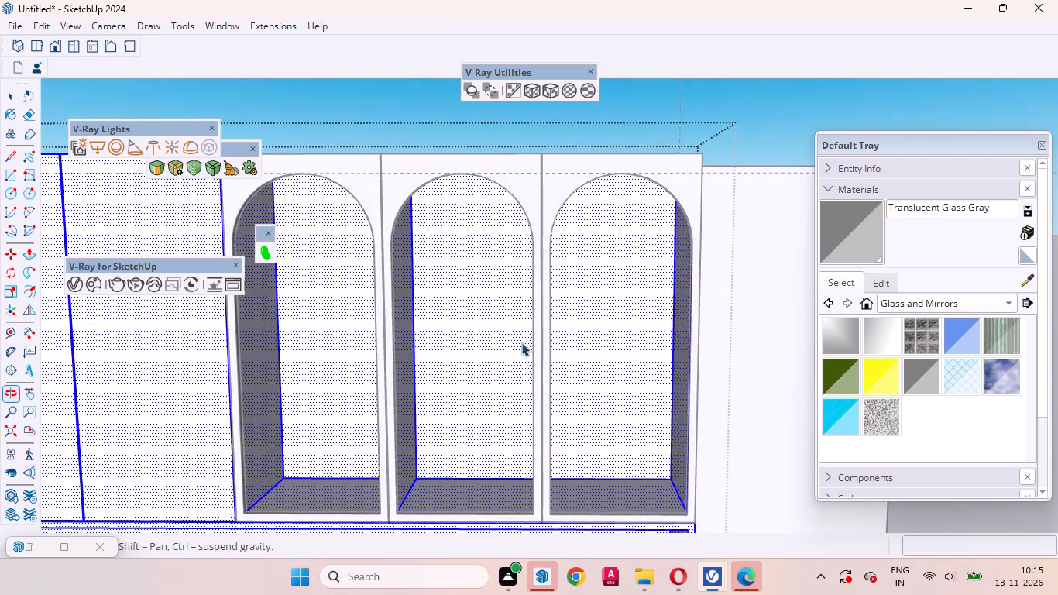
scroll(514, 344, down, 3)
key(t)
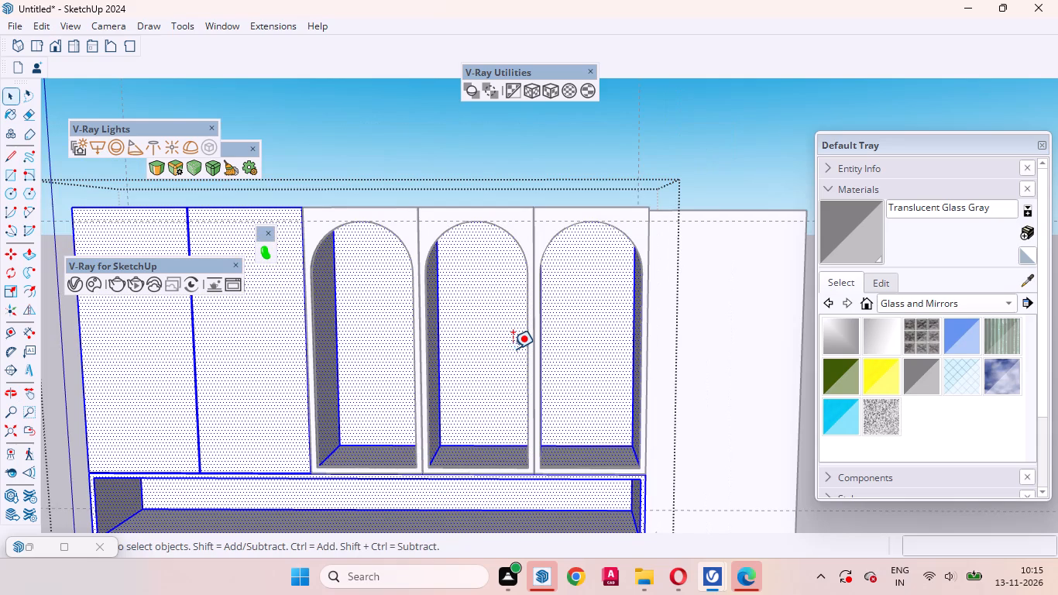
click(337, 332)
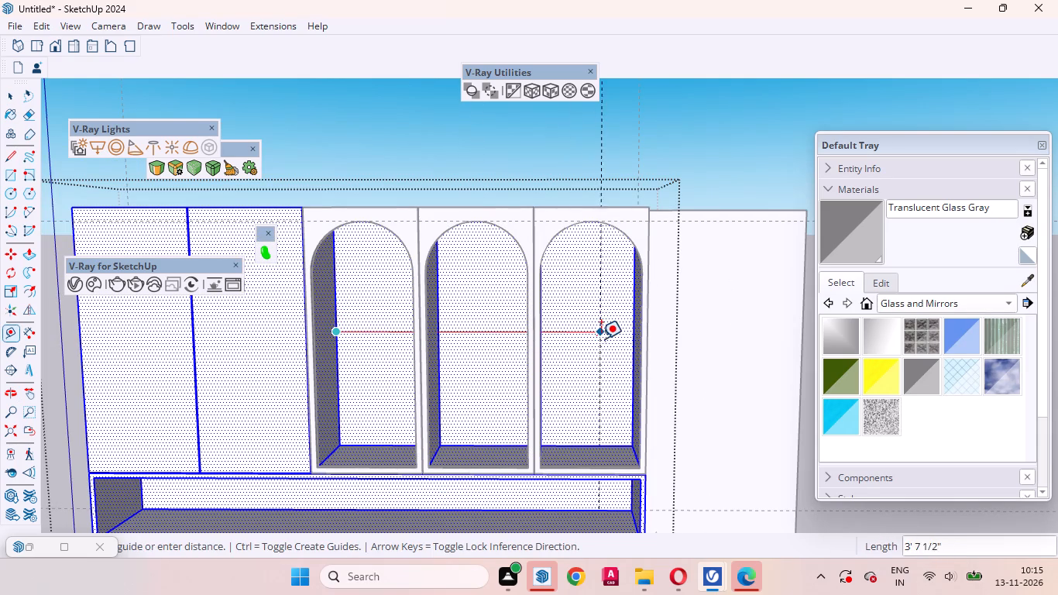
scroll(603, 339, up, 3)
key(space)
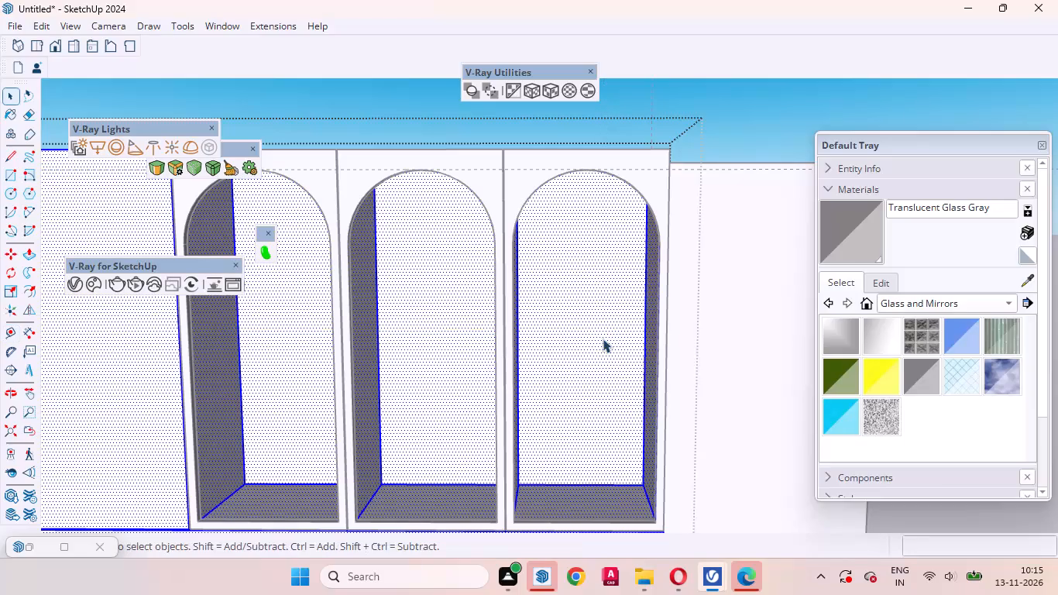
Place a horizontal guide at about mid-height of the arched compartments' back panel, and a second guide 18 mm above it.
key(t)
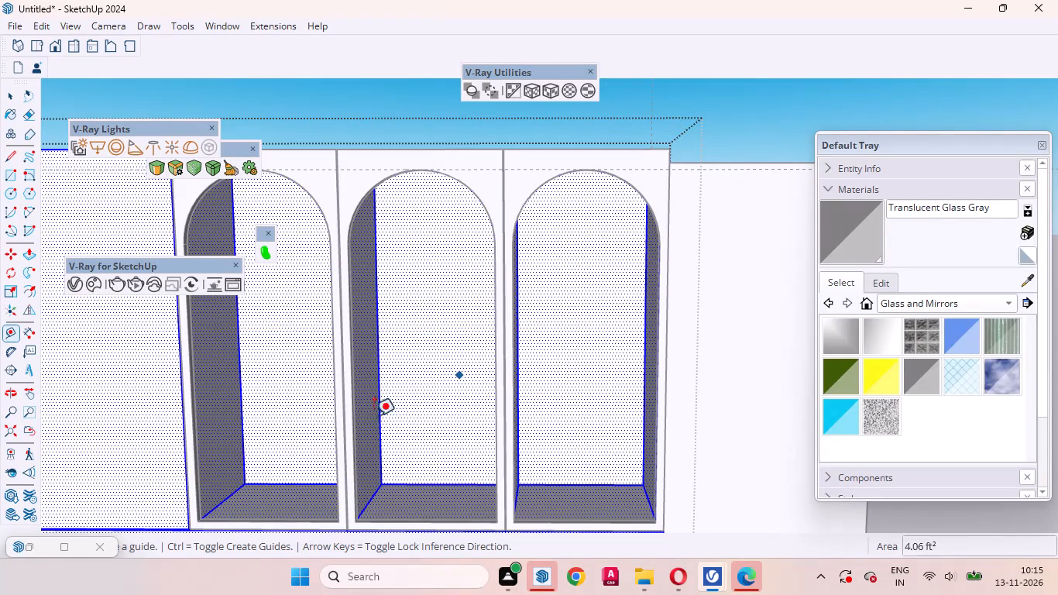
click(288, 480)
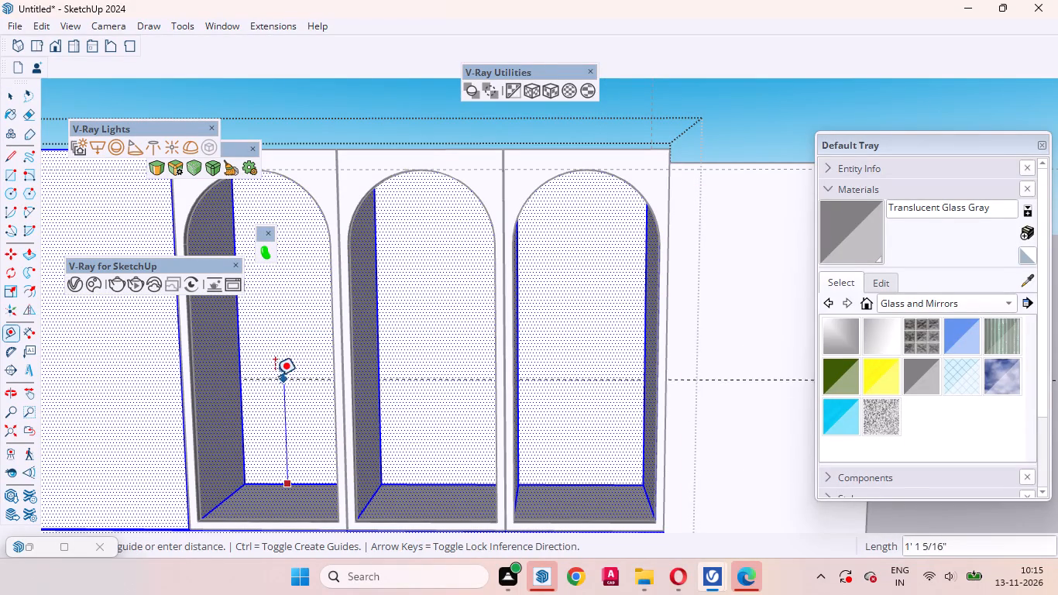
scroll(275, 377, down, 2)
click(243, 333)
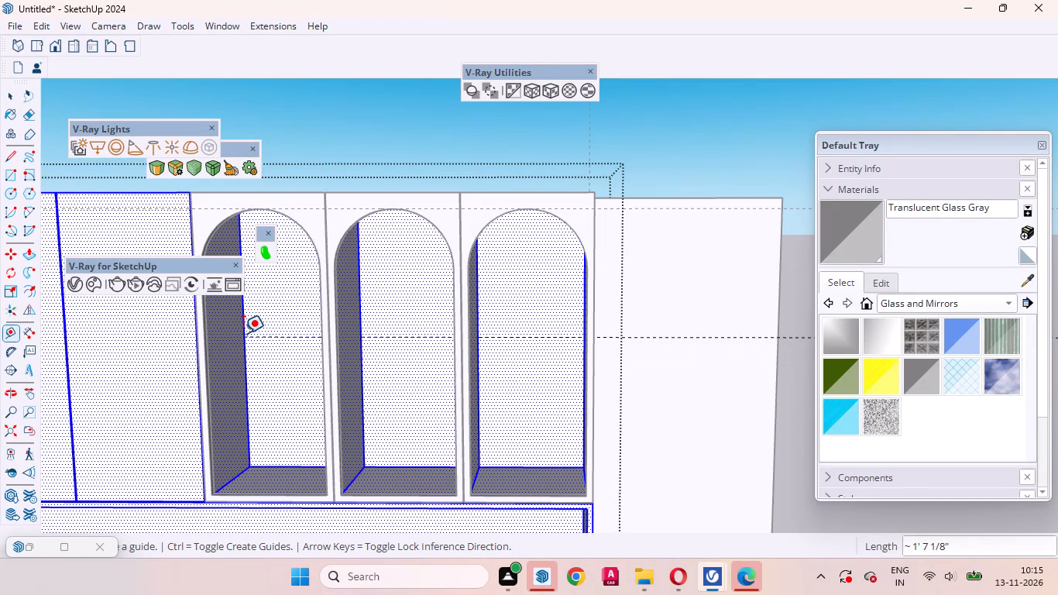
scroll(603, 398, down, 4)
scroll(373, 367, up, 6)
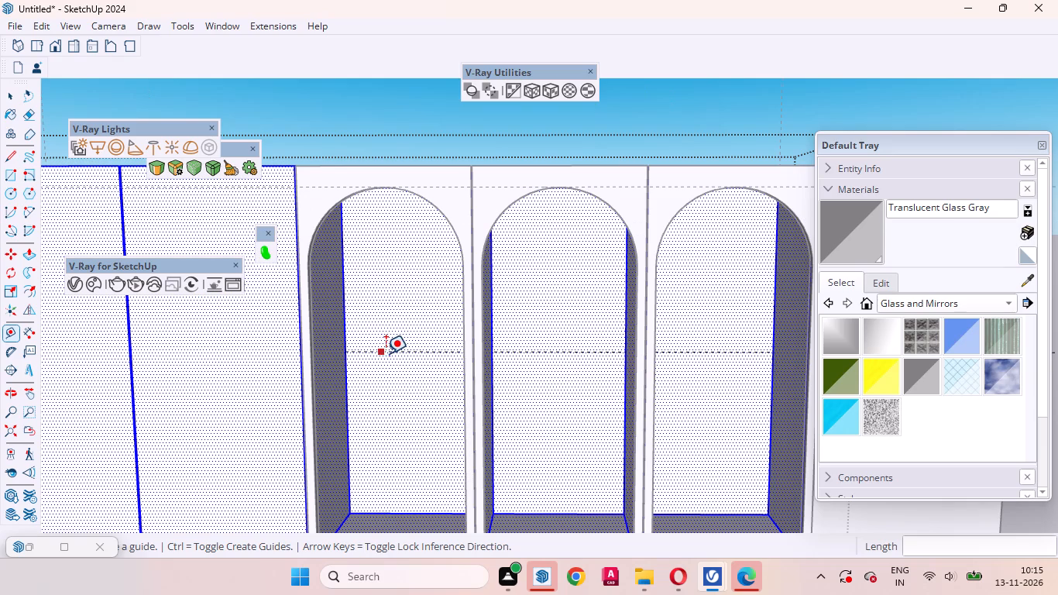
click(386, 353)
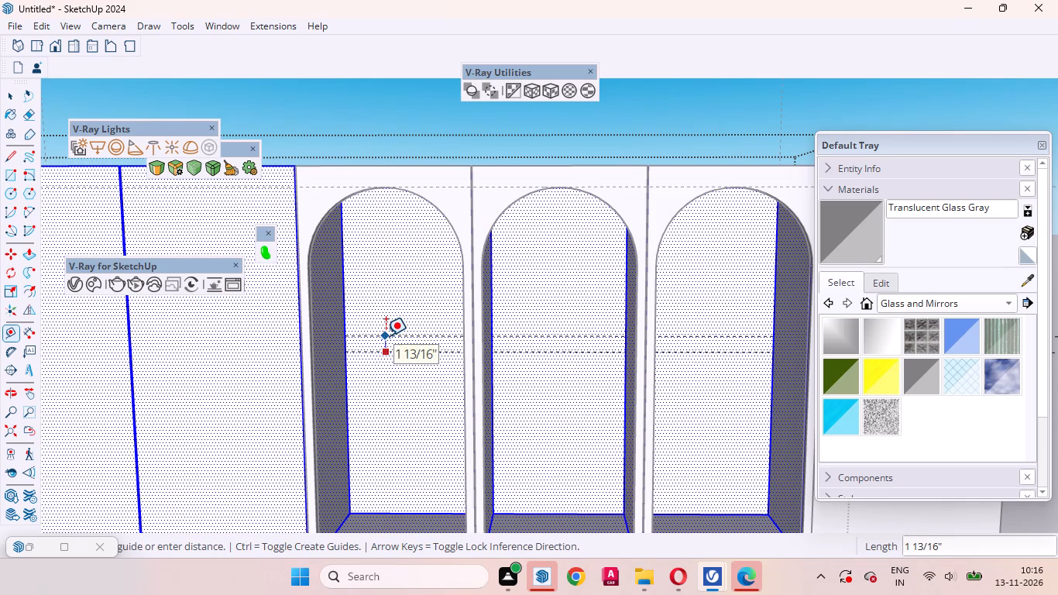
text(18mm)
key(Return)
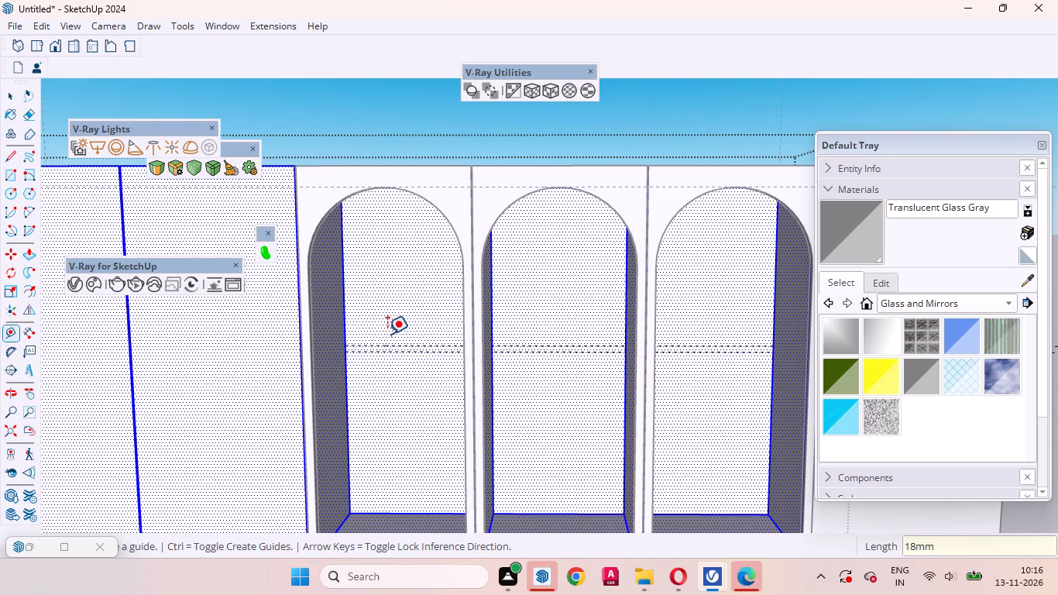
key(space)
Place a vertical guide 18 mm in from the front edge of the side panel inside the leftmost arched compartment.
scroll(405, 318, down, 4)
middle_drag(418, 344, 292, 421)
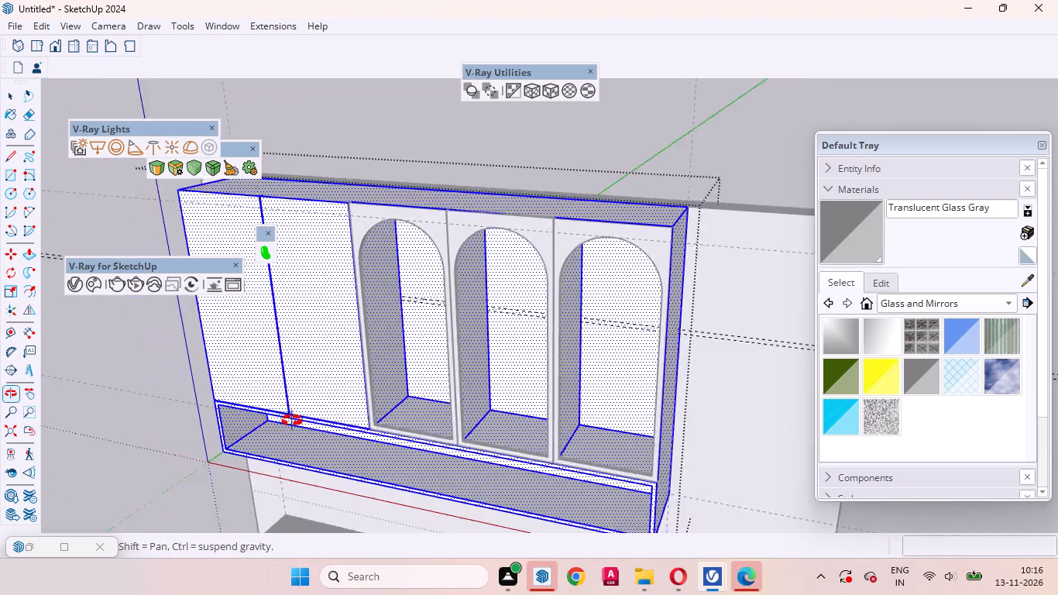
middle_drag(292, 421, 288, 417)
scroll(333, 344, up, 8)
scroll(442, 353, down, 3)
middle_drag(448, 371, 397, 387)
scroll(420, 390, up, 9)
key(t)
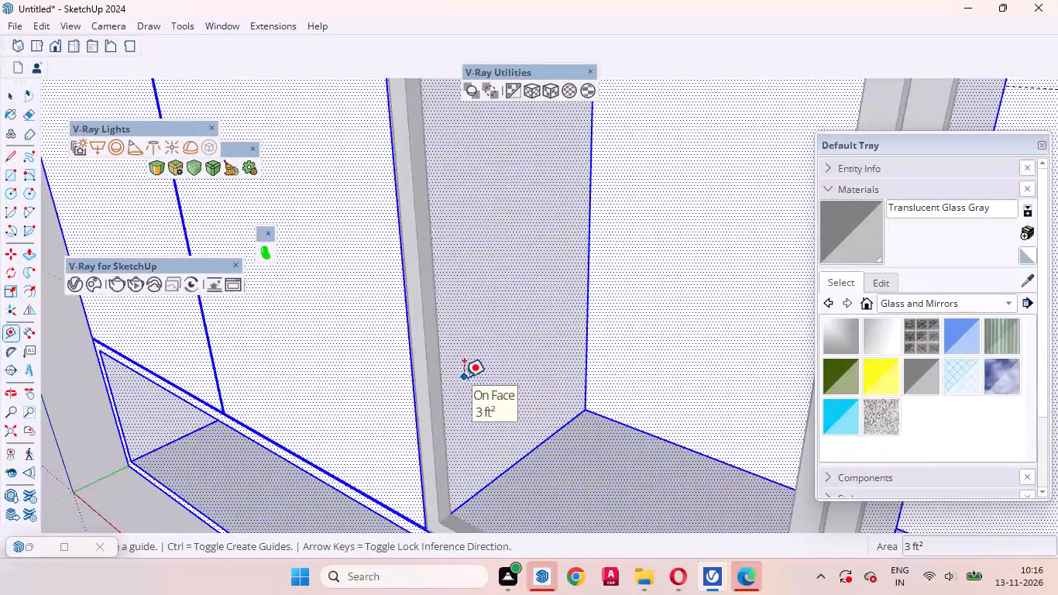
click(438, 339)
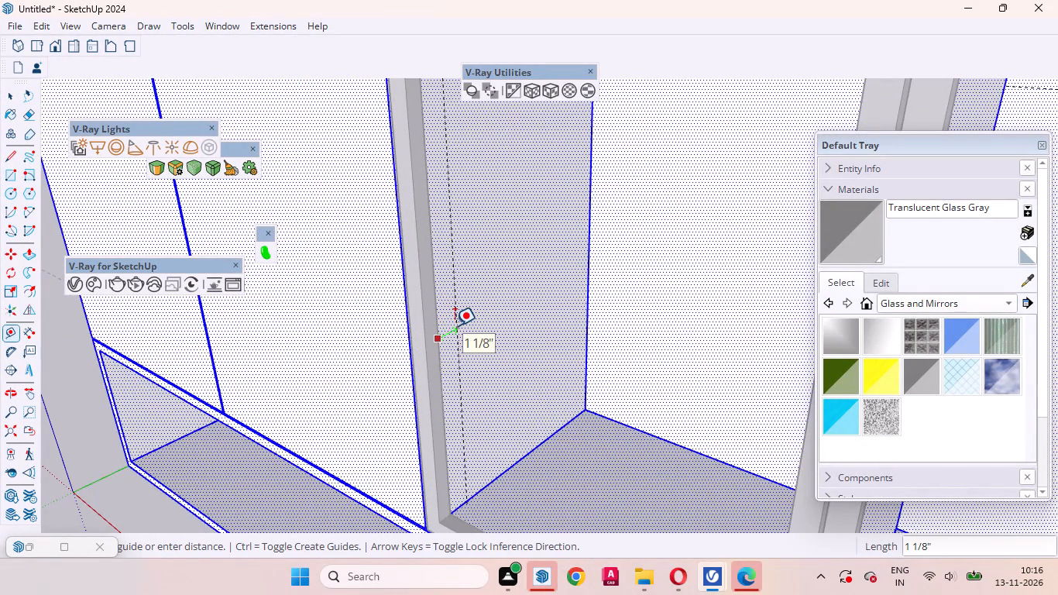
text(18mm)
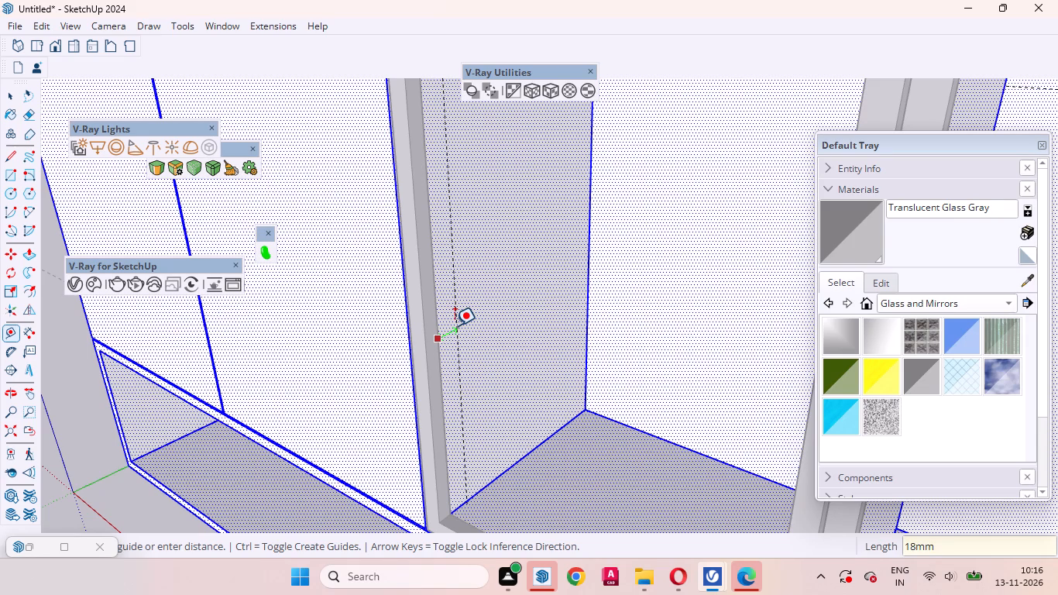
key(Return)
key(space)
Leave the upper cabinet's group and make a new empty group for the shelves.
scroll(578, 348, down, 10)
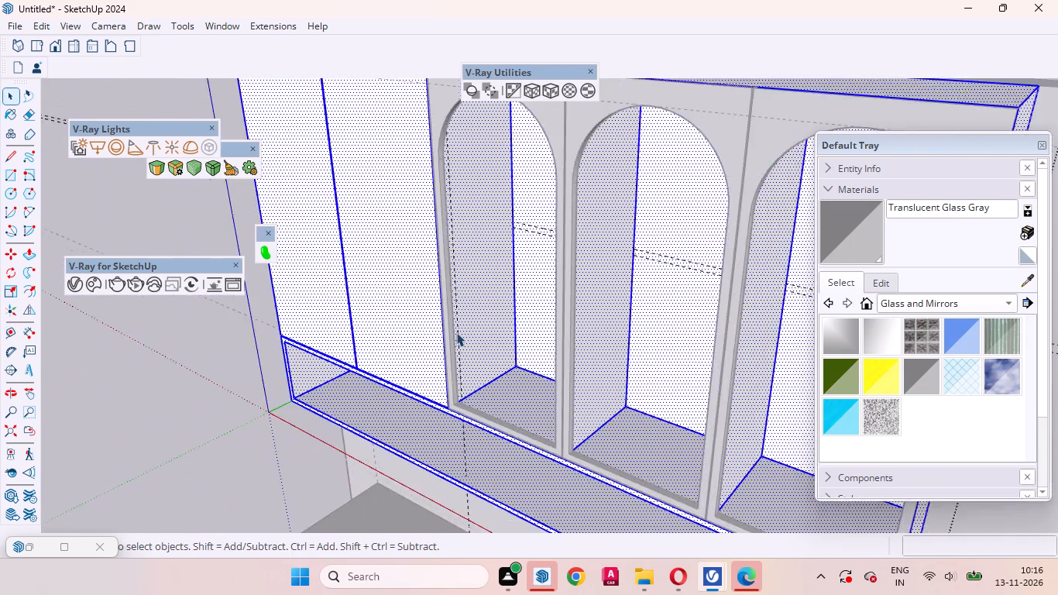
scroll(456, 332, down, 5)
middle_drag(448, 387, 692, 316)
scroll(503, 356, up, 1)
scroll(201, 428, down, 3)
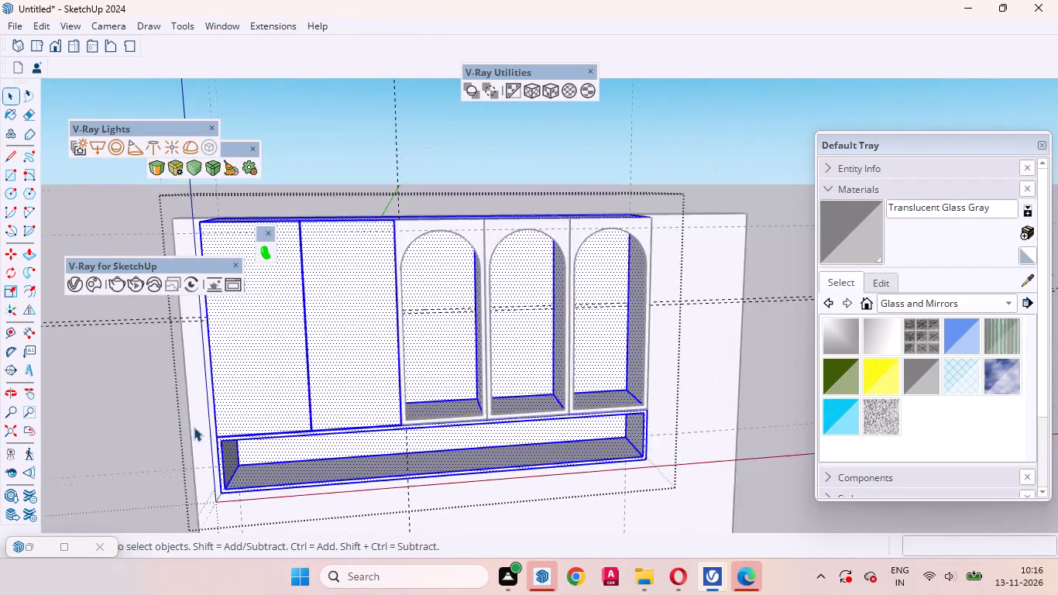
scroll(194, 427, down, 4)
scroll(316, 337, up, 7)
click(389, 370)
scroll(366, 335, up, 7)
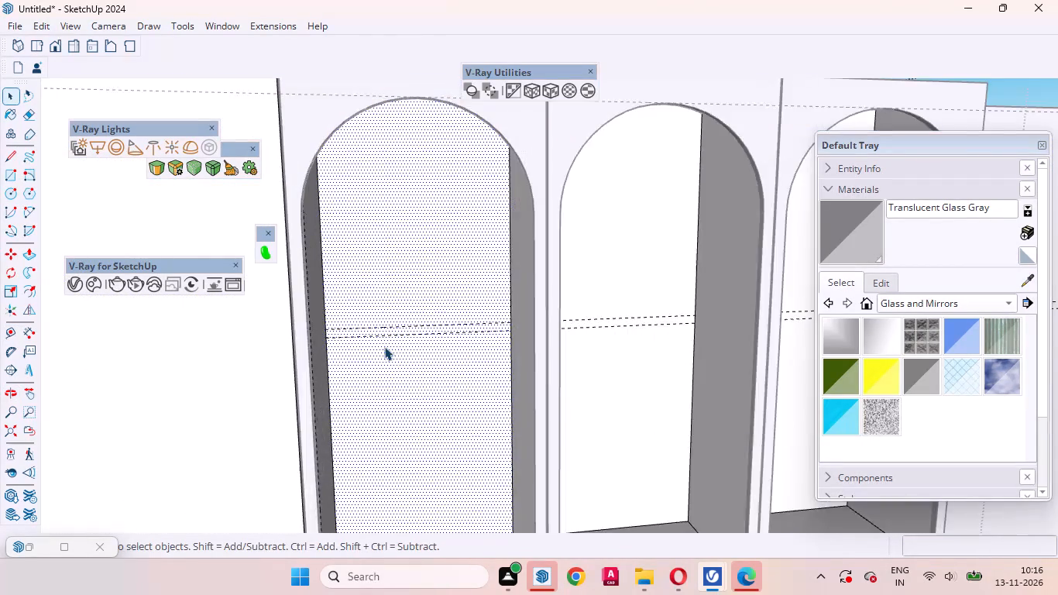
scroll(384, 346, up, 2)
middle_drag(359, 360, 314, 354)
scroll(373, 376, down, 2)
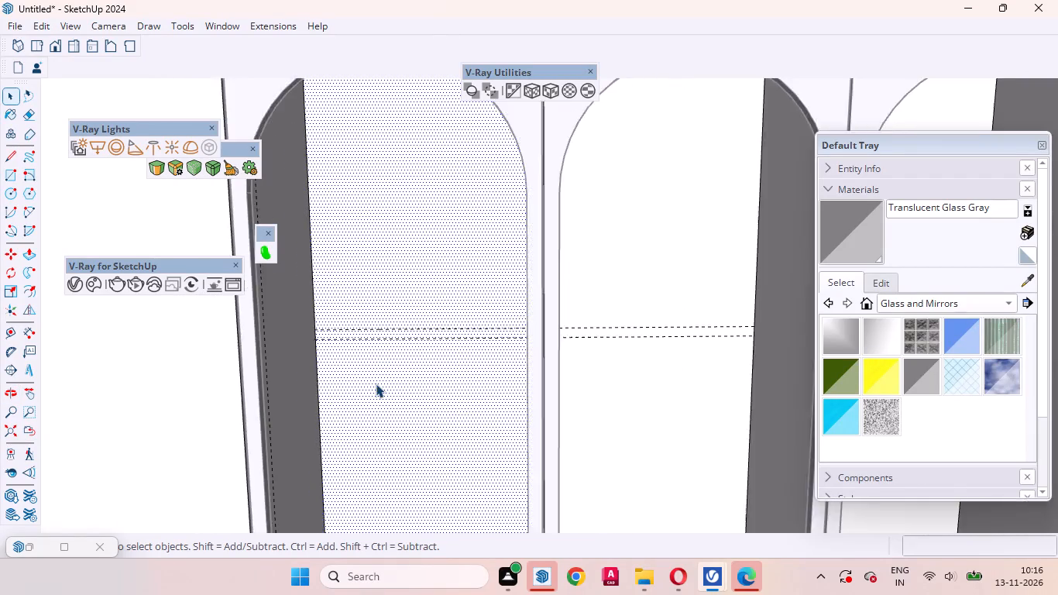
scroll(376, 383, down, 14)
click(476, 203)
right_click(476, 203)
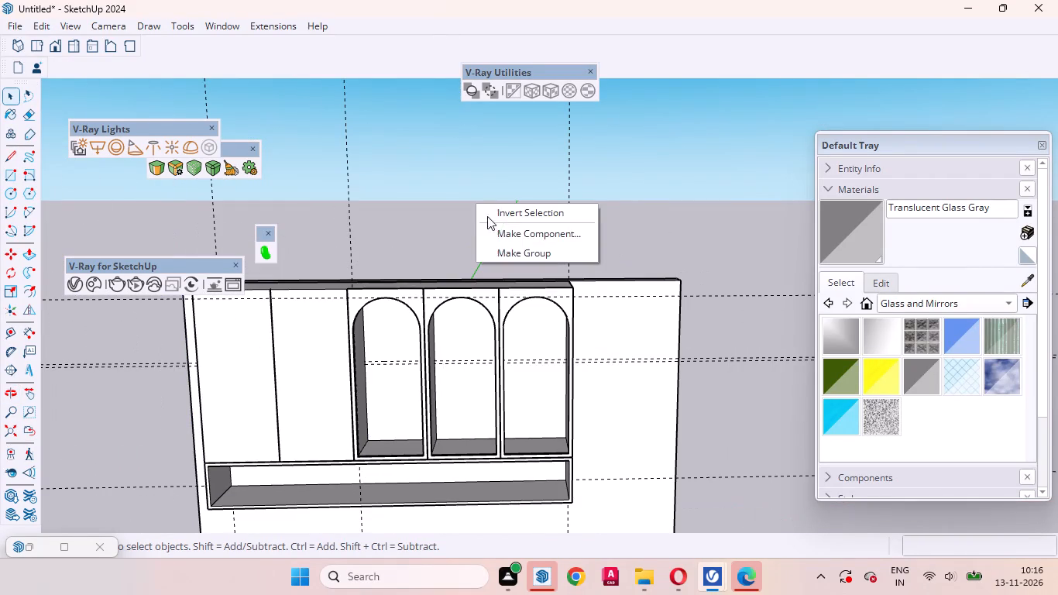
click(510, 249)
Draw a shelf rectangle between the horizontal guides in the leftmost arched compartment and Push/Pull it about 10 9/16" to the vertical guide.
scroll(413, 348, up, 12)
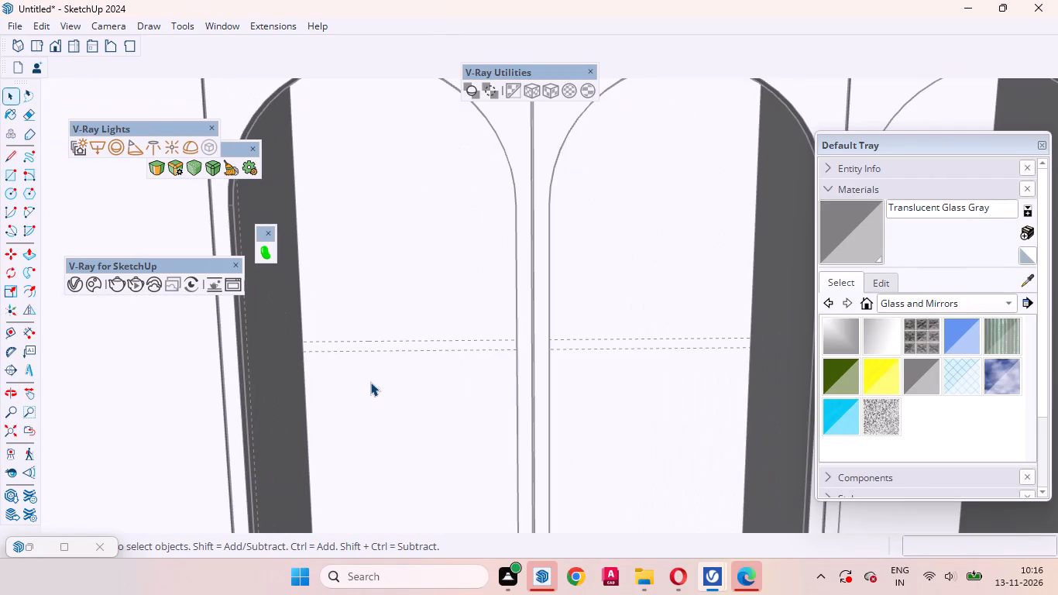
key(r)
scroll(338, 355, up, 4)
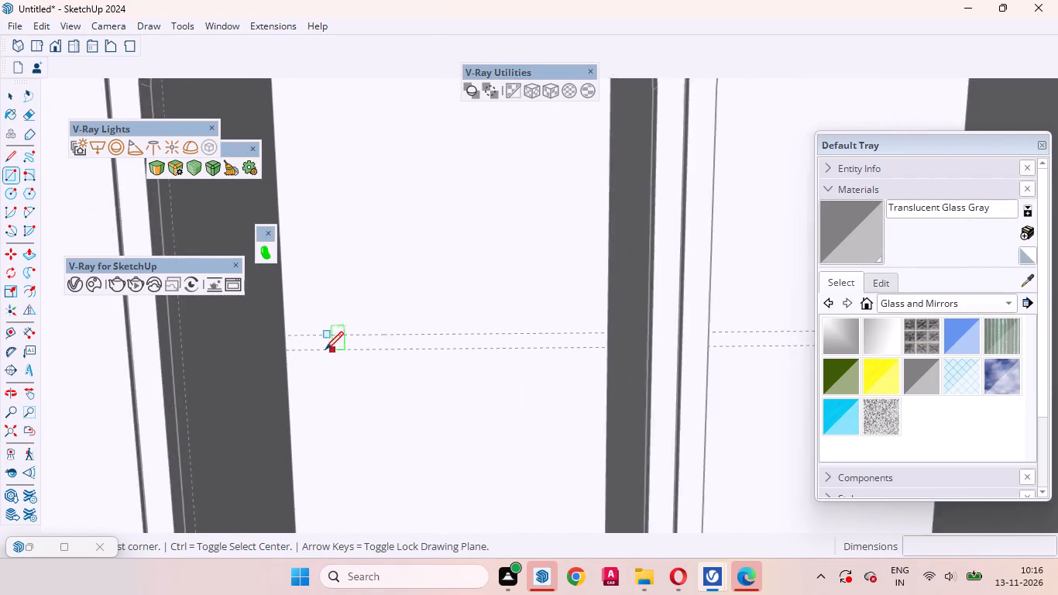
scroll(325, 349, up, 3)
click(275, 332)
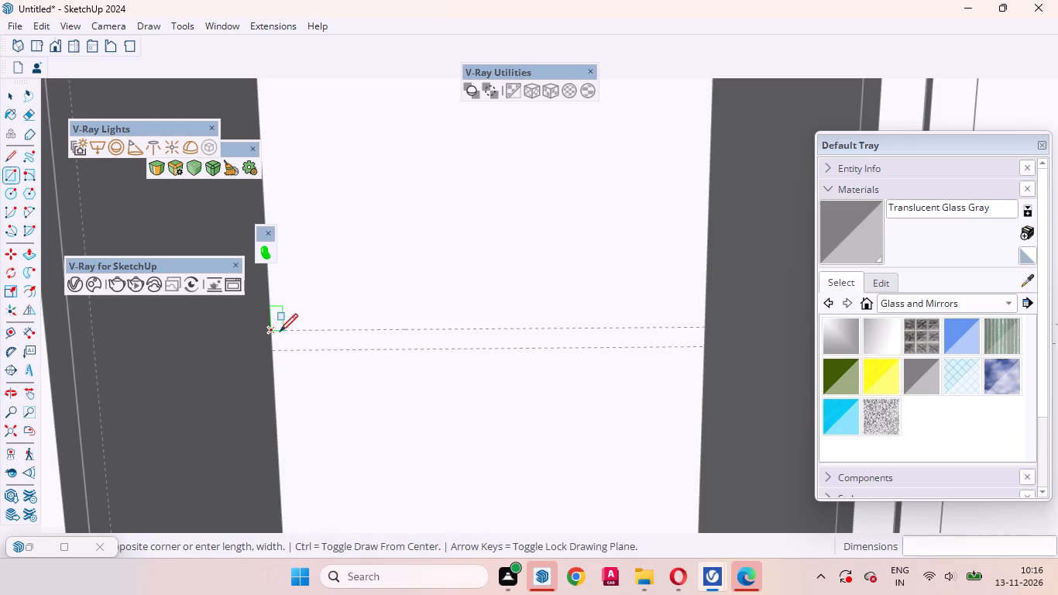
click(706, 346)
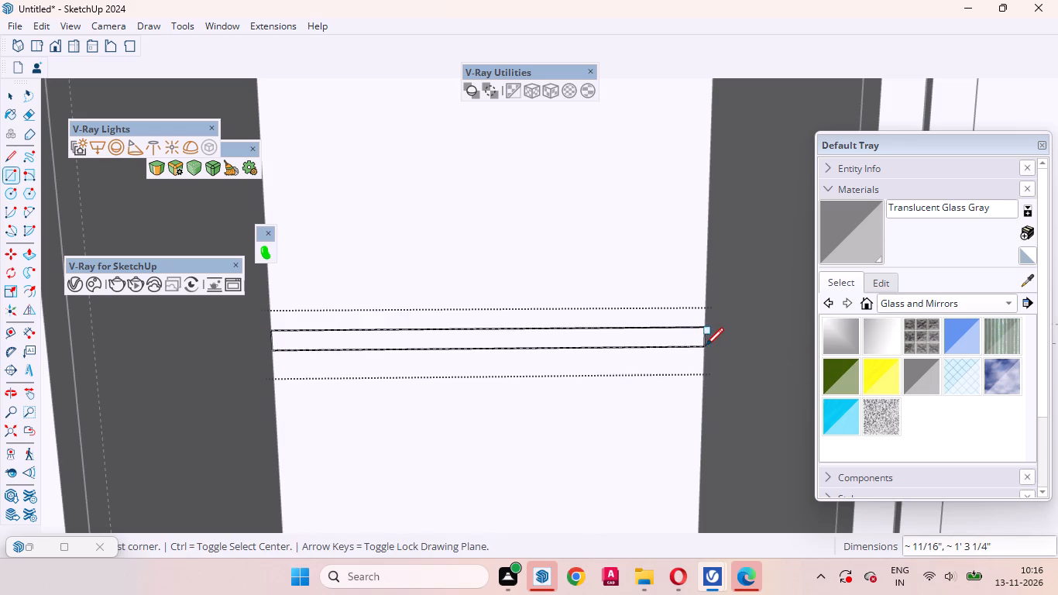
key(p)
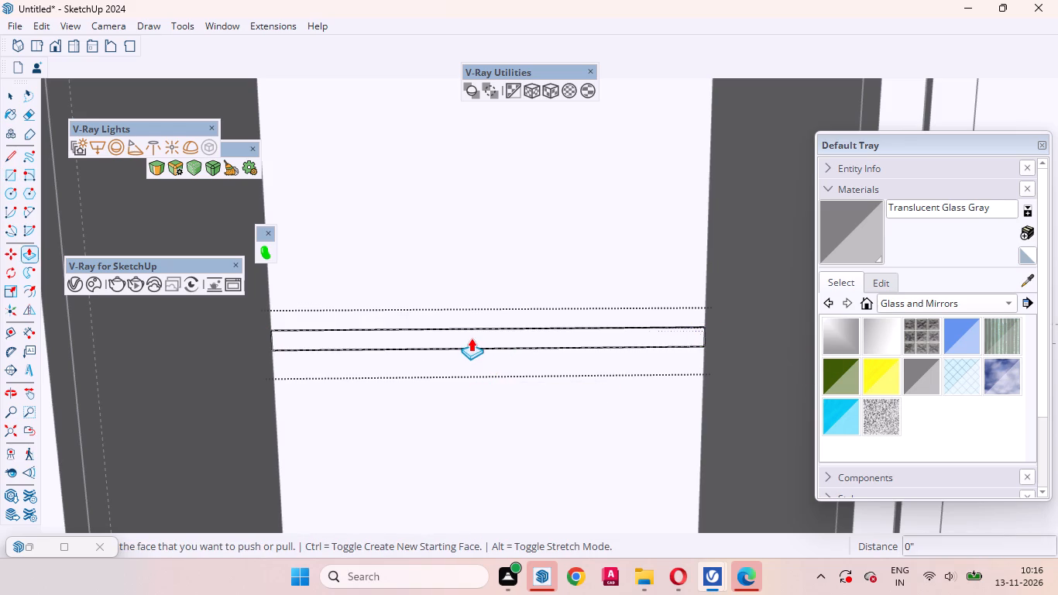
click(471, 338)
scroll(470, 345, down, 5)
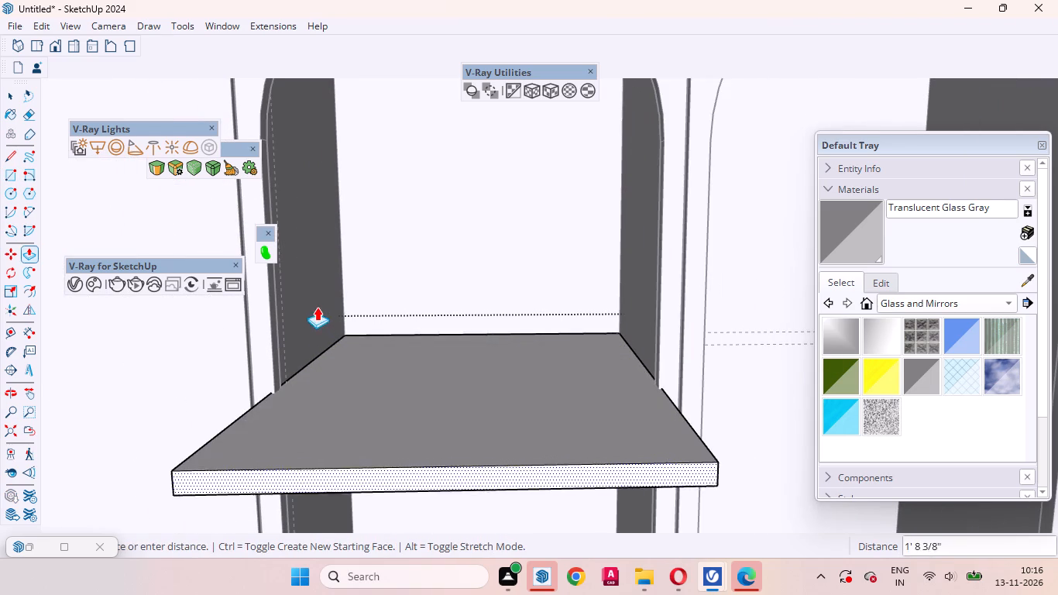
click(283, 280)
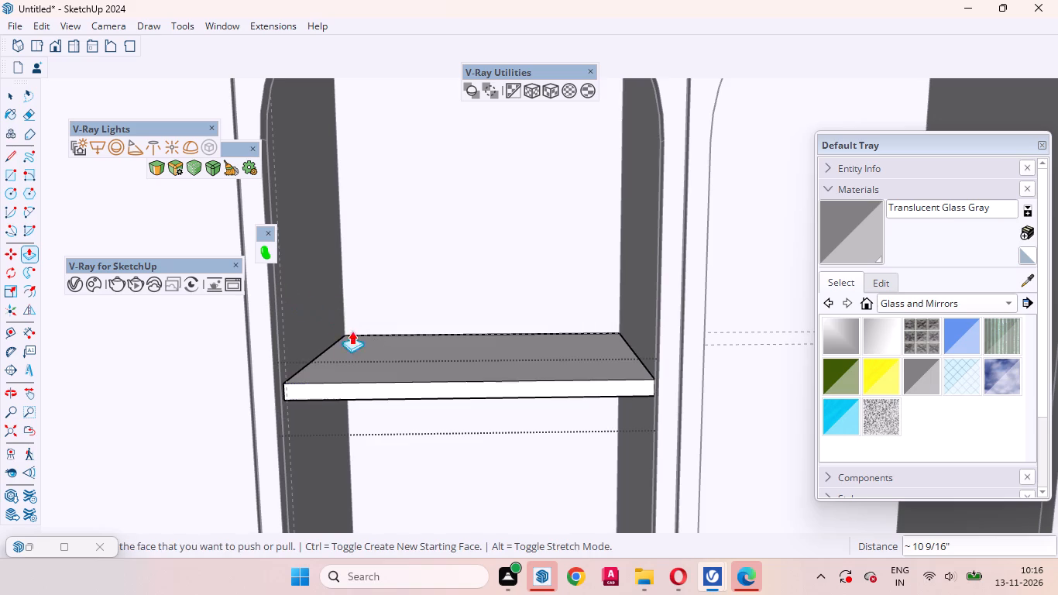
scroll(359, 380, down, 15)
key(space)
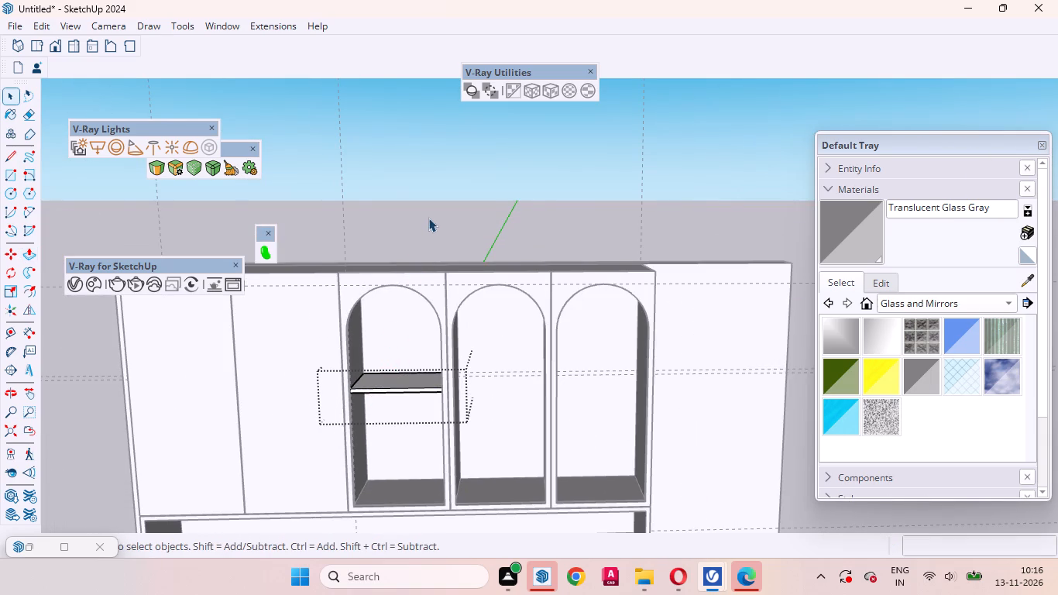
Draw a matching shelf rectangle between the guides in the middle arched compartment and repeat the same Push/Pull depth.
scroll(476, 368, up, 8)
middle_drag(453, 400, 428, 387)
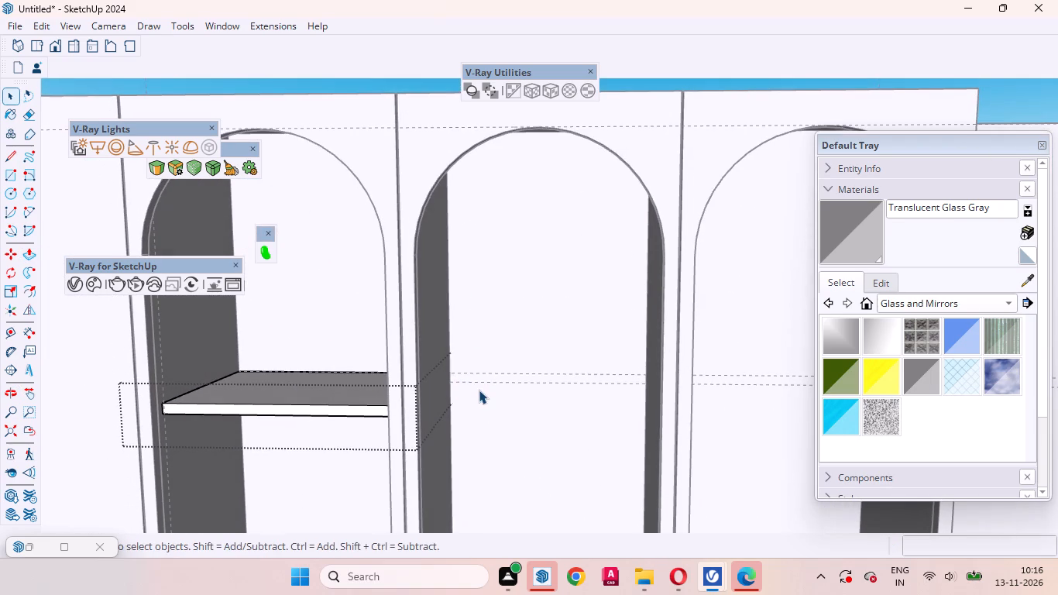
key(r)
scroll(461, 396, up, 7)
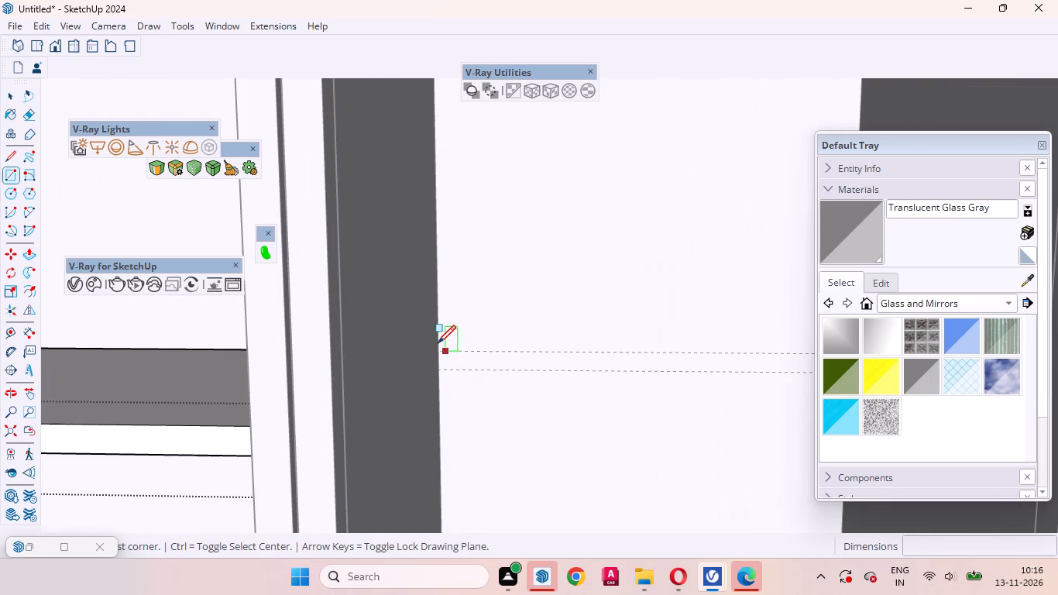
click(442, 349)
scroll(490, 358, down, 5)
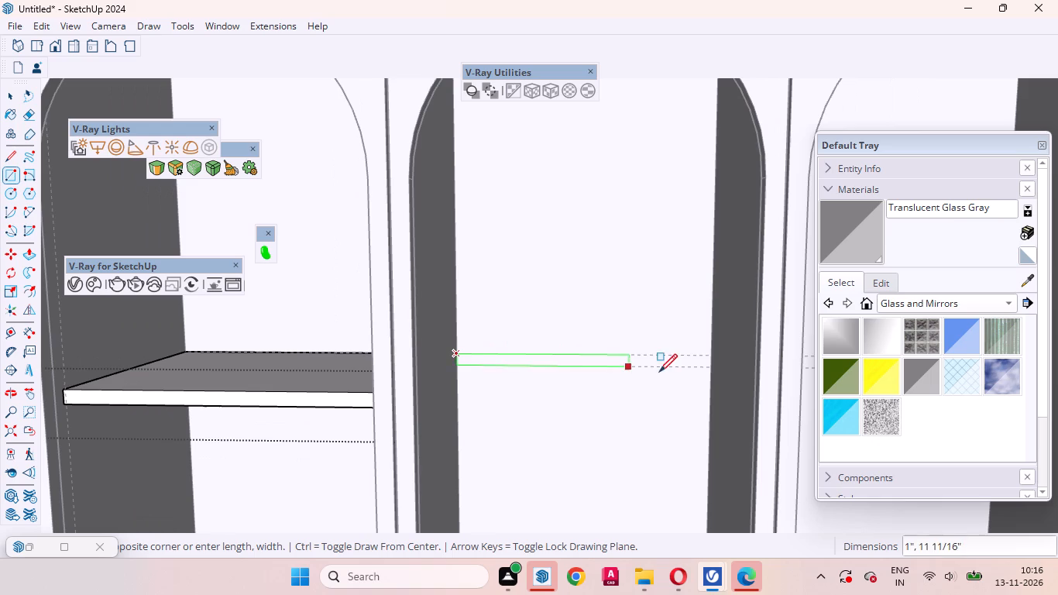
click(709, 368)
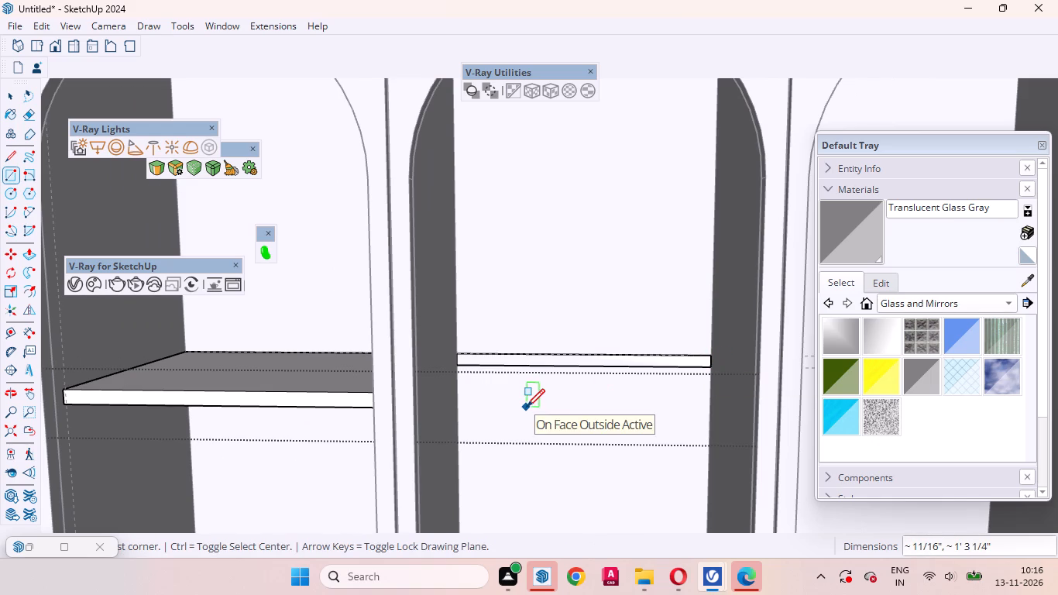
key(p)
scroll(541, 365, up, 4)
double_click(542, 358)
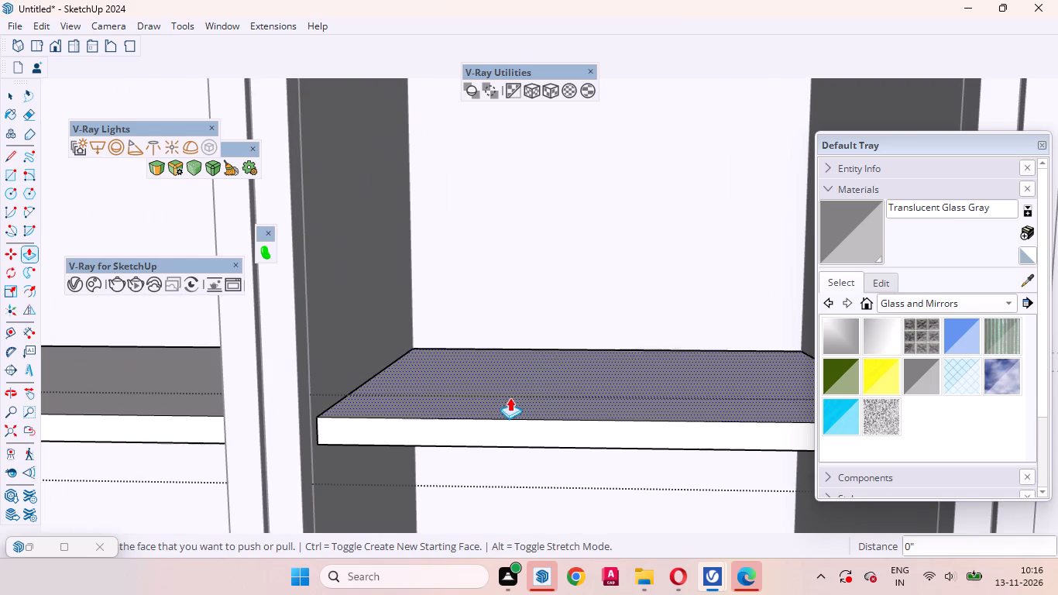
key(space)
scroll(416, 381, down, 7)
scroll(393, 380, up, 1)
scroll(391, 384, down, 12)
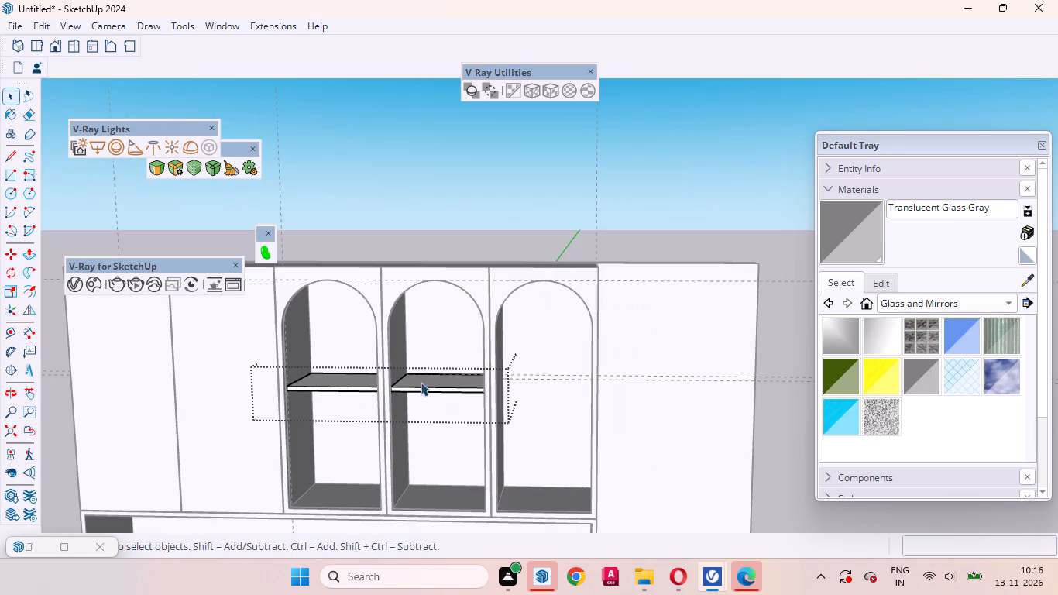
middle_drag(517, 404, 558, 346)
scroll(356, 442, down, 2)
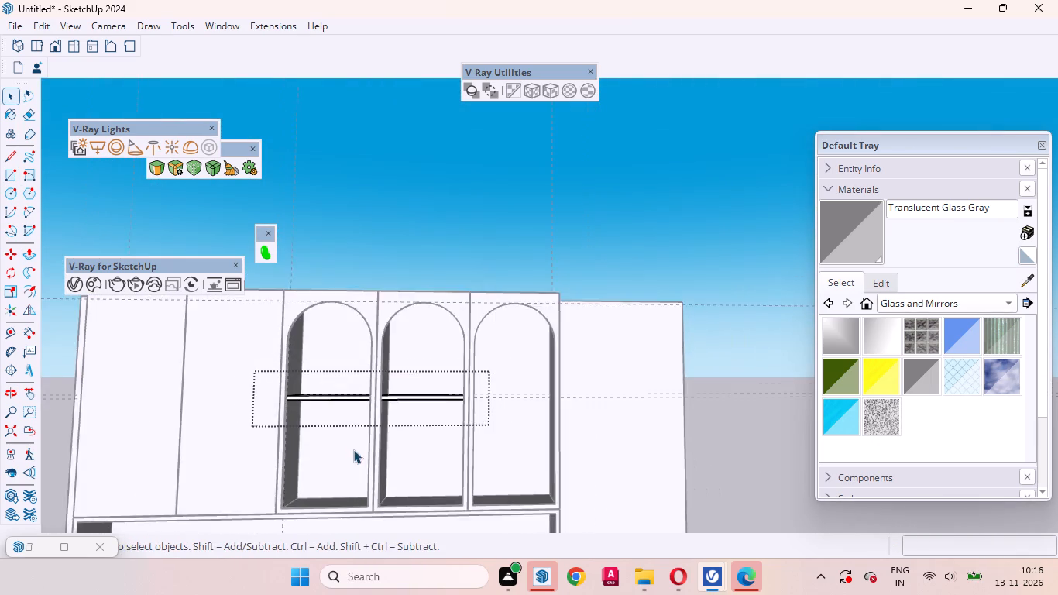
Draw a matching shelf rectangle, about 11/16" by 1' 3 1/4", between the horizontal guides in the third arched compartment.
scroll(353, 449, down, 3)
scroll(461, 412, up, 3)
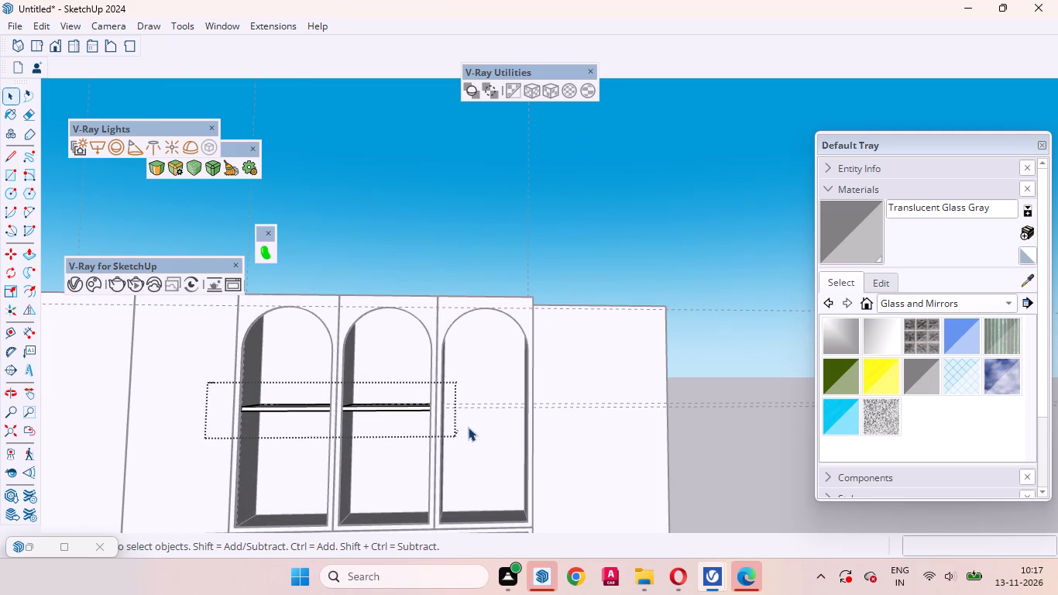
scroll(478, 410, up, 2)
middle_drag(482, 425, 442, 432)
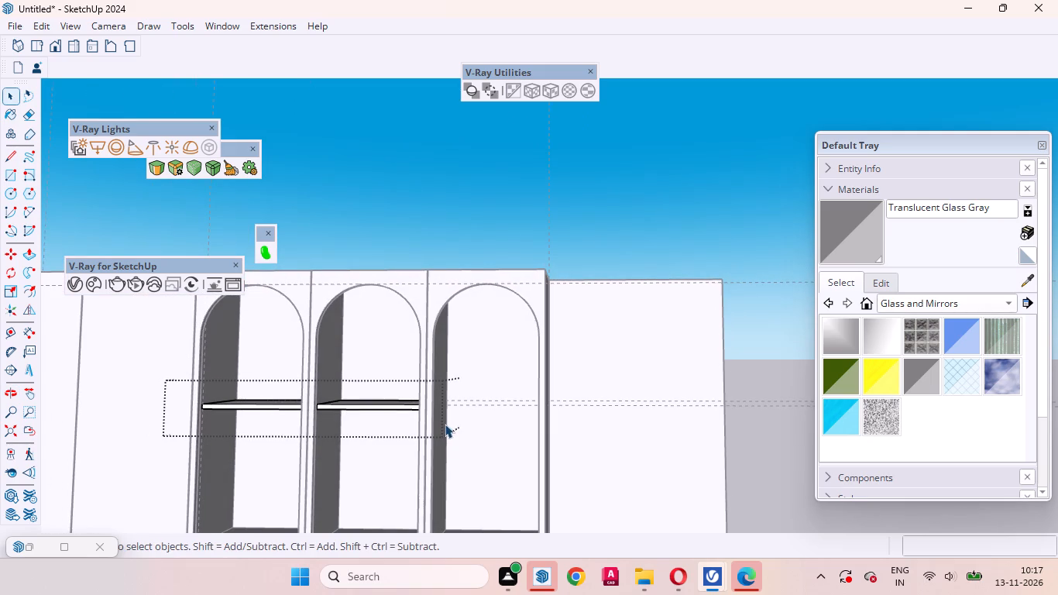
key(r)
scroll(447, 403, up, 12)
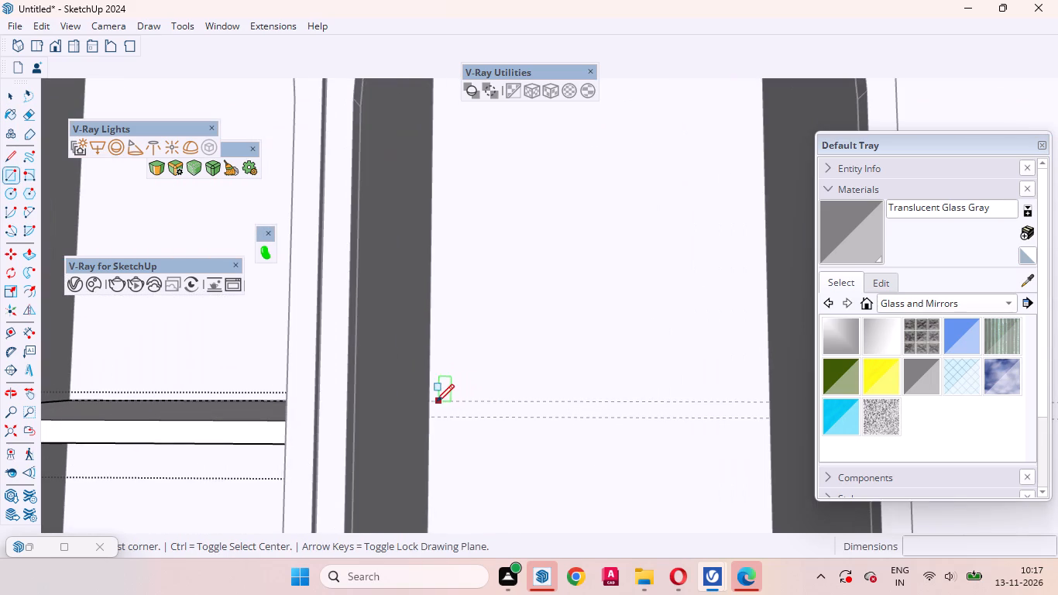
click(430, 400)
scroll(486, 408, down, 4)
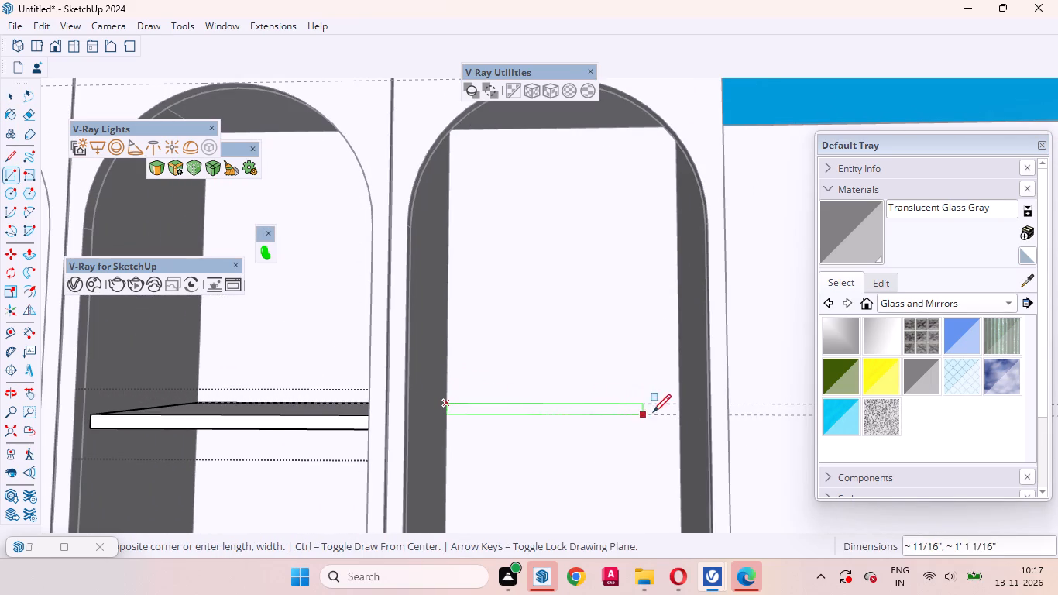
click(681, 414)
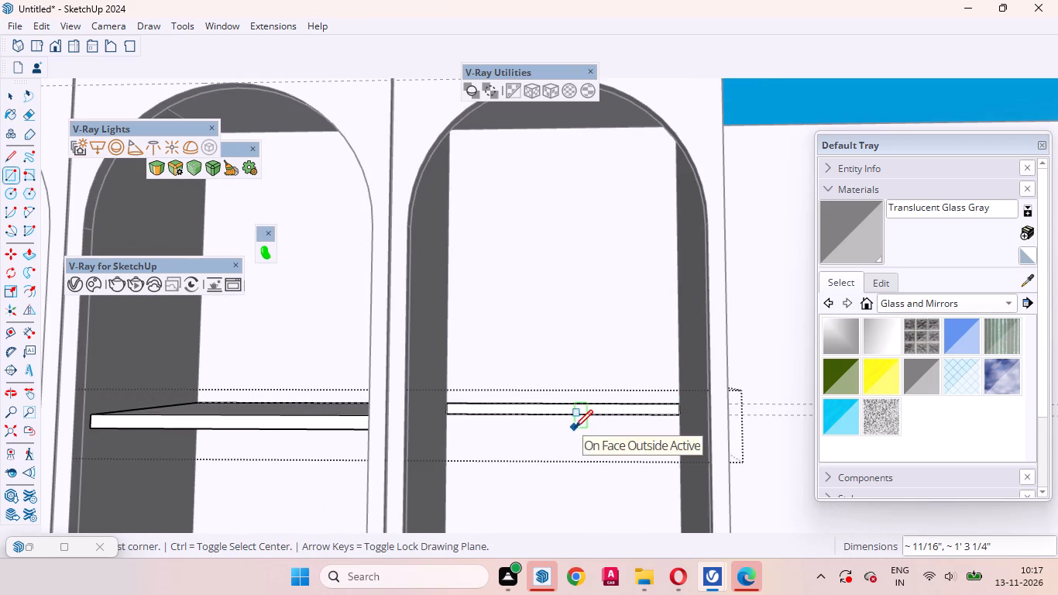
Push/Pull the new shelf rectangle forward to align with the front of the middle shelf, and leave the shelf group.
key(p)
scroll(558, 414, up, 3)
click(557, 412)
click(557, 412)
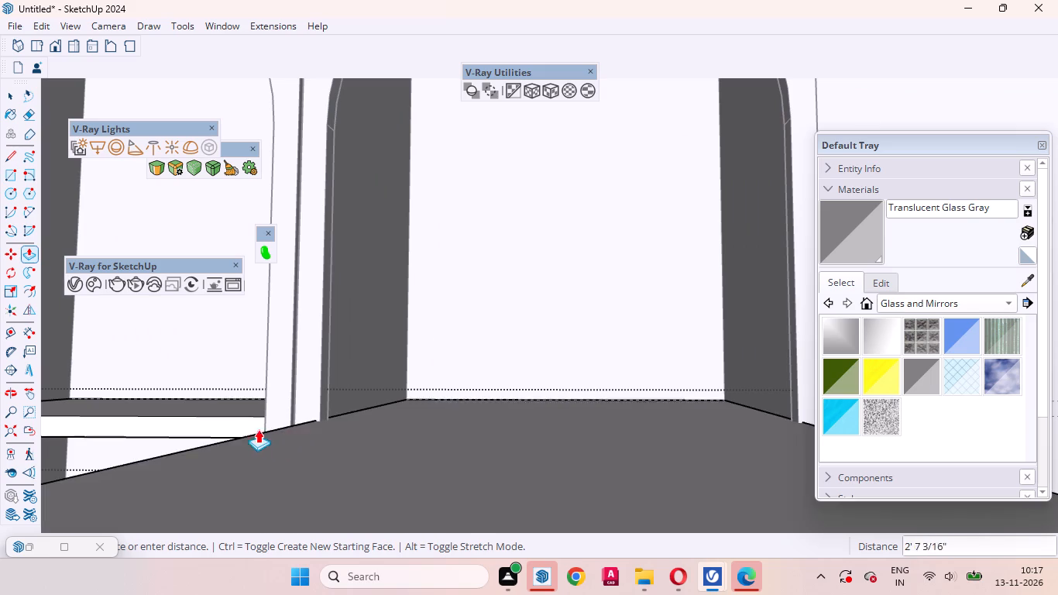
click(217, 420)
key(space)
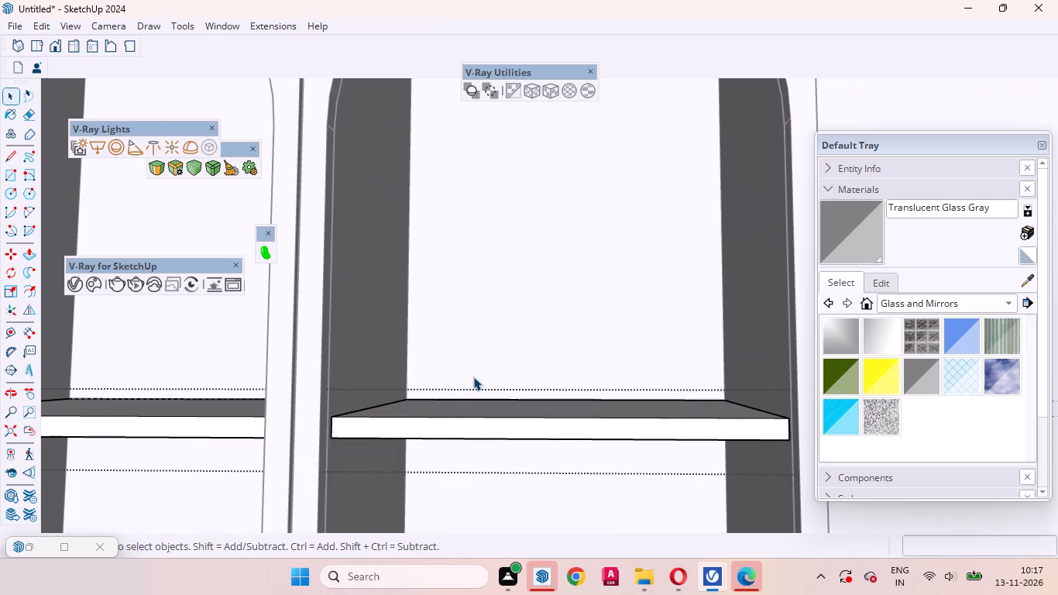
scroll(503, 366, down, 20)
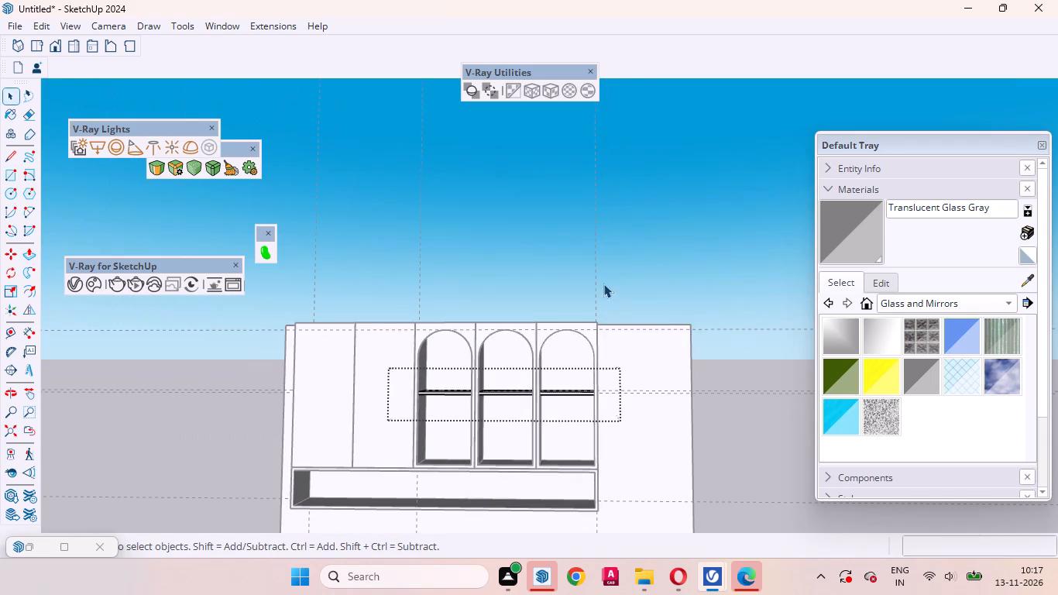
click(603, 283)
Move the shelf group straight down 1.5" inside the arched compartments and deselect it.
middle_drag(591, 321, 881, 457)
scroll(455, 404, up, 4)
middle_drag(571, 426, 569, 428)
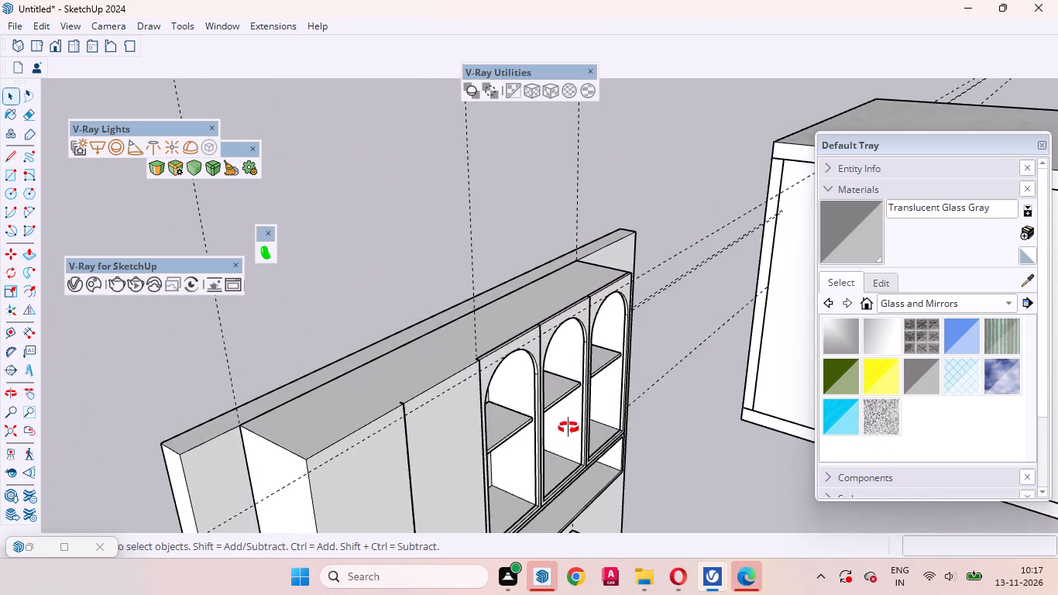
middle_drag(569, 428, 331, 340)
scroll(599, 411, down, 8)
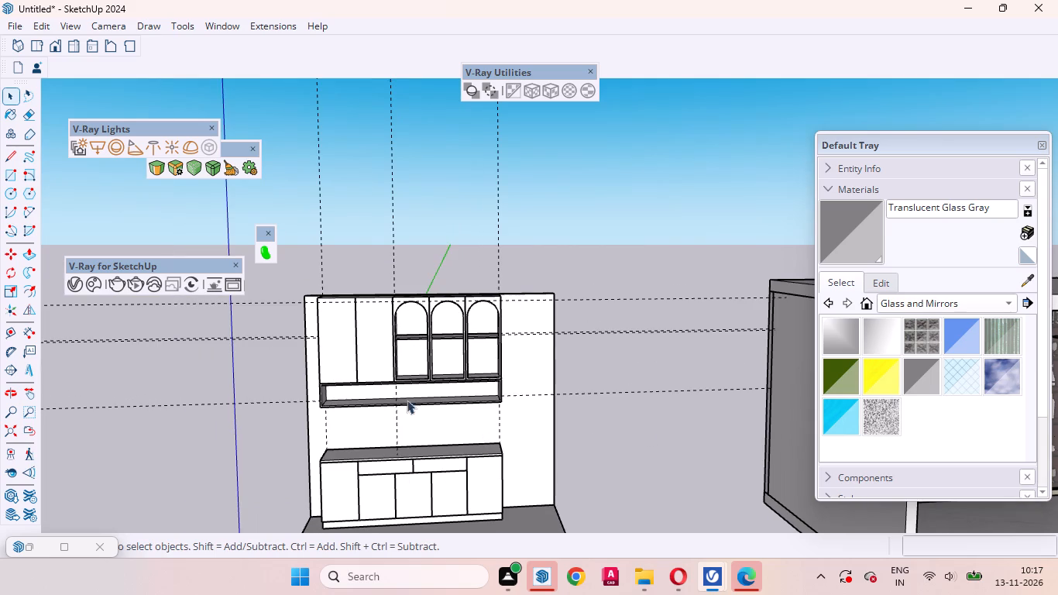
scroll(387, 342, up, 3)
click(424, 336)
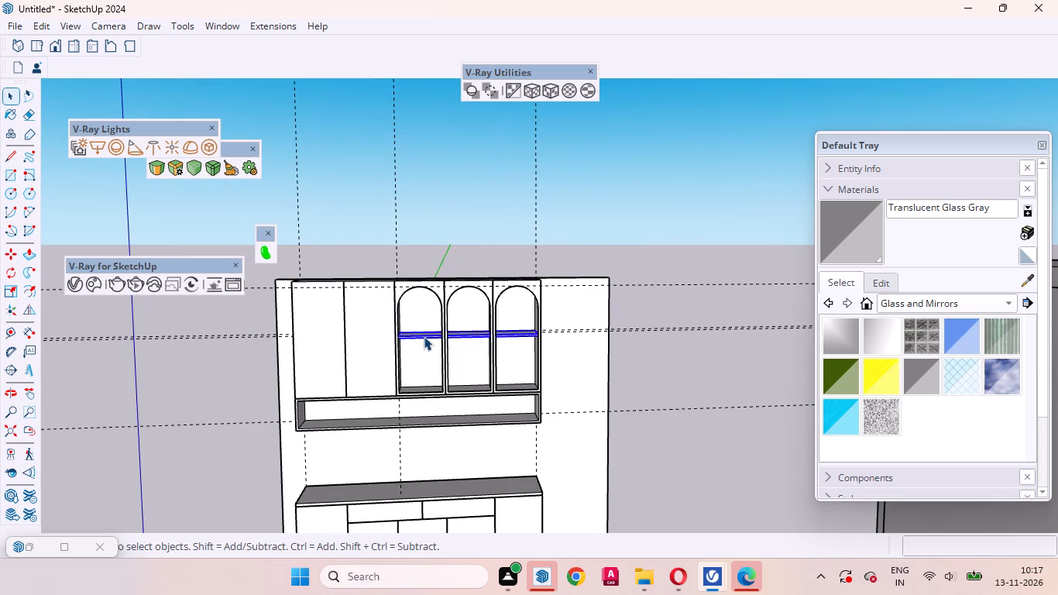
scroll(424, 336, up, 8)
middle_drag(409, 365, 379, 284)
scroll(392, 355, up, 4)
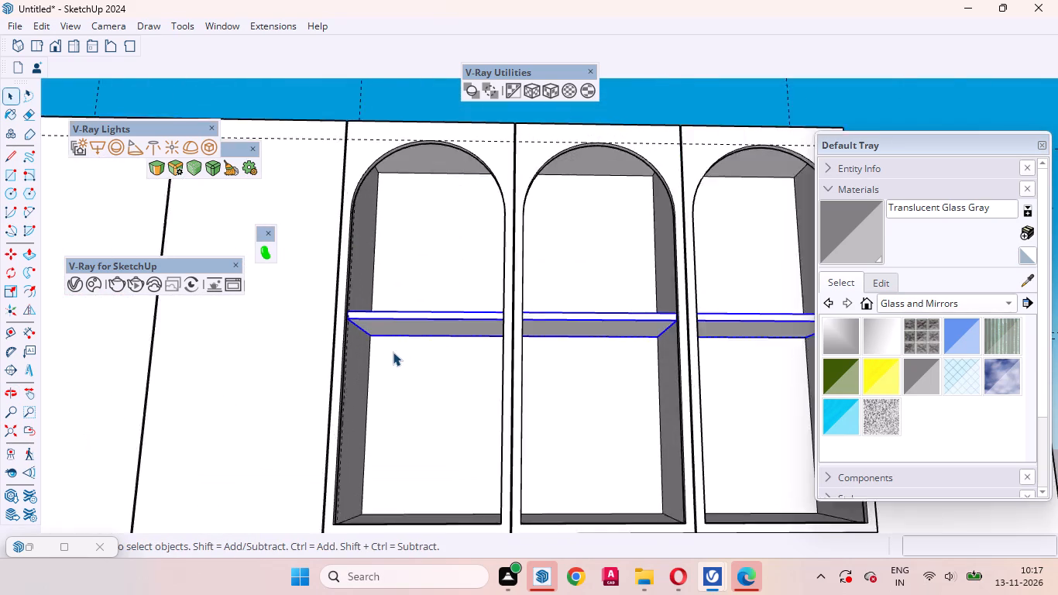
scroll(393, 352, up, 3)
key(m)
scroll(378, 347, up, 6)
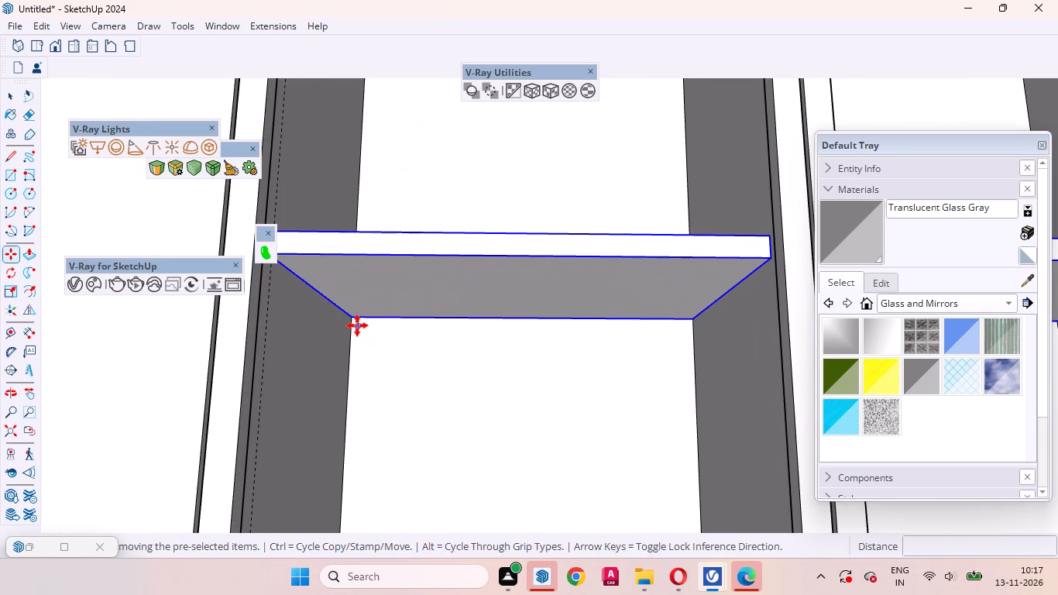
click(354, 324)
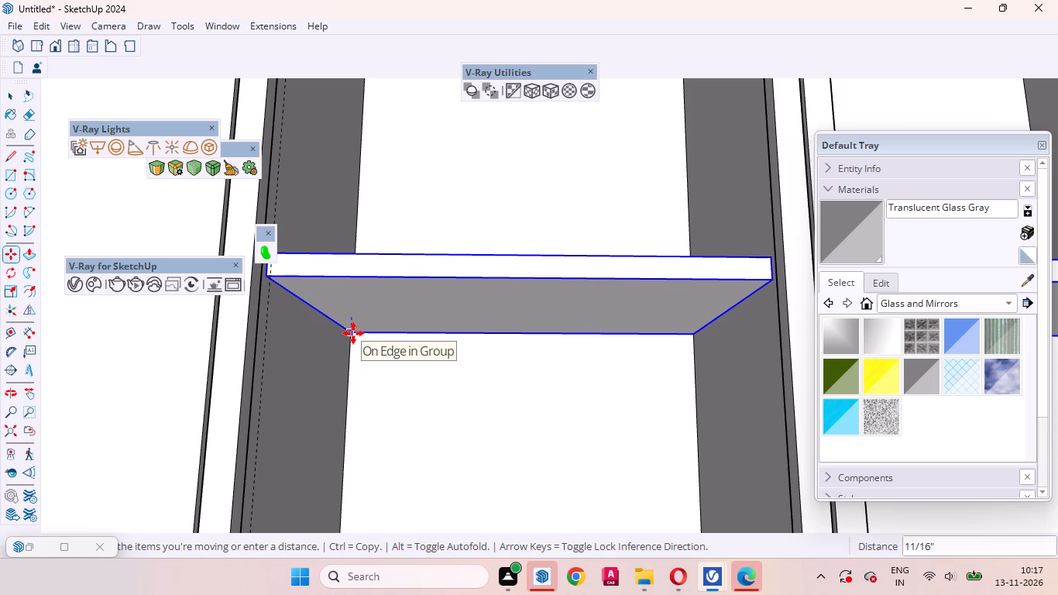
text(1.5)
key(Return)
key(space)
scroll(402, 323, down, 4)
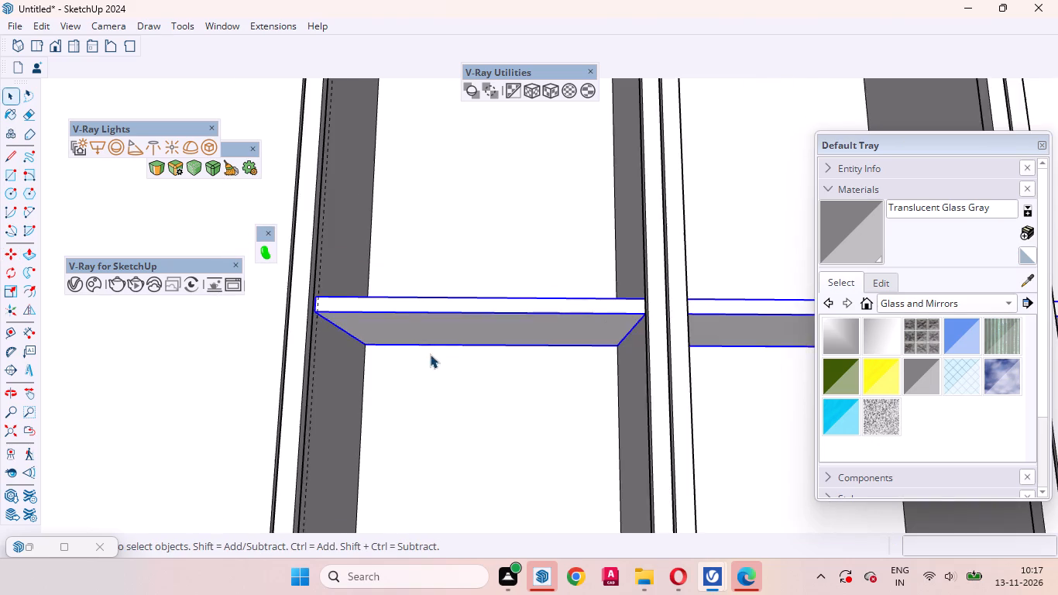
scroll(430, 354, down, 13)
click(460, 233)
Inside the upper cabinet's group, delete the two horizontal guides used for the shelf thickness, then leave the group.
middle_drag(502, 372, 507, 408)
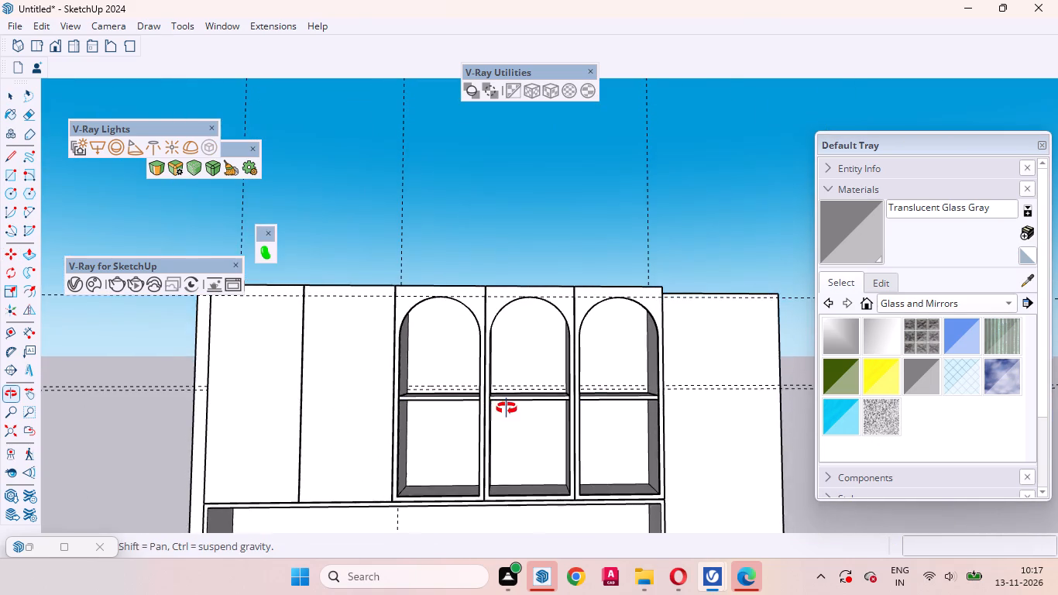
middle_drag(507, 408, 500, 408)
scroll(575, 414, down, 7)
drag(266, 438, 72, 275)
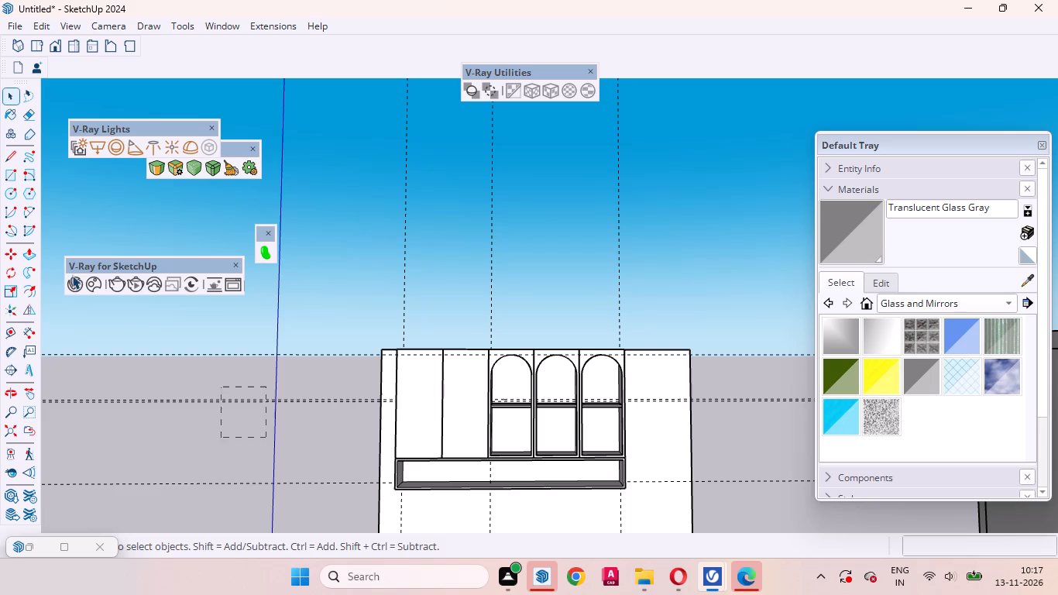
drag(72, 275, 54, 267)
double_click(409, 409)
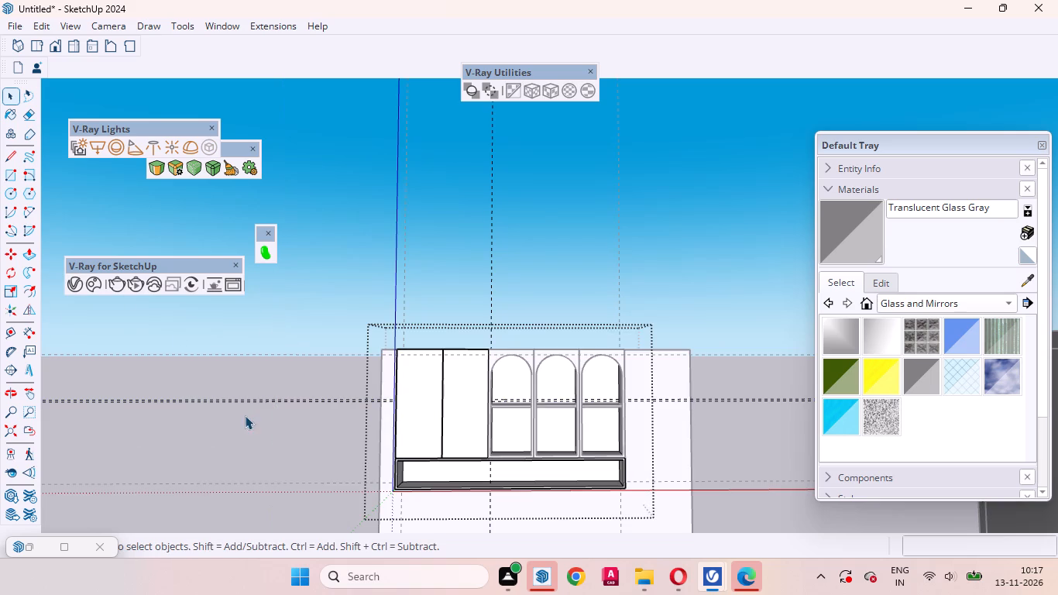
drag(253, 427, 0, 177)
key(Delete)
click(125, 347)
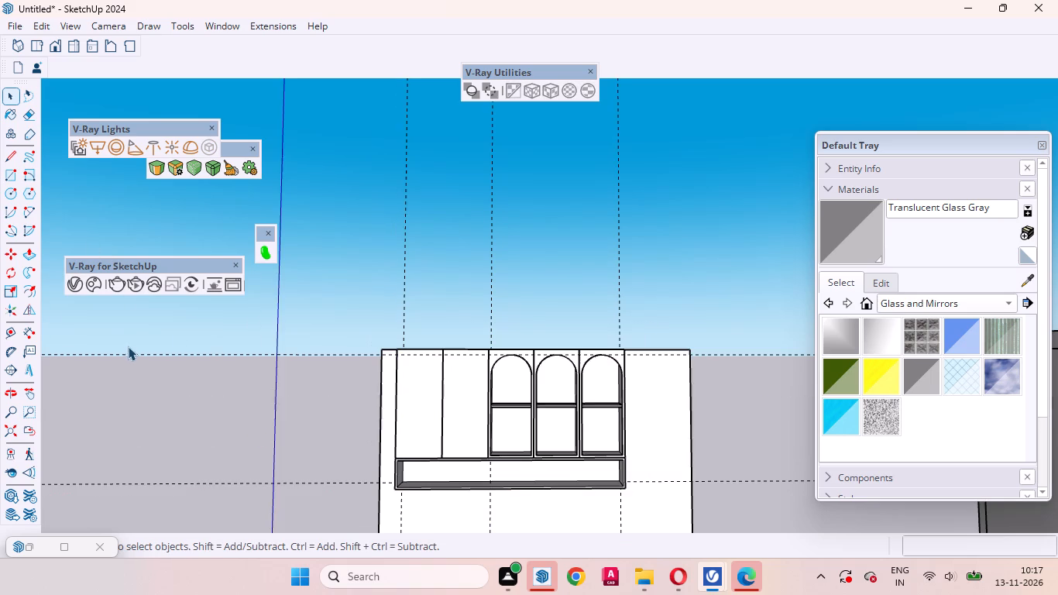
Open the middle arched door's group, delete the horizontal guide running along its top, and leave the group.
scroll(465, 370, up, 6)
scroll(437, 387, down, 4)
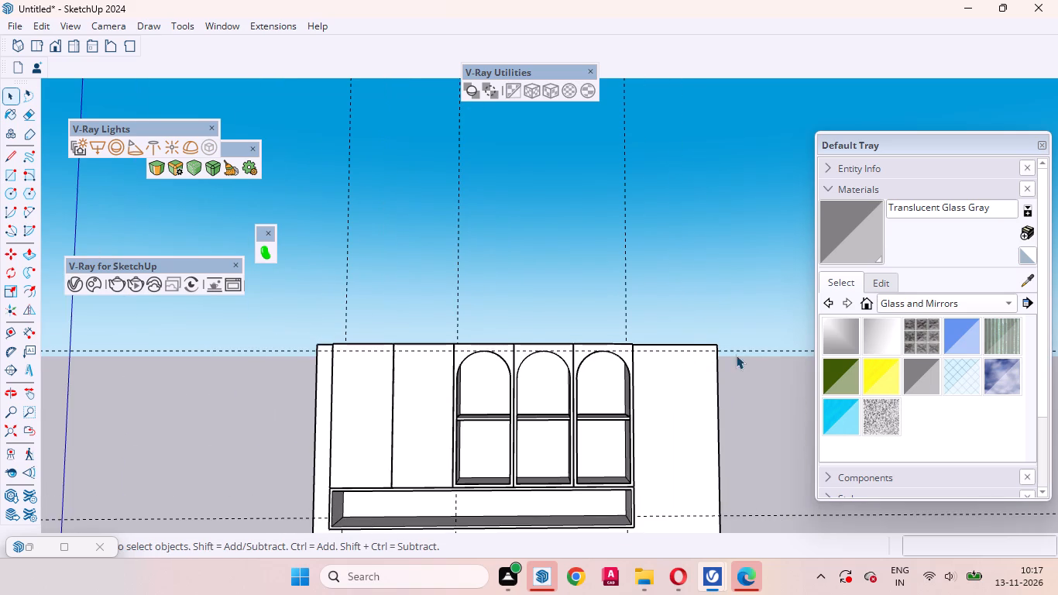
click(748, 353)
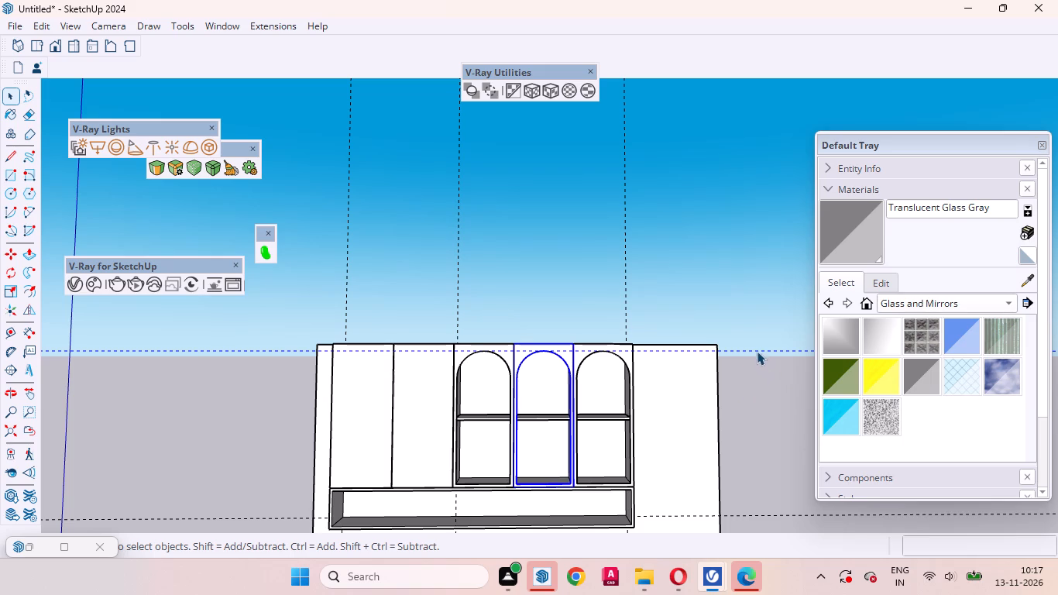
double_click(759, 352)
drag(781, 380, 754, 311)
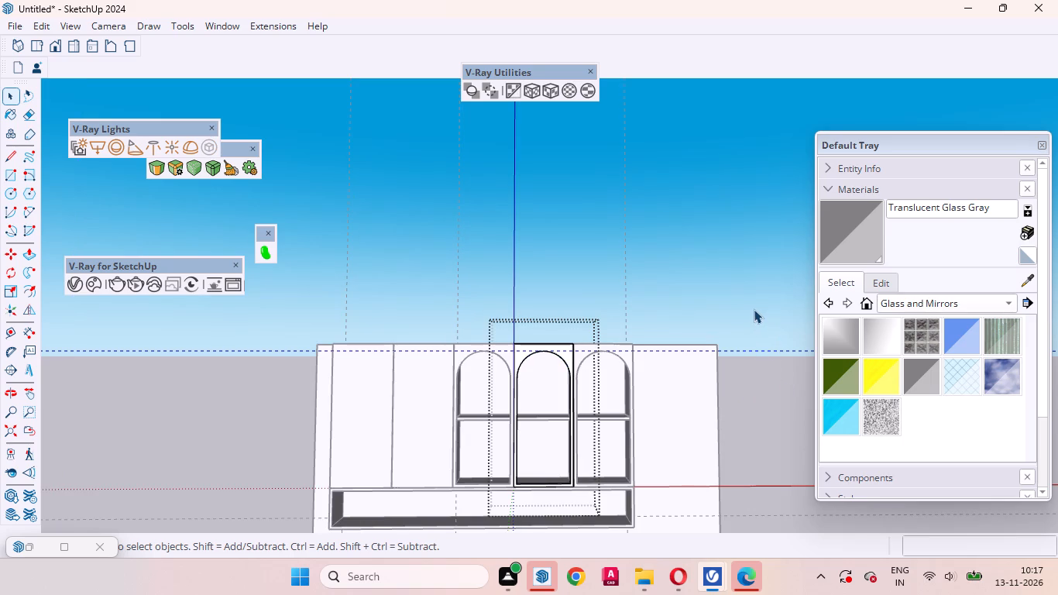
key(Delete)
click(778, 383)
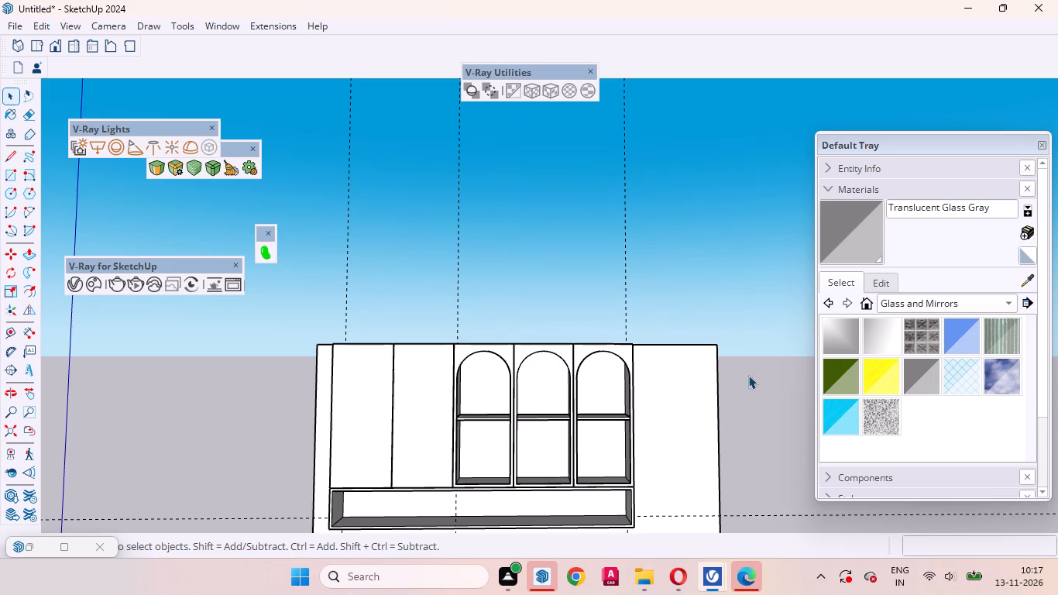
Open the upper cabinet's group, delete the vertical guide beside the leftmost arched door, and leave the group.
drag(690, 270, 146, 115)
scroll(328, 249, down, 2)
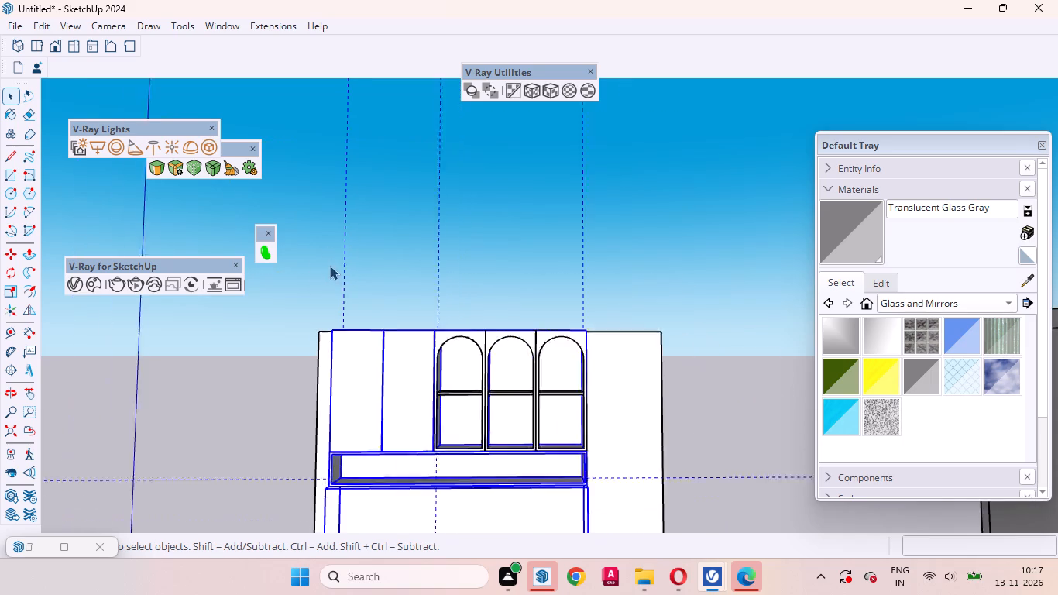
scroll(330, 266, down, 2)
double_click(398, 359)
drag(579, 239, 2, 105)
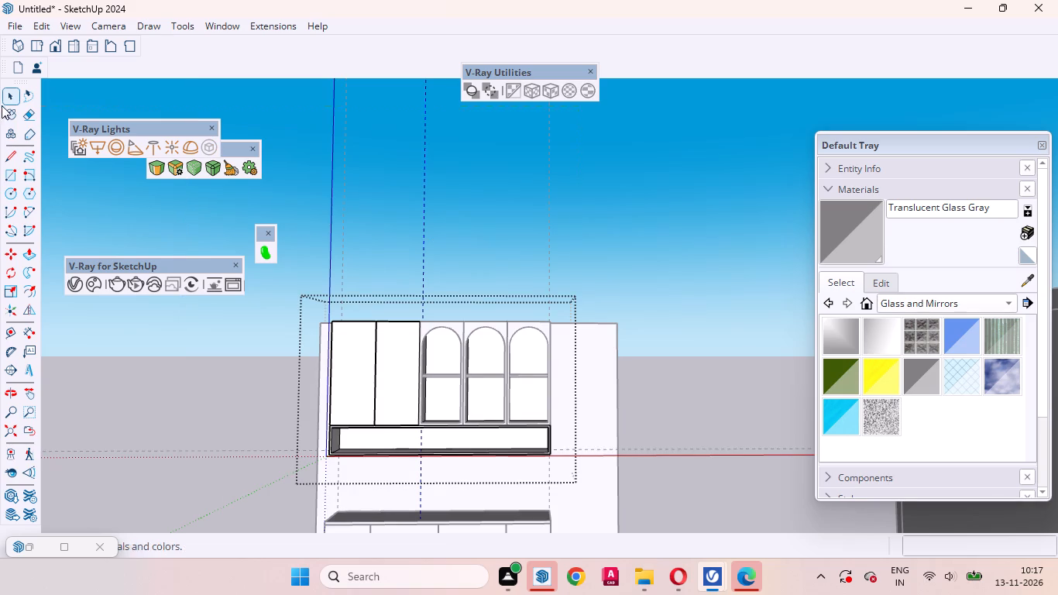
key(Delete)
click(629, 253)
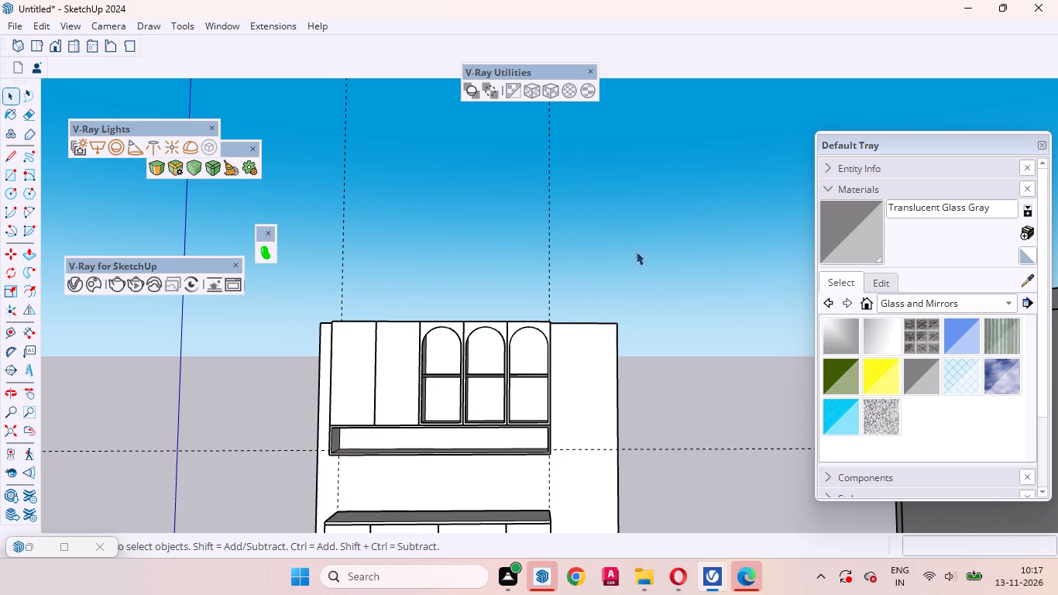
Open the base cabinet's group and delete its two vertical guides extending above the cabinets.
drag(636, 250, 149, 84)
scroll(404, 263, down, 4)
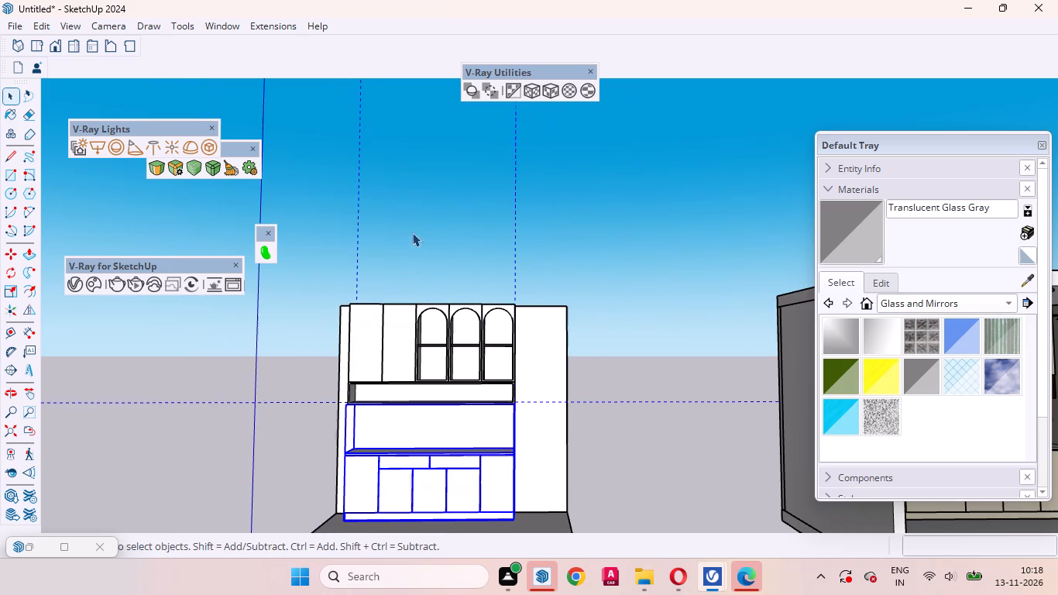
double_click(459, 497)
drag(571, 259, 121, 104)
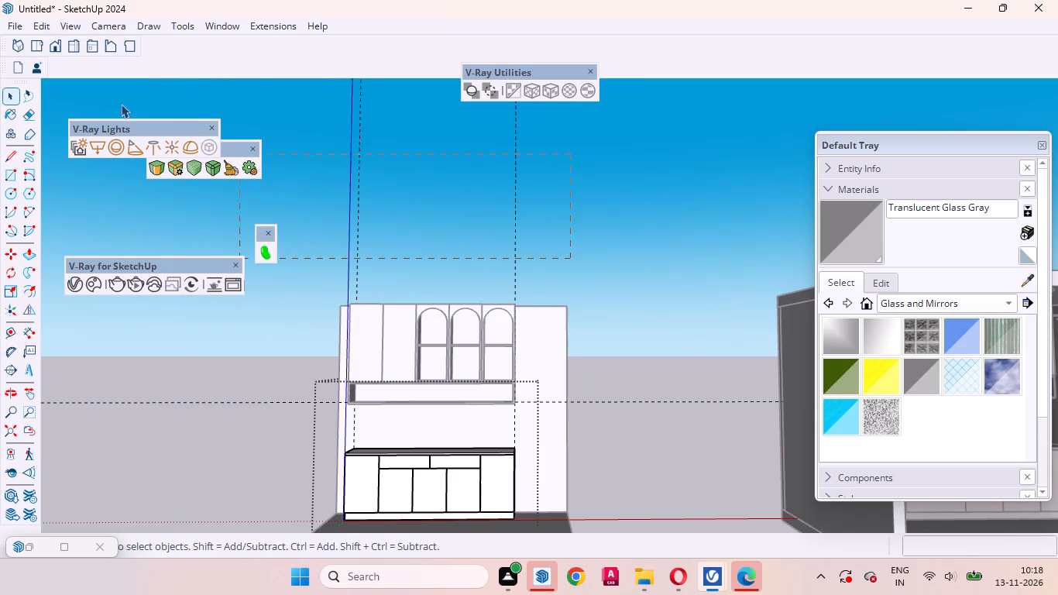
drag(121, 104, 115, 93)
key(Delete)
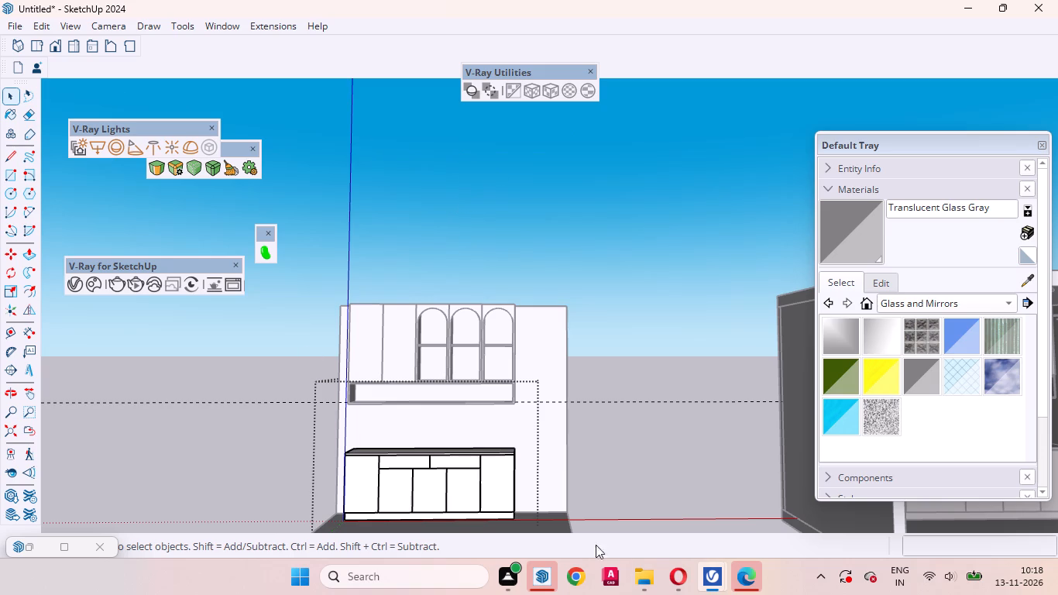